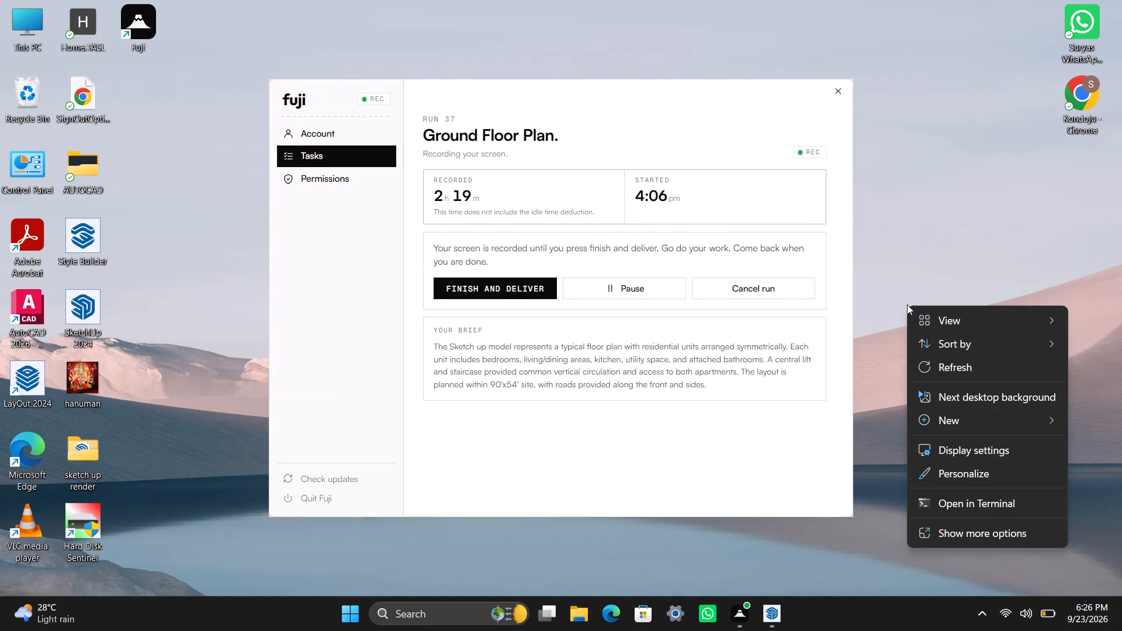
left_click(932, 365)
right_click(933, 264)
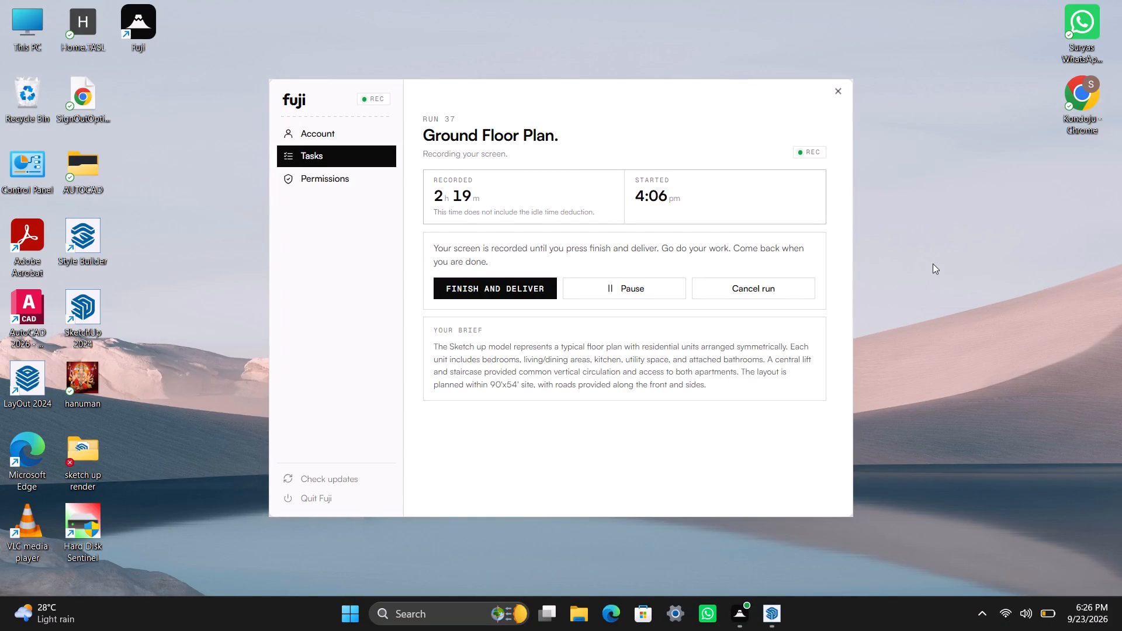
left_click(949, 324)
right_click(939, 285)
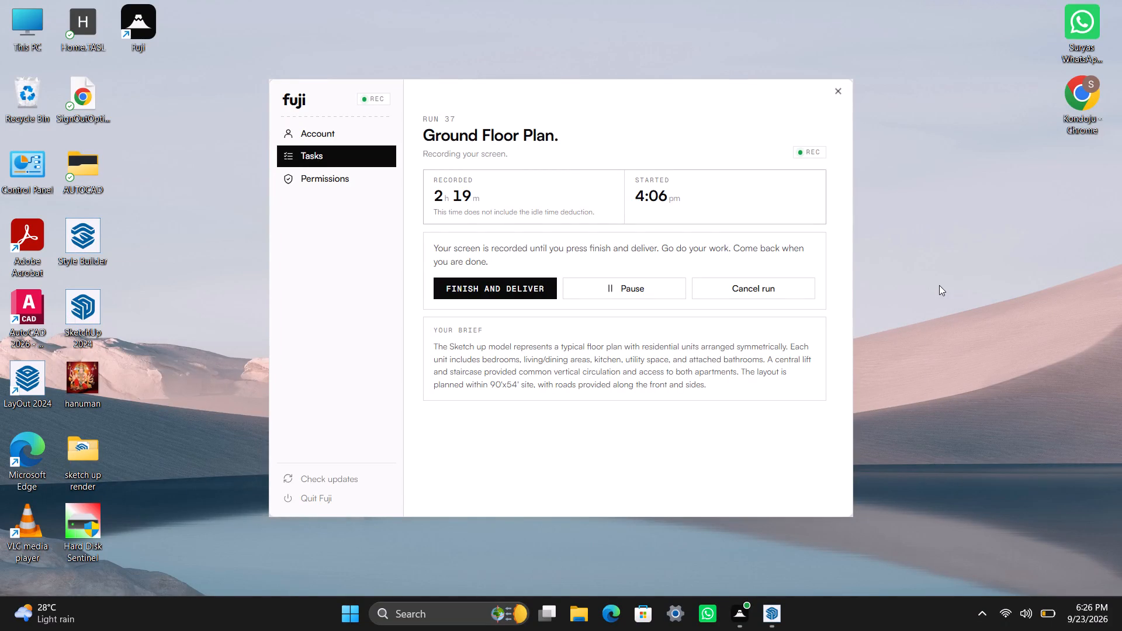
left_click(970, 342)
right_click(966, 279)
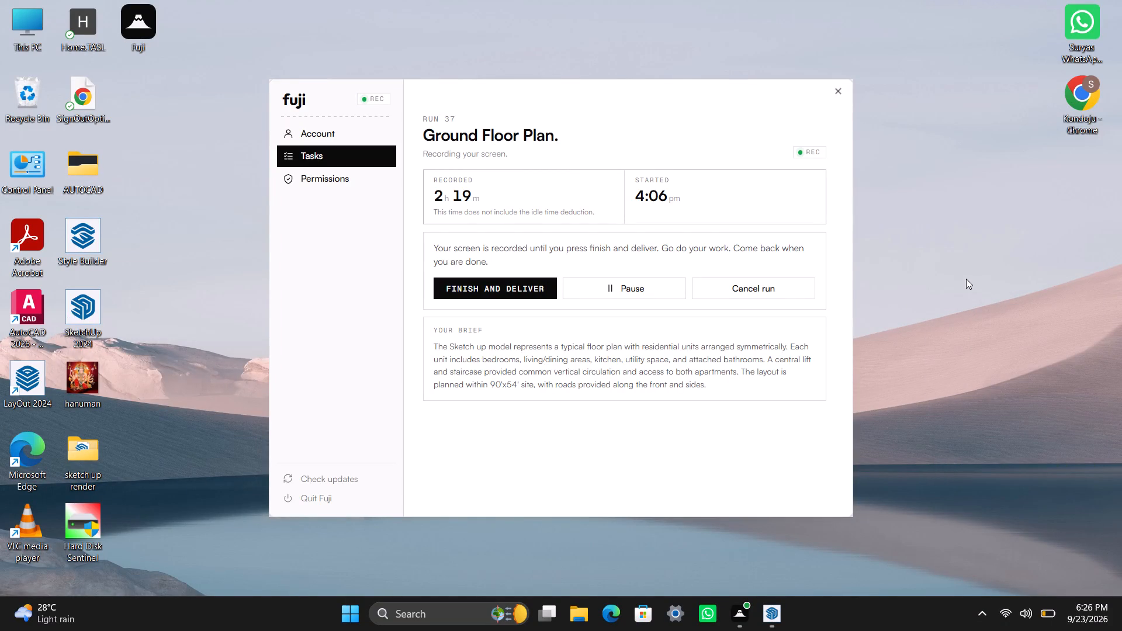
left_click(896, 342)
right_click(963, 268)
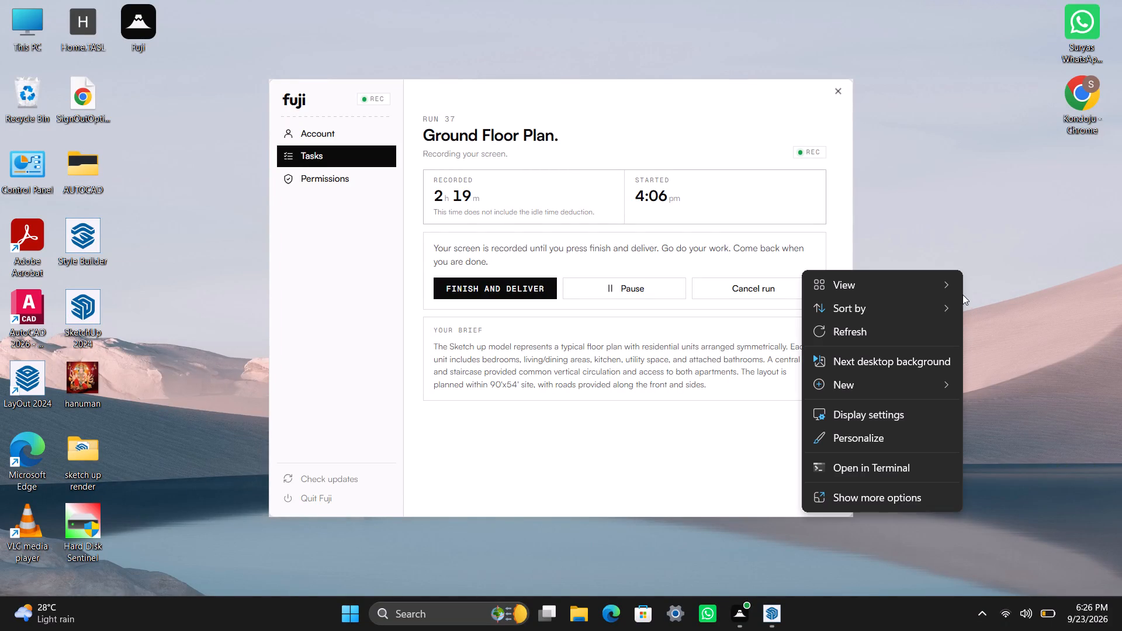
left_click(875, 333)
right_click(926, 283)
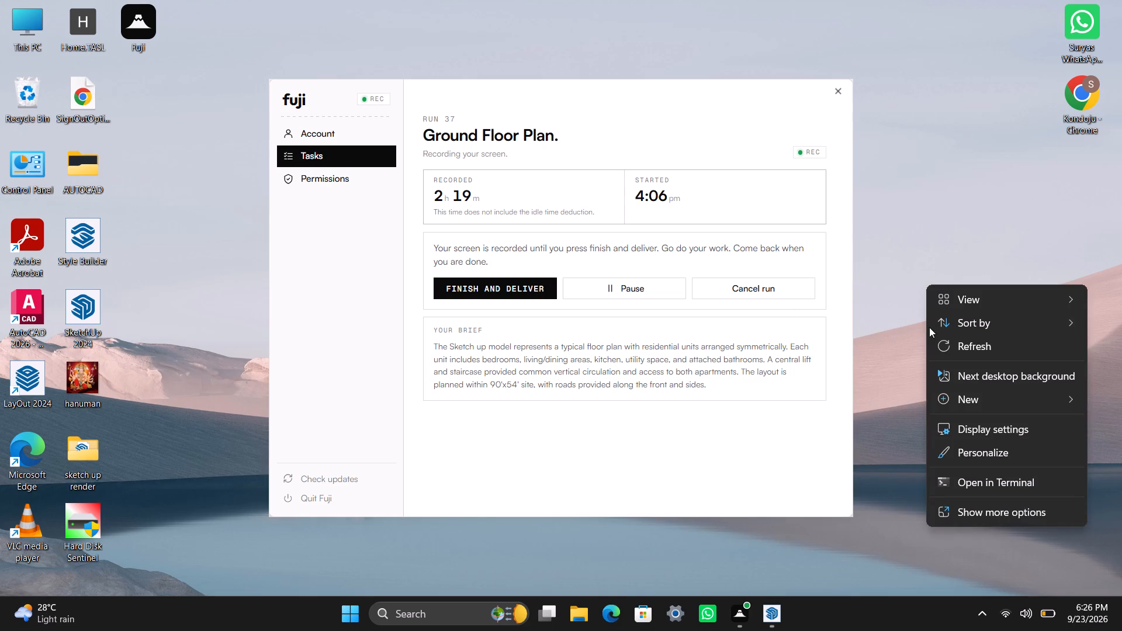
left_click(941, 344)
Switch back to the 90'x54' house plan in SketchUp.
left_click(767, 613)
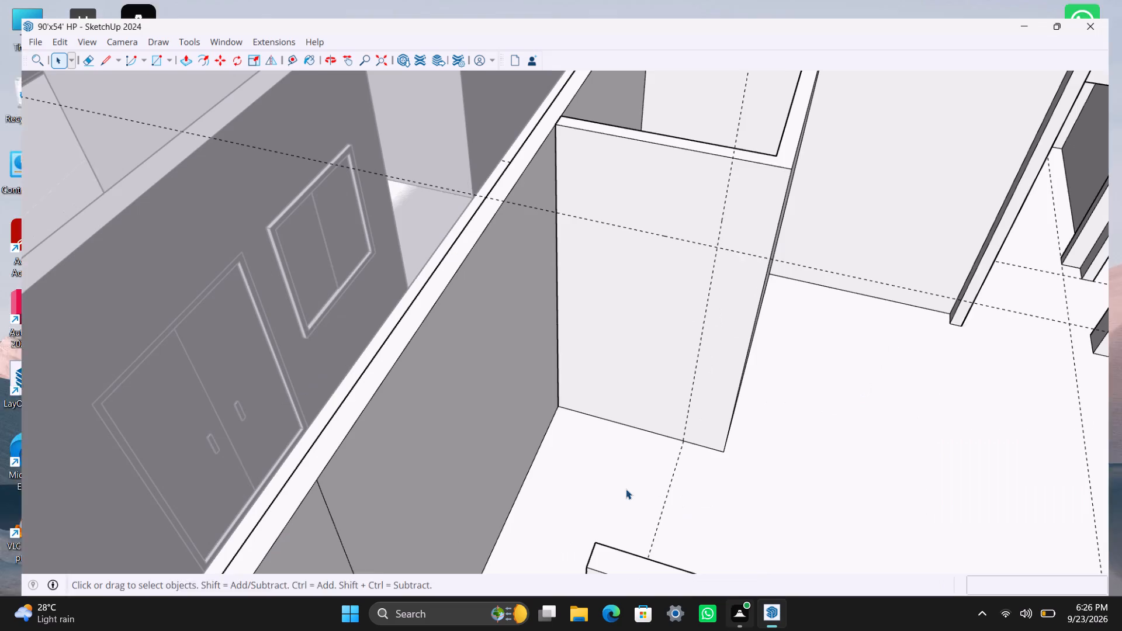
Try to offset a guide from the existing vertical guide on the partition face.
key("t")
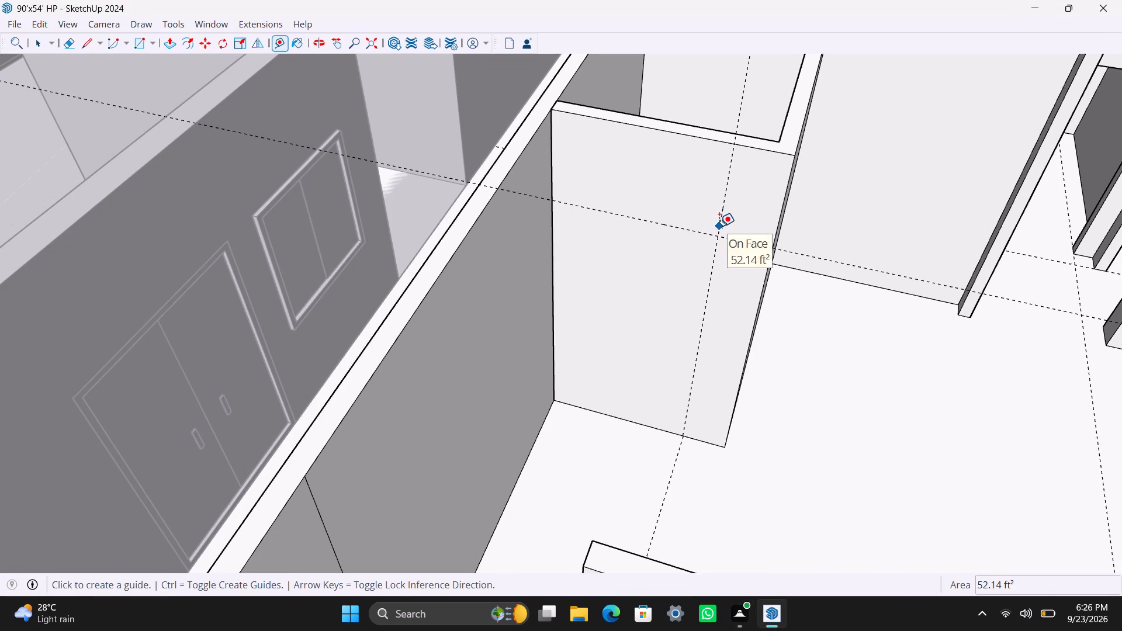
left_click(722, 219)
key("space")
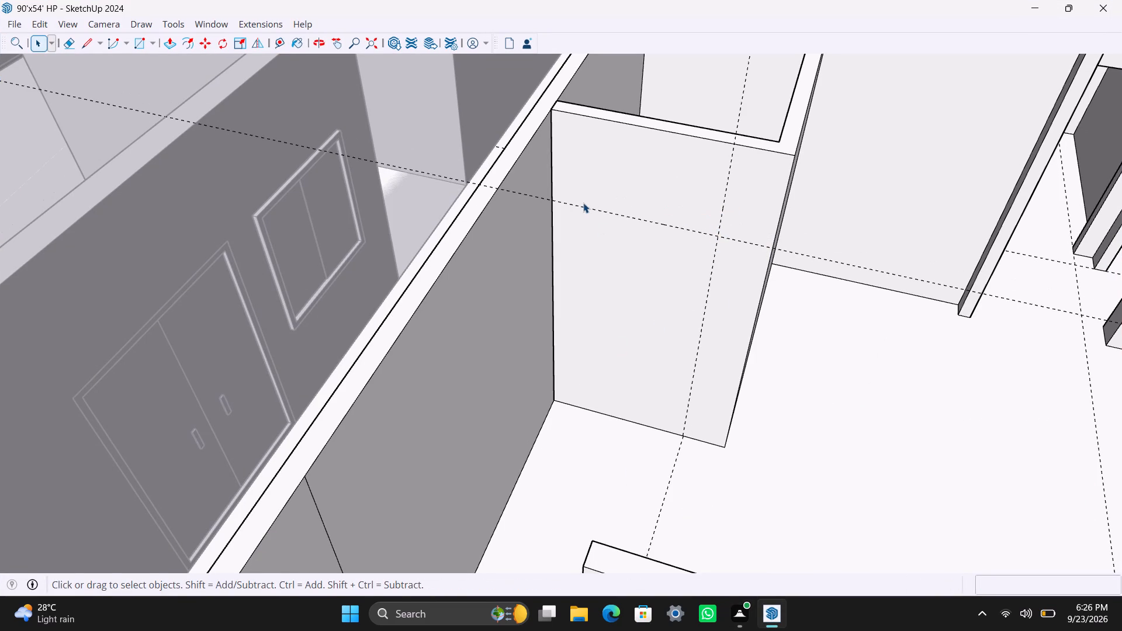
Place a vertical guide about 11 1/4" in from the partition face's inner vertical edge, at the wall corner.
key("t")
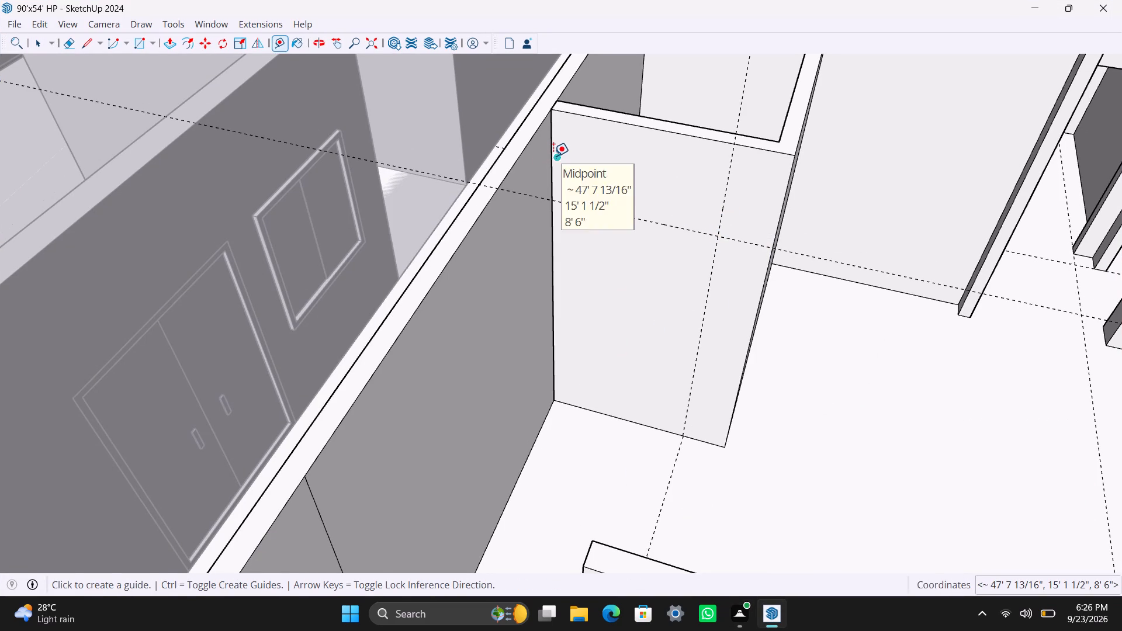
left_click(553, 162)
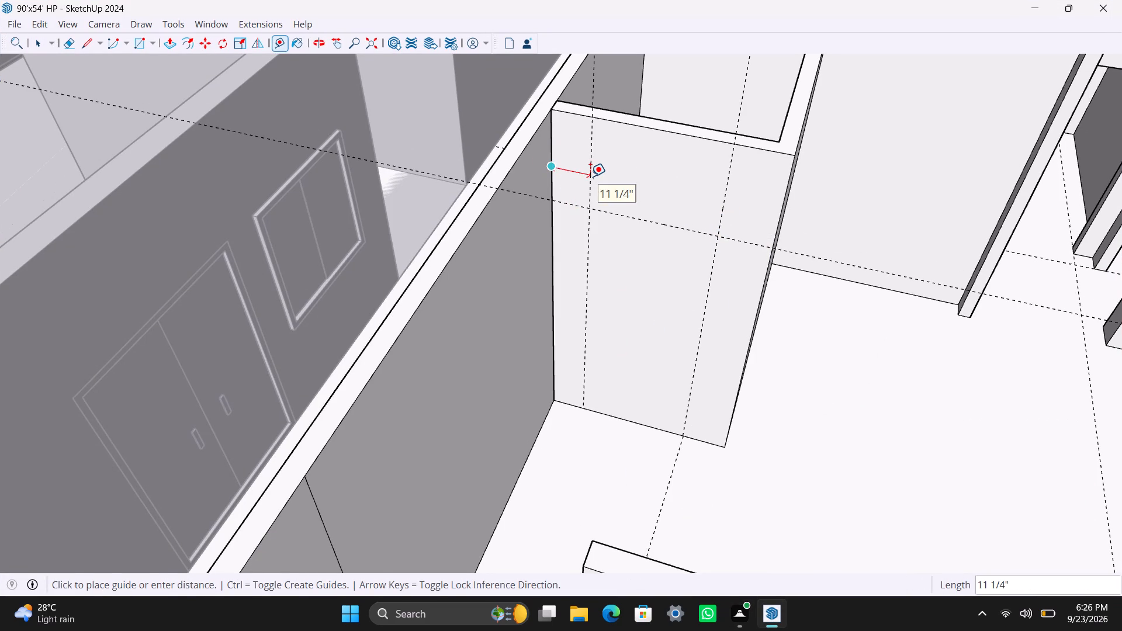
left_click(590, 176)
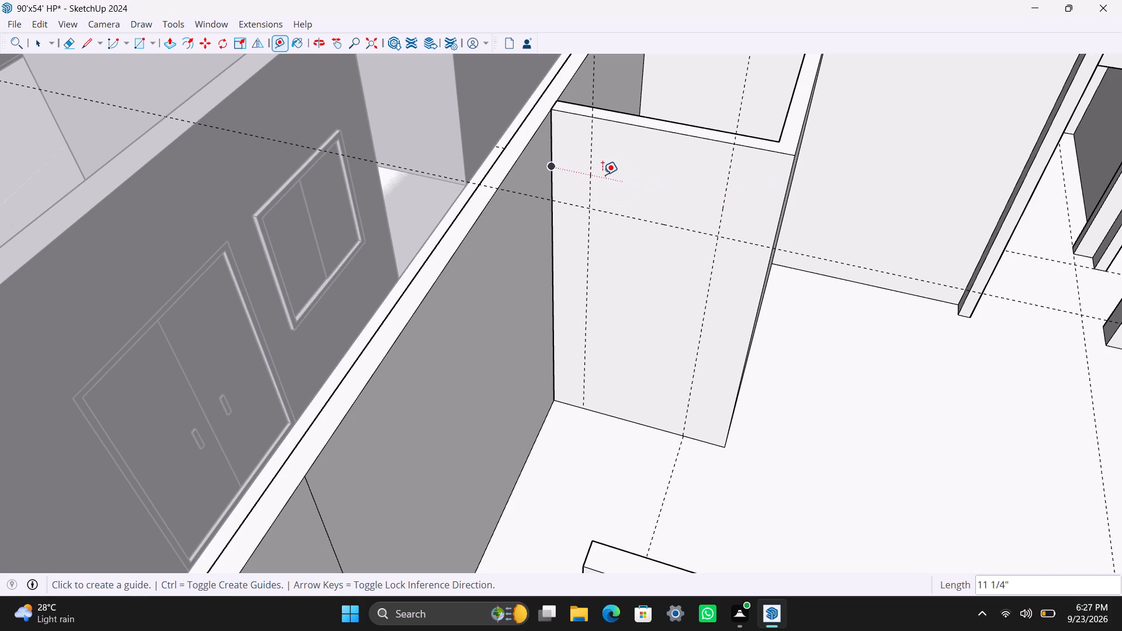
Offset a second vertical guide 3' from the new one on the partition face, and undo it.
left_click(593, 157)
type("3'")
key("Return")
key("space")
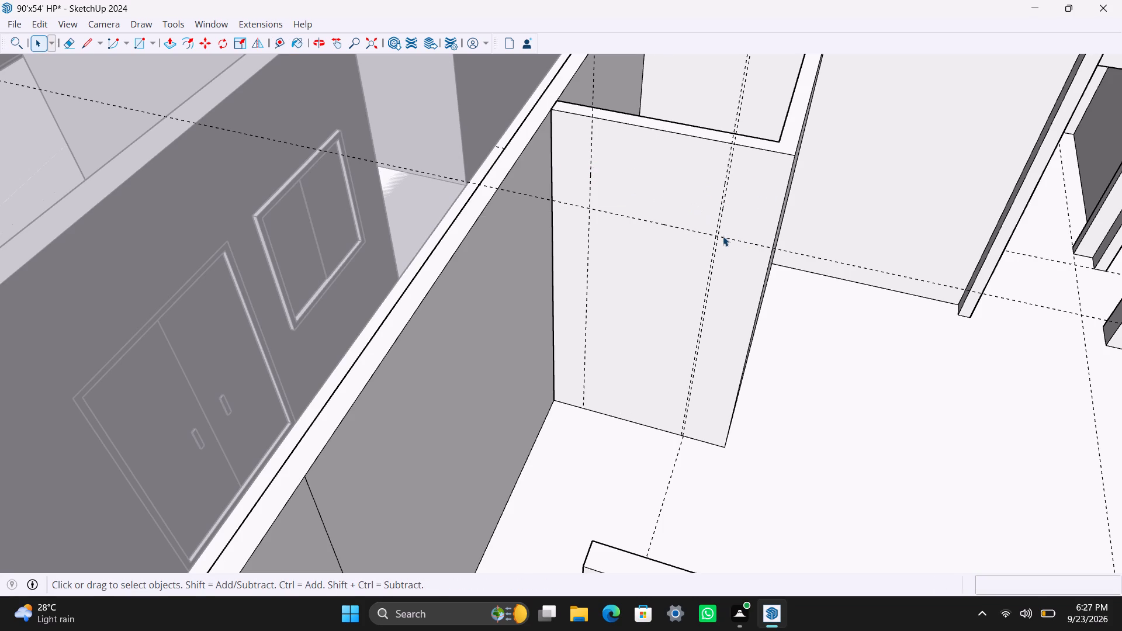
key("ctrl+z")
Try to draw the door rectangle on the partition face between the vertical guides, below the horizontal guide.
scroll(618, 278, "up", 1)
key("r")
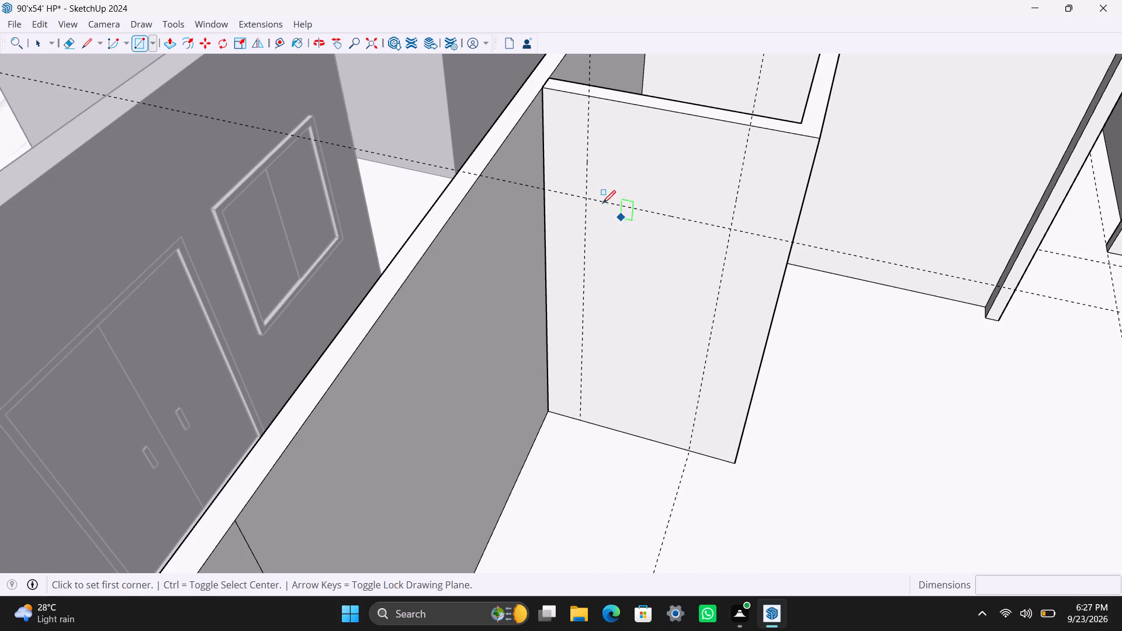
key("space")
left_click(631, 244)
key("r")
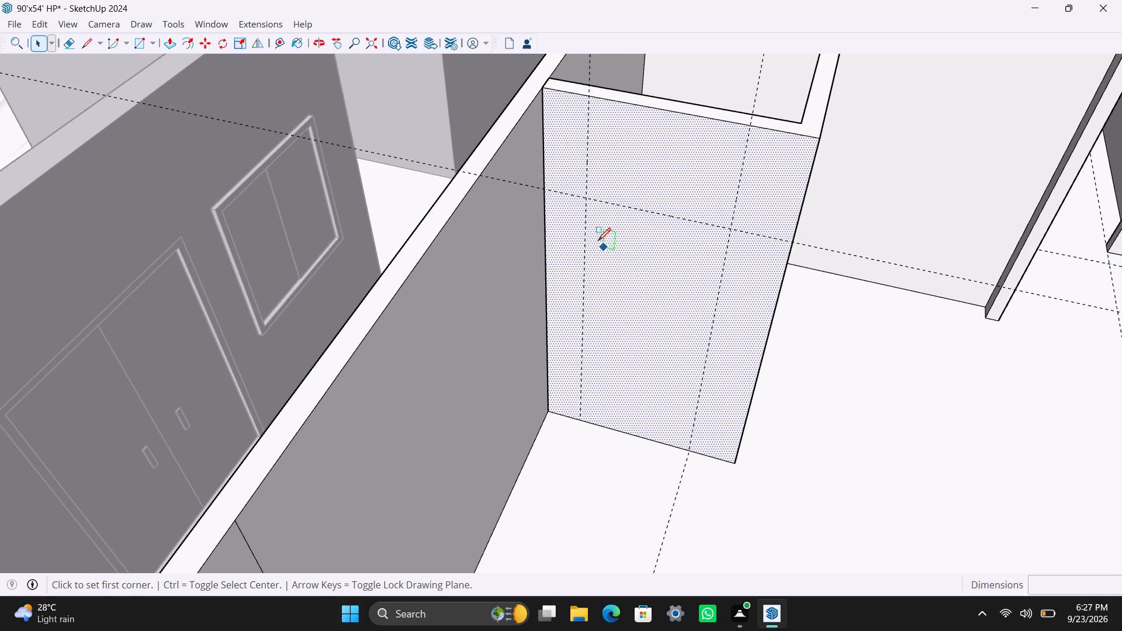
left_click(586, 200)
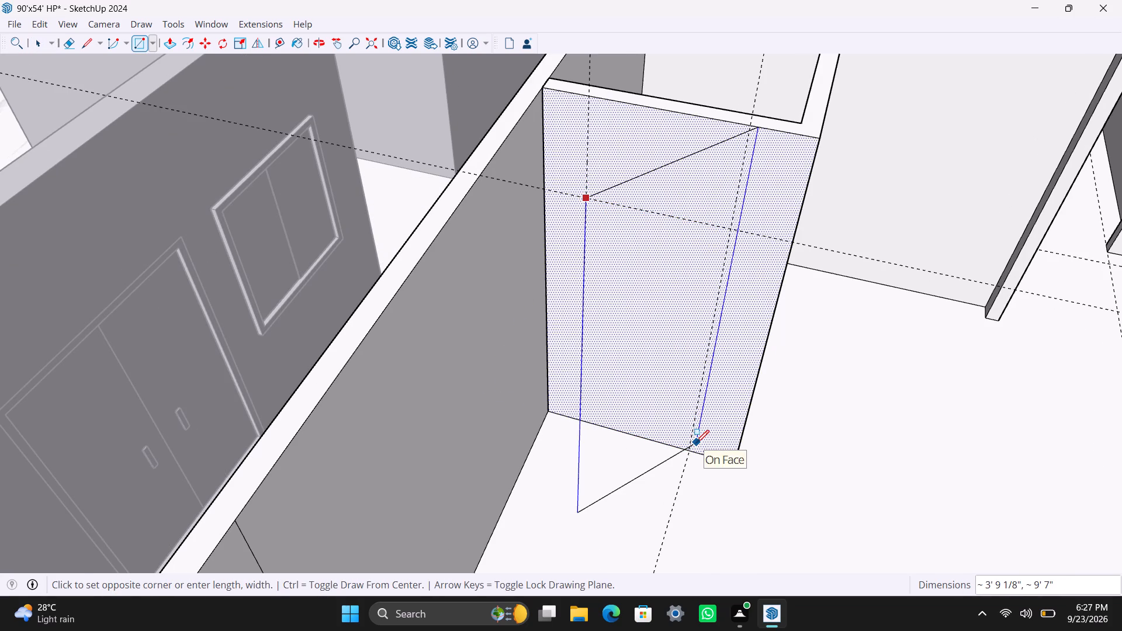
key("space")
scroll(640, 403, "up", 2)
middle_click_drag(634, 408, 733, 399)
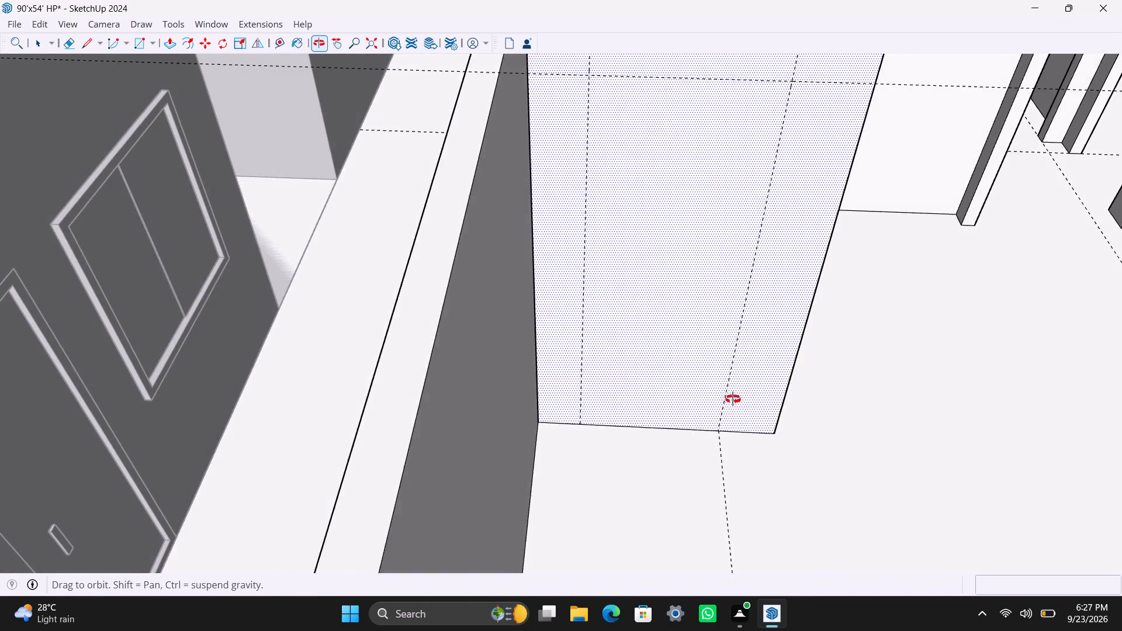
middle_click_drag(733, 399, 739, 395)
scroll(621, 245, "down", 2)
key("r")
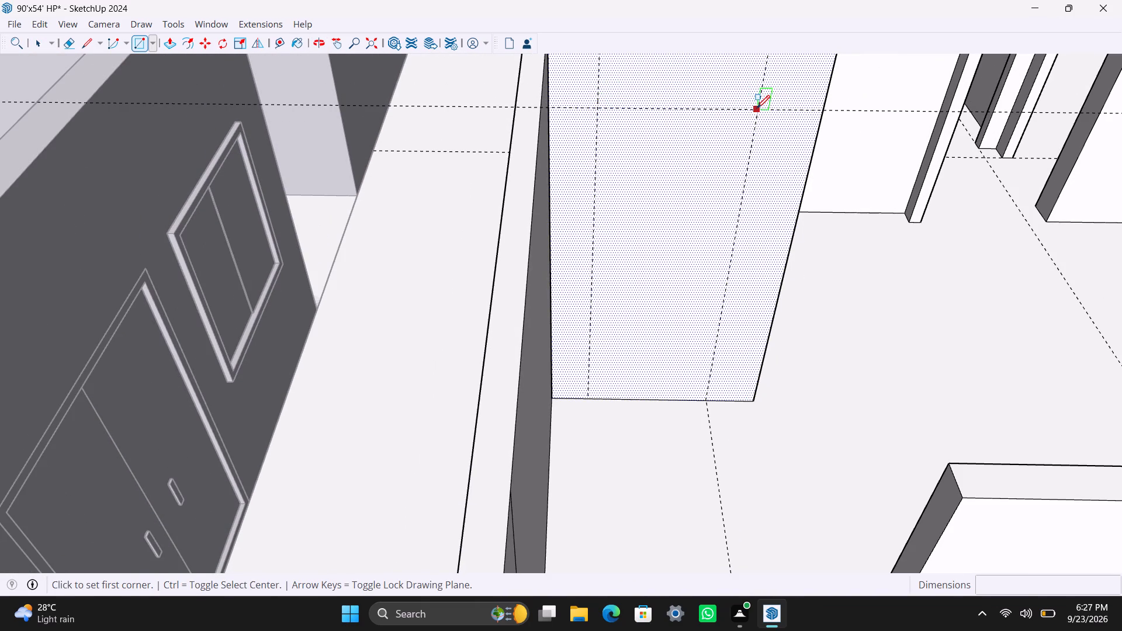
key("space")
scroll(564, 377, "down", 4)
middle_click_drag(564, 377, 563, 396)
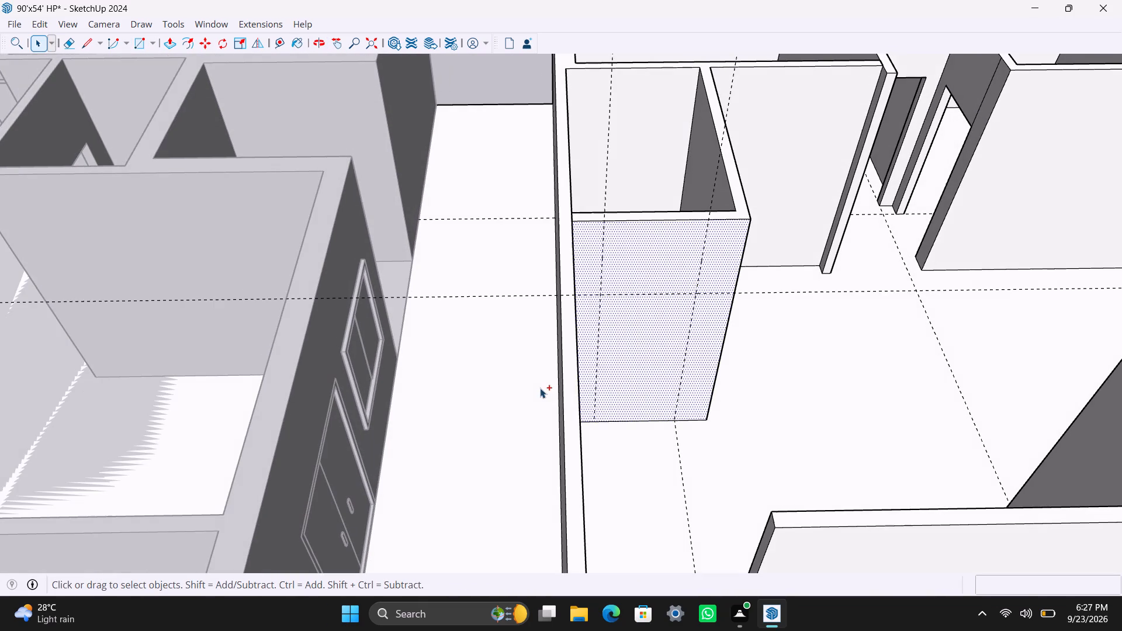
Undo the vertical and horizontal guides placed on the partition face.
key("ctrl+z")
key("ctrl+z")
key("ctrl+z")
key("ctrl+z")
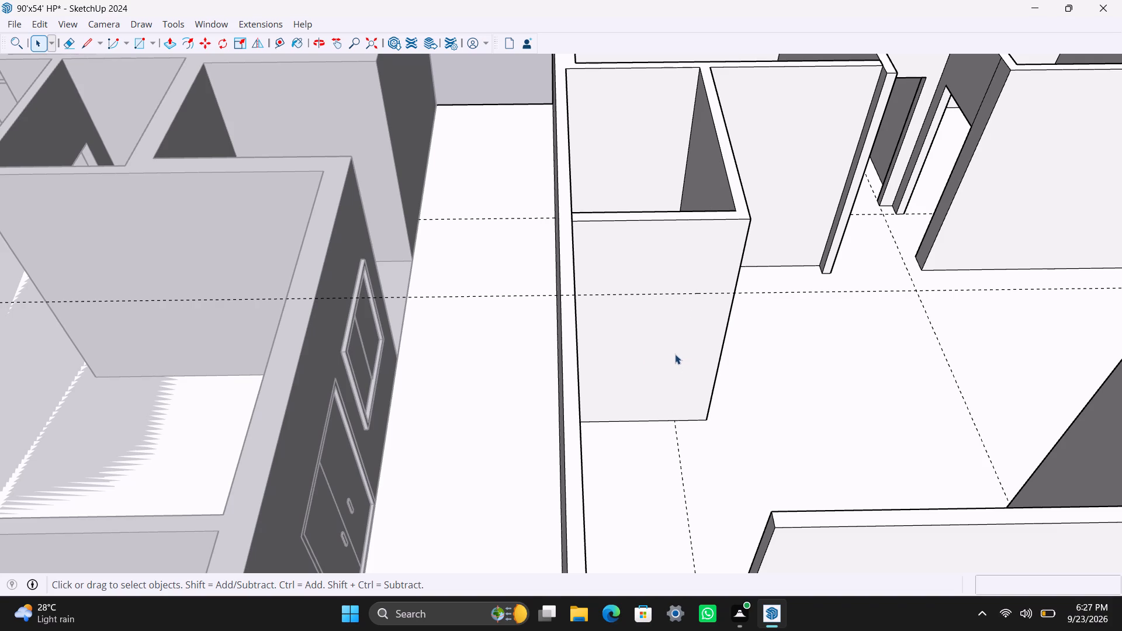
key("ctrl+z")
Place a horizontal guide 3' below the partition's top front edge with the Tape Measure.
key("t")
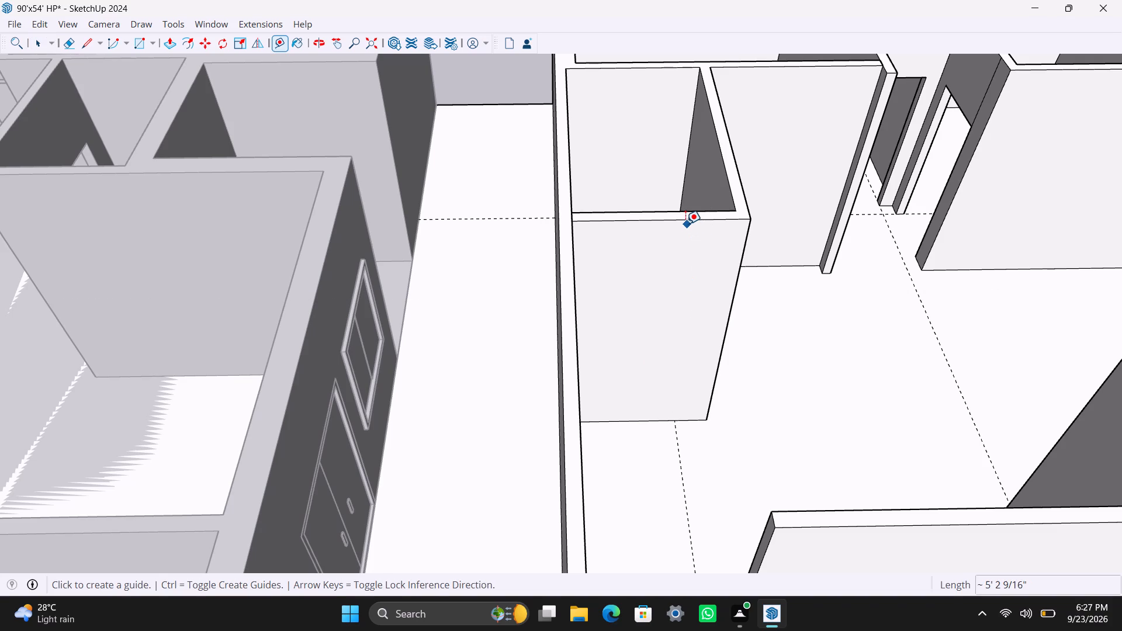
left_click(685, 224)
type("3'")
key("Return")
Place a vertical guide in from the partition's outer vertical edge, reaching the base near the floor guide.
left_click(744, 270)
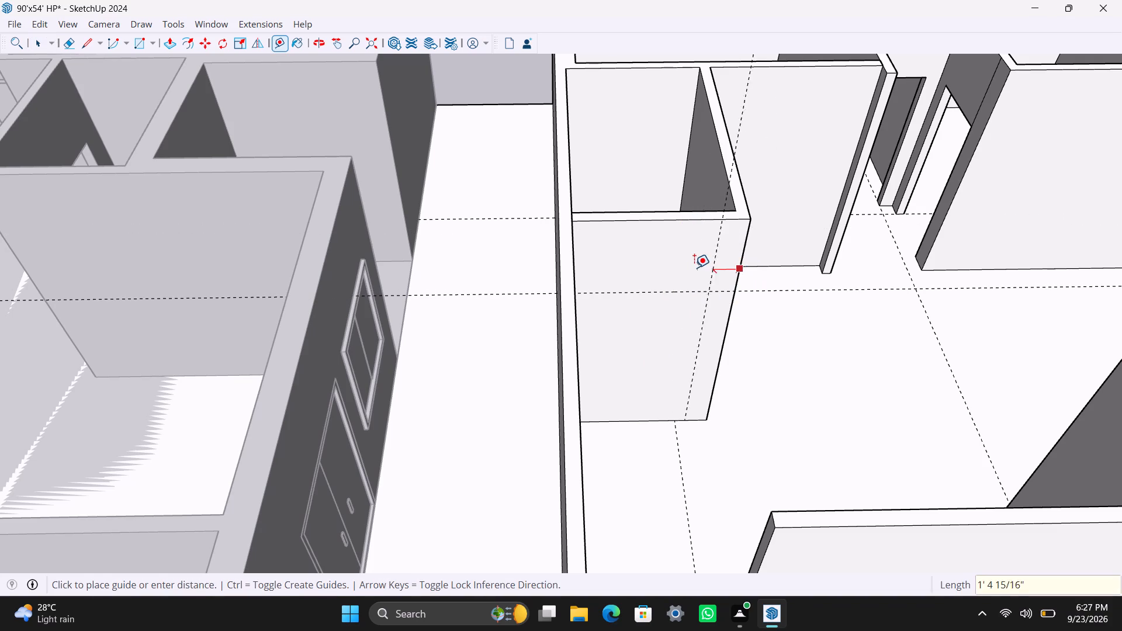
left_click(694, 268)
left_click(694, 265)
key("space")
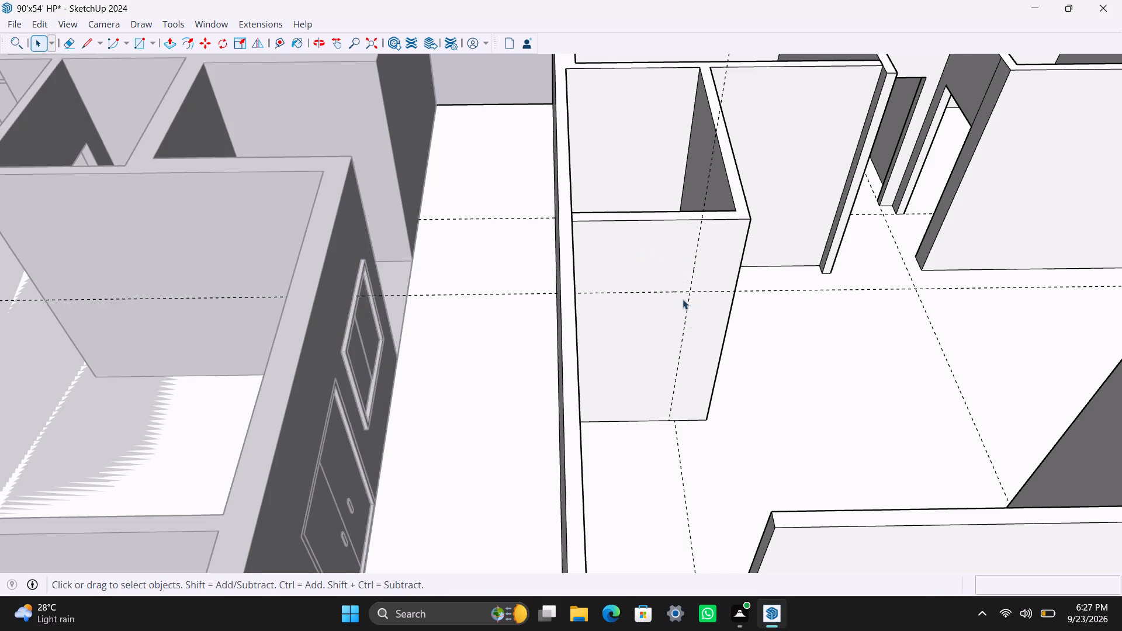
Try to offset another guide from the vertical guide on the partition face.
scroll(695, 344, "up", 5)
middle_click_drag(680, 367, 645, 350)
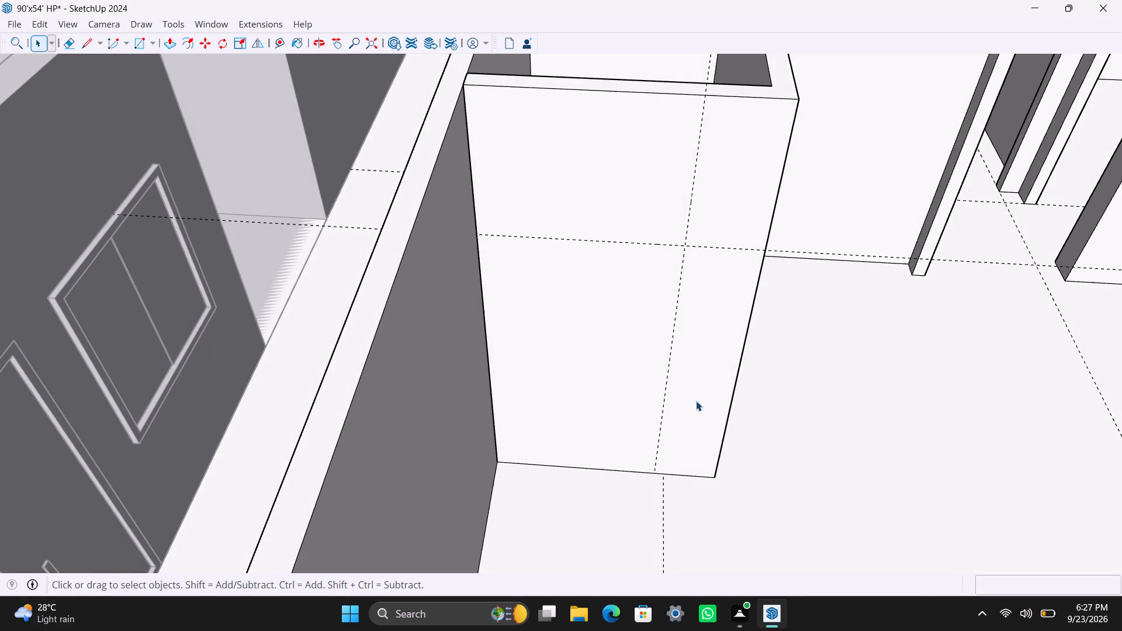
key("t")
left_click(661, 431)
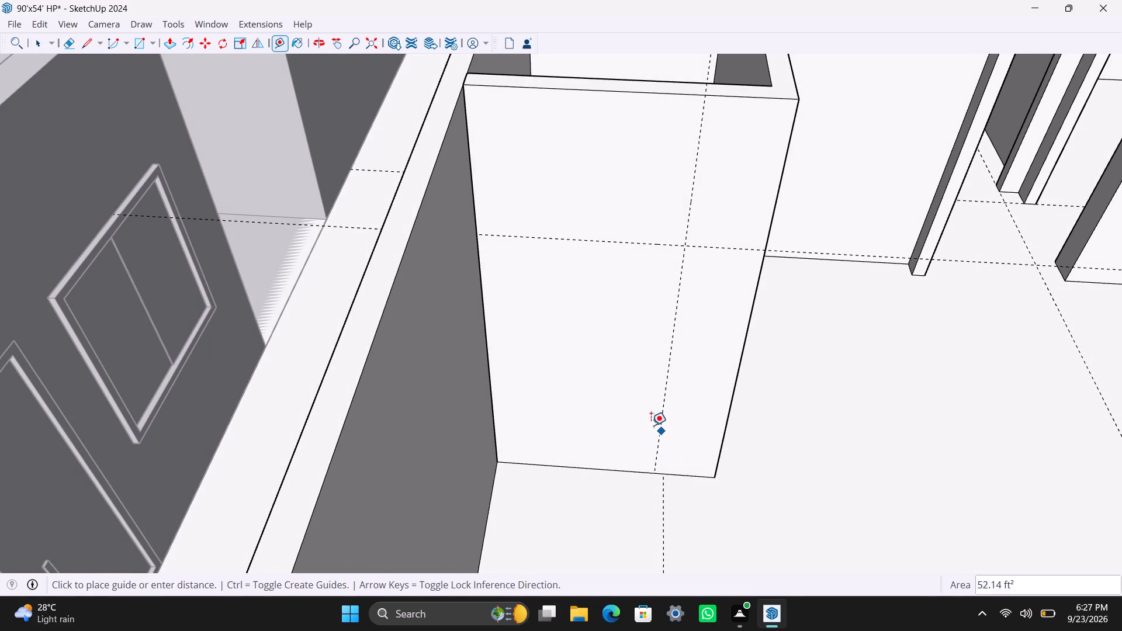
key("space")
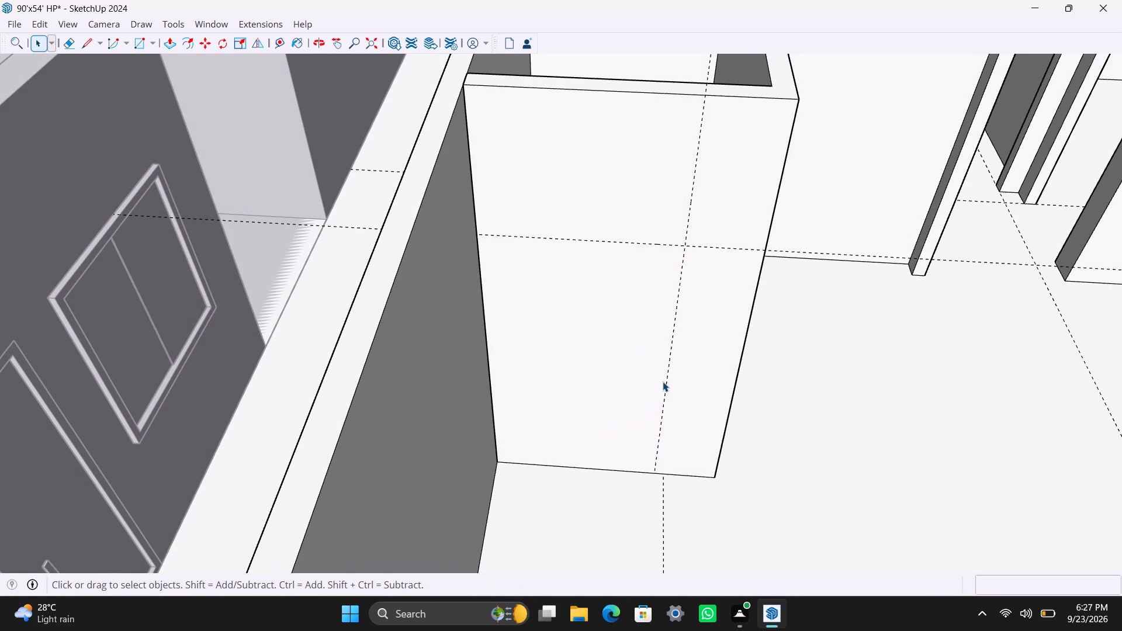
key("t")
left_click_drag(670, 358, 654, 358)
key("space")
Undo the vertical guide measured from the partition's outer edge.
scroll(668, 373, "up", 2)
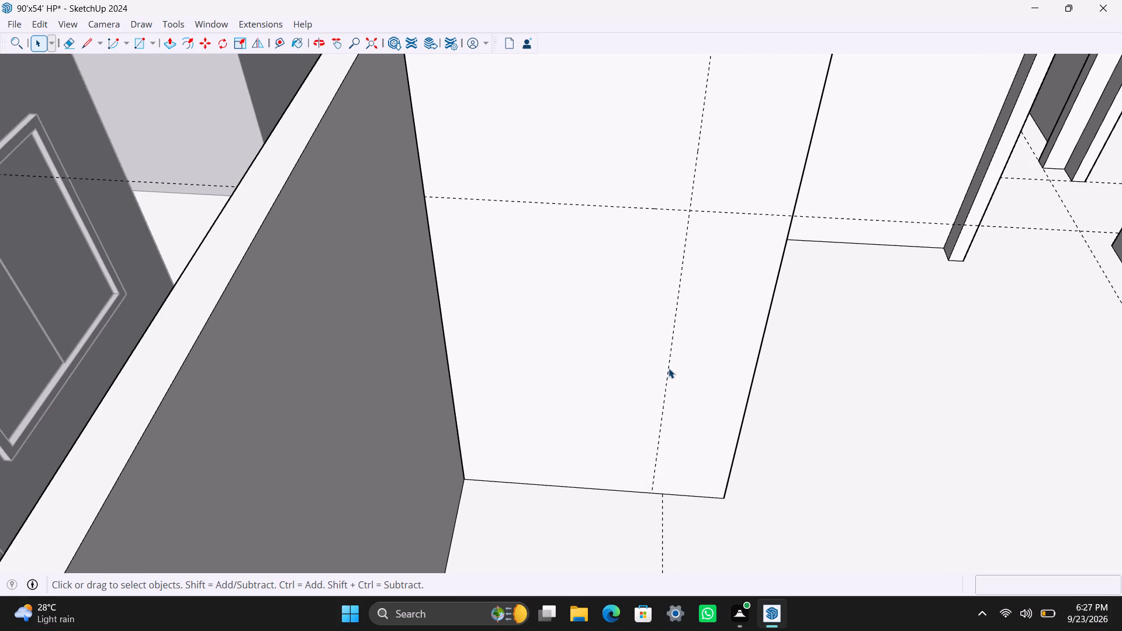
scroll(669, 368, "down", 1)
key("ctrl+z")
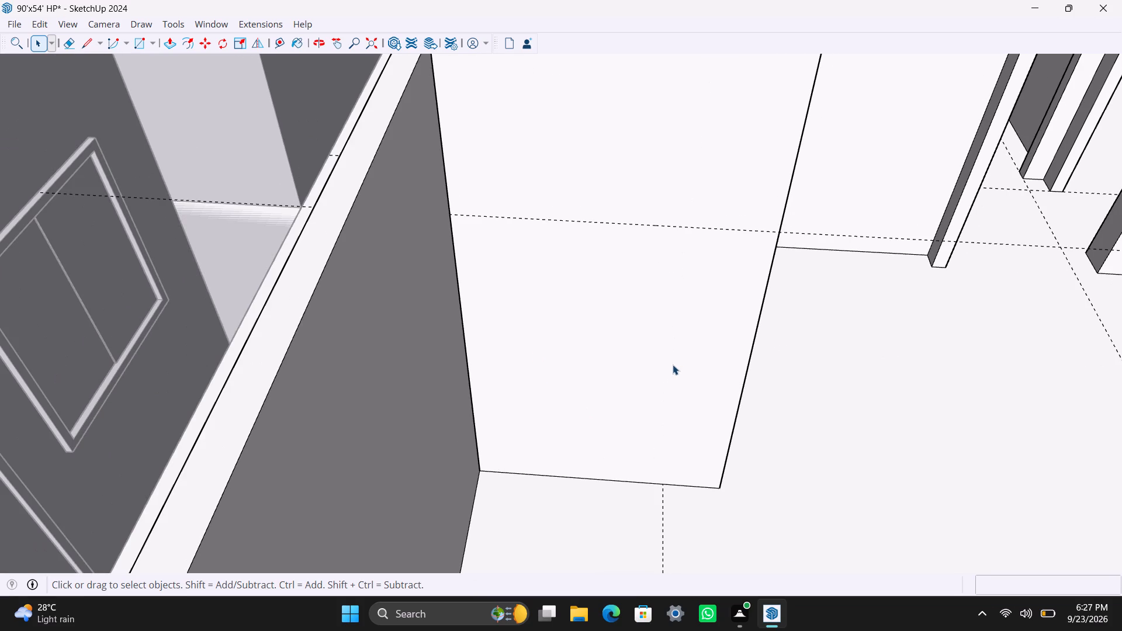
Place a vertical guide about 11 1/8" in from the partition face's inner vertical edge.
key("t")
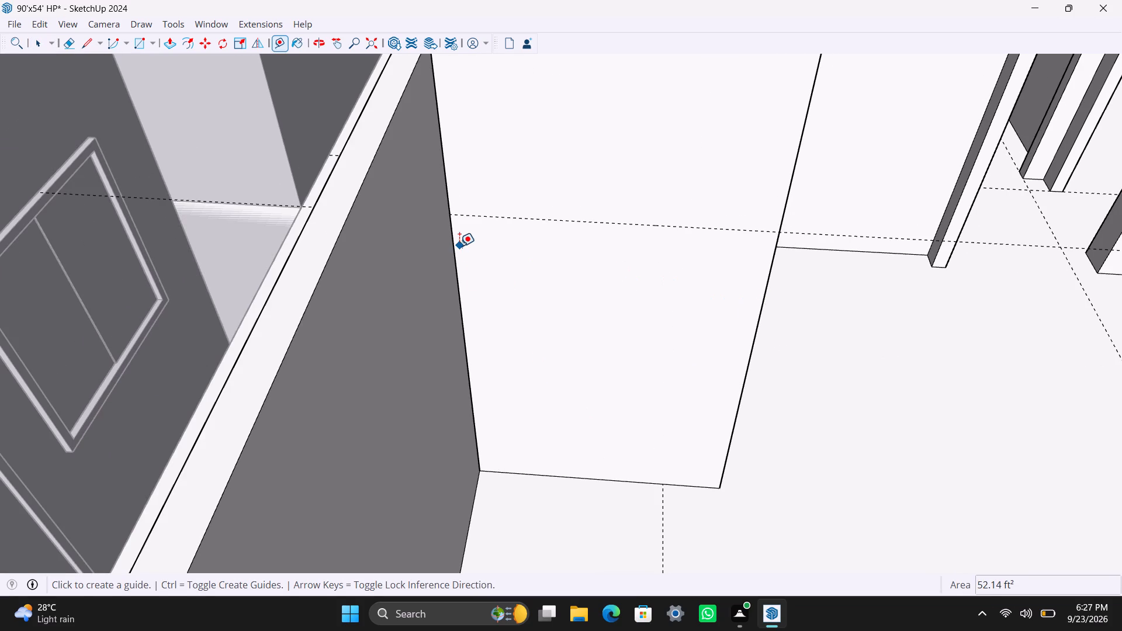
left_click(457, 244)
left_click(510, 261)
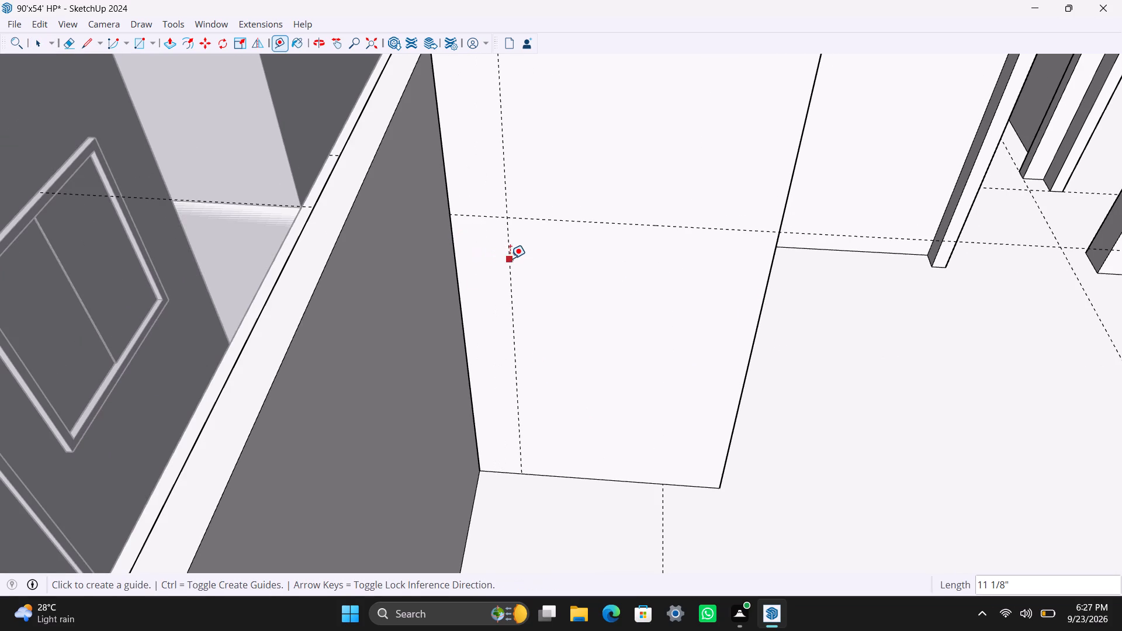
Offset a second vertical guide 3' from the new vertical guide, towards the partition's outer edge.
left_click(510, 258)
type("3'")
key("Return")
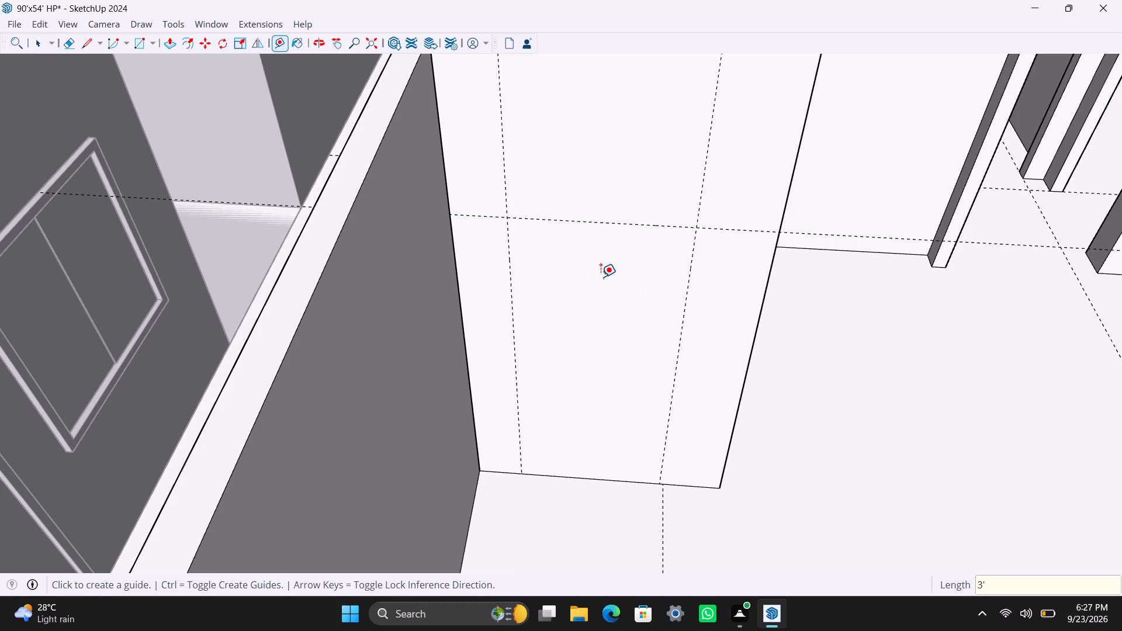
Draw the 3' wide door rectangle between the two vertical guides, from the horizontal guide down to the partition's base.
key("space")
key("r")
scroll(591, 286, "down", 5)
scroll(588, 289, "up", 2)
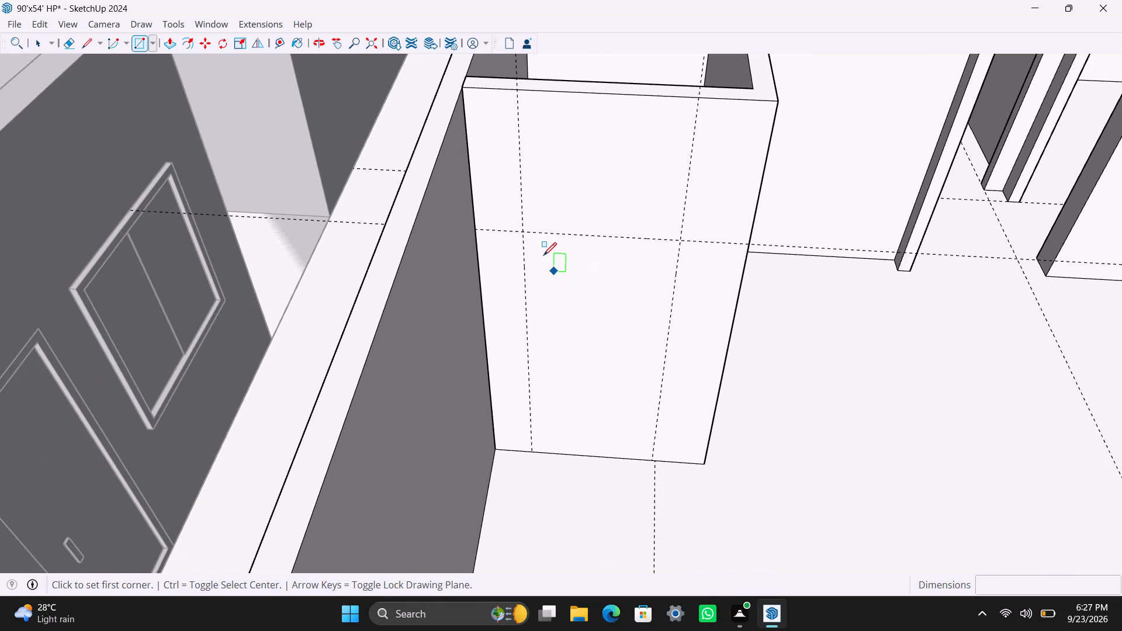
left_click_drag(523, 232, 526, 250)
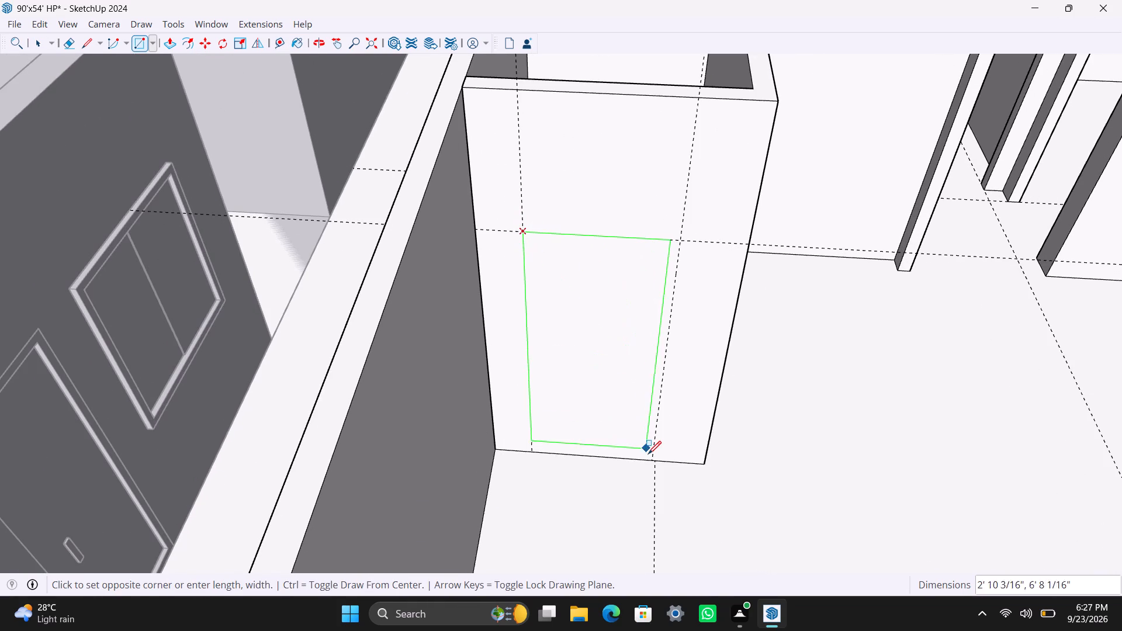
left_click(651, 457)
Push the door rectangle 4 1/2" through the partition to open the doorway, and save the model.
key("space")
left_click(633, 429)
key("p")
left_click(632, 429)
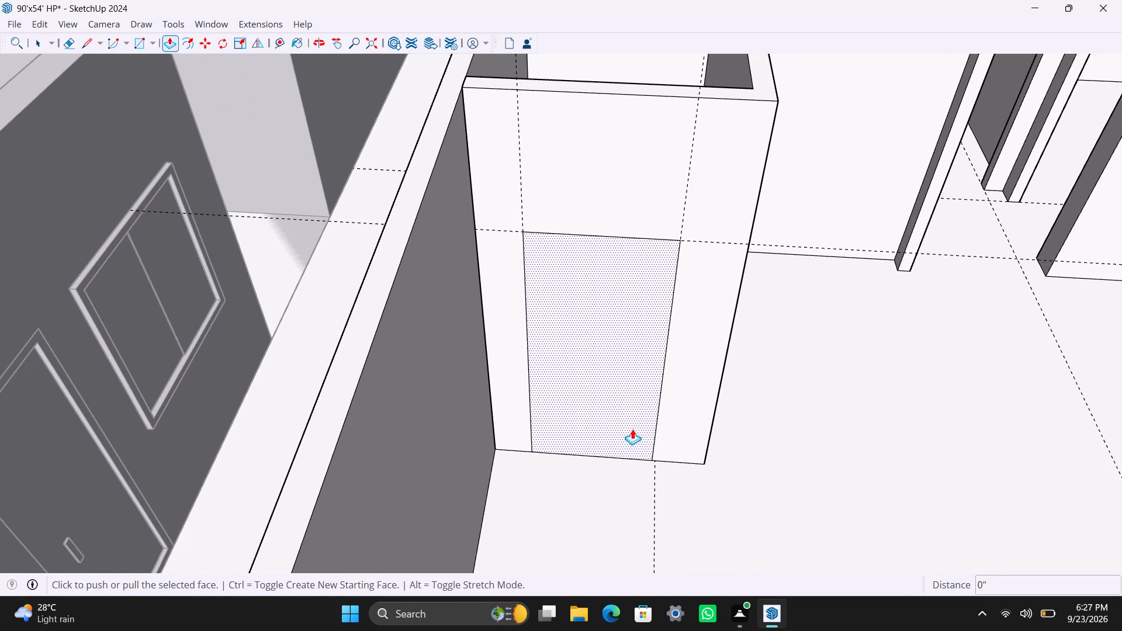
key("ctrl+z")
left_click_drag(602, 412, 605, 410)
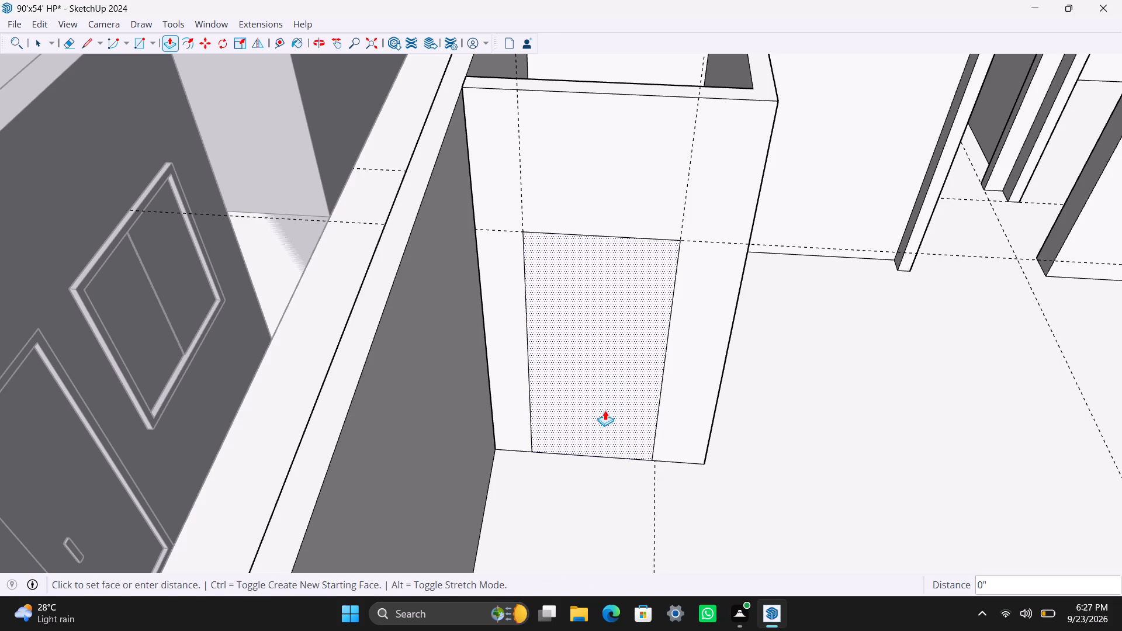
left_click_drag(605, 410, 621, 353)
key("ctrl+s")
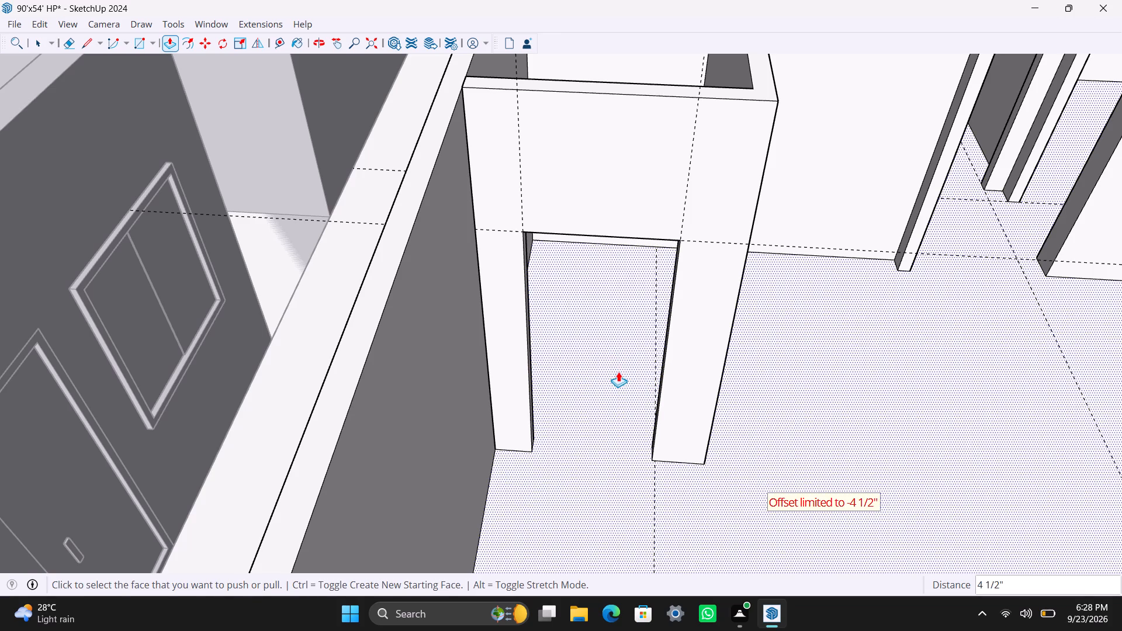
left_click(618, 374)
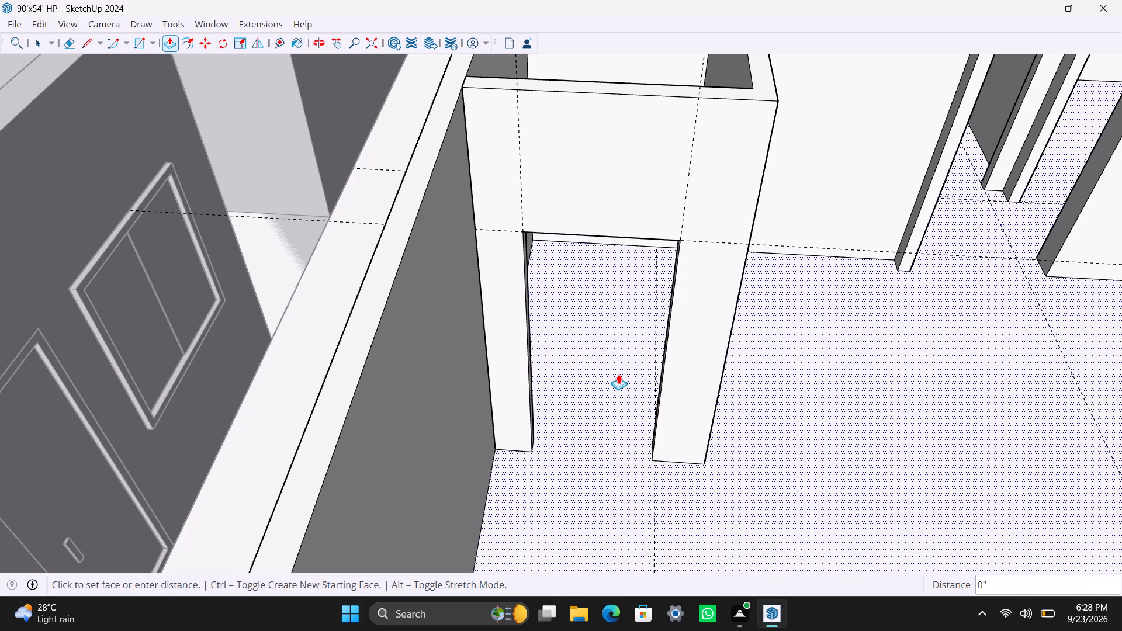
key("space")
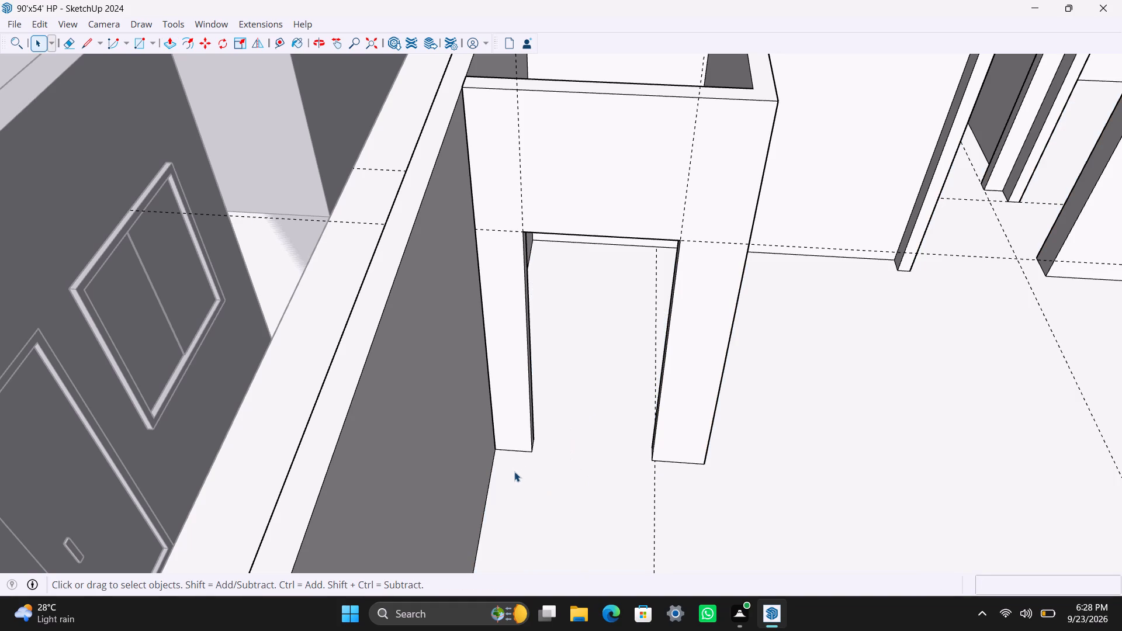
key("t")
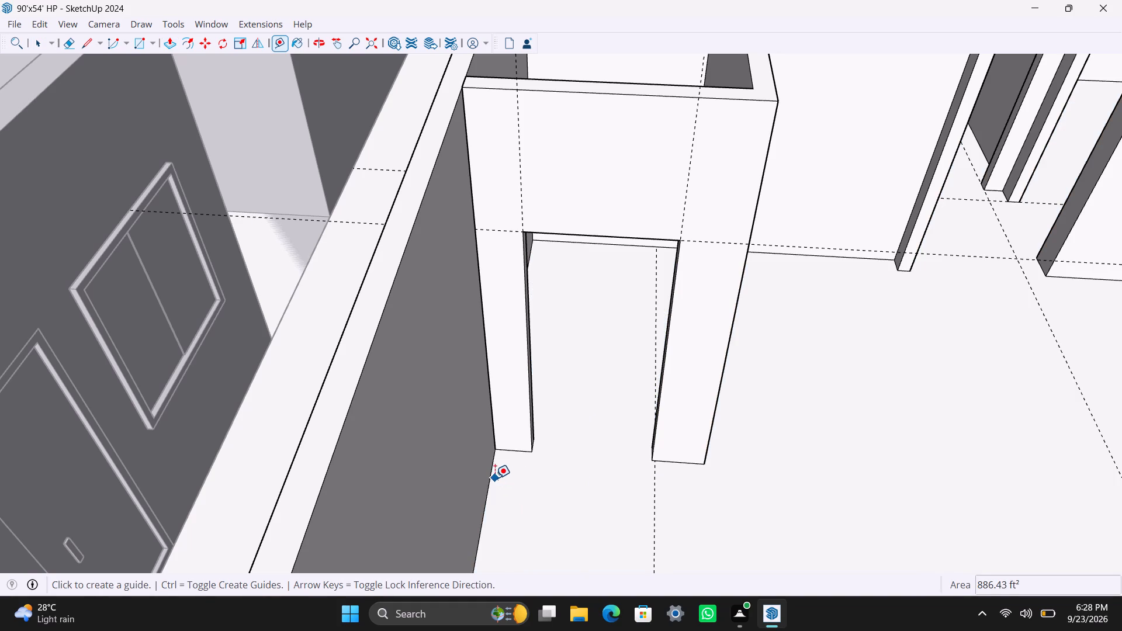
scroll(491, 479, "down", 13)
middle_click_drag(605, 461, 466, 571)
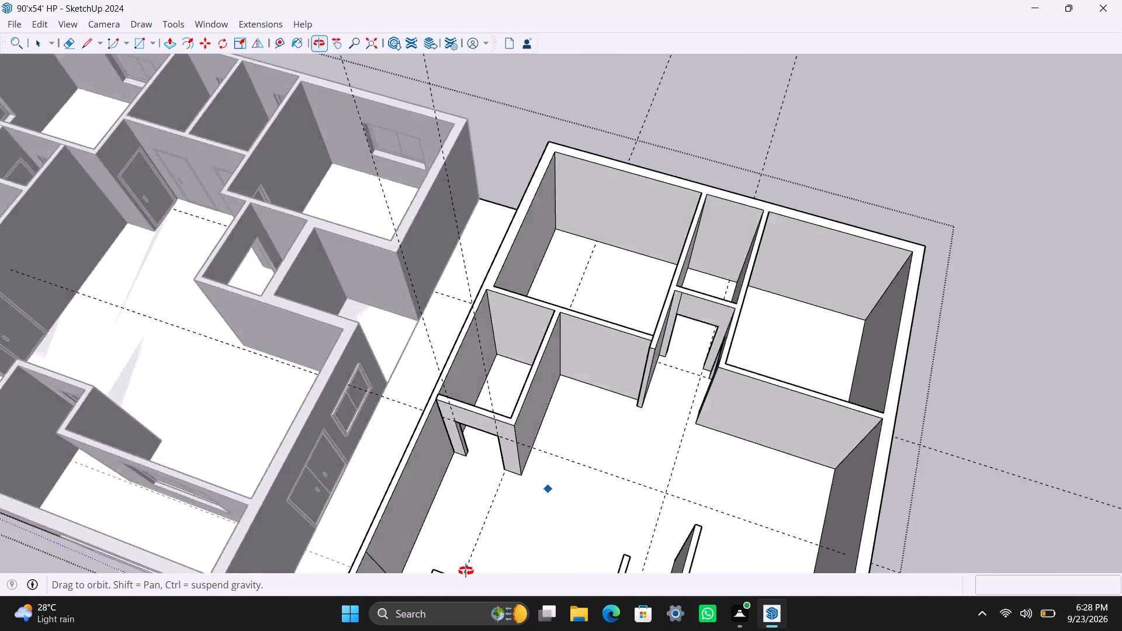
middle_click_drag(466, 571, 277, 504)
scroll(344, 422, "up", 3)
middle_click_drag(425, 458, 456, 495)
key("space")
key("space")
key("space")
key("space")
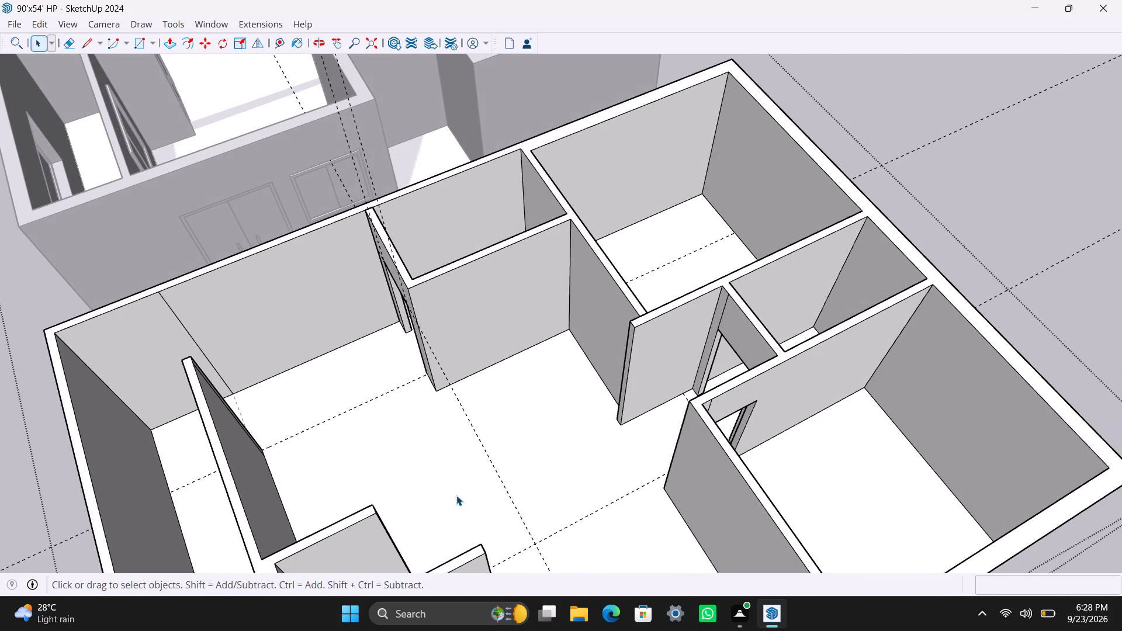
Push the doorway's jamb face nearest the partition's outer edge until it aligns with the guide on the floor.
middle_click_drag(456, 495, 650, 495)
scroll(379, 441, "down", 4)
middle_click_drag(397, 443, 740, 419)
scroll(584, 493, "up", 11)
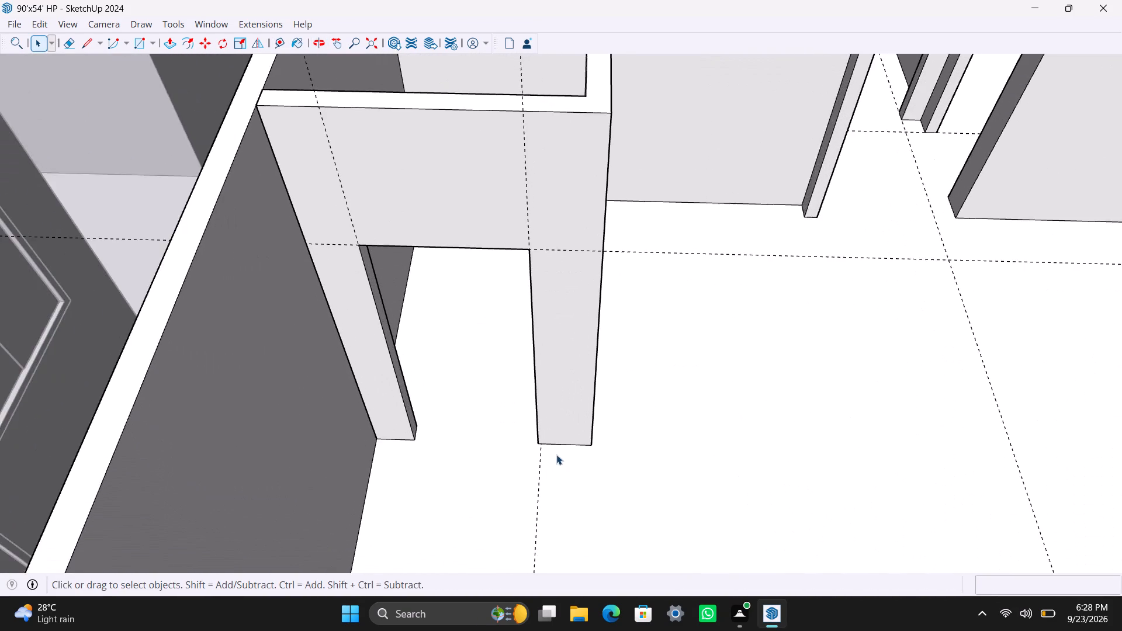
scroll(556, 455, "up", 4)
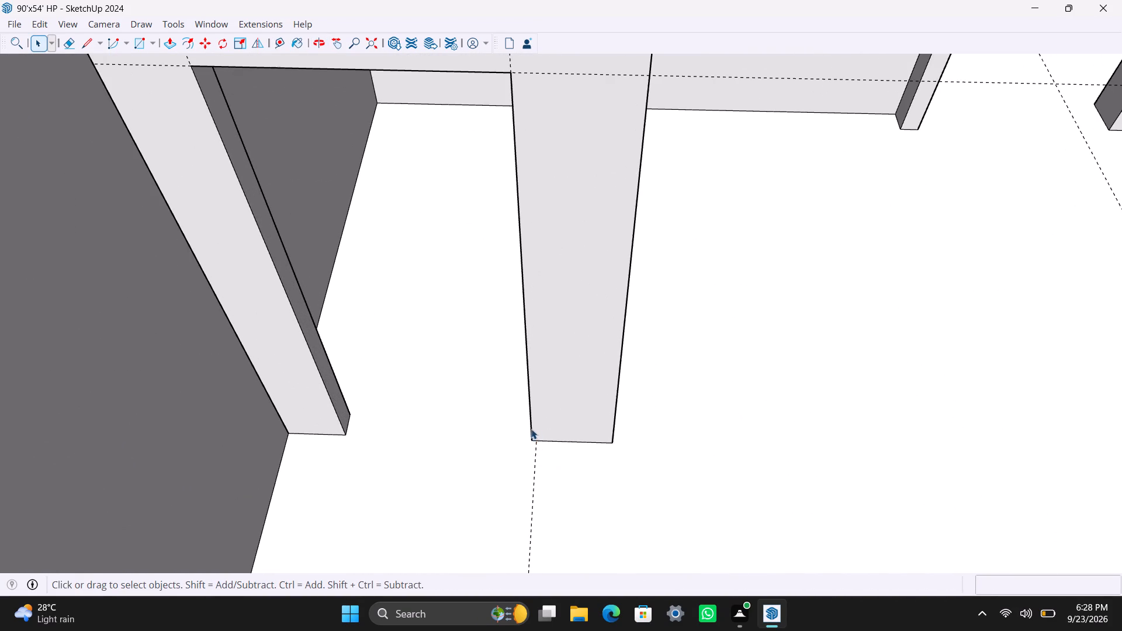
scroll(508, 455, "up", 1)
middle_click_drag(512, 464, 594, 479)
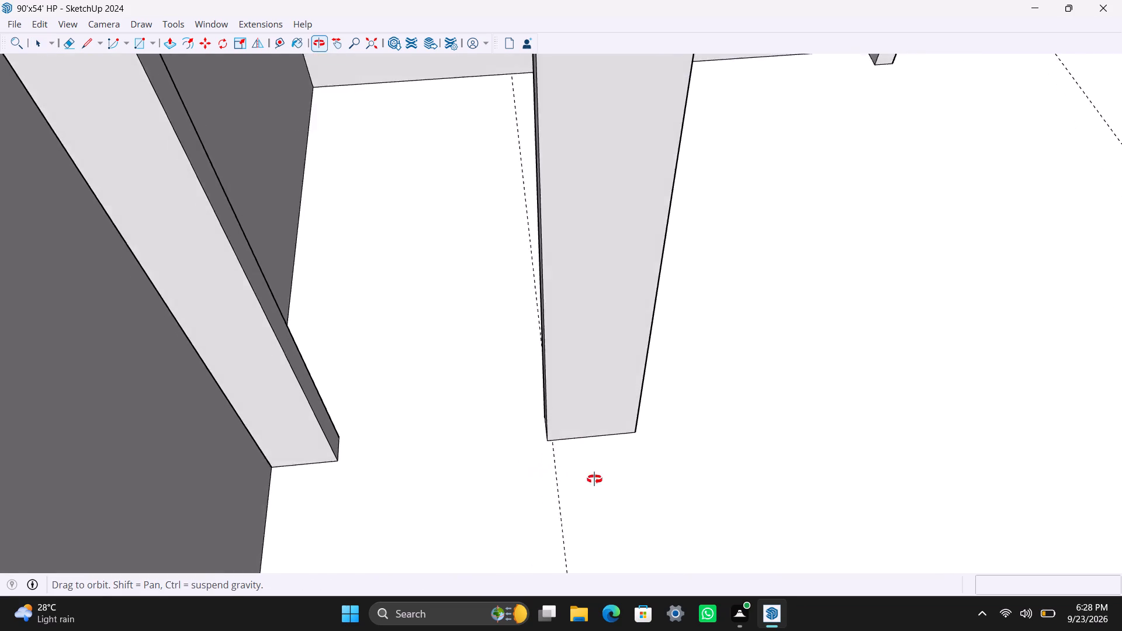
middle_click_drag(594, 479, 653, 473)
scroll(572, 399, "up", 2)
left_click(573, 398)
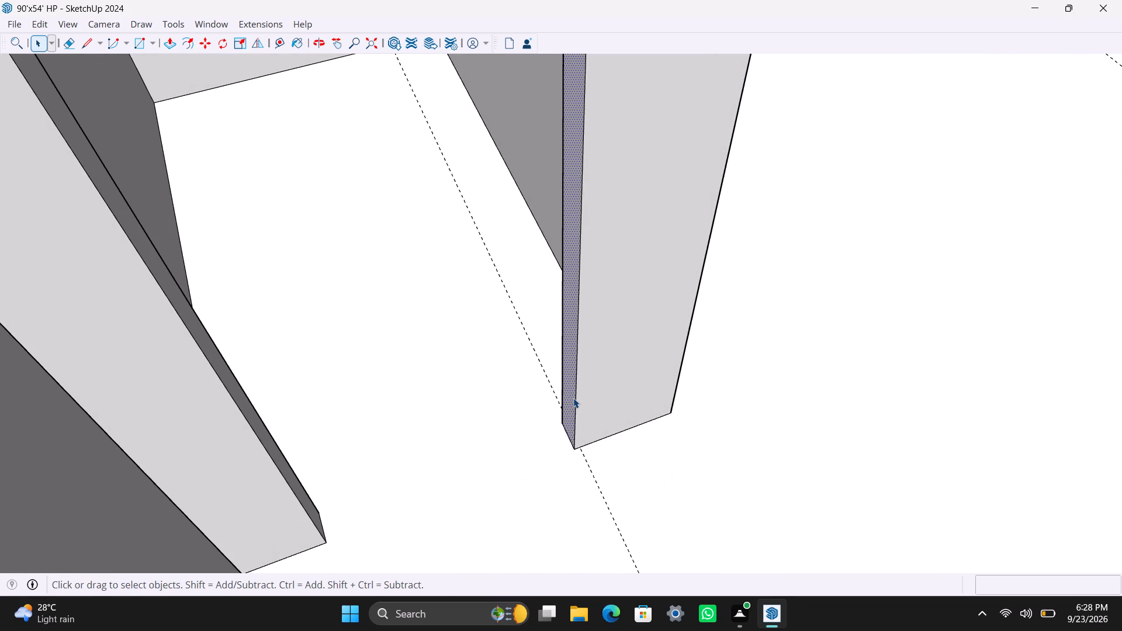
key("p")
left_click_drag(573, 398, 600, 483)
key("space")
Copy that jamb's front vertical edge 4.5" across the pier face, towards the partition's outer edge.
middle_click_drag(654, 497, 541, 445)
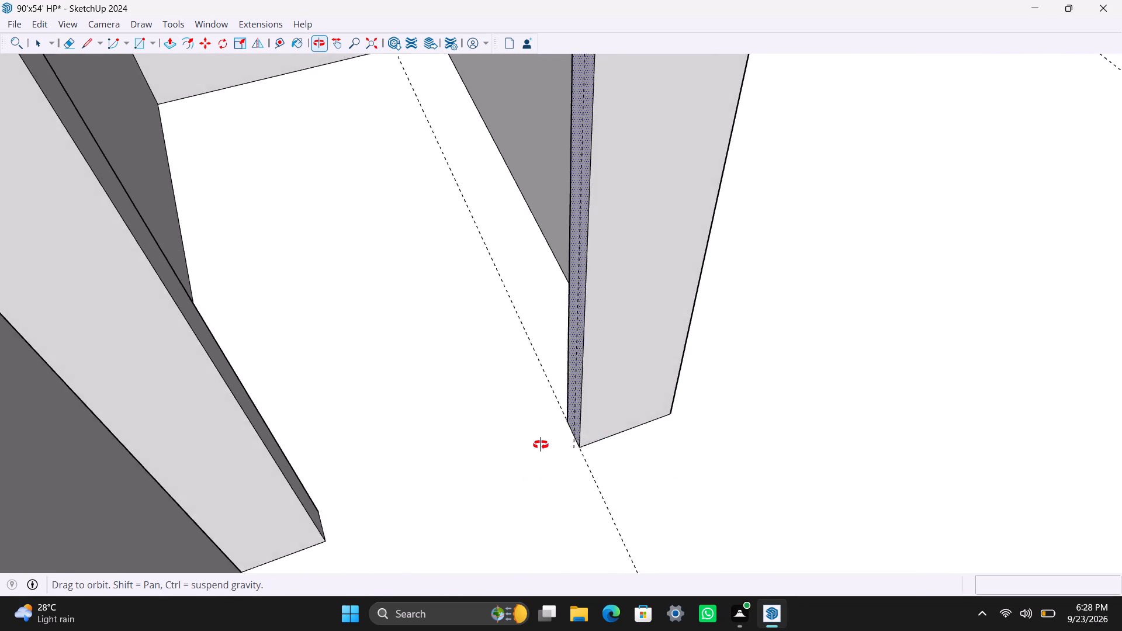
middle_click_drag(541, 445, 462, 445)
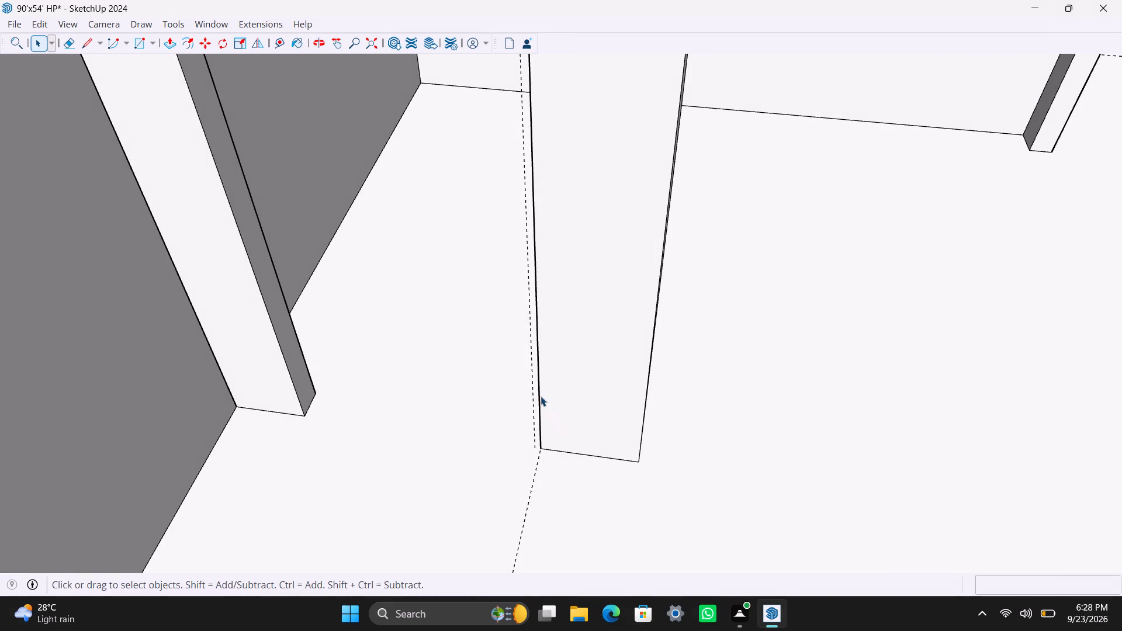
left_click(540, 395)
key("m")
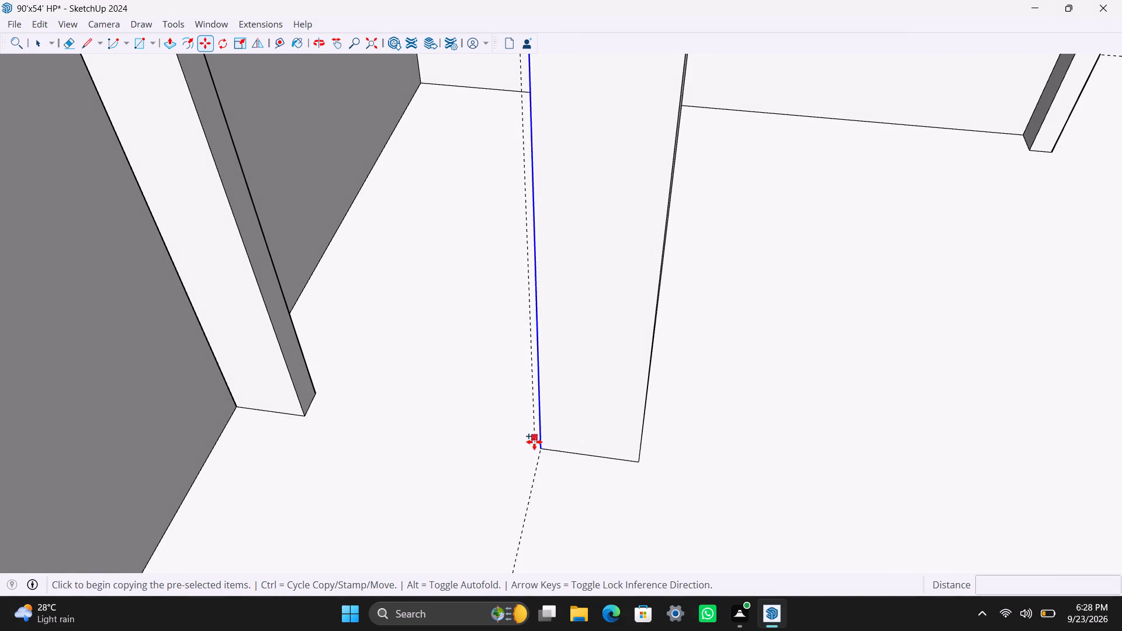
left_click(541, 445)
type("4.5\"")
key("Return")
key("space")
Draw two vertical lines from lintel level to the partition's top, continuing the jamb edge and its 4.5" copy.
scroll(643, 294, "down", 4)
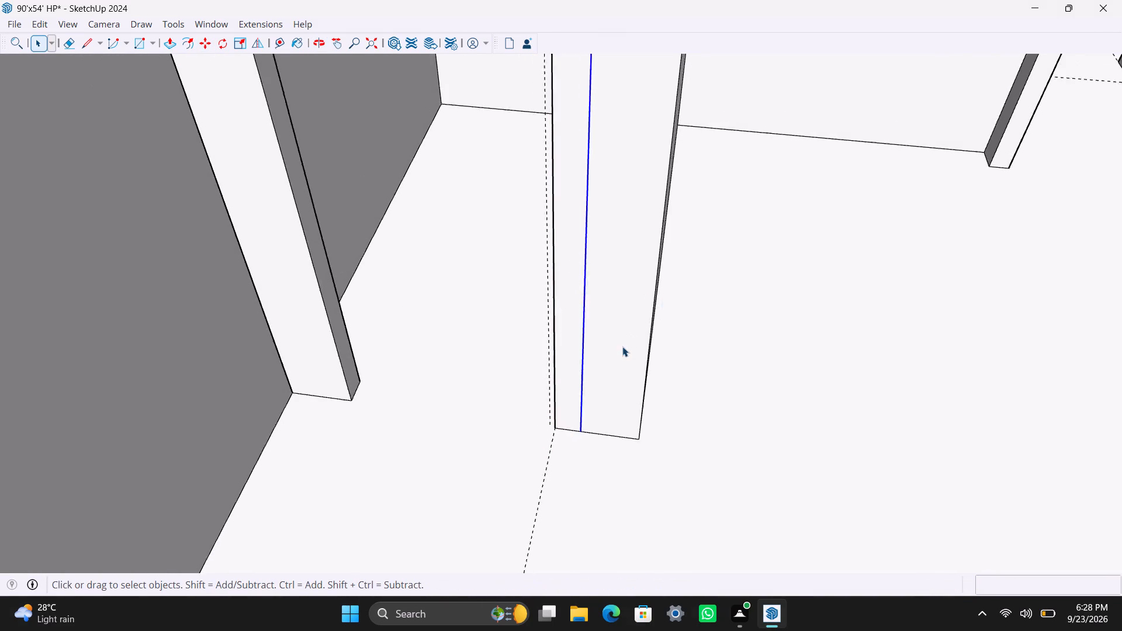
scroll(622, 346, "down", 6)
middle_click_drag(624, 350, 588, 366)
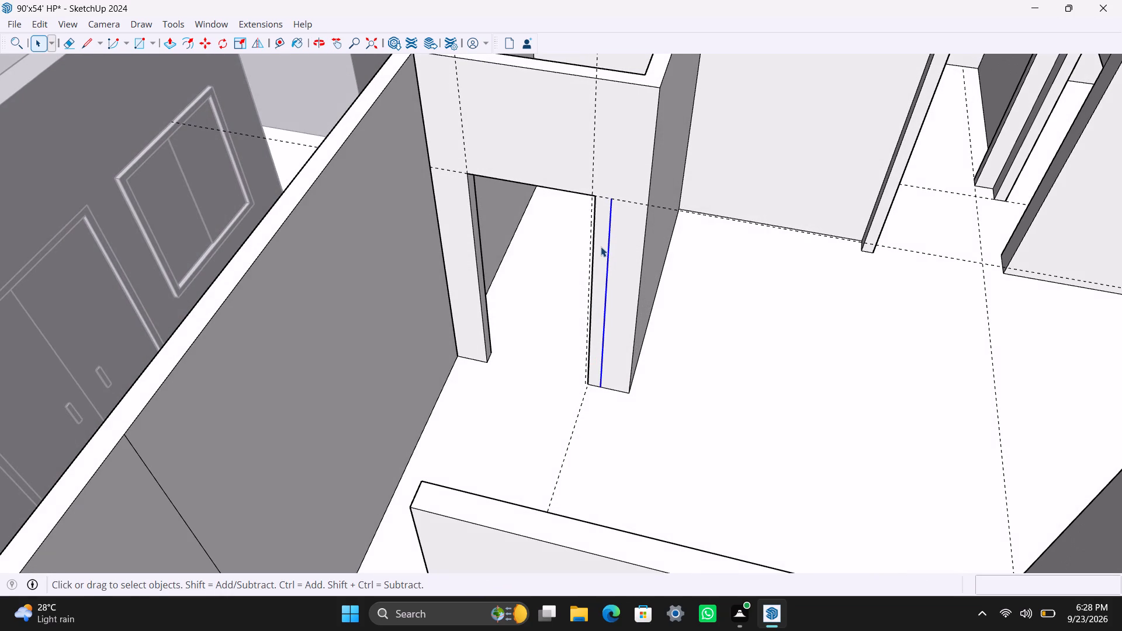
key("l")
left_click(612, 202)
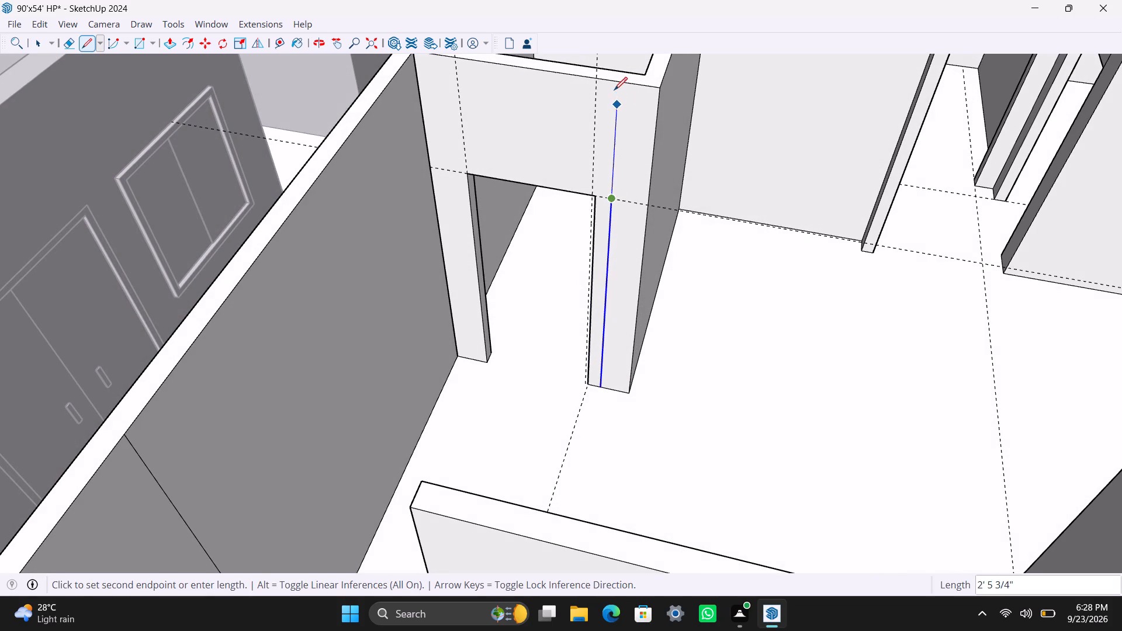
left_click(618, 84)
key("space")
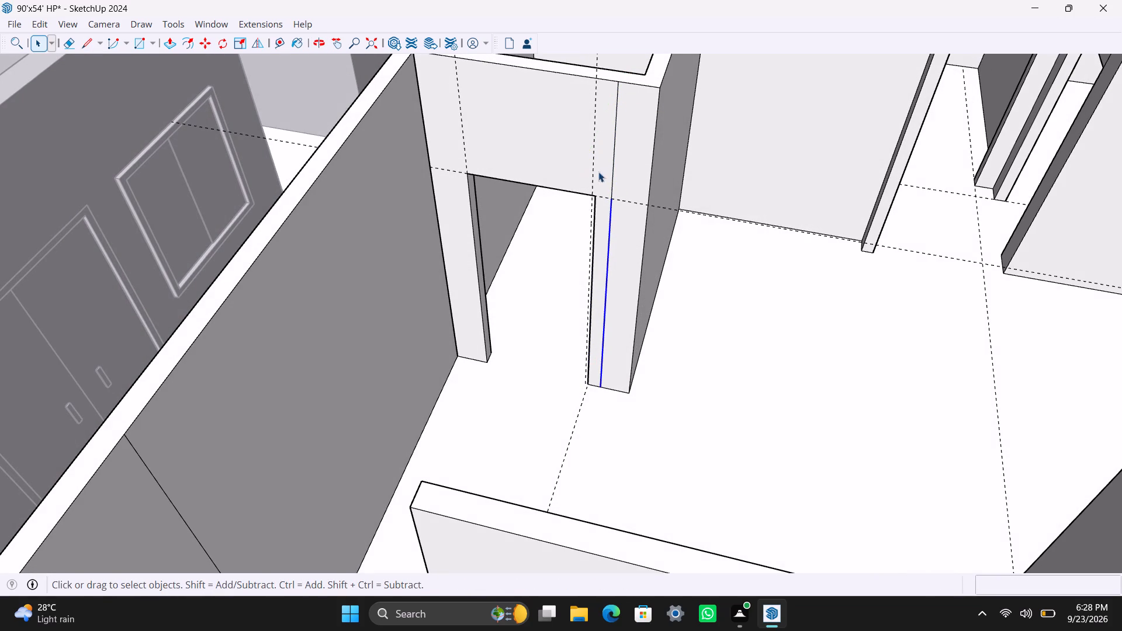
key("l")
left_click_drag(599, 199, 599, 186)
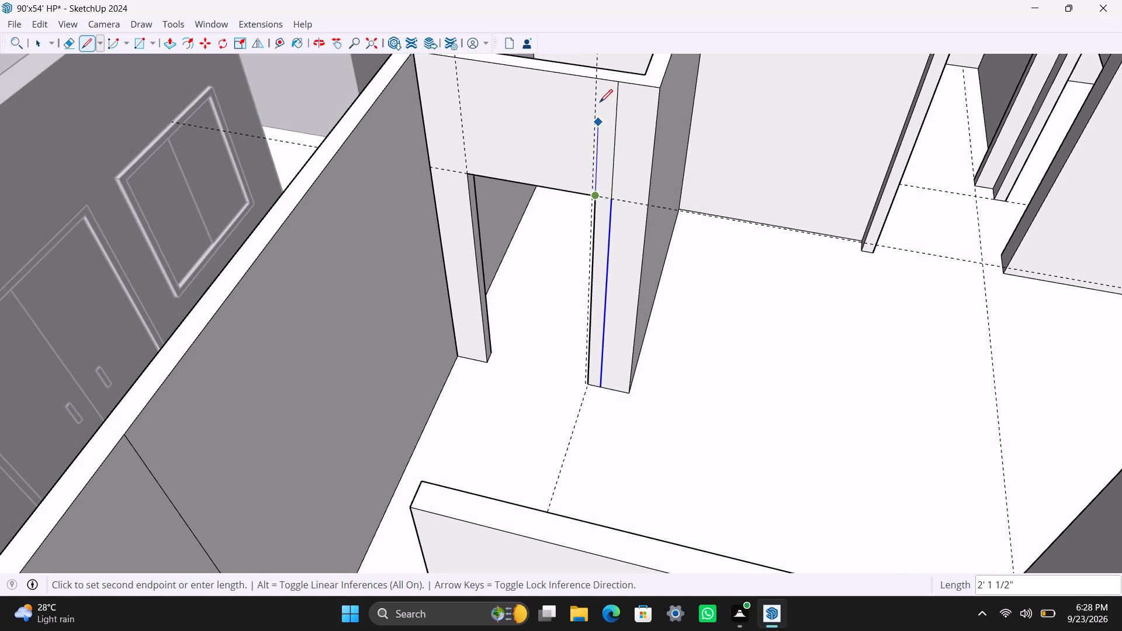
left_click(602, 80)
key("space")
Pull the narrow full-height strip beside the doorway 3' outwards to form a short wall.
left_click(611, 127)
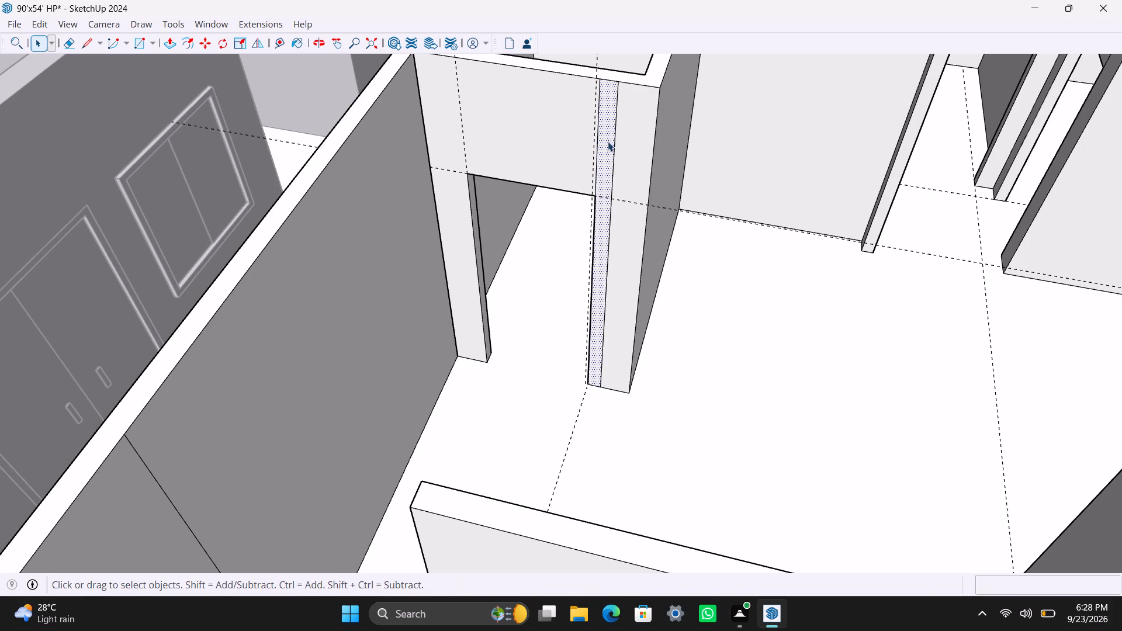
key("p")
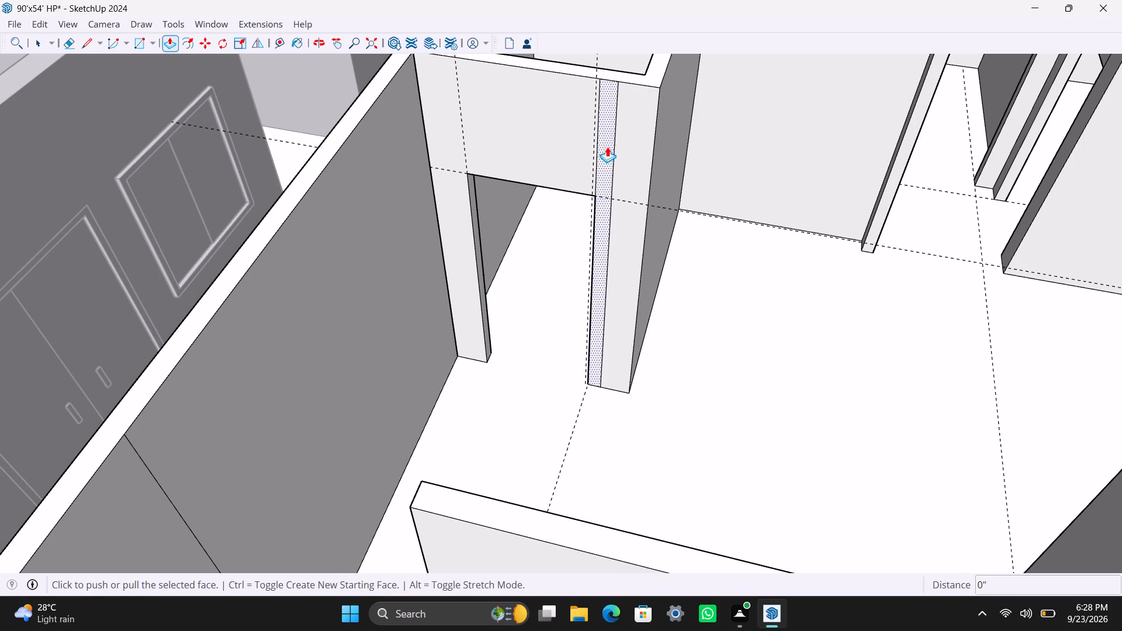
scroll(645, 314, "down", 3)
middle_click_drag(663, 353, 285, 438)
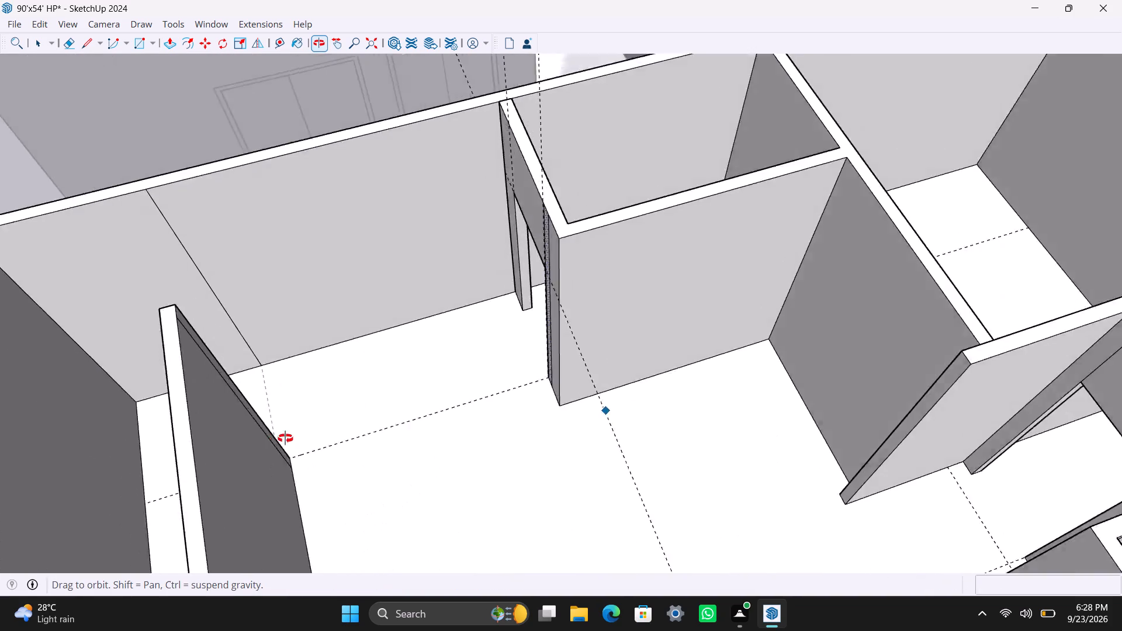
middle_click_drag(285, 438, 543, 407)
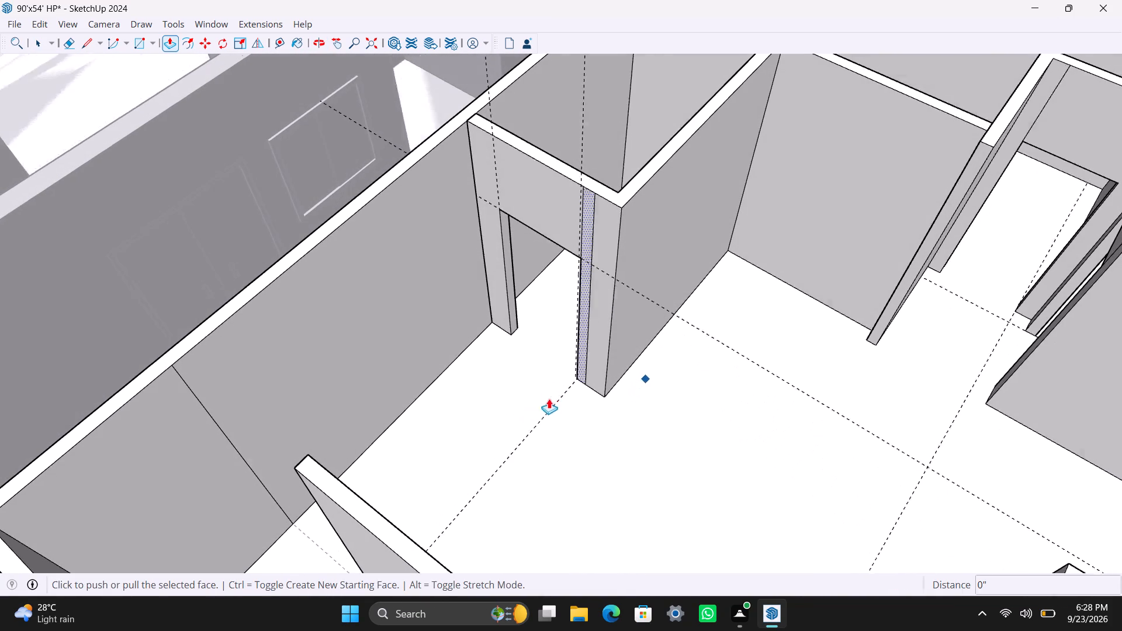
left_click_drag(584, 360, 569, 414)
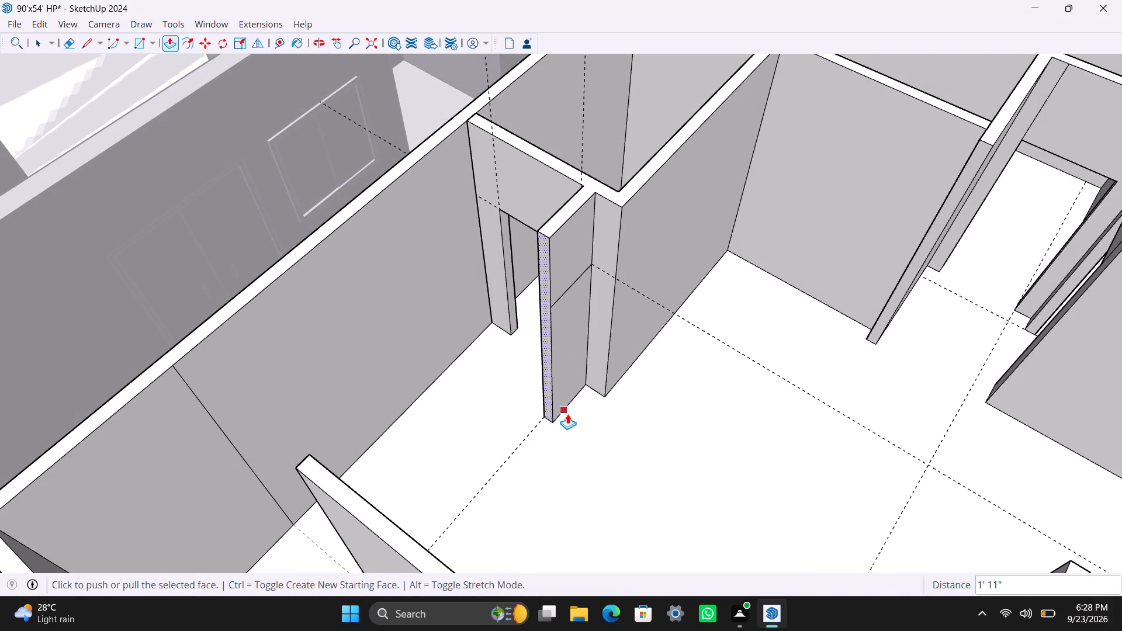
type("3'")
key("Return")
key("space")
Place a floor guide 3' from the base edge of the short wall's end, towards the opposite partition.
scroll(553, 424, "down", 3)
middle_click_drag(615, 438, 585, 460)
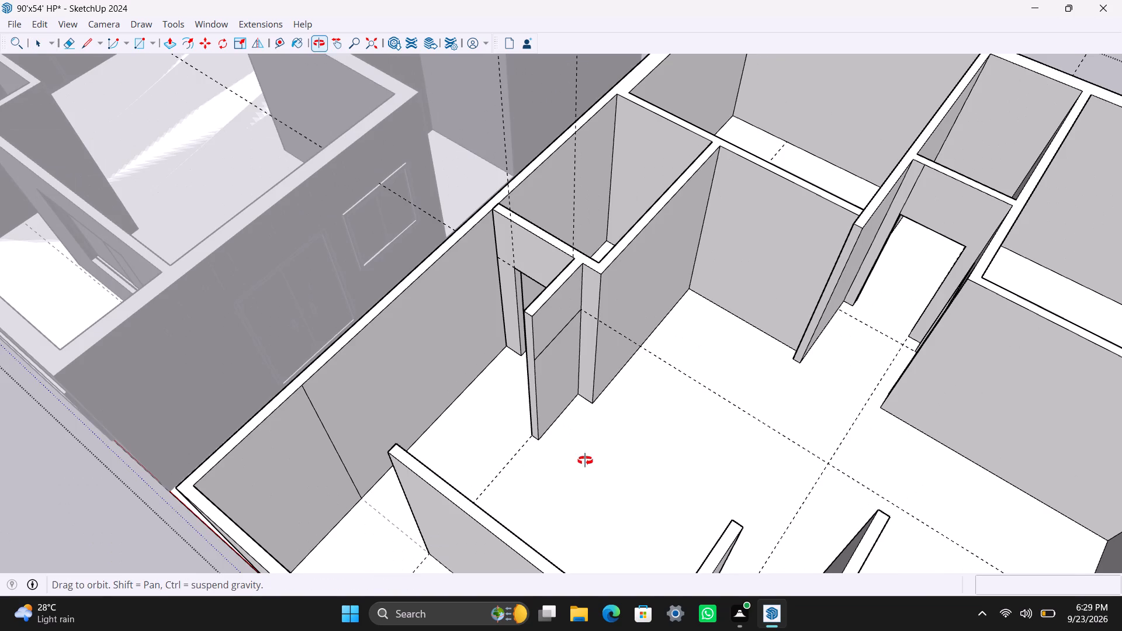
middle_click_drag(585, 460, 456, 494)
scroll(469, 452, "up", 4)
middle_click_drag(452, 458, 522, 462)
scroll(522, 444, "up", 2)
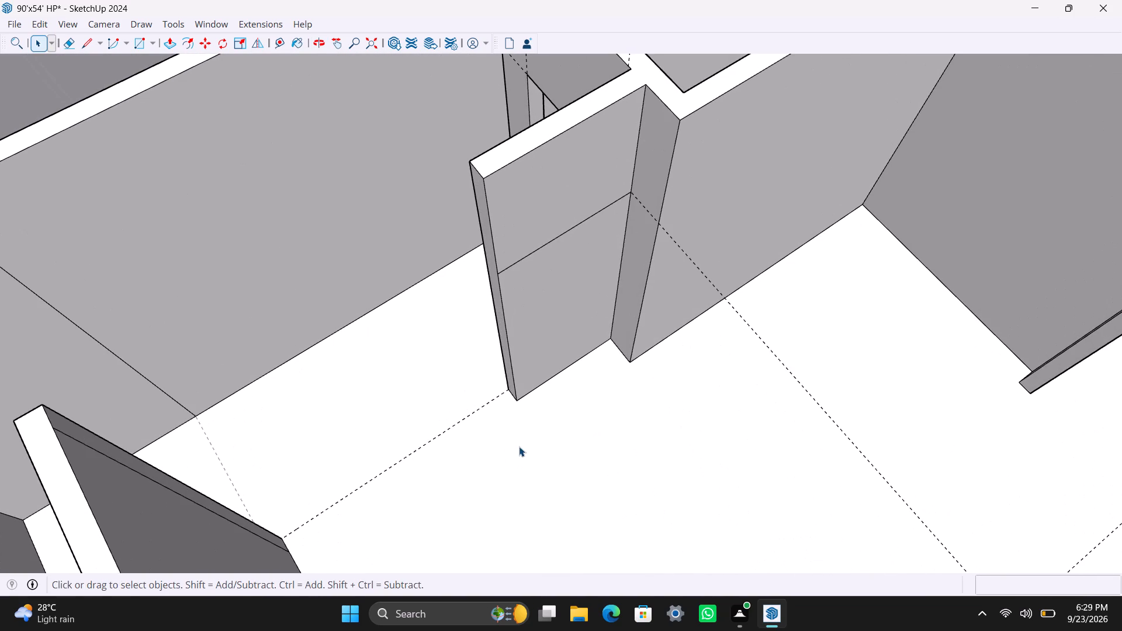
key("t")
scroll(525, 424, "up", 8)
left_click_drag(512, 379, 503, 383)
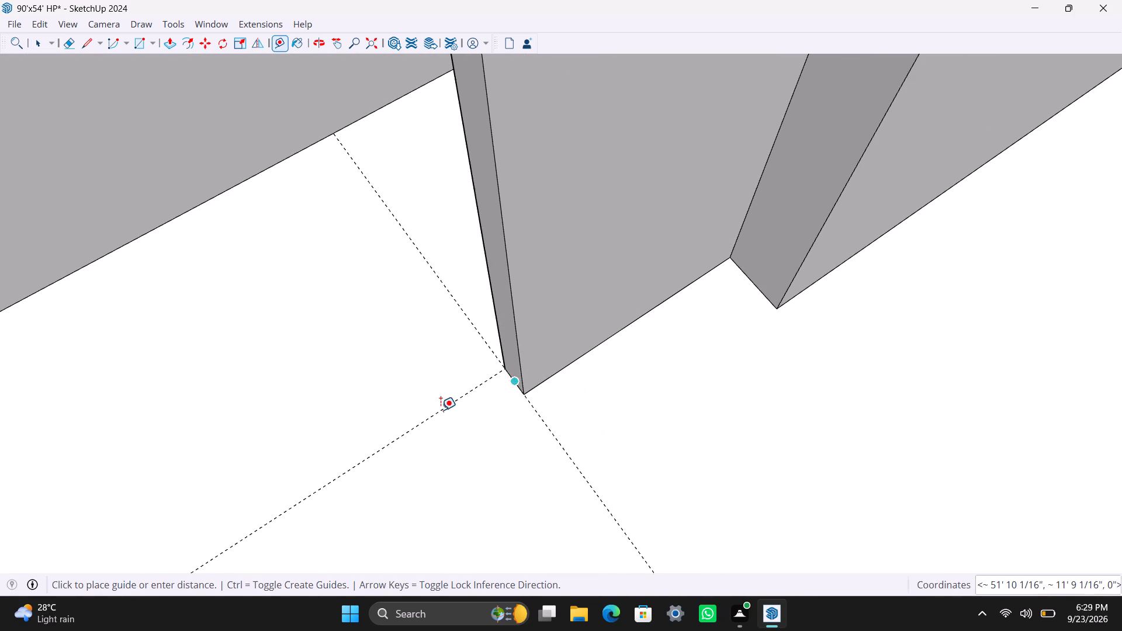
type("3'")
key("Return")
key("space")
Pull the narrow side face at the opposite partition's end about 3' 6" to meet the new 3' guide.
scroll(378, 432, "down", 3)
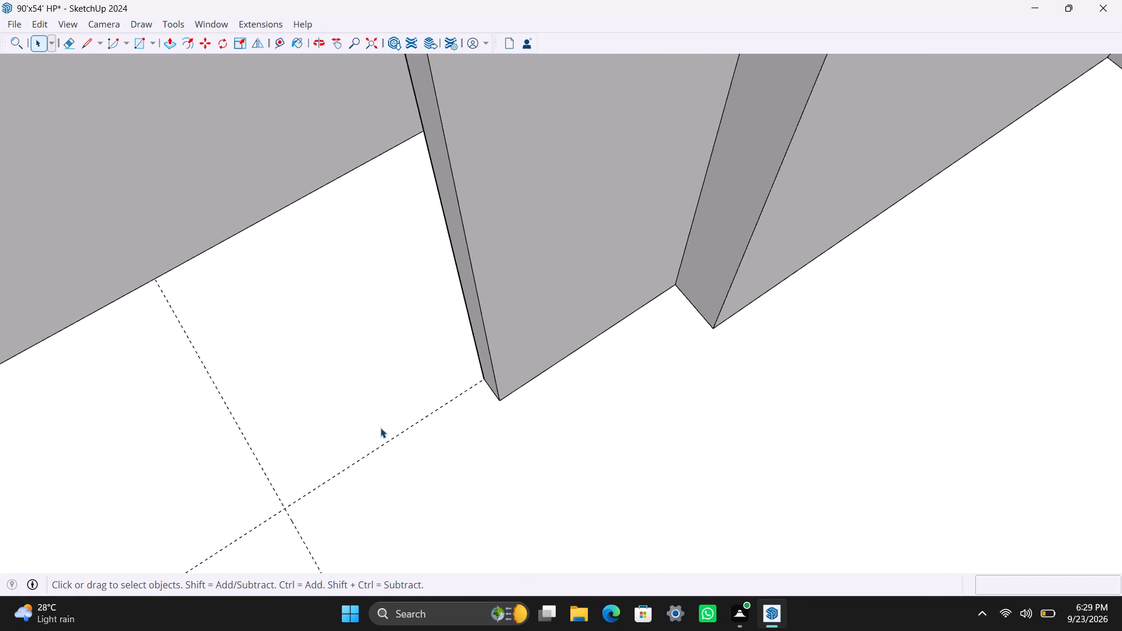
scroll(380, 428, "down", 10)
middle_click_drag(405, 427, 147, 409)
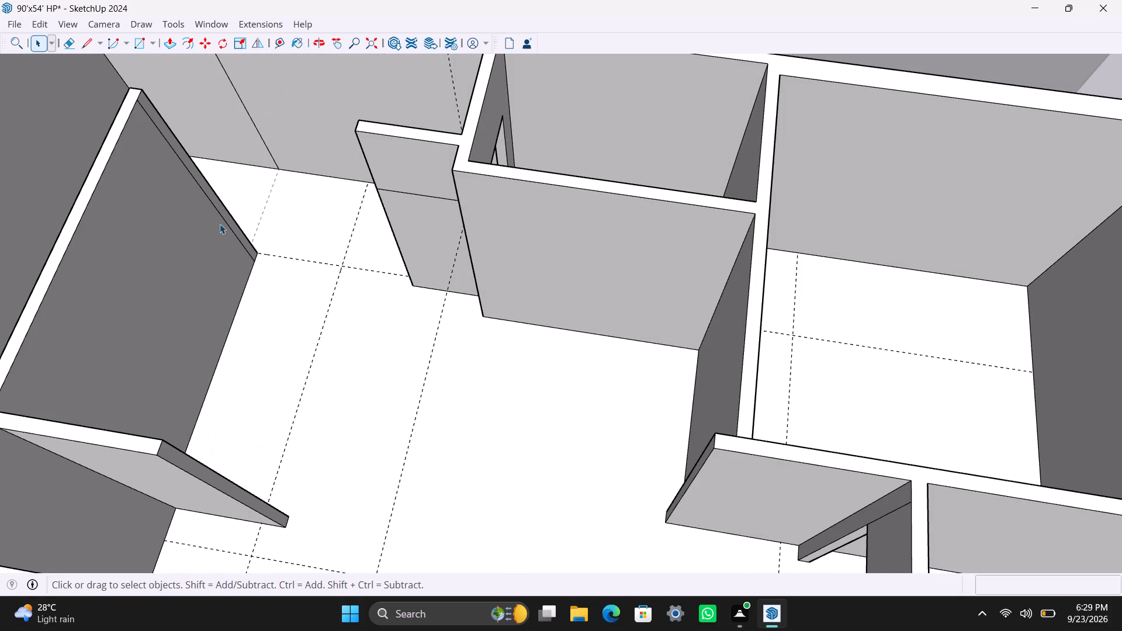
scroll(270, 269, "down", 3)
middle_click_drag(284, 279, 324, 355, "shift")
scroll(301, 332, "up", 8)
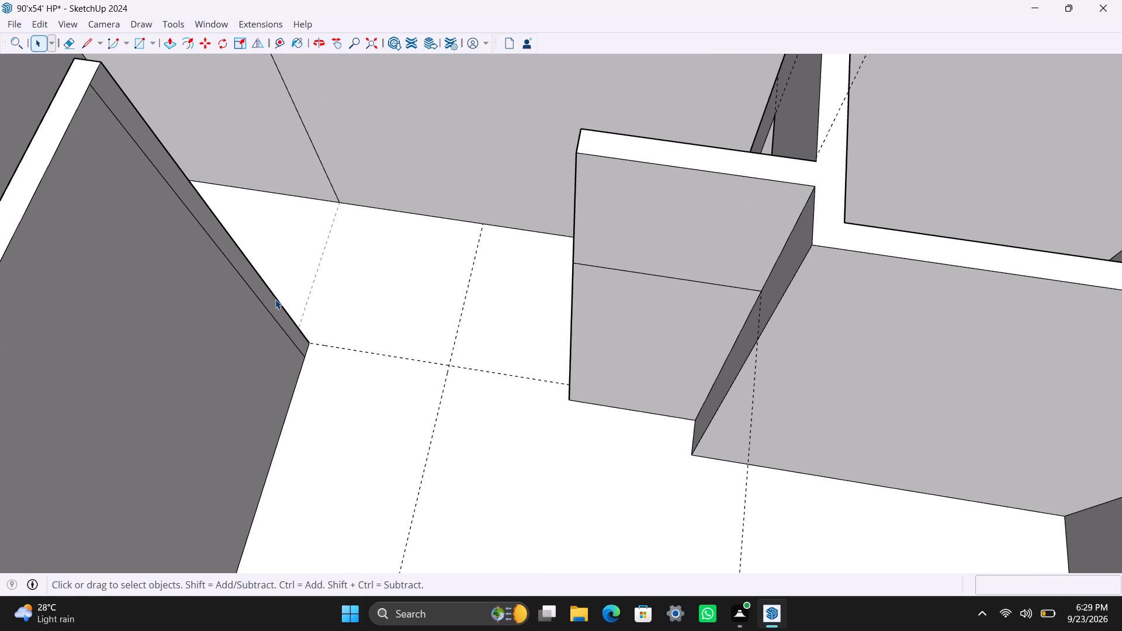
left_click(273, 305)
key("p")
left_click_drag(276, 307, 370, 367)
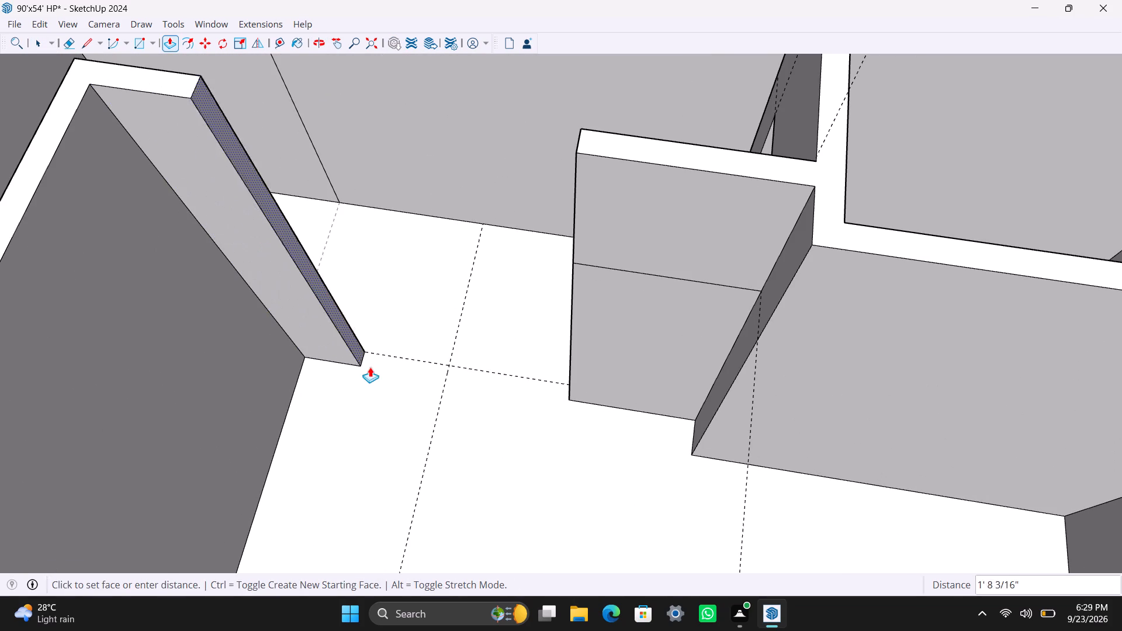
left_click_drag(370, 367, 425, 452)
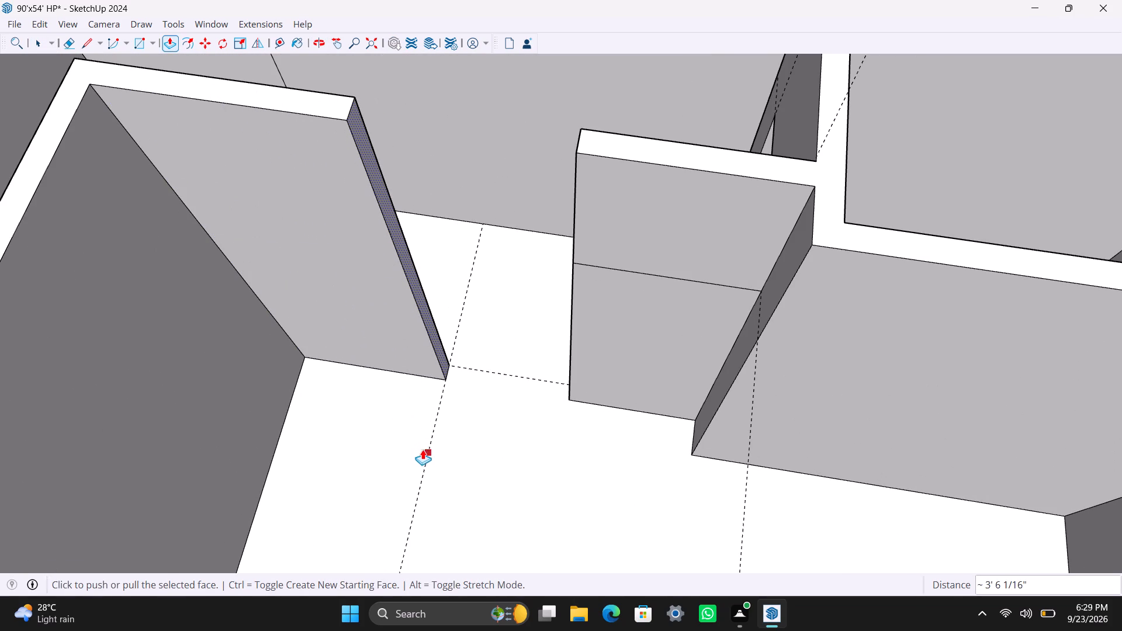
key("space")
Copy the top edge of the extended wall's end face 3' downwards to mark the lintel's underside.
left_click(348, 122)
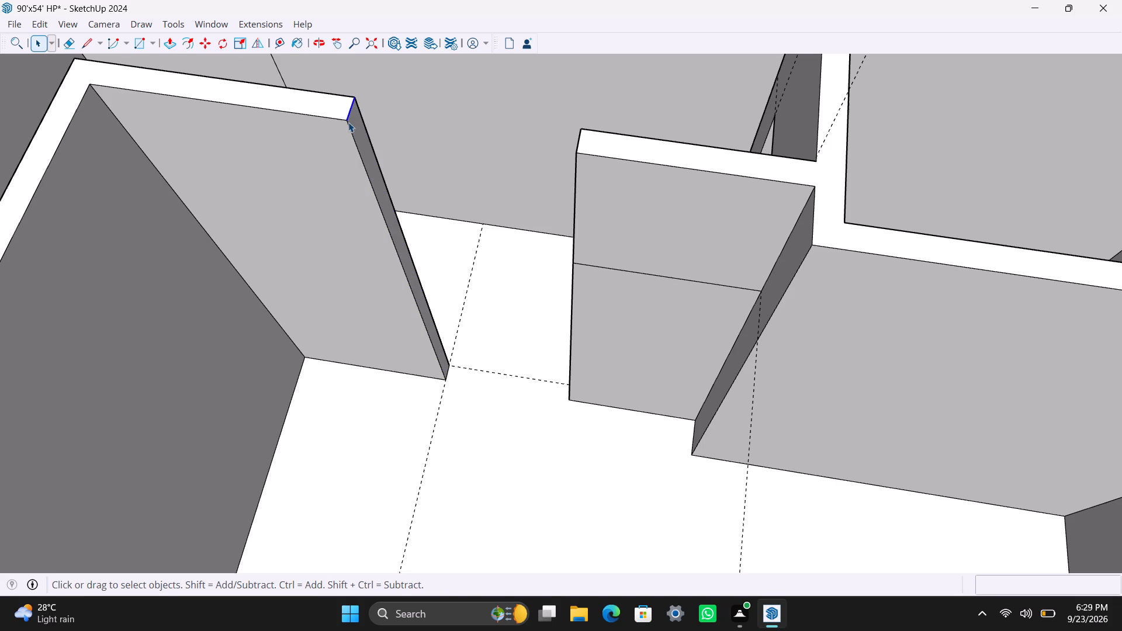
key("m")
left_click_drag(348, 122, 356, 147)
type("3'")
key("Return")
key("space")
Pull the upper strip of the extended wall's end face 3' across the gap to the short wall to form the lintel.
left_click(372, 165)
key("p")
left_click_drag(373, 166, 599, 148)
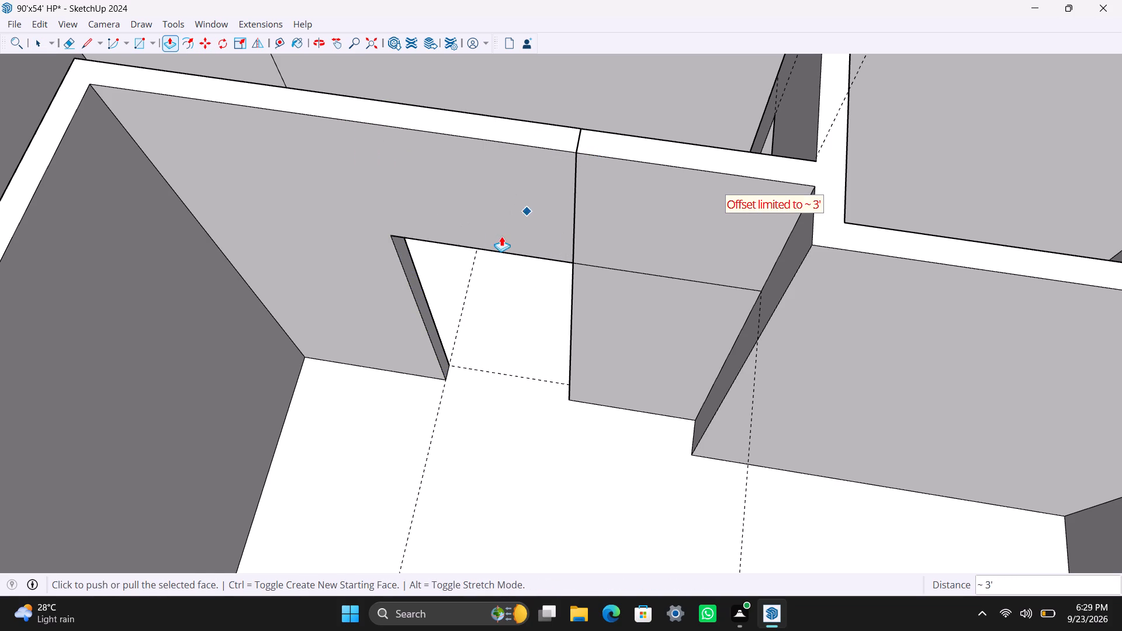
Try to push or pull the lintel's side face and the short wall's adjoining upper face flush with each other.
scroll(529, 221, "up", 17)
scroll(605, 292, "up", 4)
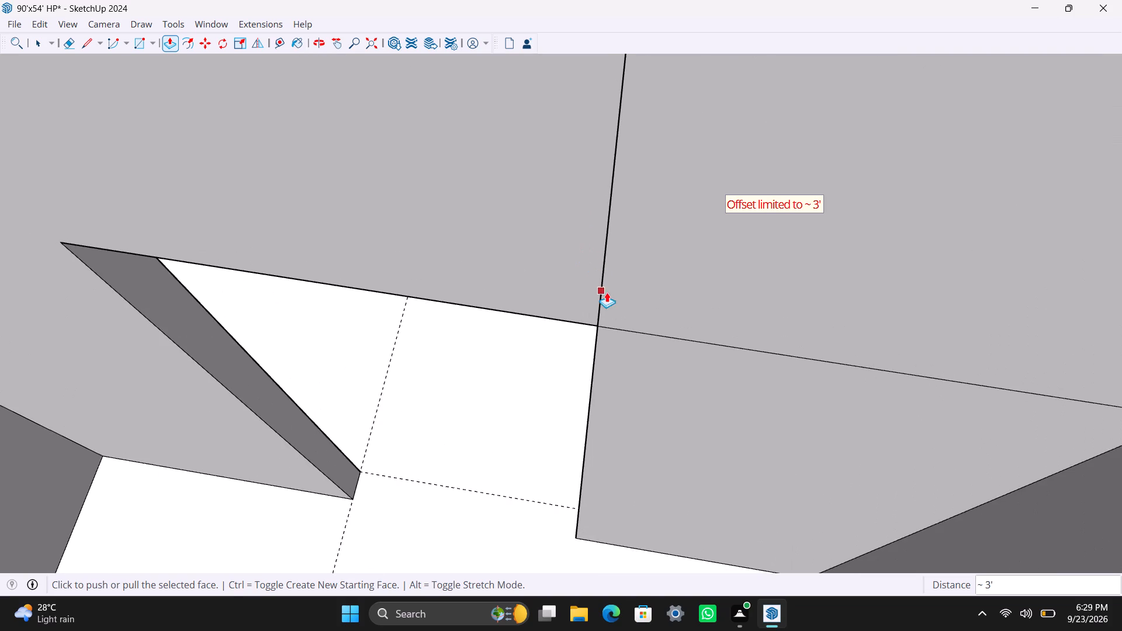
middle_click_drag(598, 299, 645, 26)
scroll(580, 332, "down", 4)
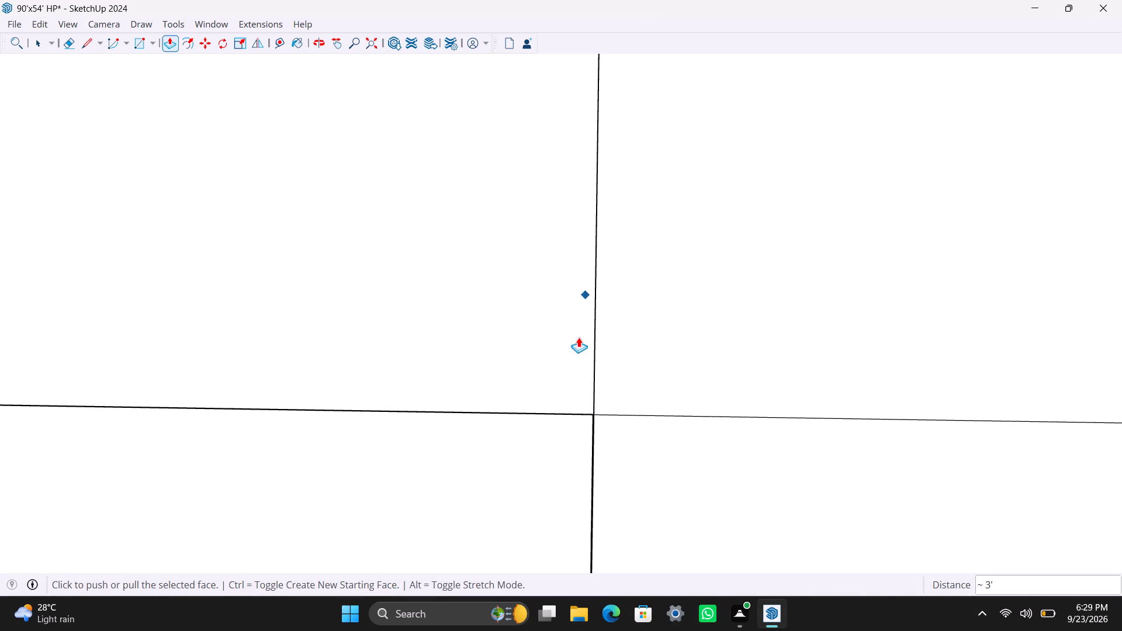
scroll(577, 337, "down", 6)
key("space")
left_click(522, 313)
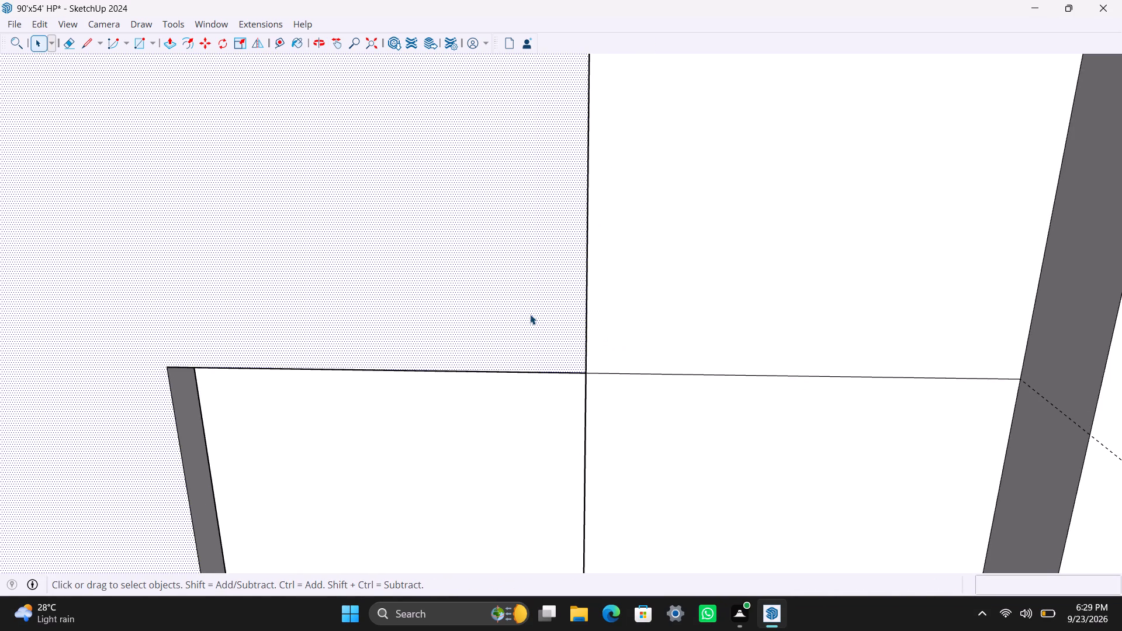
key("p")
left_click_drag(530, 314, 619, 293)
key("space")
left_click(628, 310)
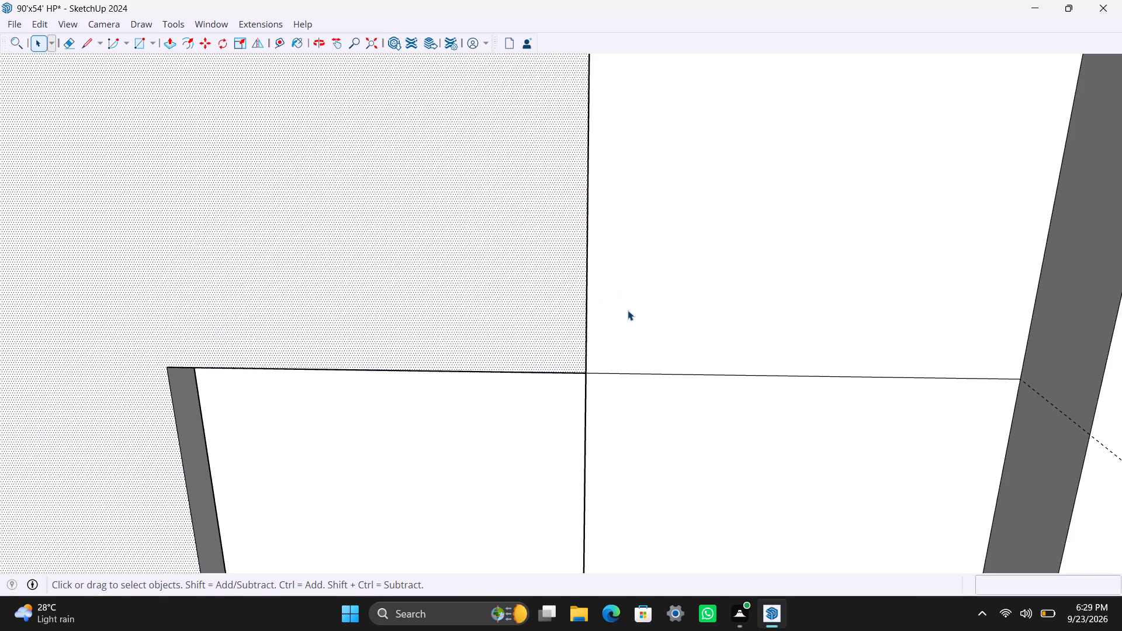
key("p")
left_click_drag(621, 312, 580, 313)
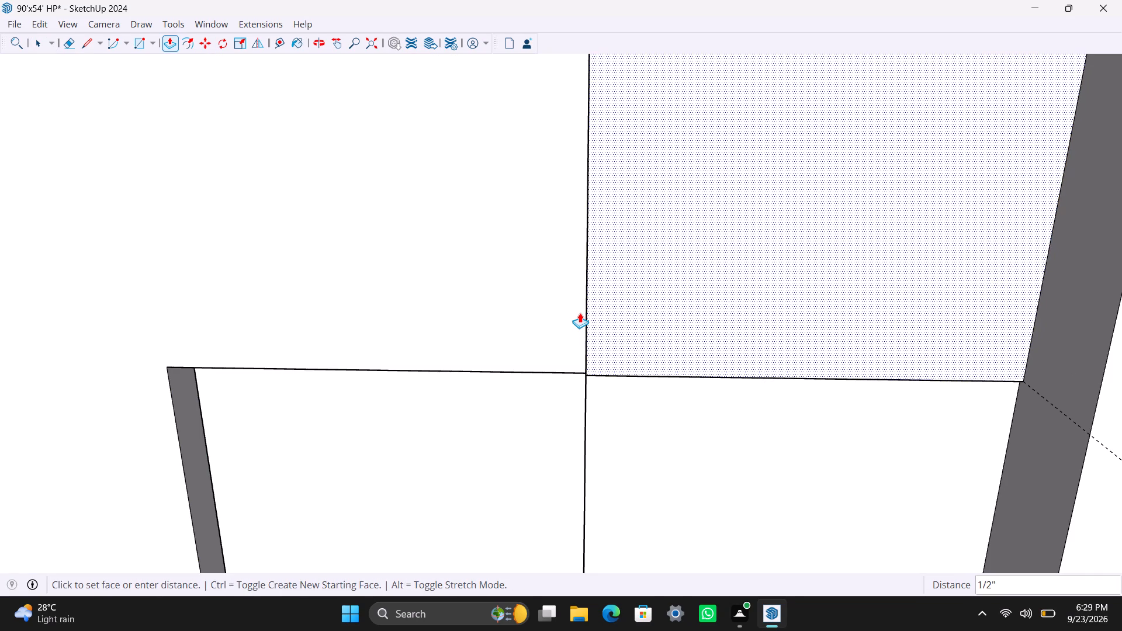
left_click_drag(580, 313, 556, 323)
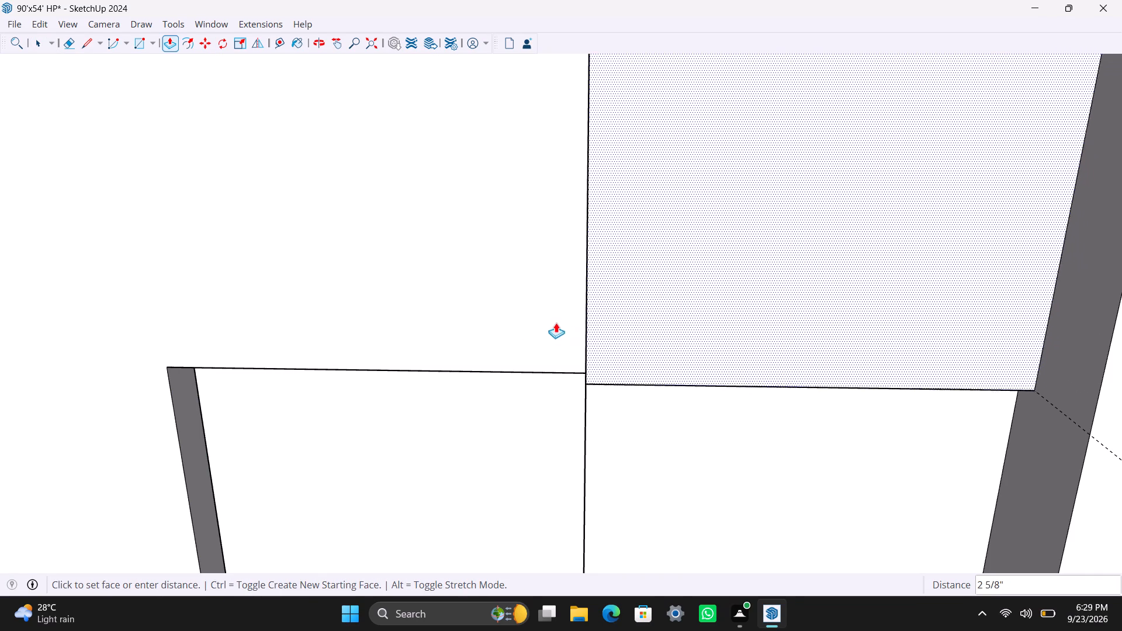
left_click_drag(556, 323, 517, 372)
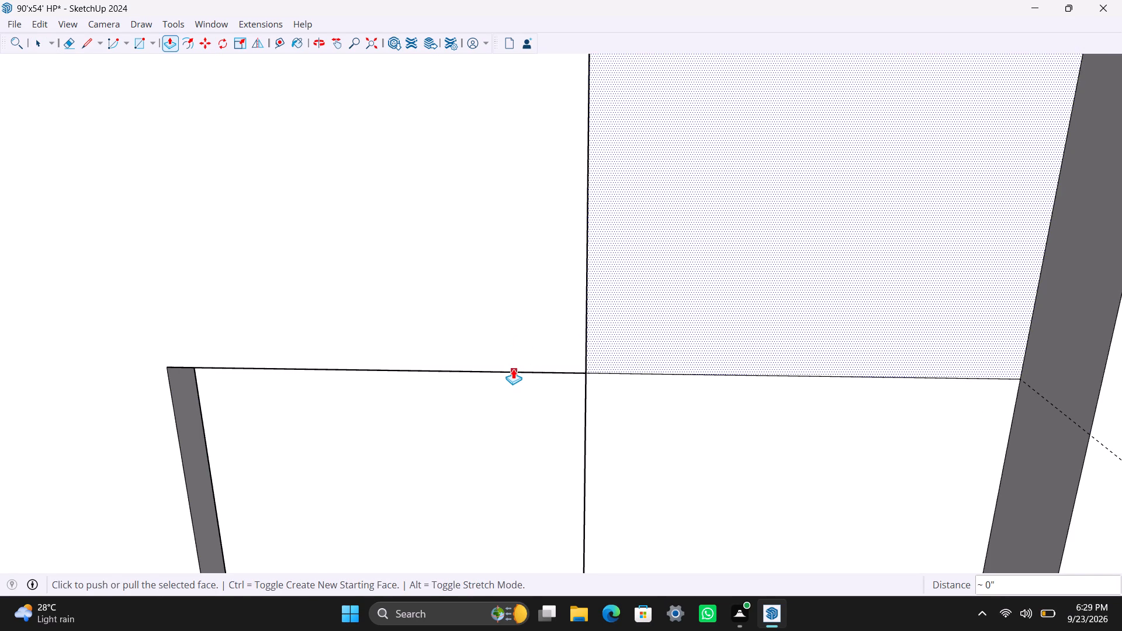
Save the model.
key("ctrl+s")
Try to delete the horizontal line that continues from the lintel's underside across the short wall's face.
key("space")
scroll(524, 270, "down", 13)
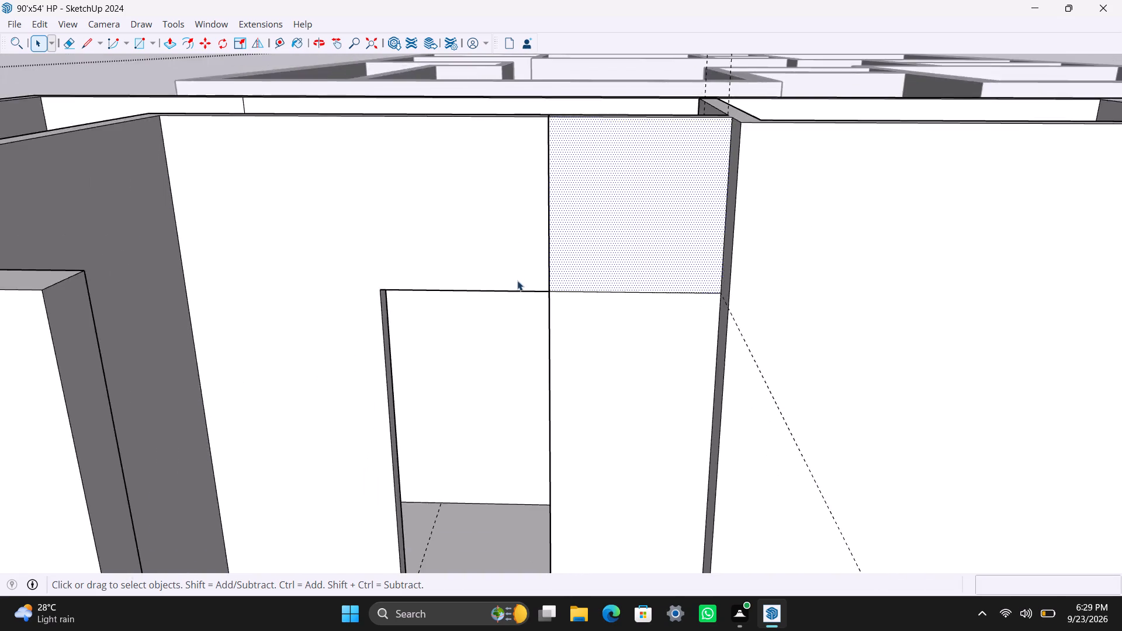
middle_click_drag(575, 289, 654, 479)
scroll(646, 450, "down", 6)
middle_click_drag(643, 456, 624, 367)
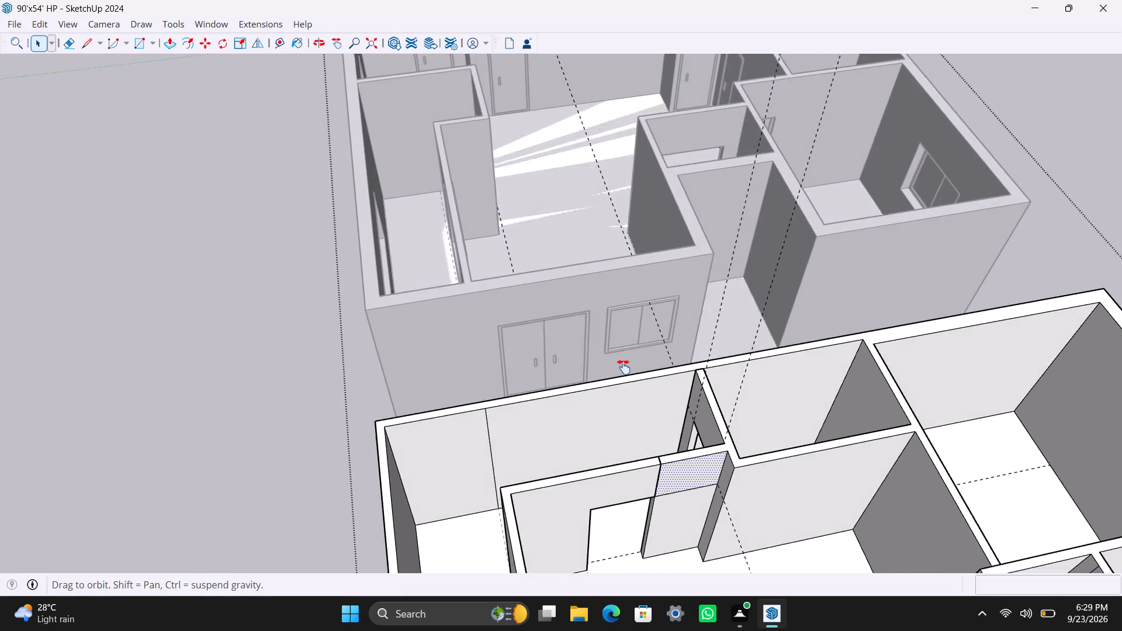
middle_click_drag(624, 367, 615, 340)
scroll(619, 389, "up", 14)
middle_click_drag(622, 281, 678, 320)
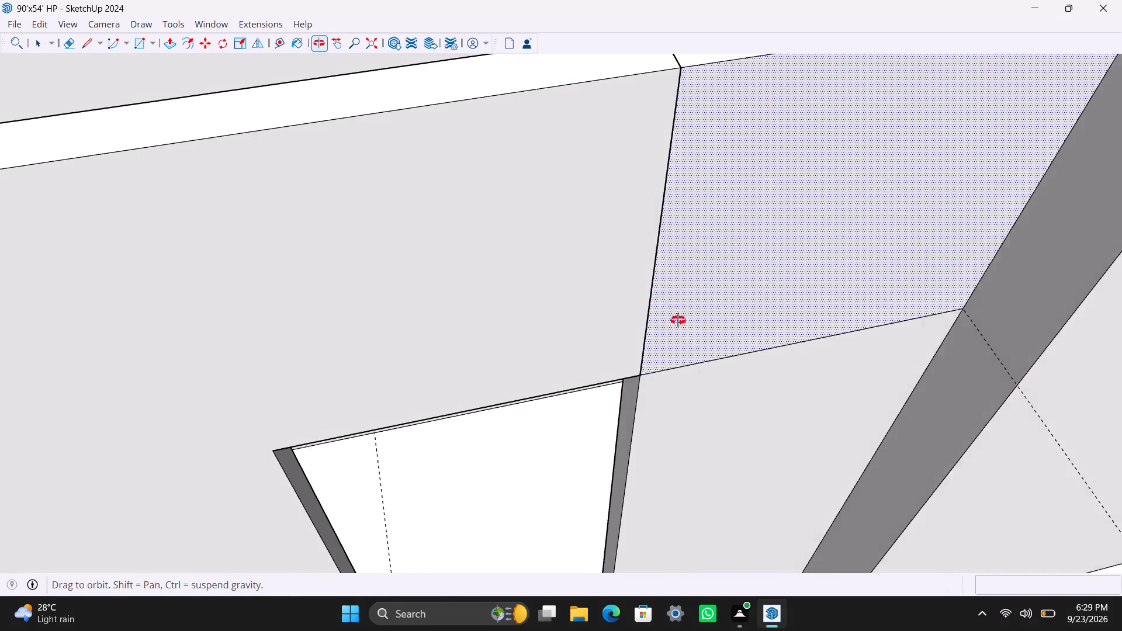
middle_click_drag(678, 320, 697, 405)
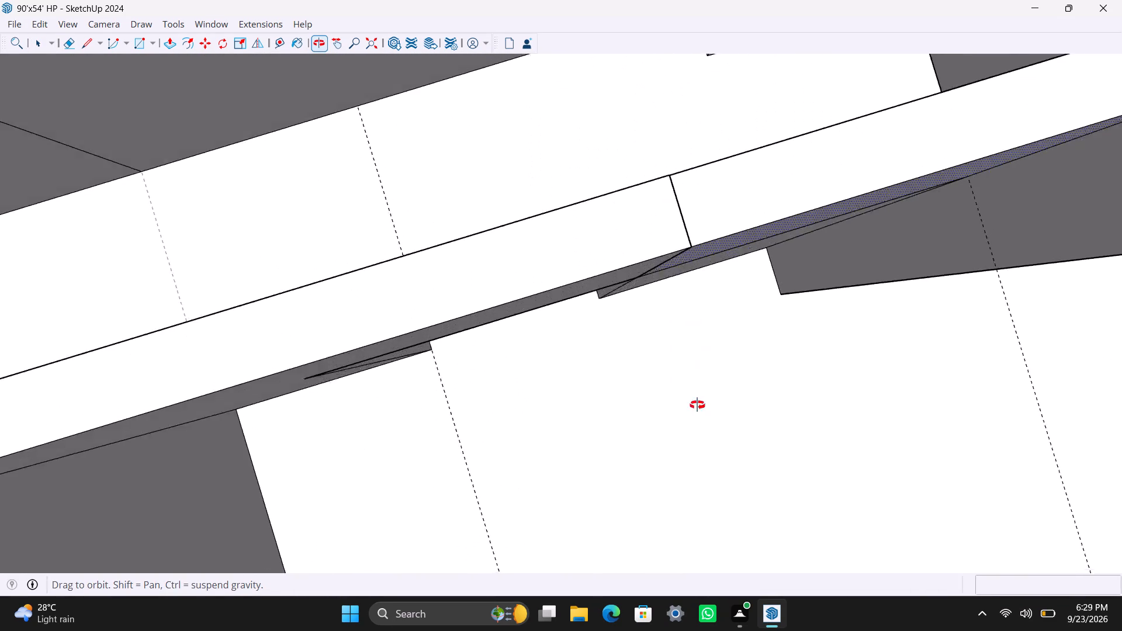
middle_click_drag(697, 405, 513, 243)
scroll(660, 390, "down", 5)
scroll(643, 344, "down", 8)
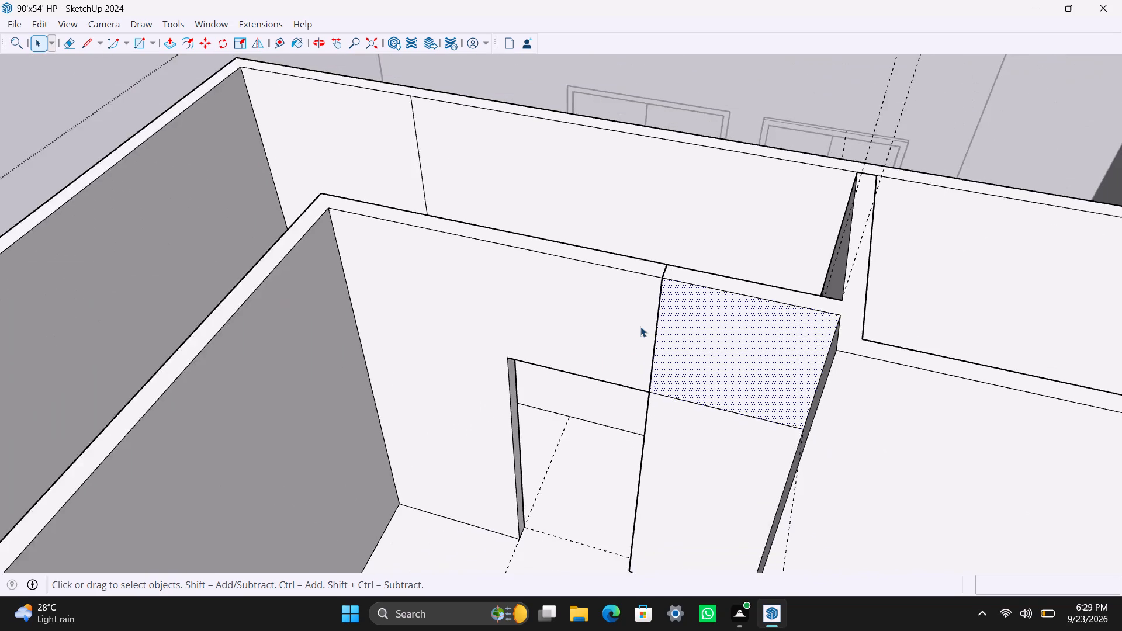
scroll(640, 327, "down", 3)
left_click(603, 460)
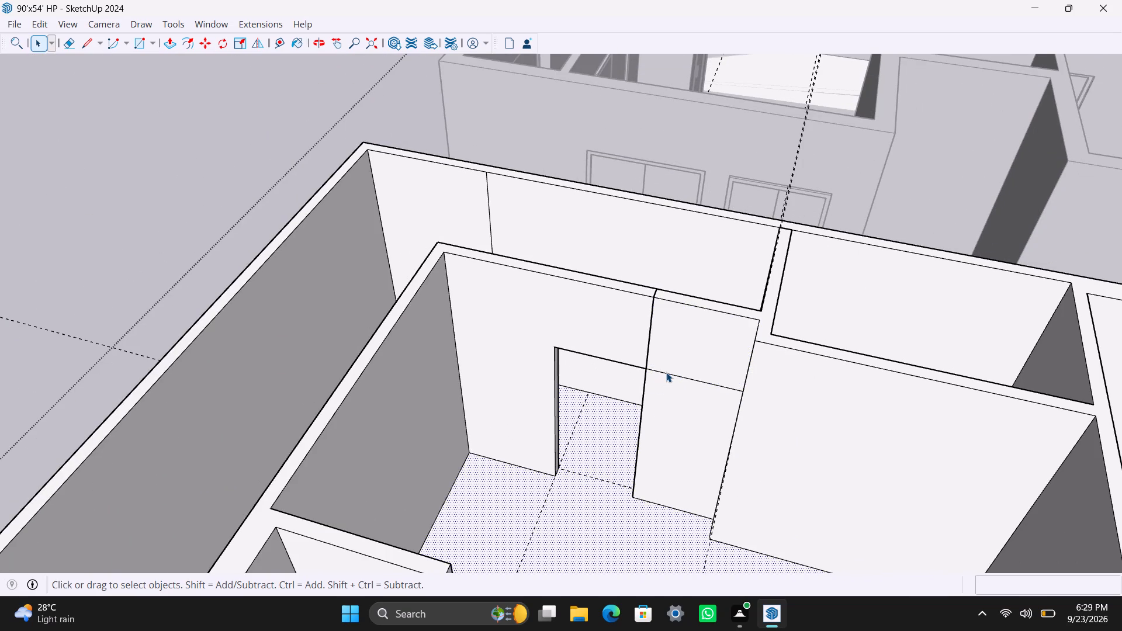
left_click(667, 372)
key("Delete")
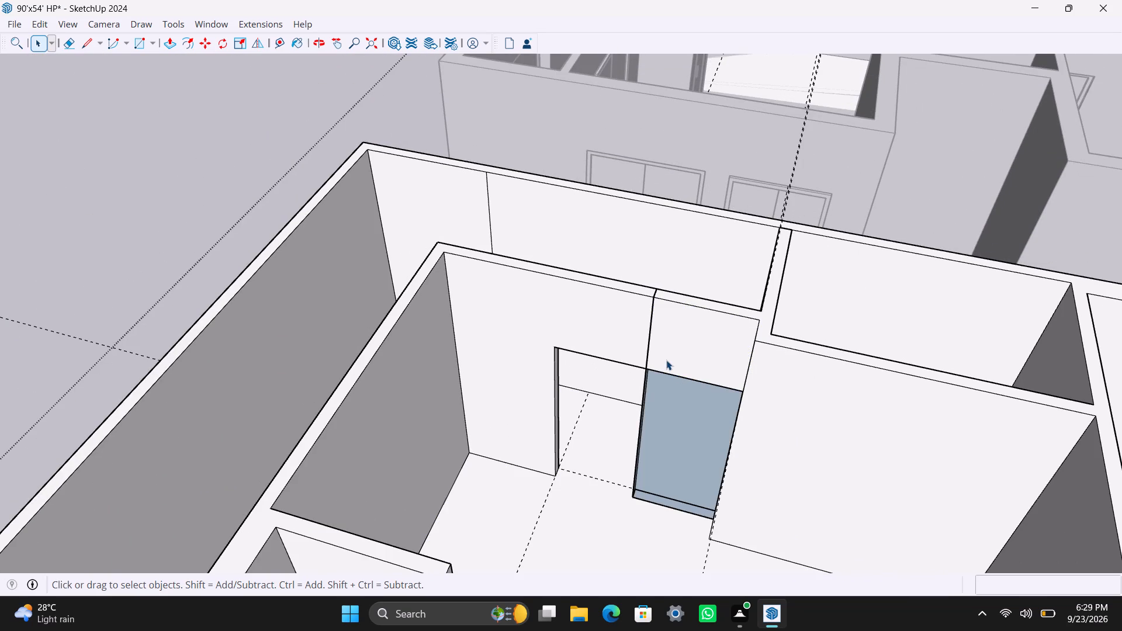
Undo the recent edits back to before the 3' short wall beside the doorway was pulled out.
key("ctrl+z")
key("ctrl+z")
key("ctrl+z")
key("ctrl+z")
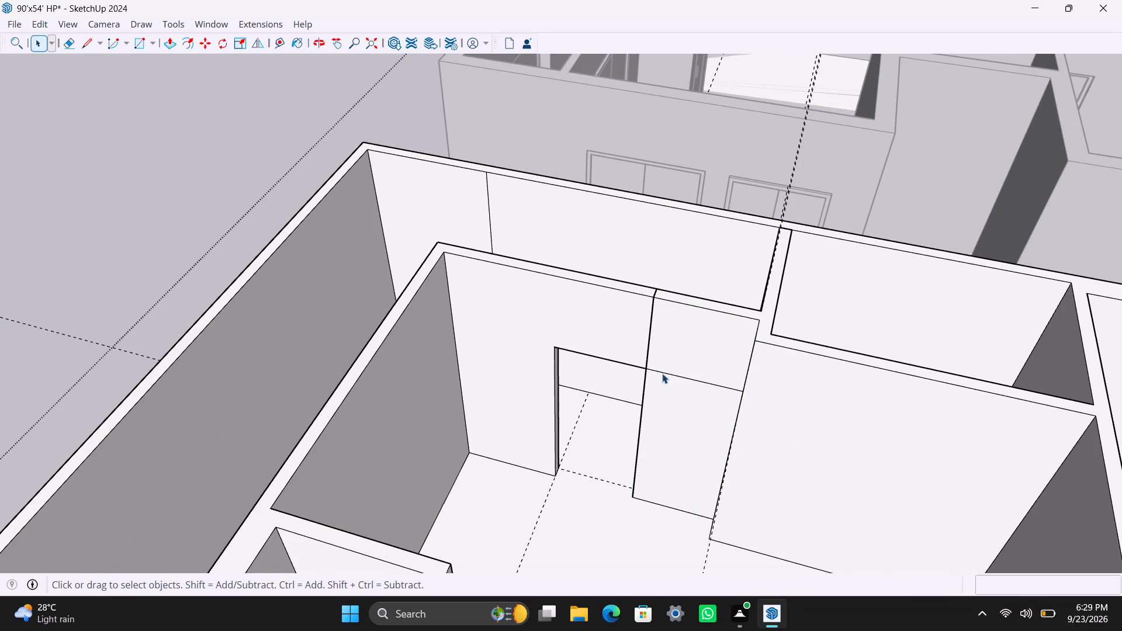
key("ctrl+z")
key("ctrl+z")
key("ctrl+z")
key("ctrl+z")
key("ctrl+z")
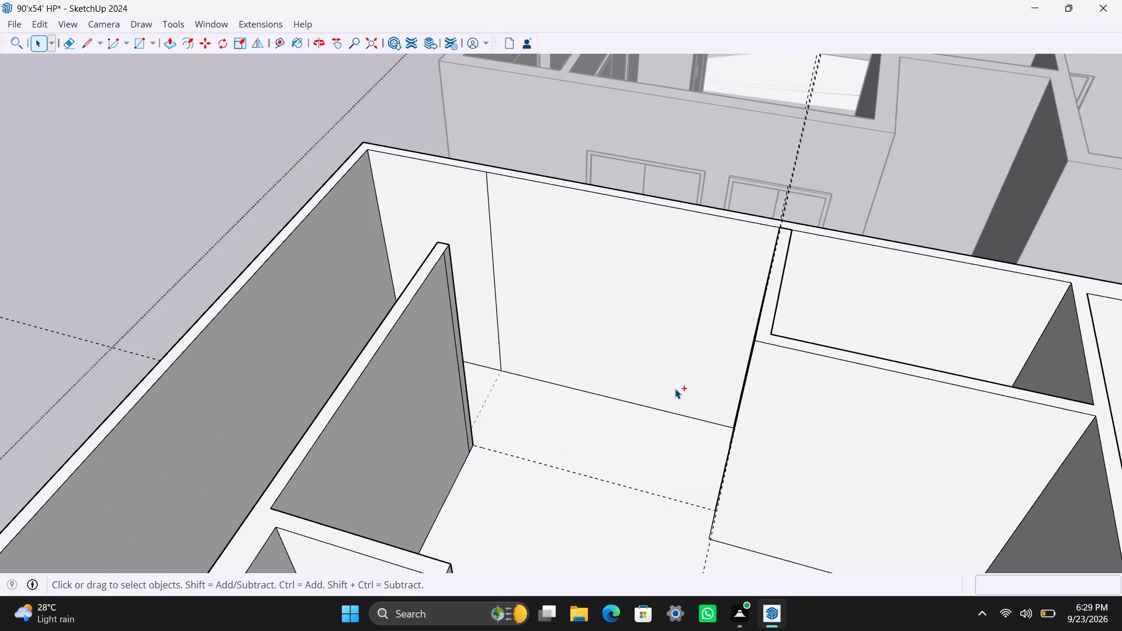
Weld the upper and lower segments of the narrow strip's inner vertical line beside the lintelled doorway into one edge.
middle_click_drag(646, 425, 906, 512)
scroll(874, 374, "up", 6)
middle_click_drag(806, 399, 905, 404)
scroll(850, 351, "down", 3)
middle_click_drag(823, 361, 768, 397)
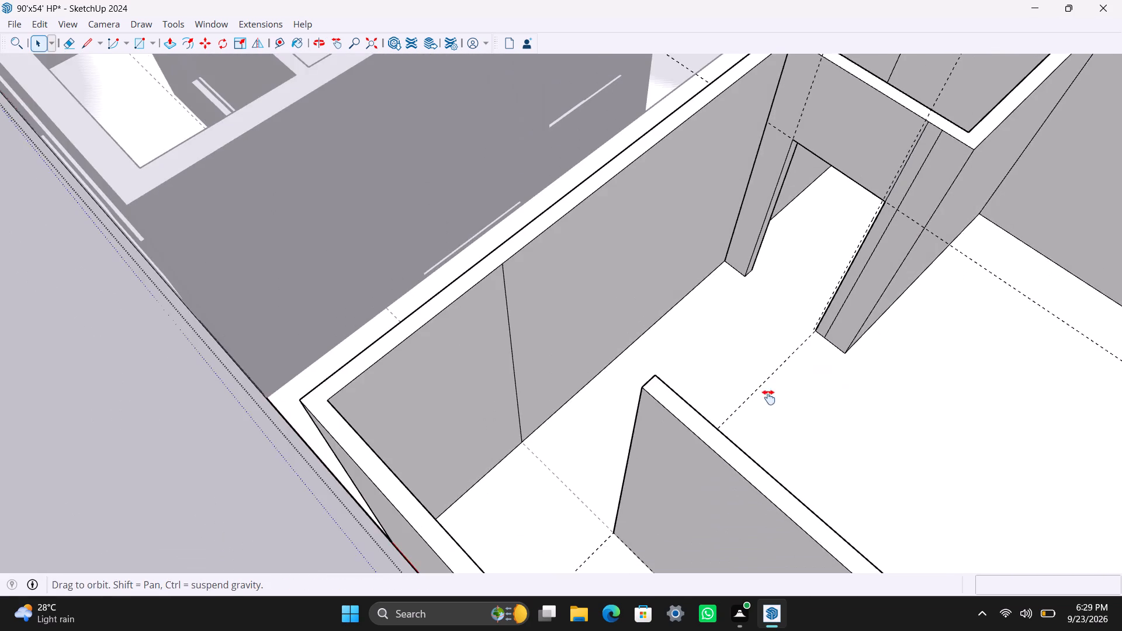
middle_click_drag(768, 397, 726, 432)
scroll(808, 337, "up", 2)
left_click(812, 274)
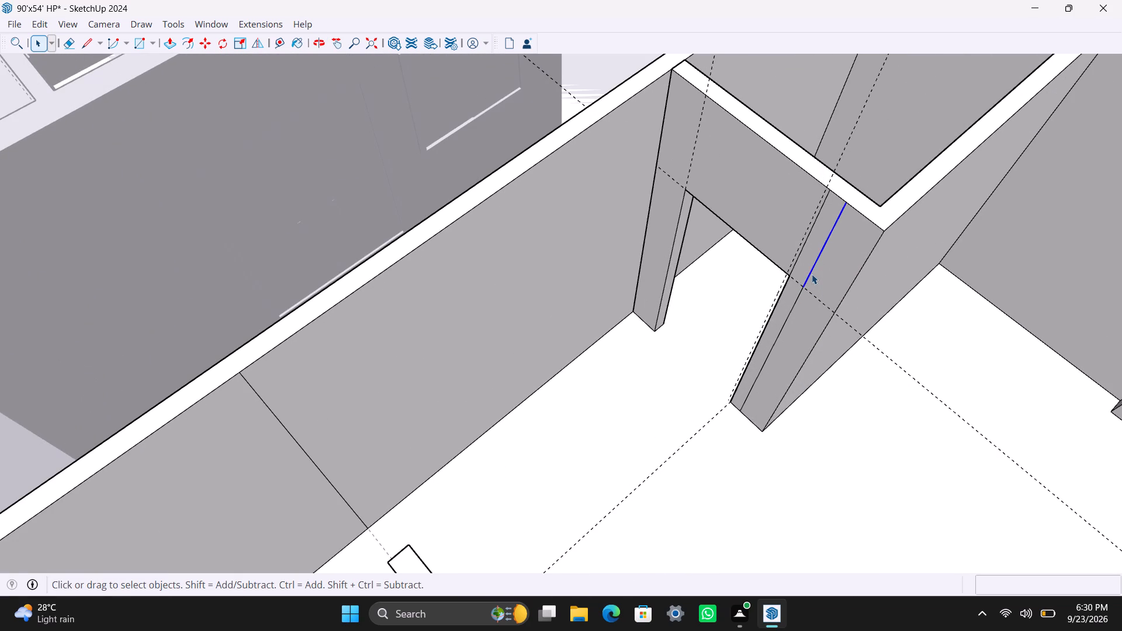
left_click(794, 311, "shift")
right_click(793, 311, "shift")
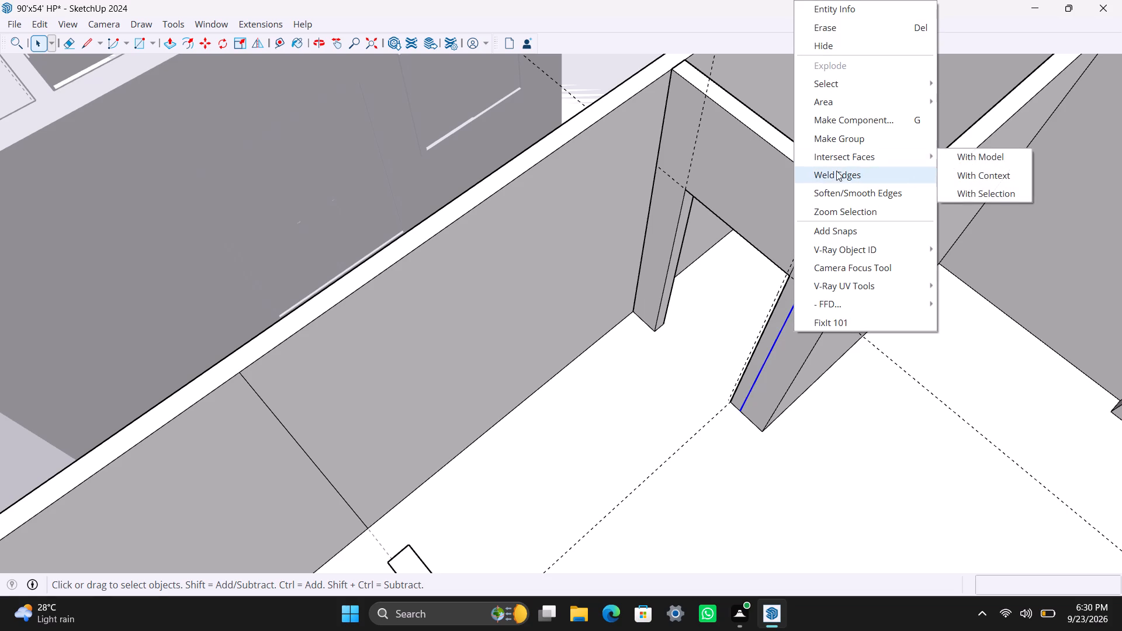
left_click(836, 172)
Weld the two segments of the strip's other vertical edge, along the door opening, into one edge.
scroll(811, 292, "up", 2)
left_click(790, 263)
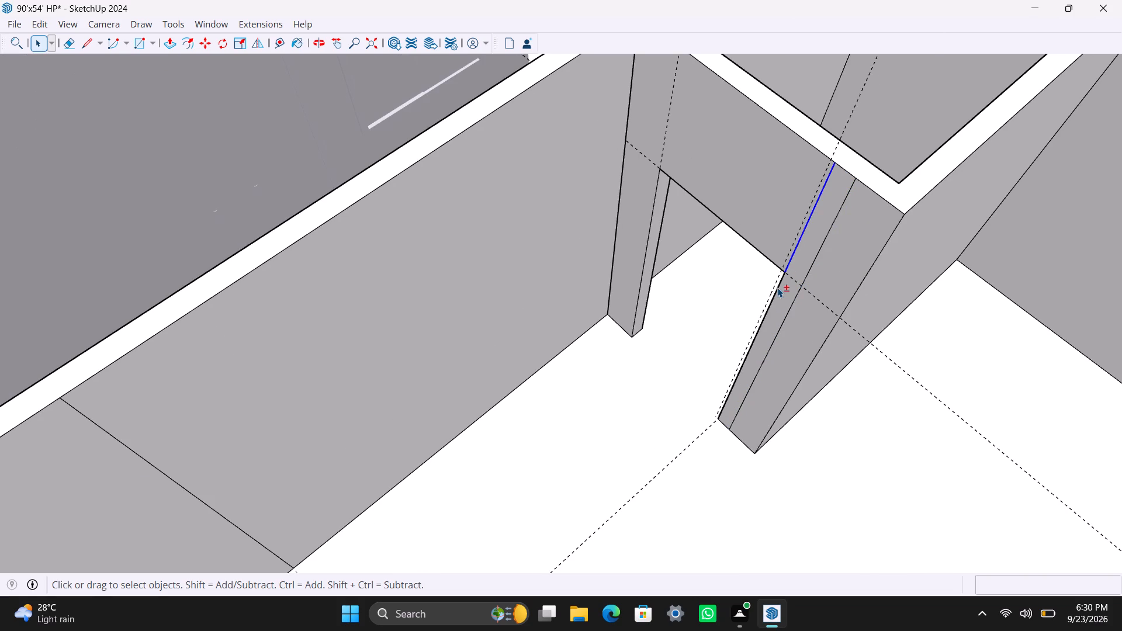
left_click(777, 287, "shift")
right_click(777, 287, "shift")
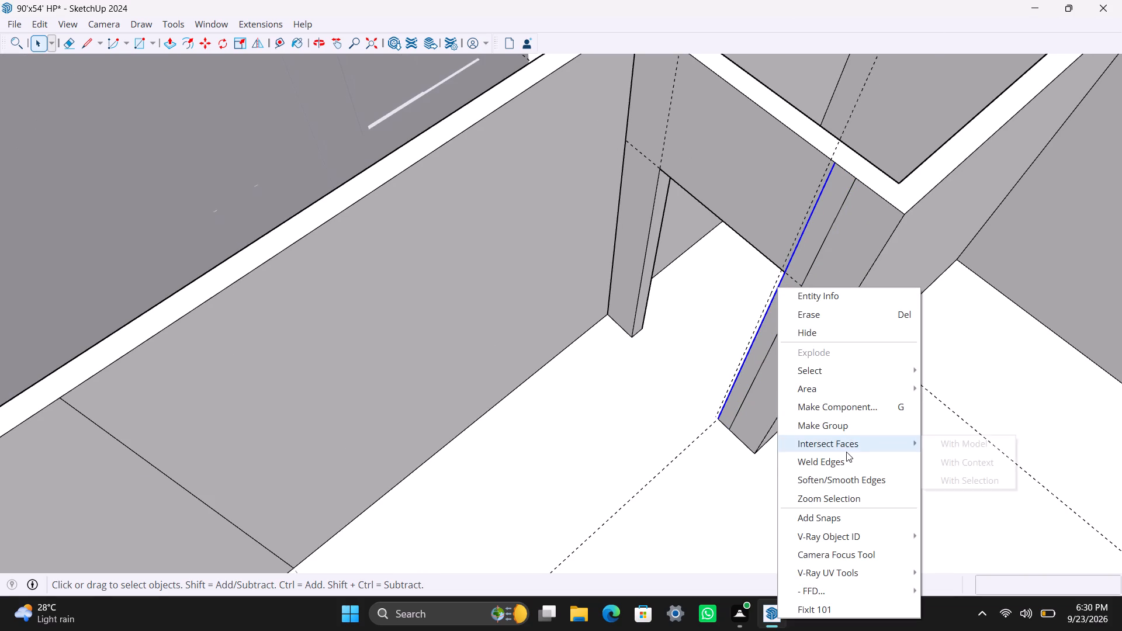
left_click(847, 456)
Pull the narrow full-height strip beside the doorway 3' outwards to form a short wall.
left_click(816, 245)
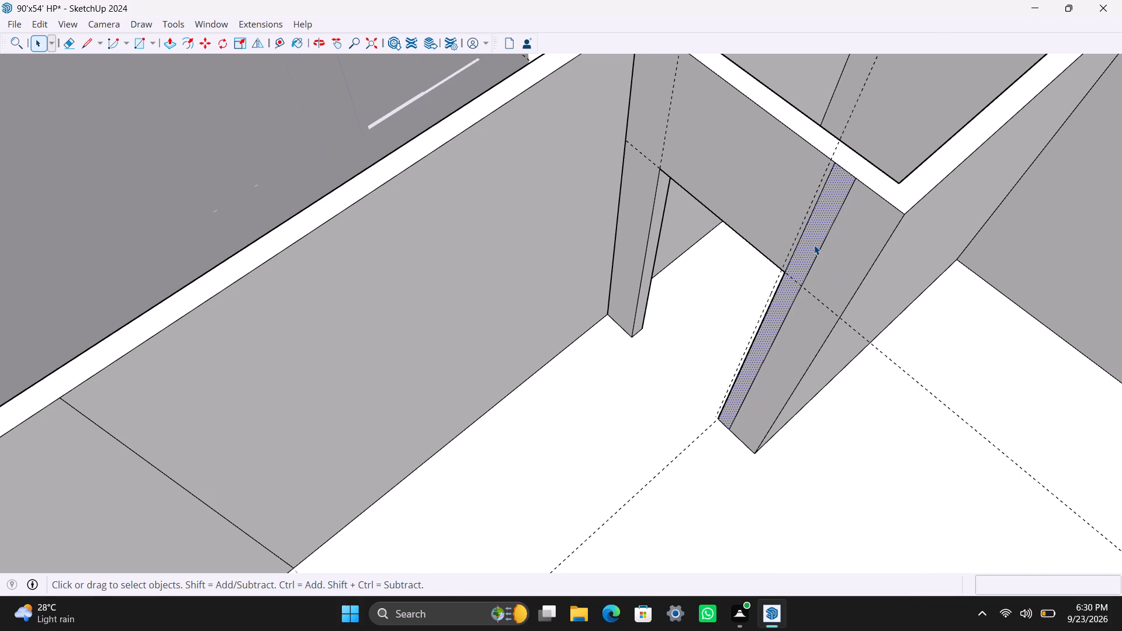
key("p")
left_click_drag(814, 244, 749, 322)
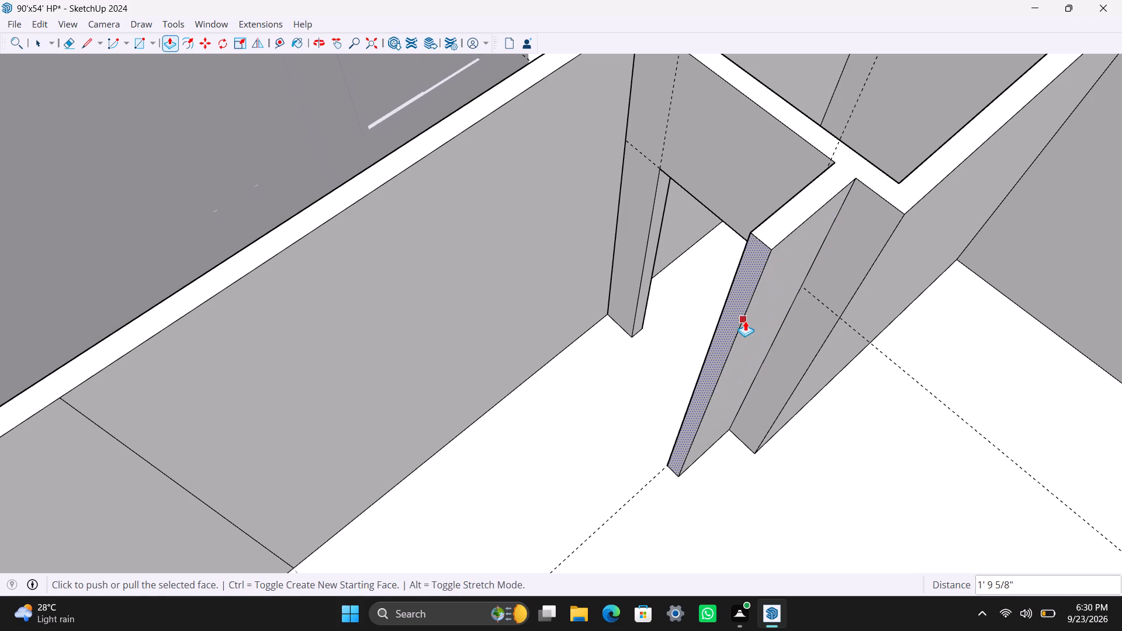
type("3'")
key("Return")
key("space")
Pull the narrow side face at the opposite partition's end about 1' 9 1/4" towards the short wall.
scroll(743, 320, "down", 10)
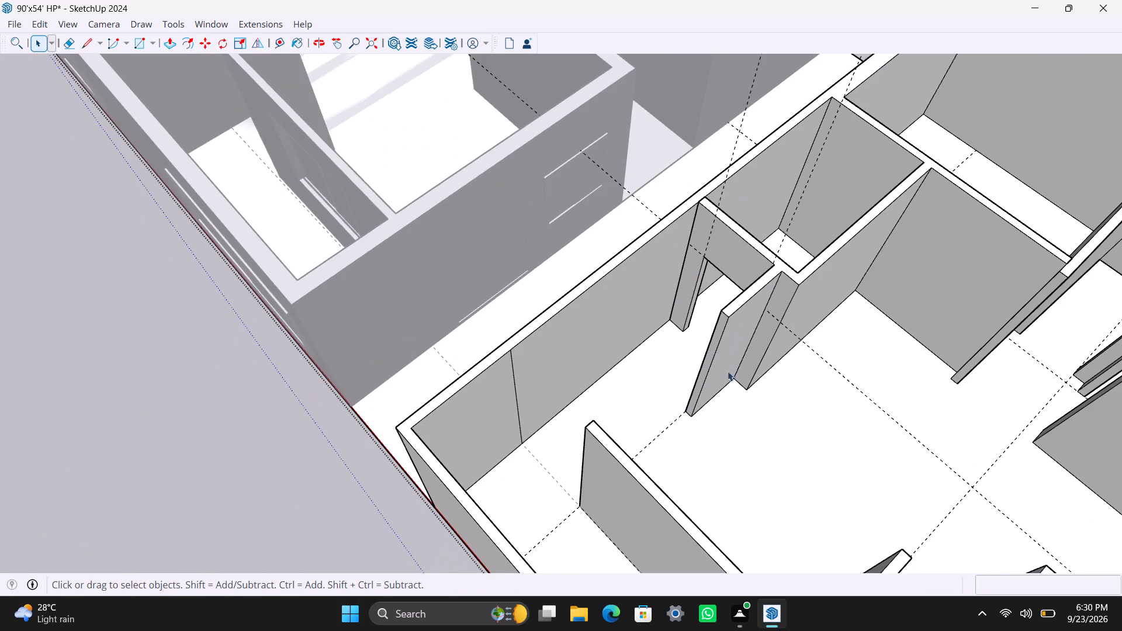
middle_click_drag(749, 407, 278, 410)
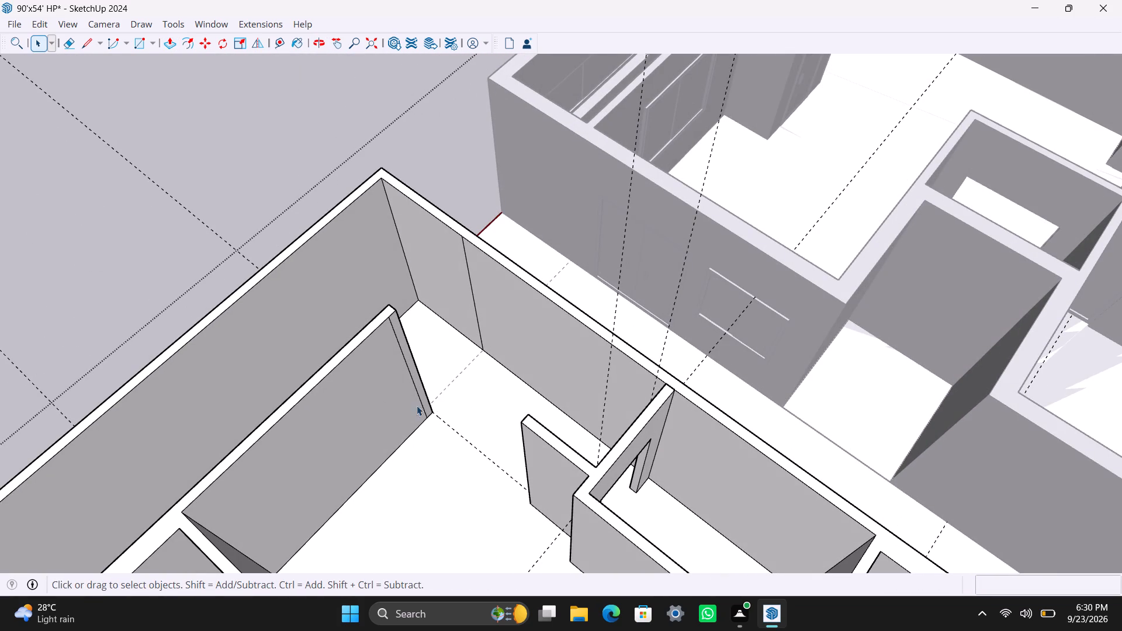
scroll(421, 391, "up", 6)
left_click(421, 390)
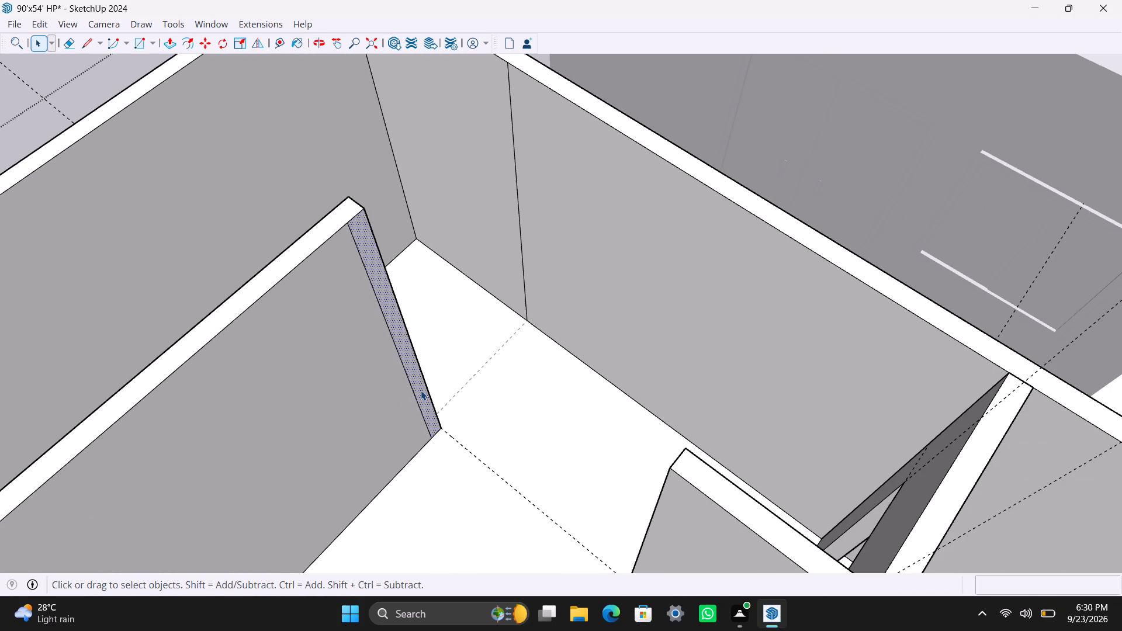
key("p")
left_click_drag(421, 390, 466, 447)
key("space")
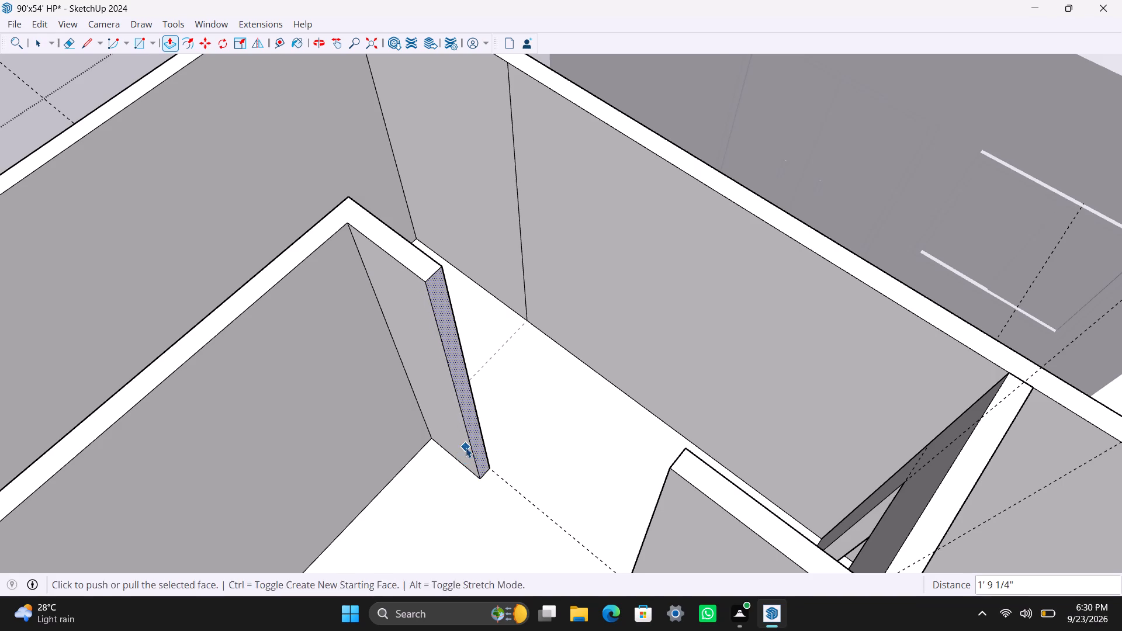
Examine the partition walls, the gap beside the new short wall and the surrounding room layout from several angles.
scroll(480, 457, "down", 4)
middle_click_drag(470, 463, 642, 469)
scroll(631, 471, "down", 2)
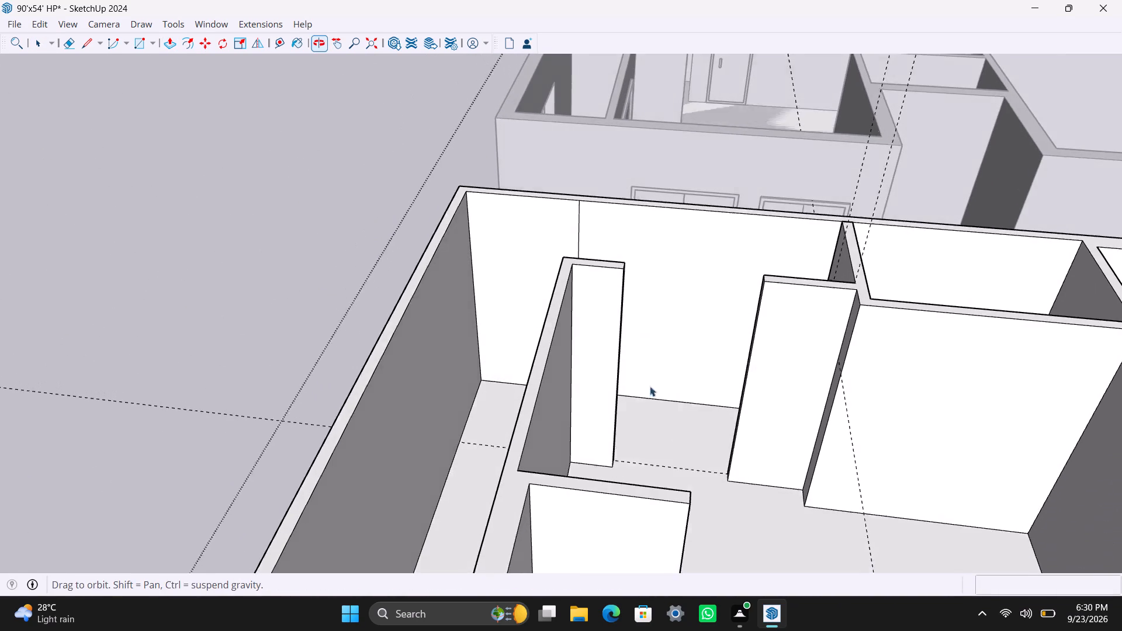
middle_click_drag(677, 435, 679, 510)
scroll(676, 516, "up", 2)
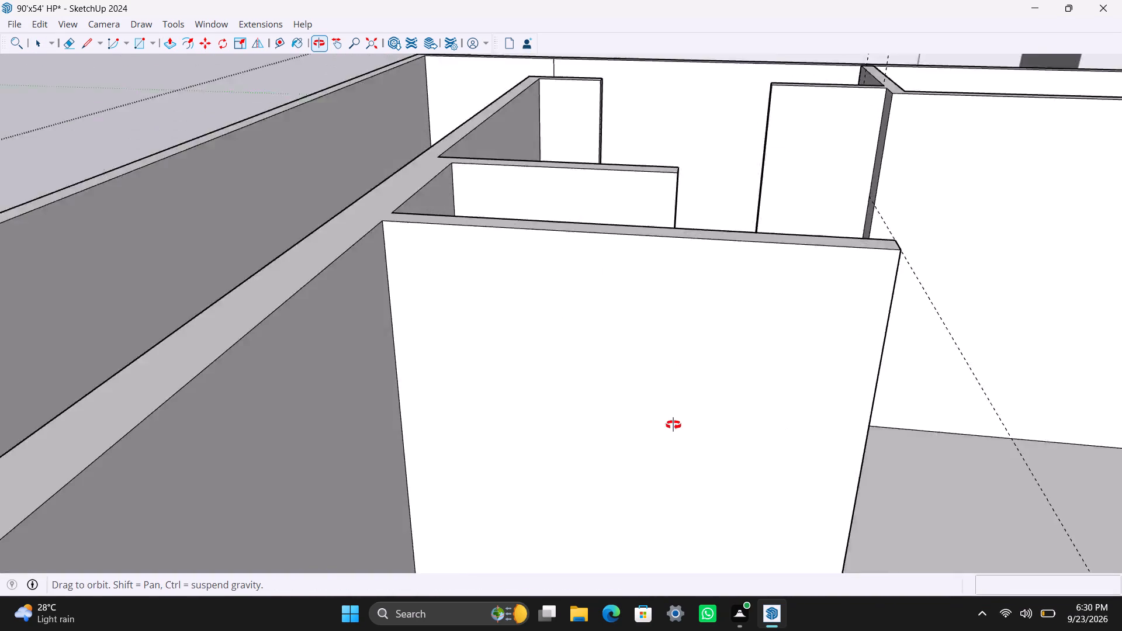
scroll(682, 342, "up", 3)
middle_click_drag(678, 365, 662, 597)
scroll(726, 284, "down", 3)
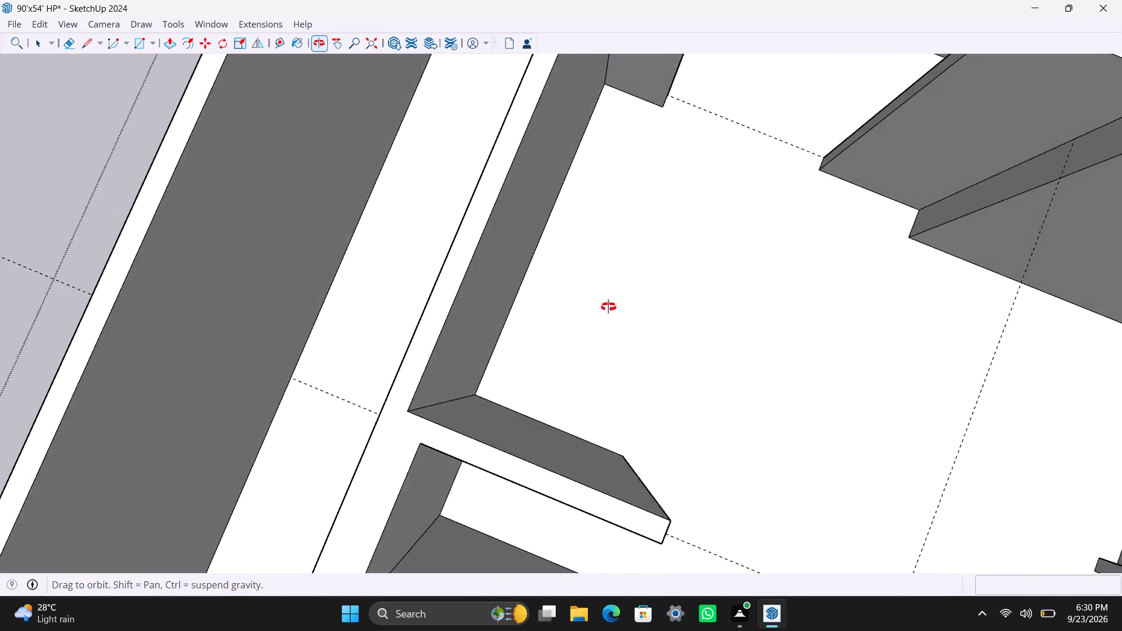
scroll(643, 101, "down", 5)
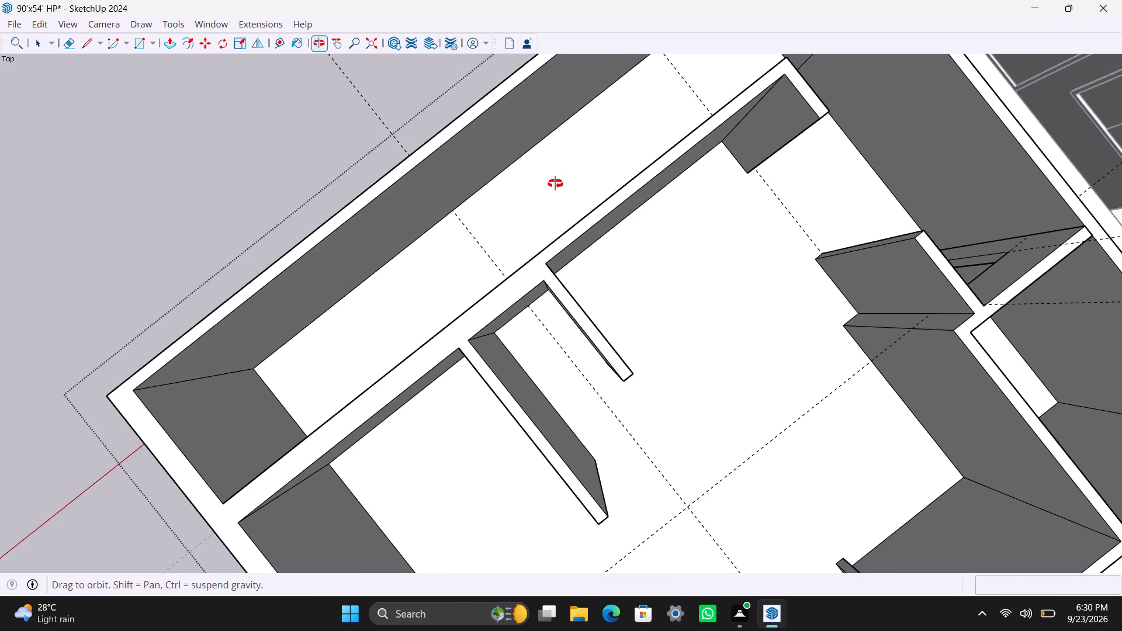
scroll(597, 220, "down", 7)
right_click_drag(557, 244, 549, 228)
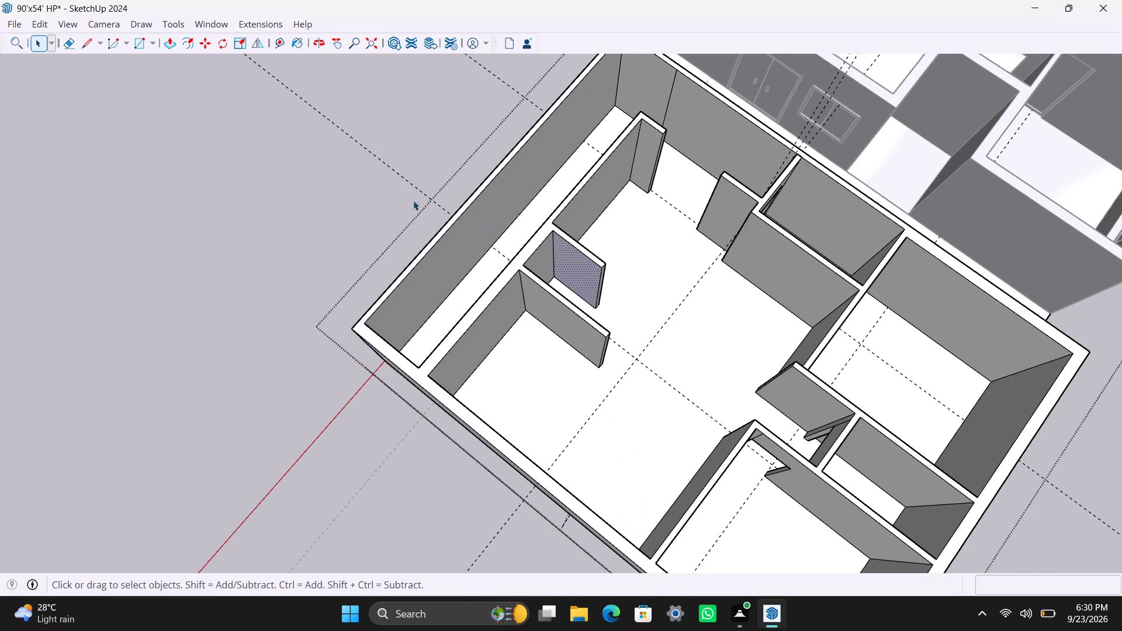
left_click(413, 200)
middle_click_drag(390, 233, 748, 290)
scroll(524, 120, "up", 6)
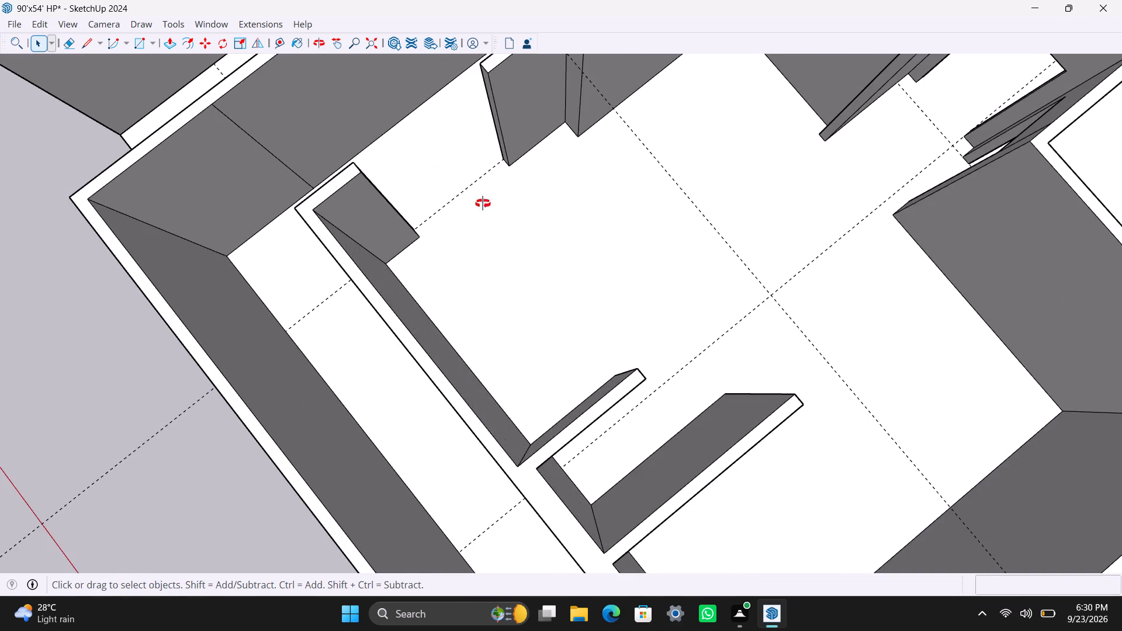
Place a guide line across the gap, 3' from the base edge of the short wall's end face.
scroll(569, 260, "up", 5)
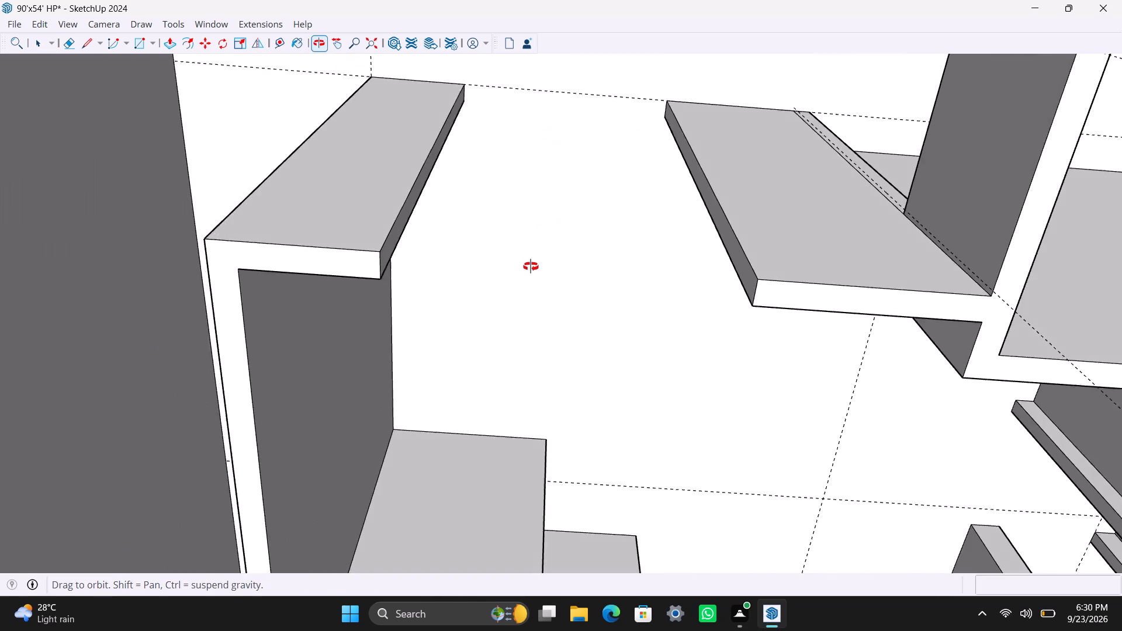
scroll(511, 234, "down", 13)
middle_click_drag(513, 299, 514, 299)
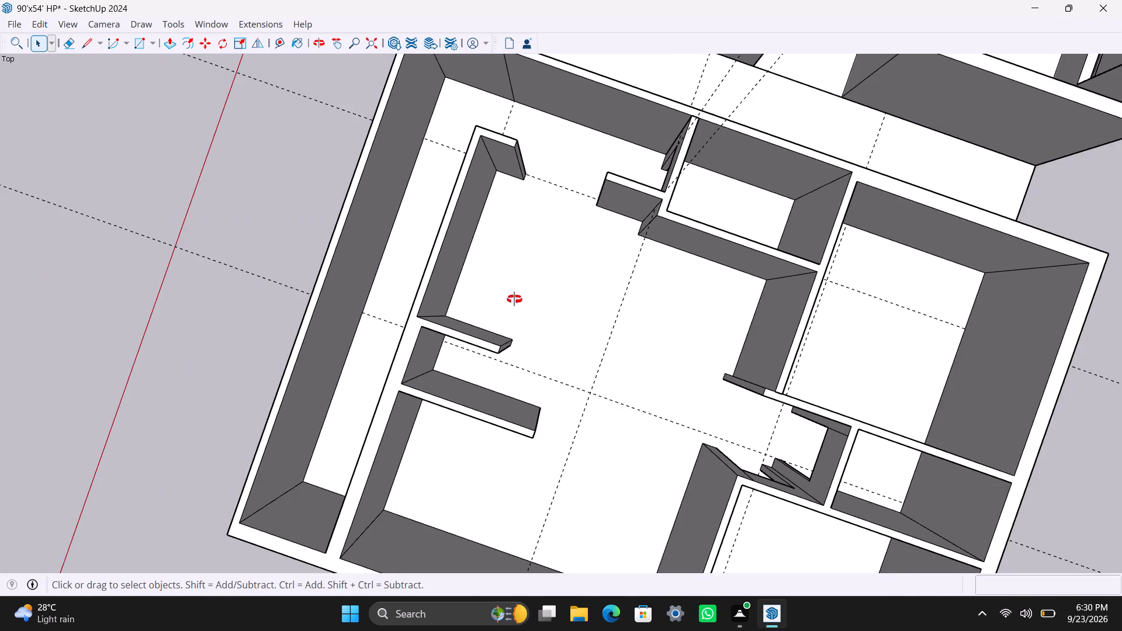
middle_click_drag(514, 299, 1052, 192)
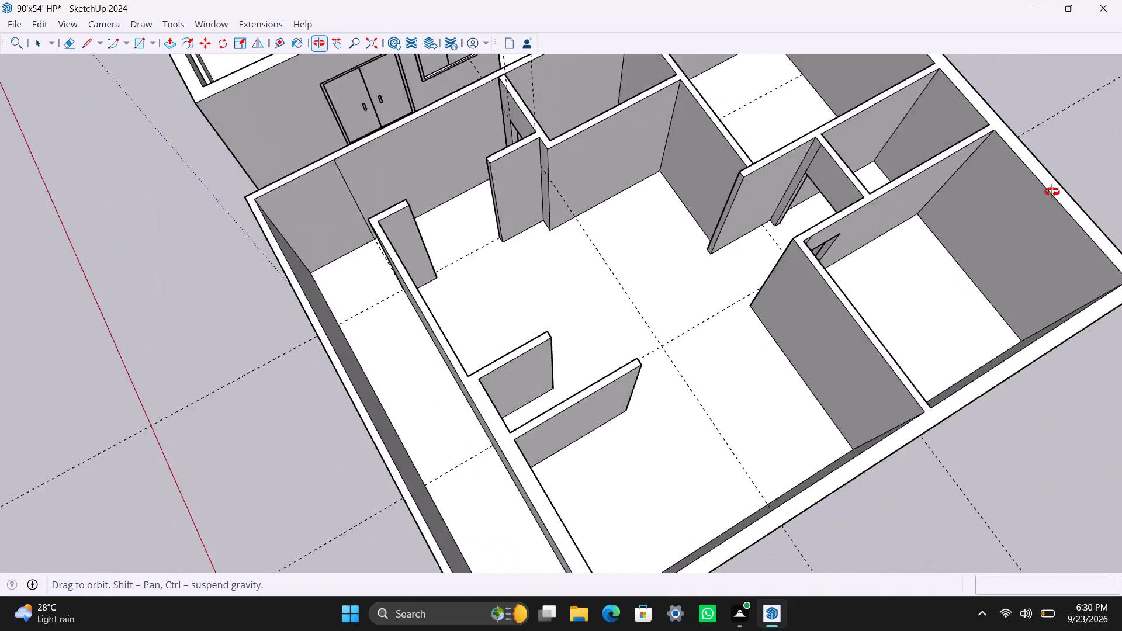
middle_click_drag(1052, 192, 1112, 193)
scroll(461, 299, "up", 10)
middle_click_drag(451, 314, 414, 324)
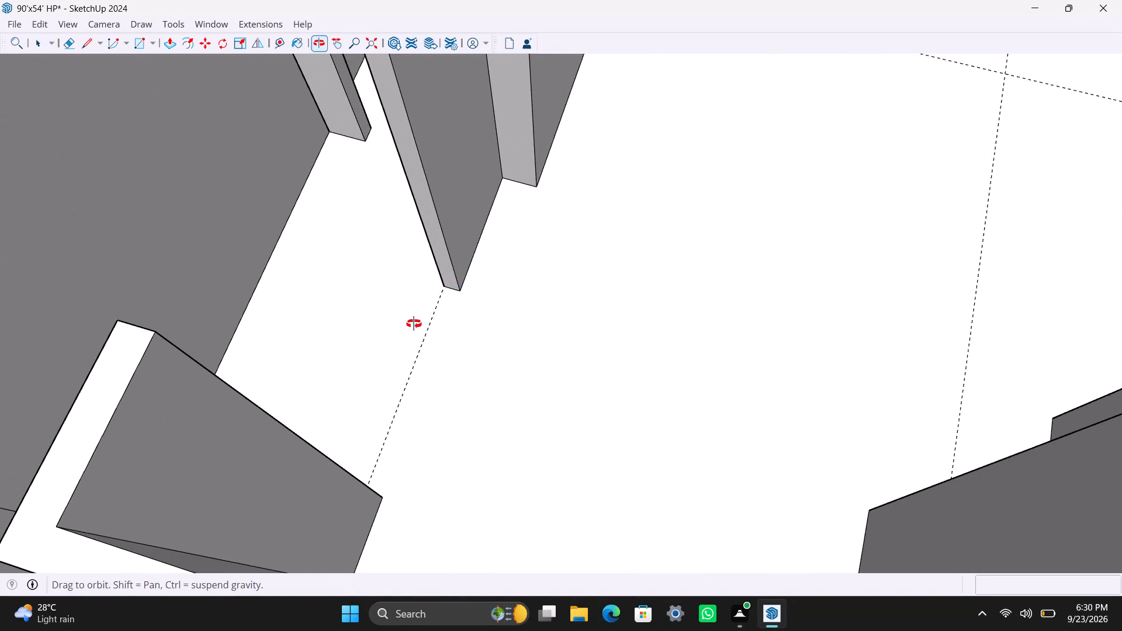
middle_click_drag(414, 324, 412, 324)
key("t")
scroll(444, 291, "up", 6)
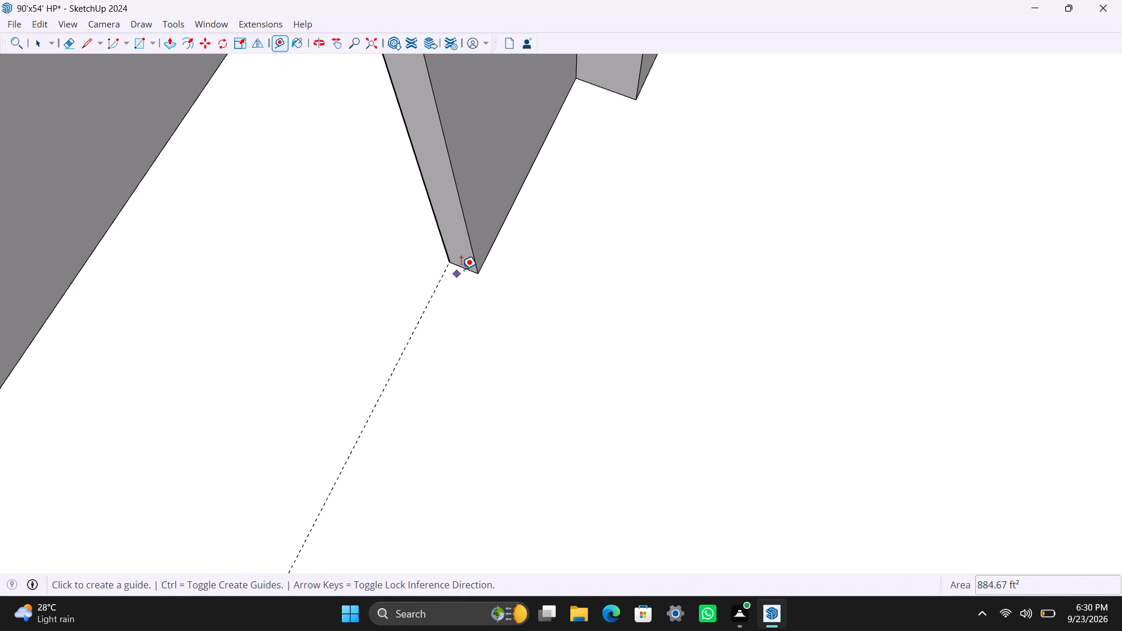
left_click(462, 268)
type("3'")
key("Return")
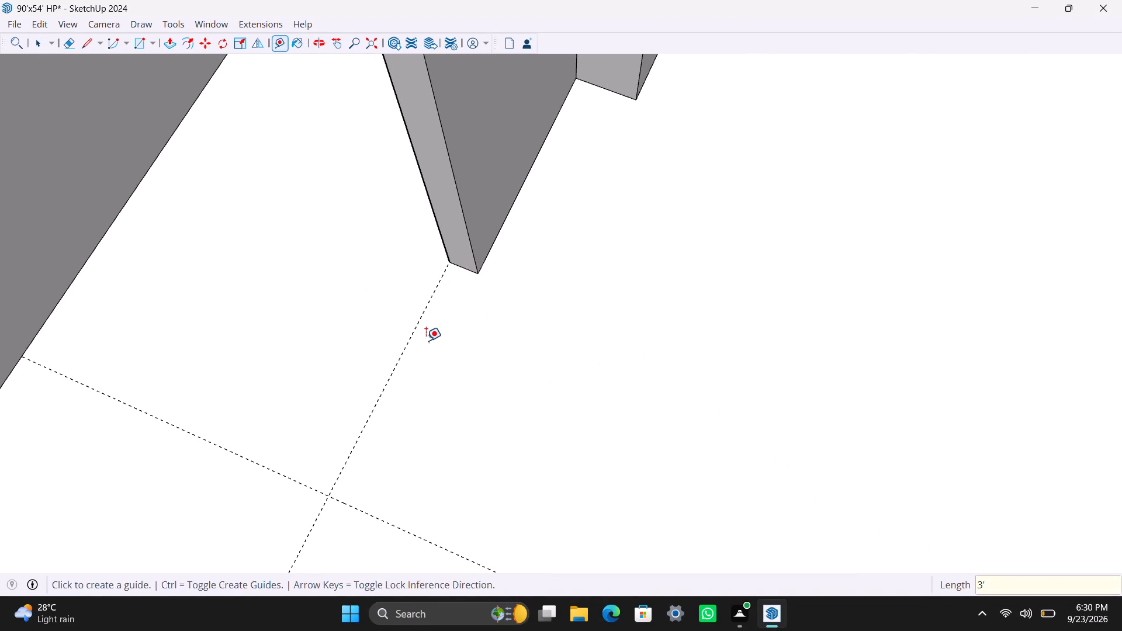
key("space")
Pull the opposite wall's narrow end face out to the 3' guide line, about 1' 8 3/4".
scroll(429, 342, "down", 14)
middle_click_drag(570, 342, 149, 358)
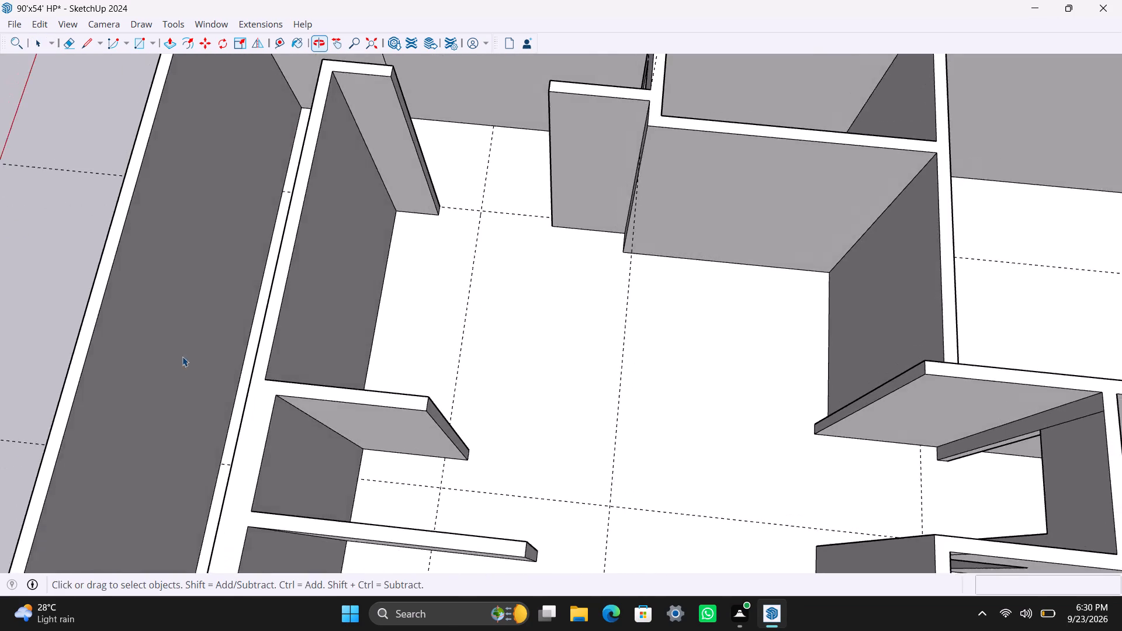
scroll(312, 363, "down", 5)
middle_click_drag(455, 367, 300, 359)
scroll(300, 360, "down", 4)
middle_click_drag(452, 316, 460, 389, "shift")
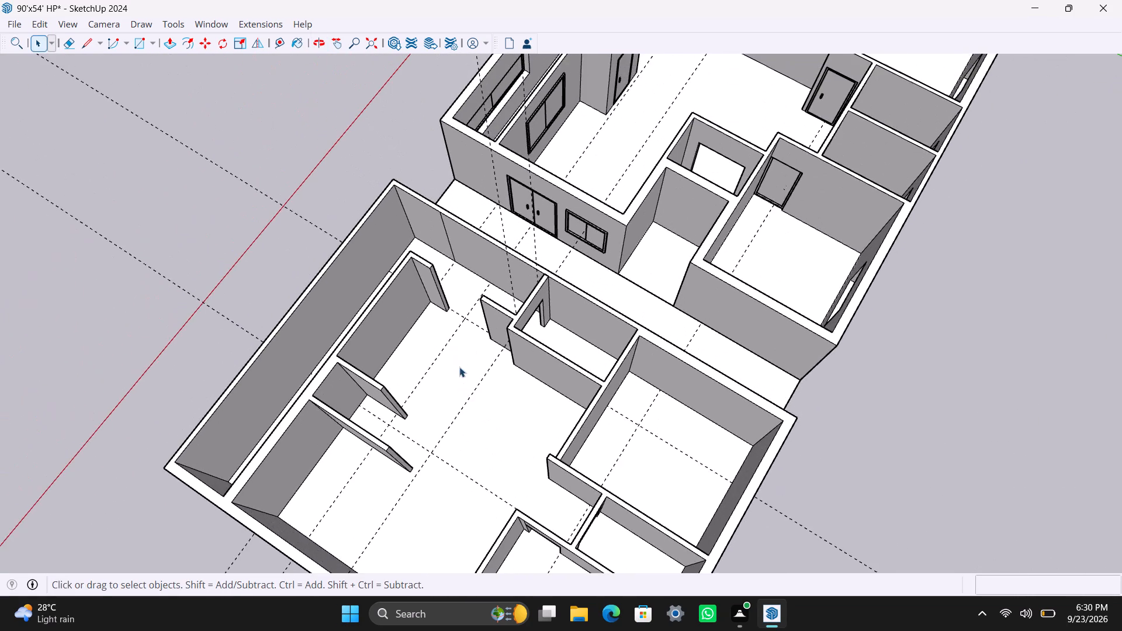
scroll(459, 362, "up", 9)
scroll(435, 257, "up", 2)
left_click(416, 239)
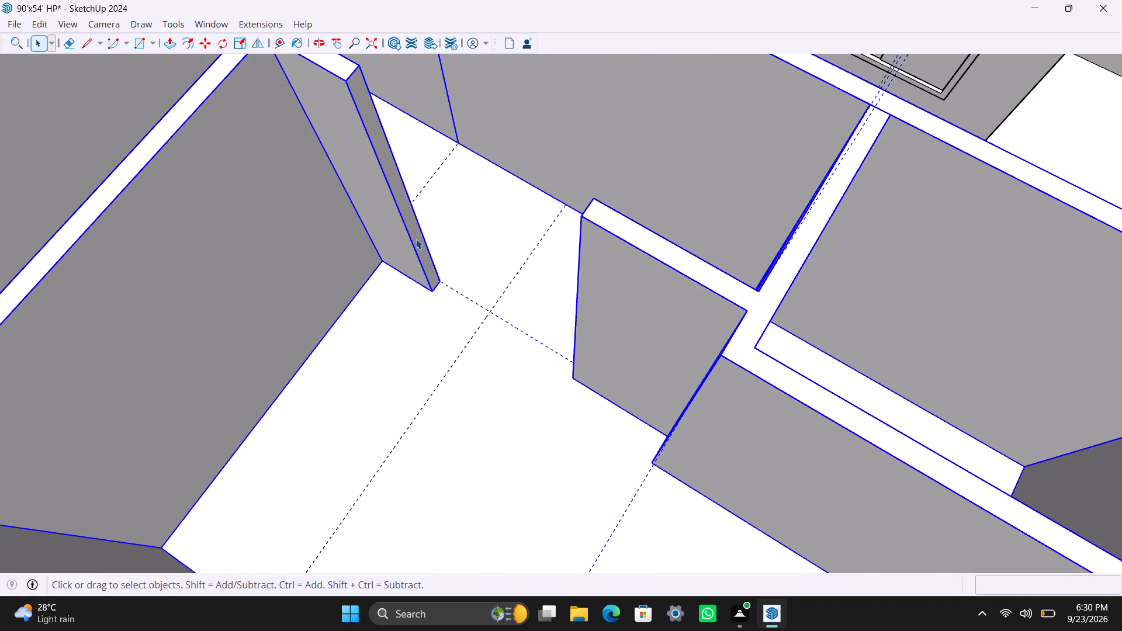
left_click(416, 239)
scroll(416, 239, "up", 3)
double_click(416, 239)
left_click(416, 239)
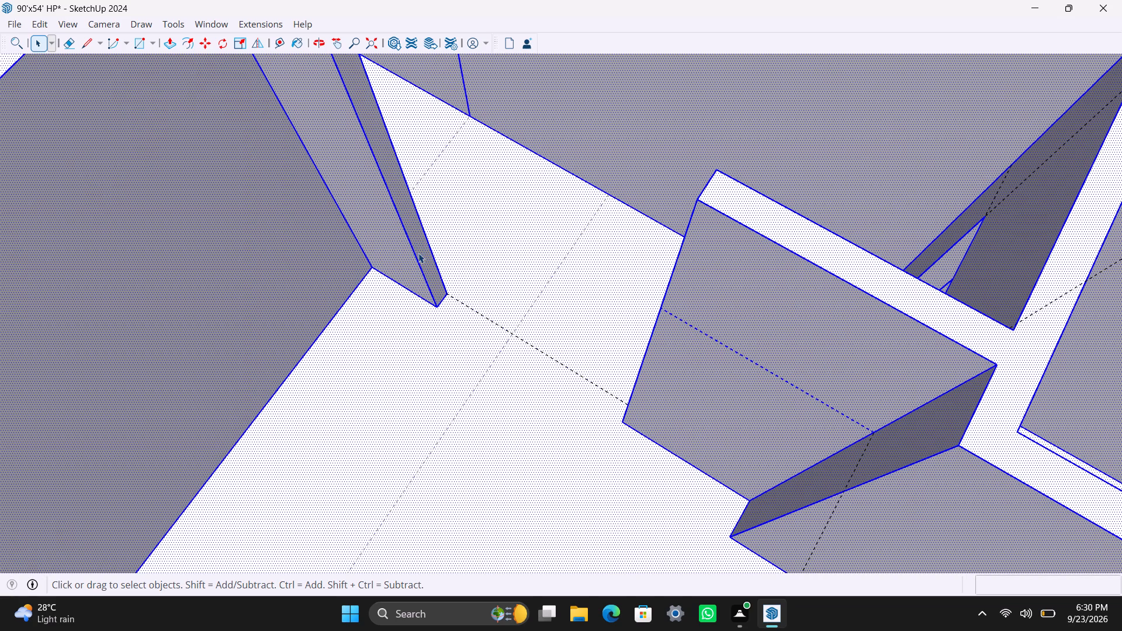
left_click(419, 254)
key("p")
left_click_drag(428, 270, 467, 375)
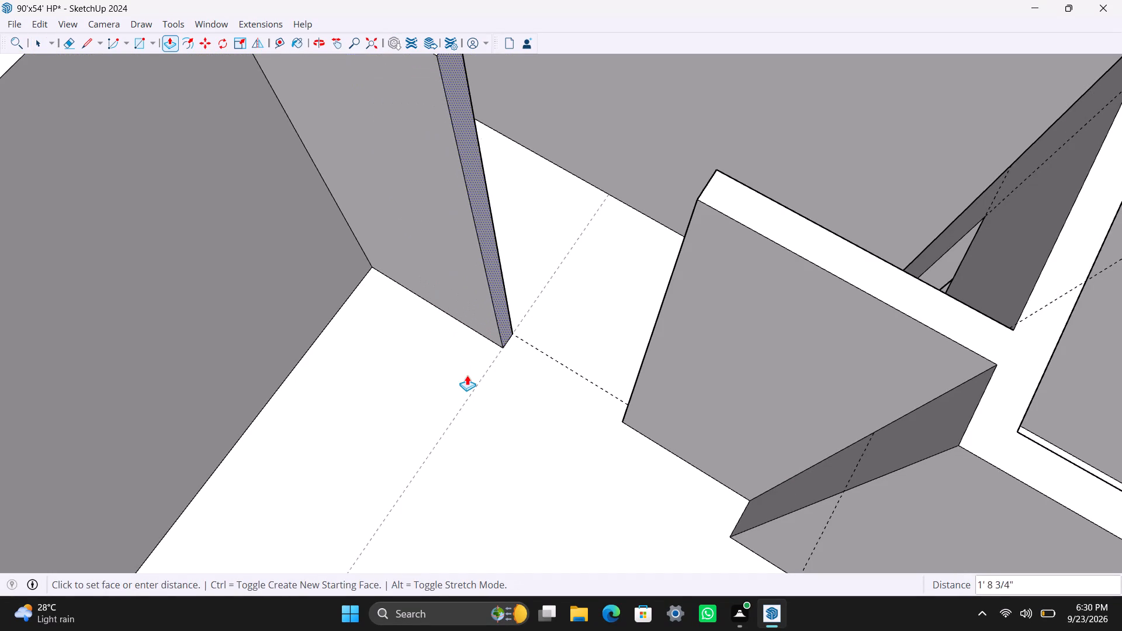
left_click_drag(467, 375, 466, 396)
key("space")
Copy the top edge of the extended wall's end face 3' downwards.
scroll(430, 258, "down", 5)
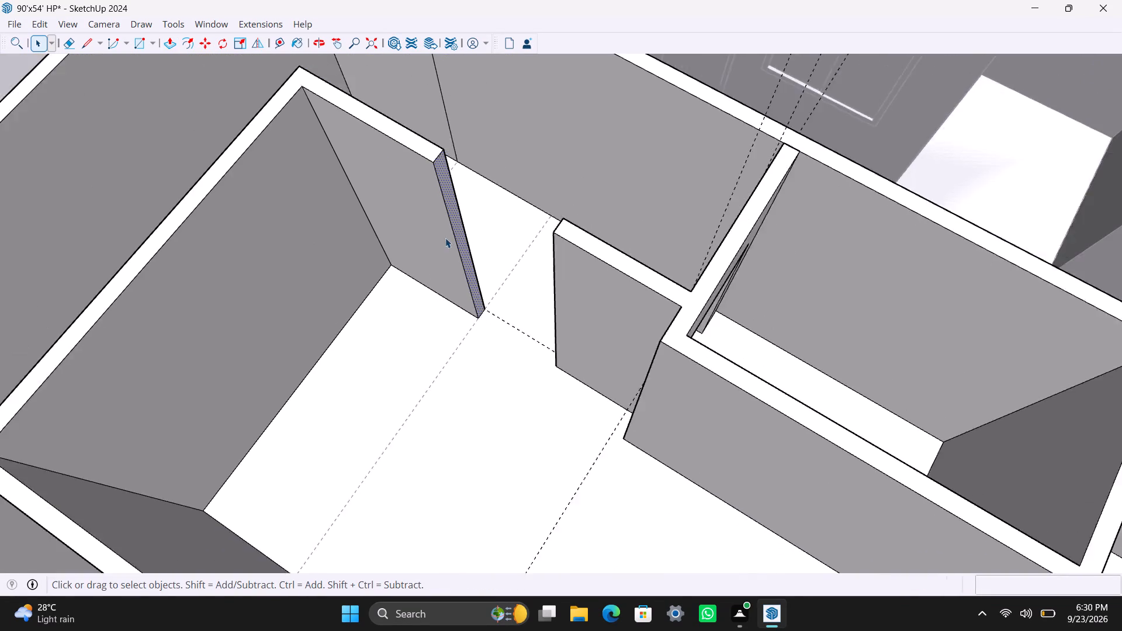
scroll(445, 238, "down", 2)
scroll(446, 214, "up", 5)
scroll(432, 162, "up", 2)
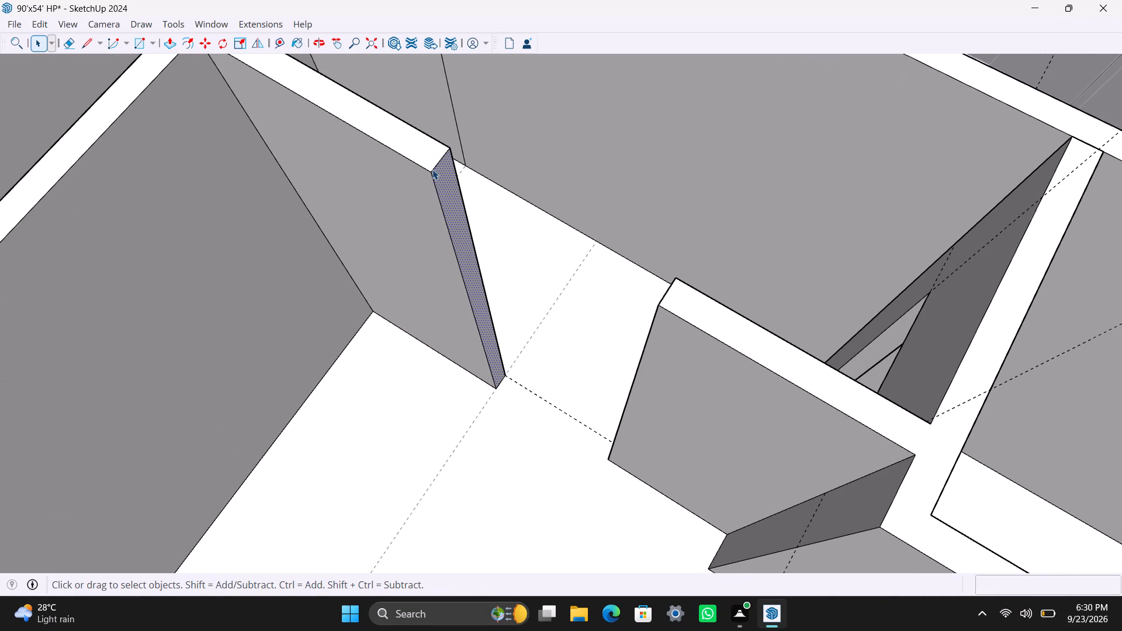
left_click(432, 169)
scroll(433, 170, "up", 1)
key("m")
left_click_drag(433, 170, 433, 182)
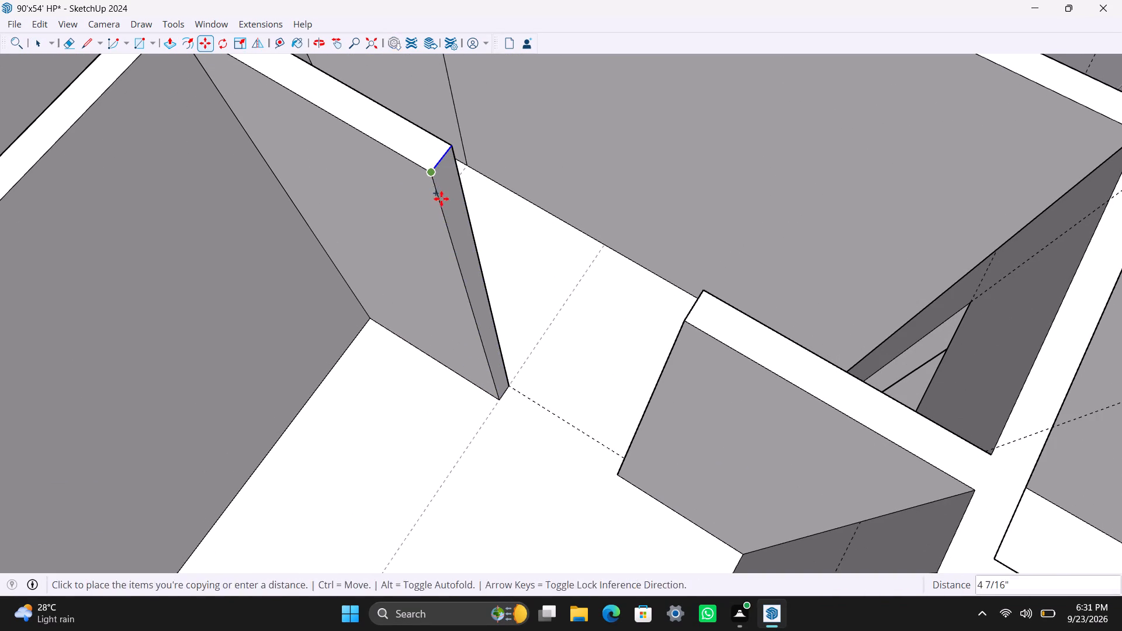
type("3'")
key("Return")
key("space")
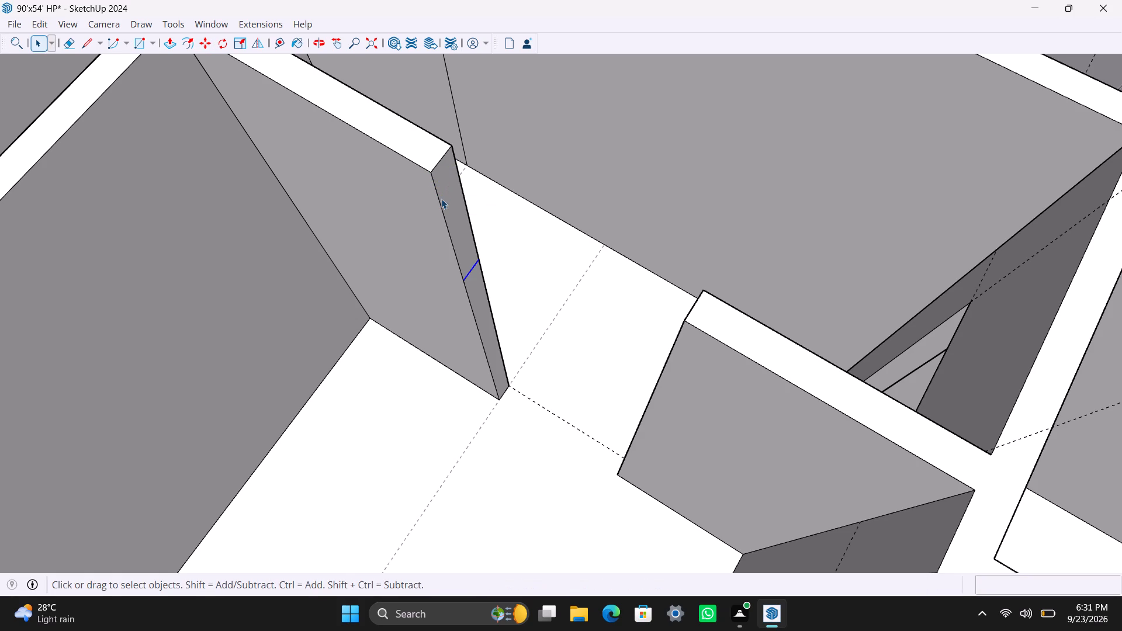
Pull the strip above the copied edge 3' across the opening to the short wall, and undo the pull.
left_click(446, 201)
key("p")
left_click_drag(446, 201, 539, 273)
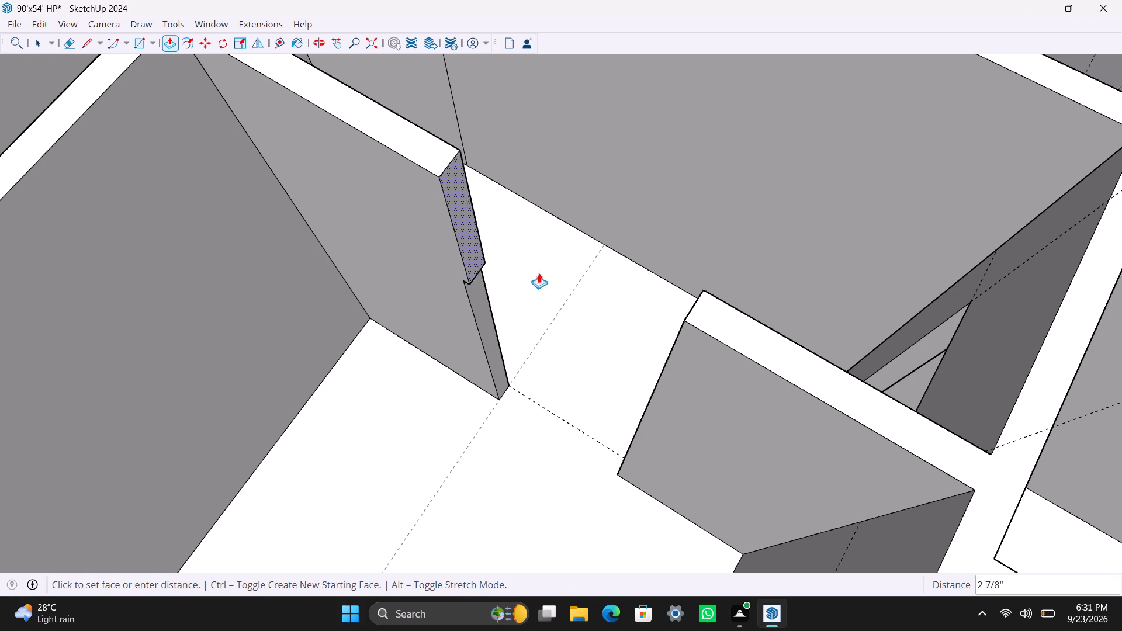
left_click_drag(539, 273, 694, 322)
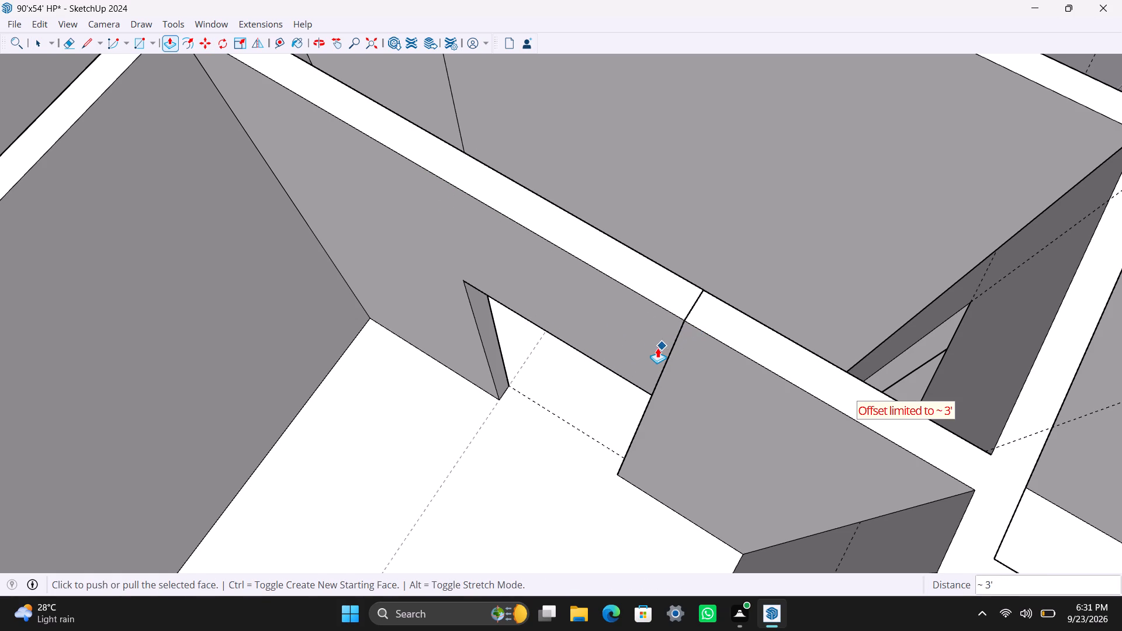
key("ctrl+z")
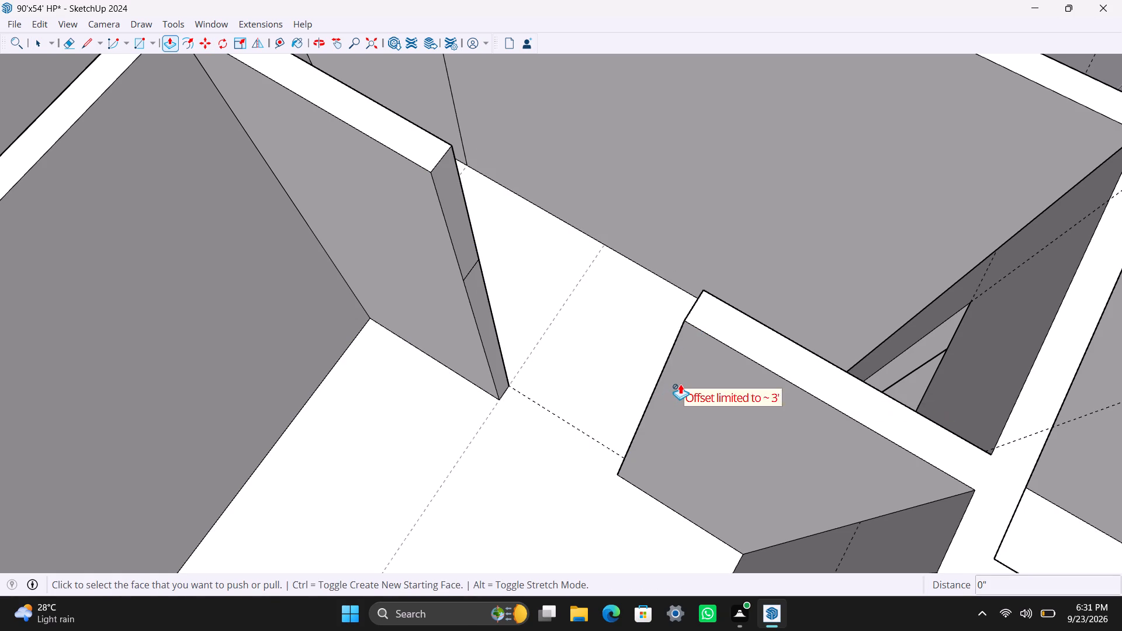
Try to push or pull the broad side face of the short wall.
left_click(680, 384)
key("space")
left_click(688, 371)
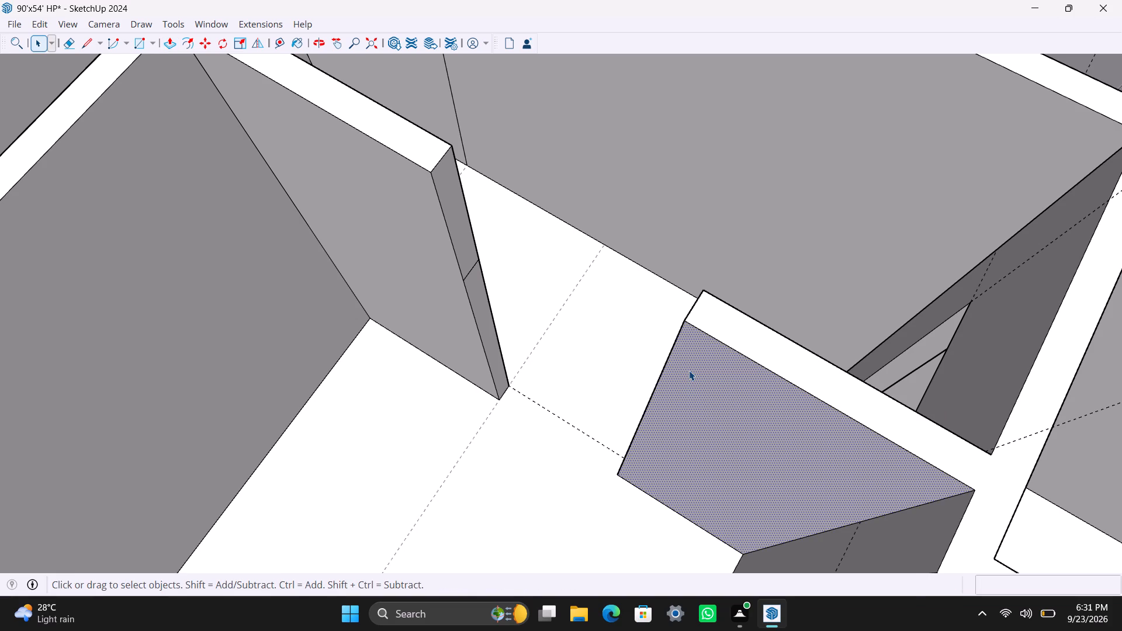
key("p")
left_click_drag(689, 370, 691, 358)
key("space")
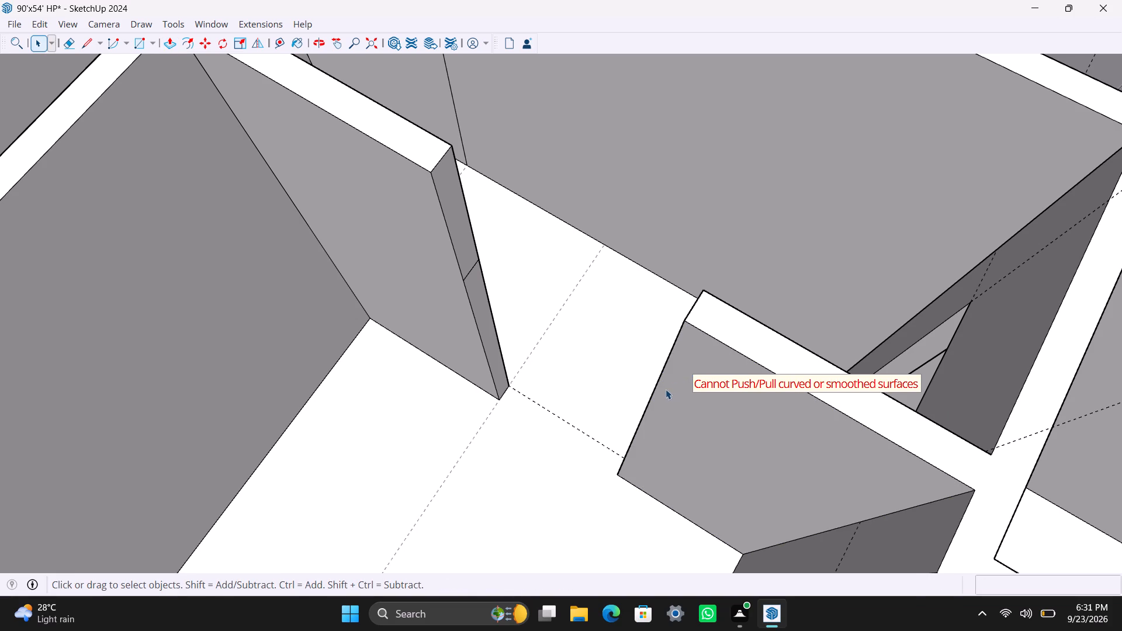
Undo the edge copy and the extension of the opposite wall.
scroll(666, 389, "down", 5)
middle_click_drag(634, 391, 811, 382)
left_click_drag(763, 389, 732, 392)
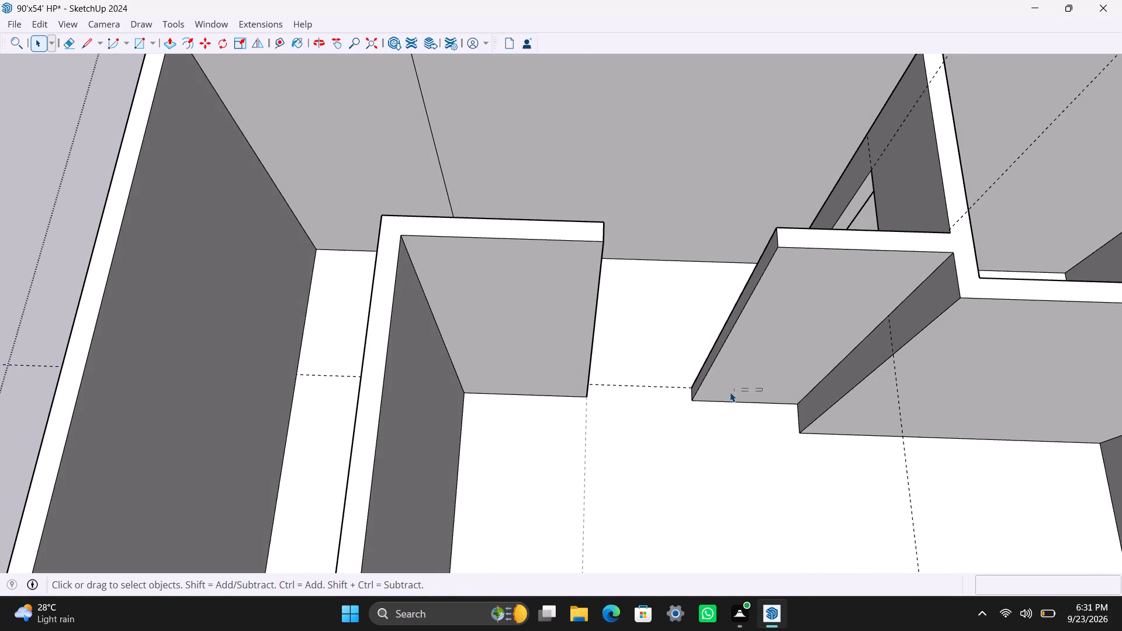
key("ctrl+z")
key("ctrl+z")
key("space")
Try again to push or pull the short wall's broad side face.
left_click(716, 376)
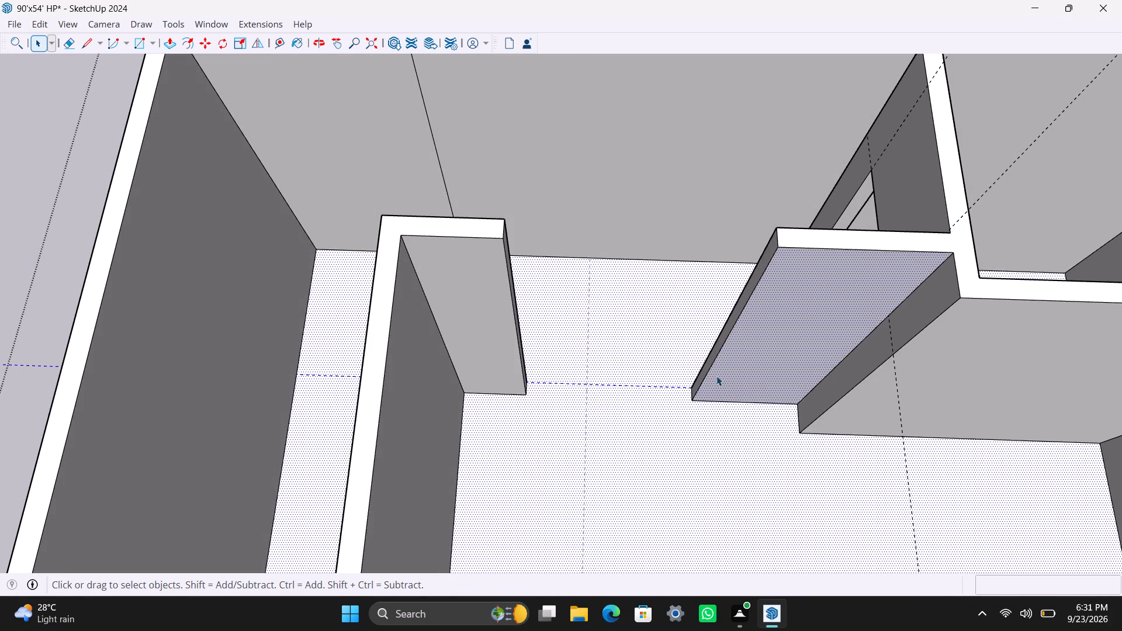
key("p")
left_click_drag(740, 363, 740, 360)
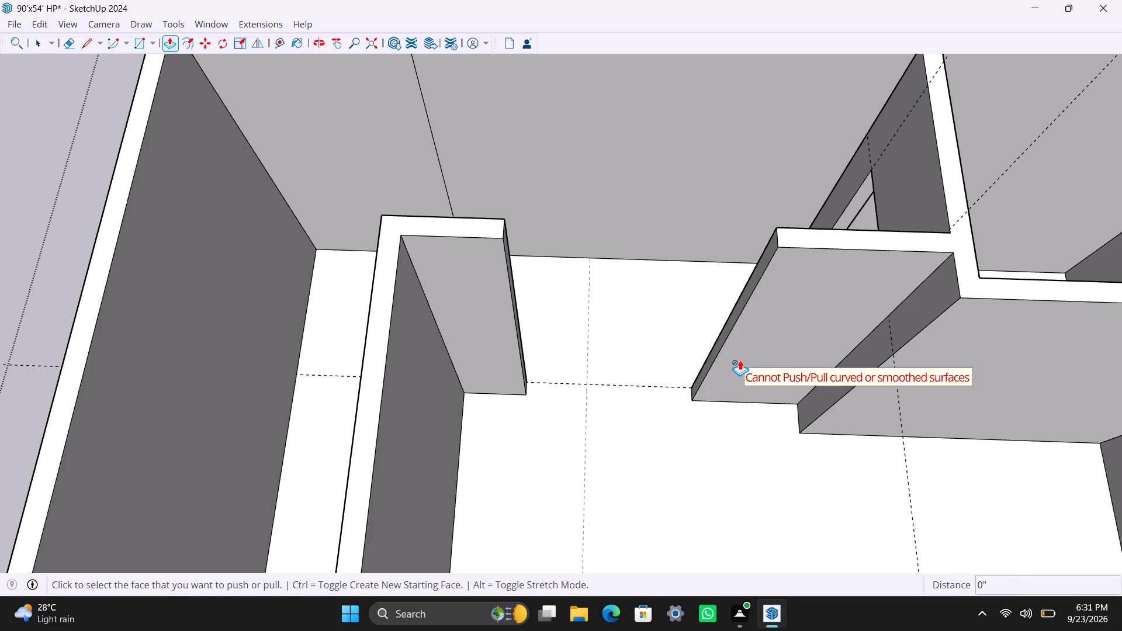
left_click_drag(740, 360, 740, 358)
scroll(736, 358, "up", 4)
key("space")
Copy the top edge of the short wall's end face 3' downwards to mark the lintel's underside.
scroll(741, 331, "down", 5)
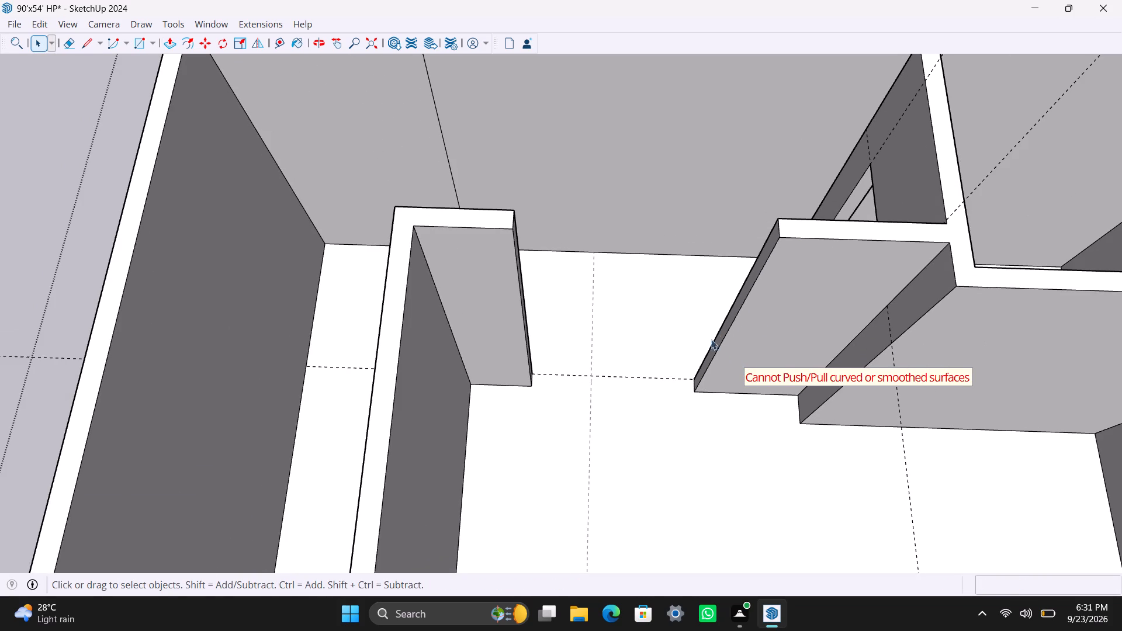
scroll(736, 325, "up", 3)
middle_click_drag(726, 308, 814, 342)
scroll(825, 185, "up", 5)
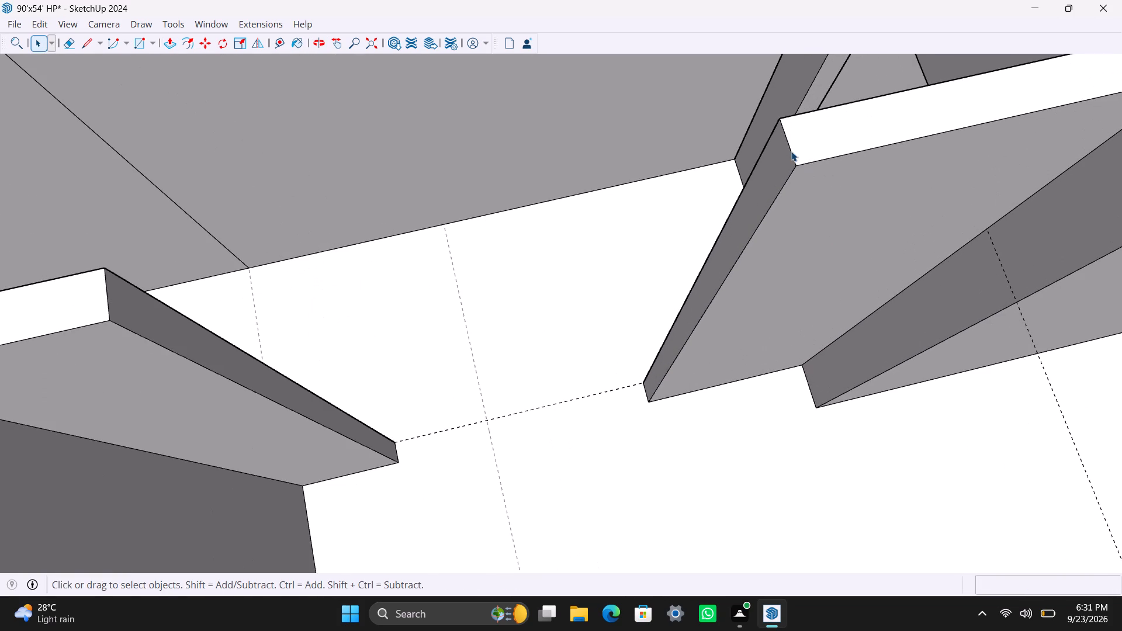
left_click(791, 151)
key("m")
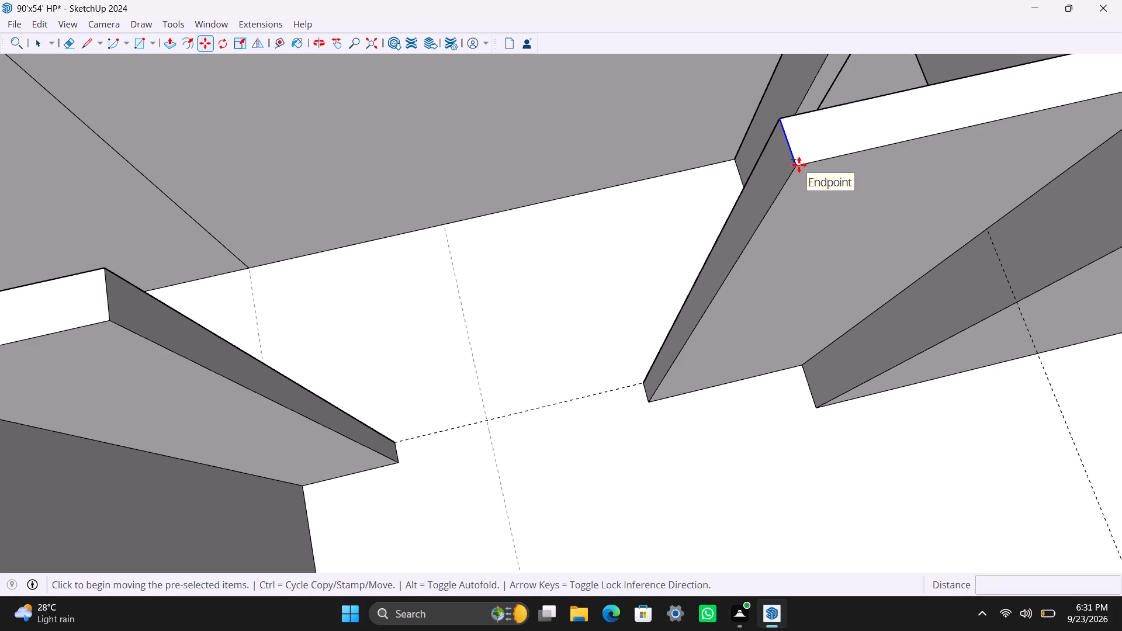
left_click(798, 164)
type("3'")
key("Return")
key("space")
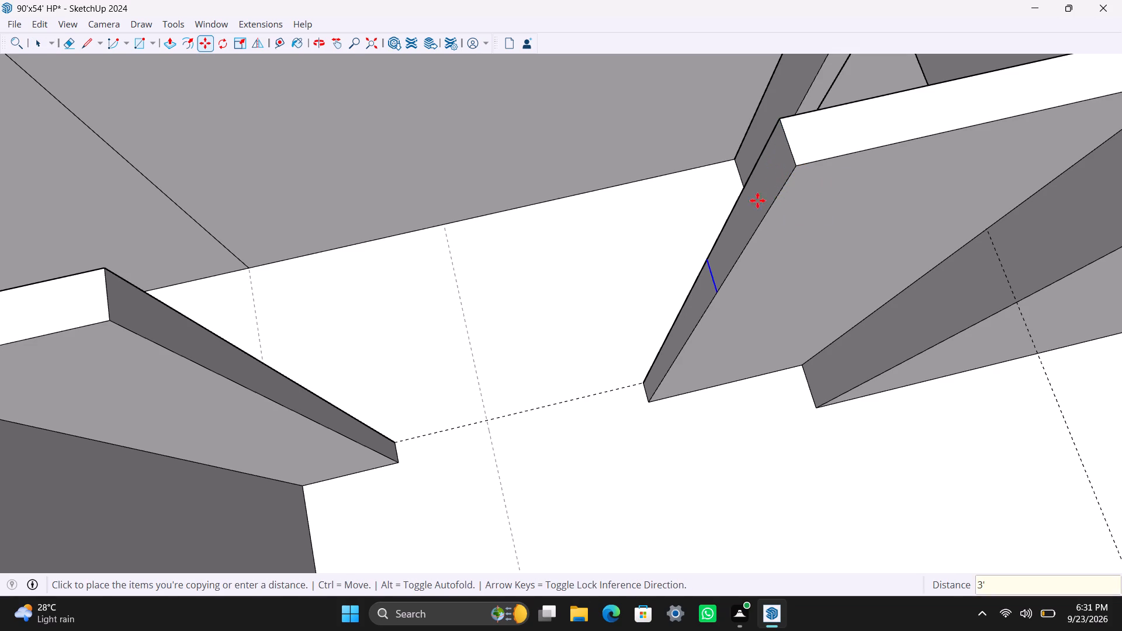
Pull the strip above the copied edge out to the 3' guide line to form the lintel.
left_click(753, 204)
key("p")
left_click_drag(753, 204, 384, 242)
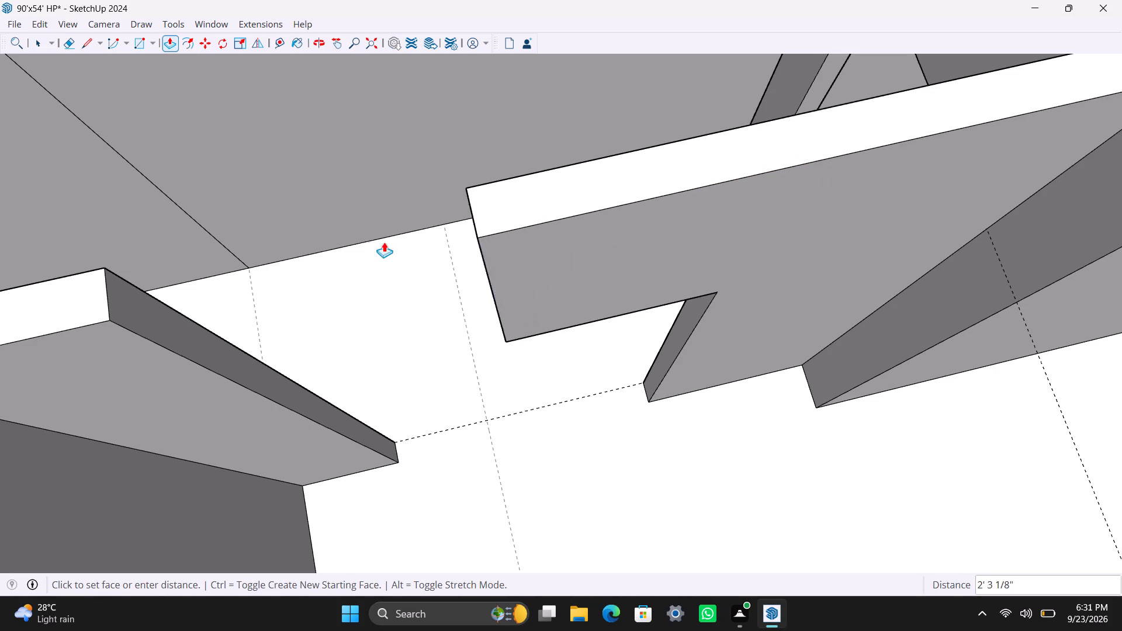
left_click_drag(384, 242, 119, 290)
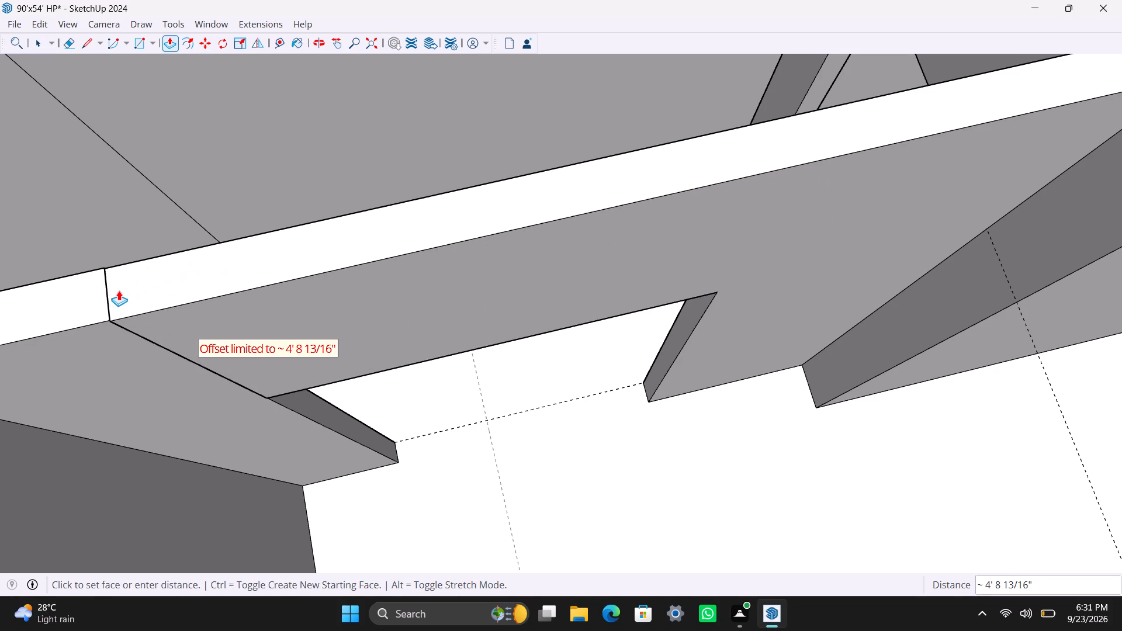
left_click_drag(119, 290, 392, 375)
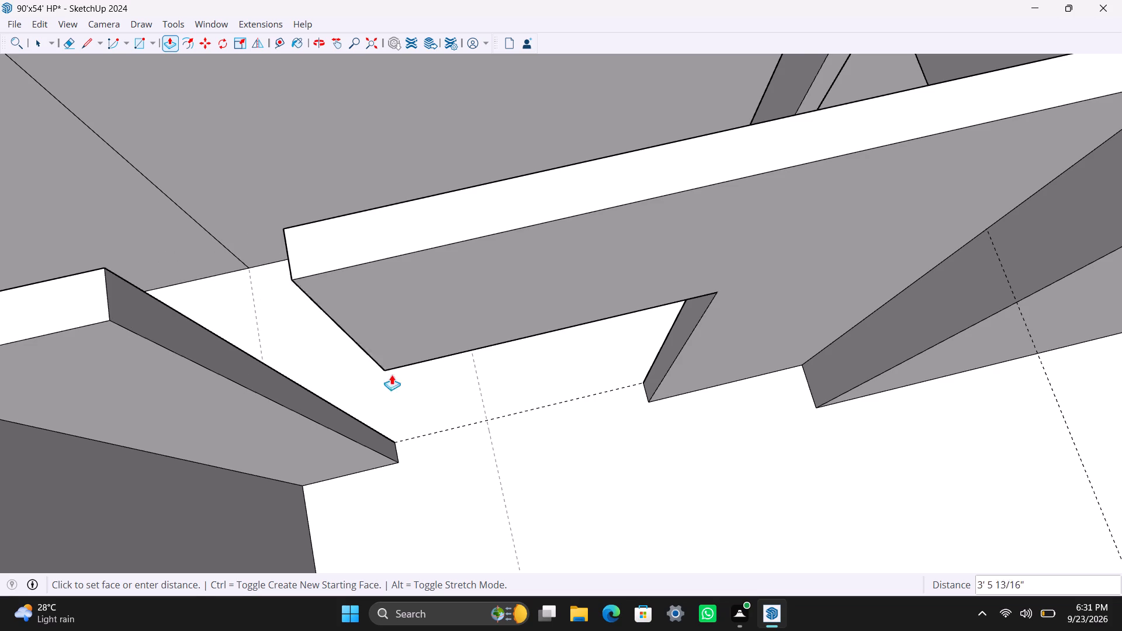
left_click_drag(392, 375, 486, 422)
key("space")
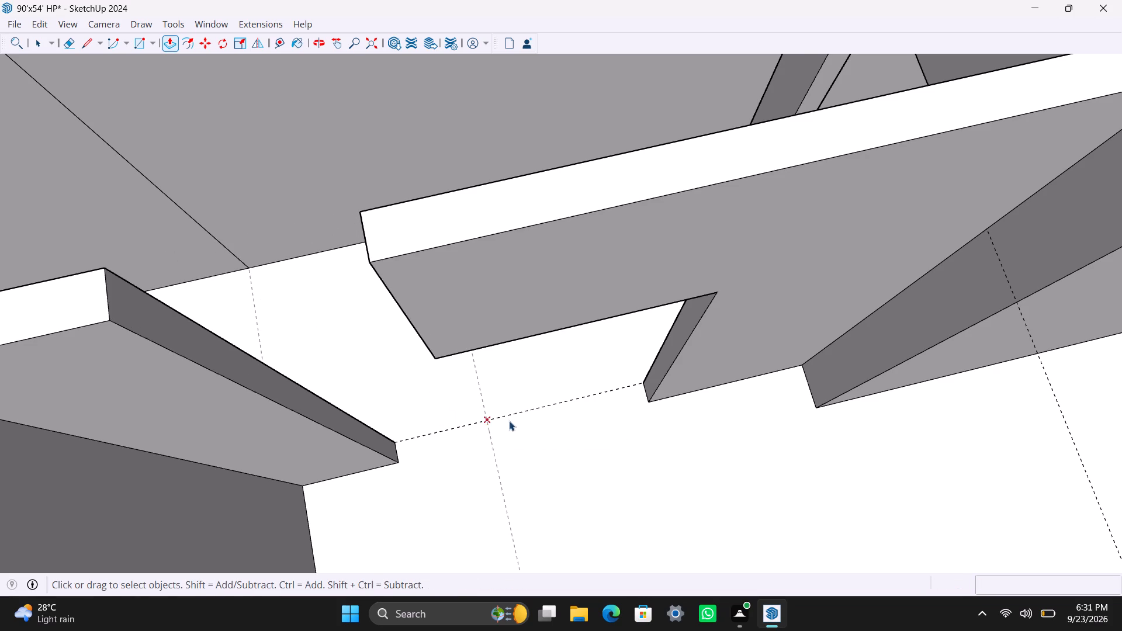
Pull the opposite wall's end face about 1' 8 13/16" to meet the lintel, closing the wall around the door opening.
scroll(553, 441, "down", 4)
middle_click_drag(553, 440, 298, 385)
scroll(313, 382, "down", 4)
middle_click_drag(325, 395, 349, 439, "shift")
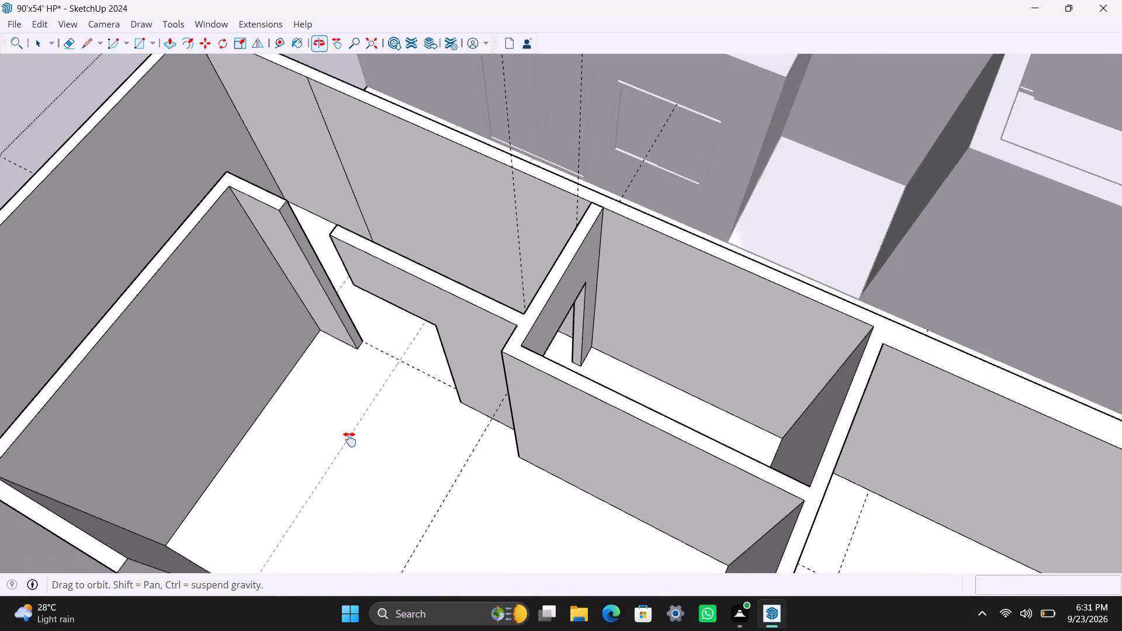
middle_click_drag(349, 439, 359, 481, "shift")
scroll(378, 435, "up", 7)
left_click(369, 376)
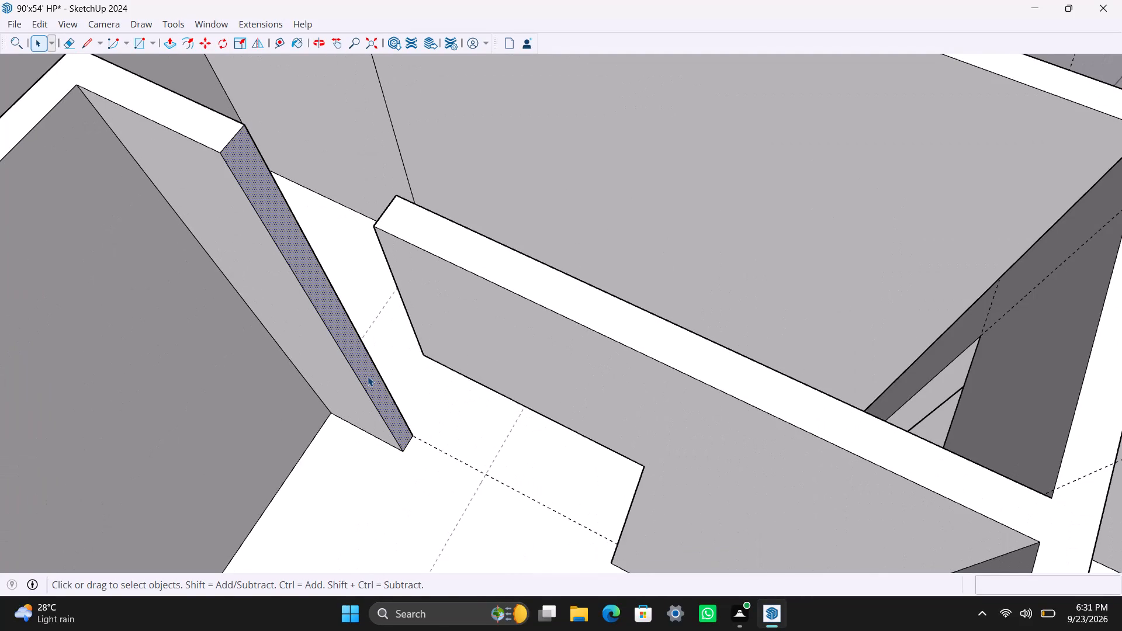
key("p")
left_click_drag(368, 376, 380, 216)
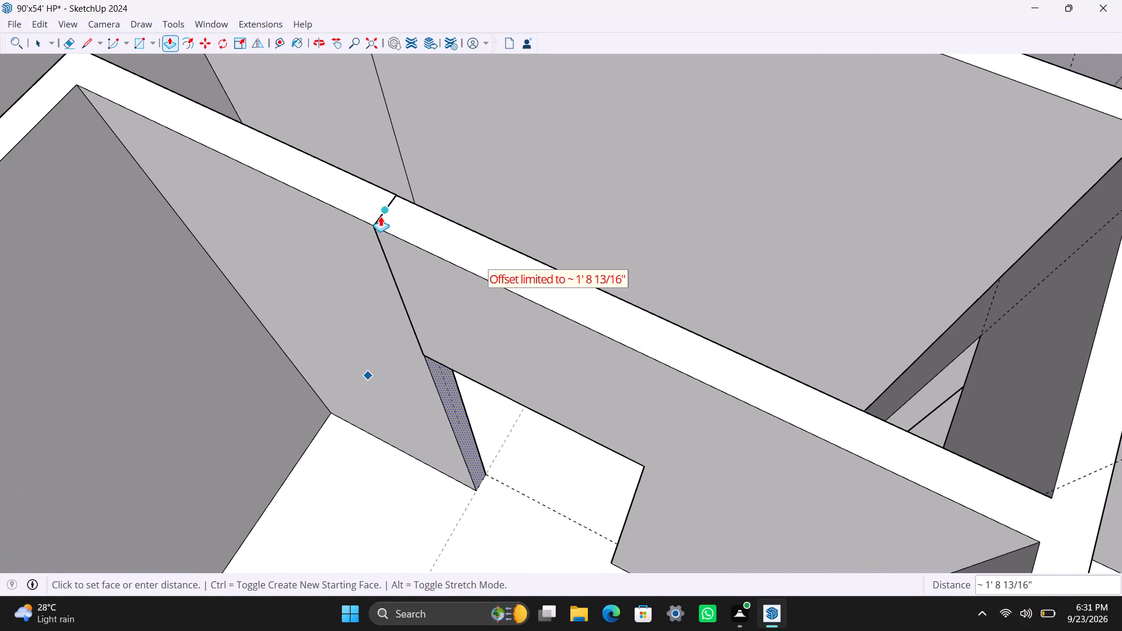
left_click_drag(380, 216, 380, 217)
Save the house plan model.
key("ctrl+s")
scroll(387, 261, "up", 4)
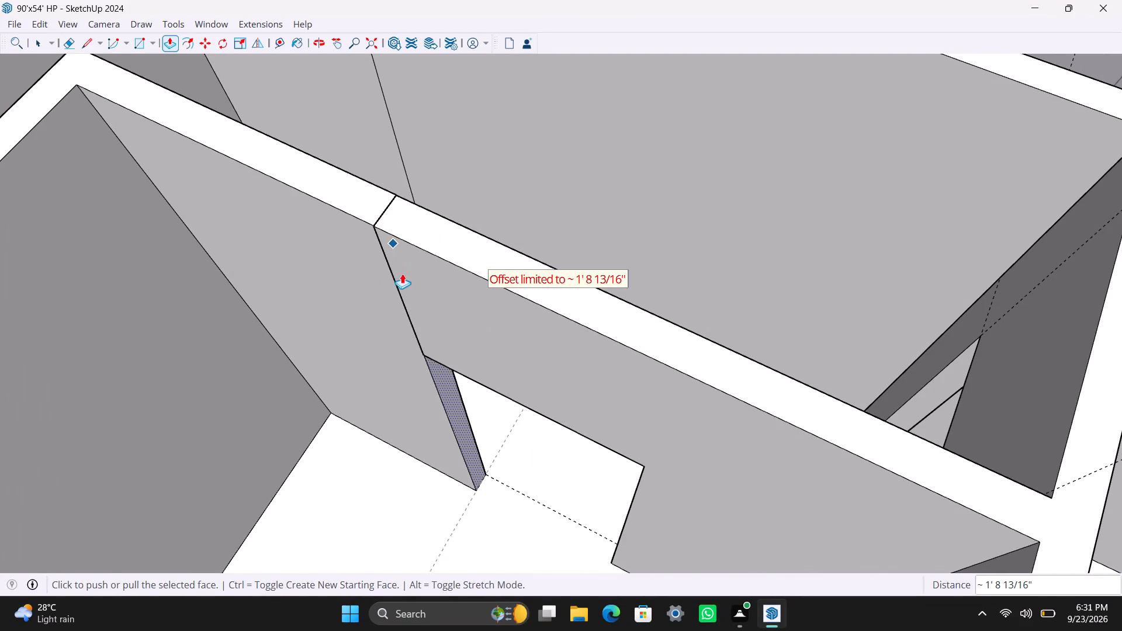
Save the house plan model with the closed wall around the lintelled door opening.
scroll(402, 273, "up", 20)
scroll(402, 273, "up", 9)
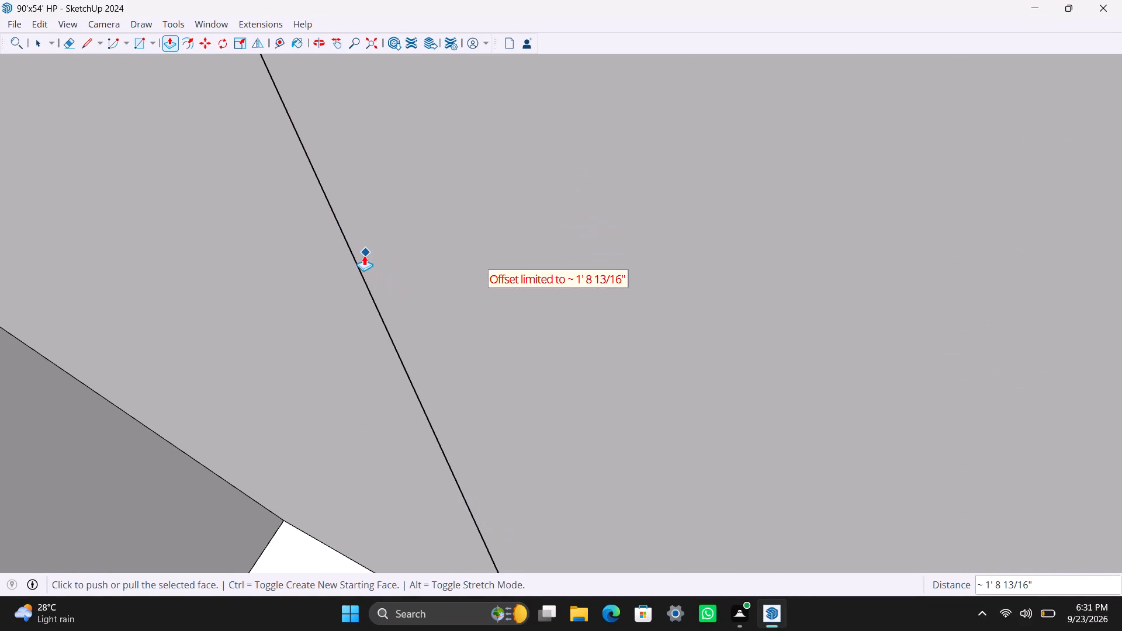
scroll(364, 255, "up", 17)
scroll(353, 264, "down", 15)
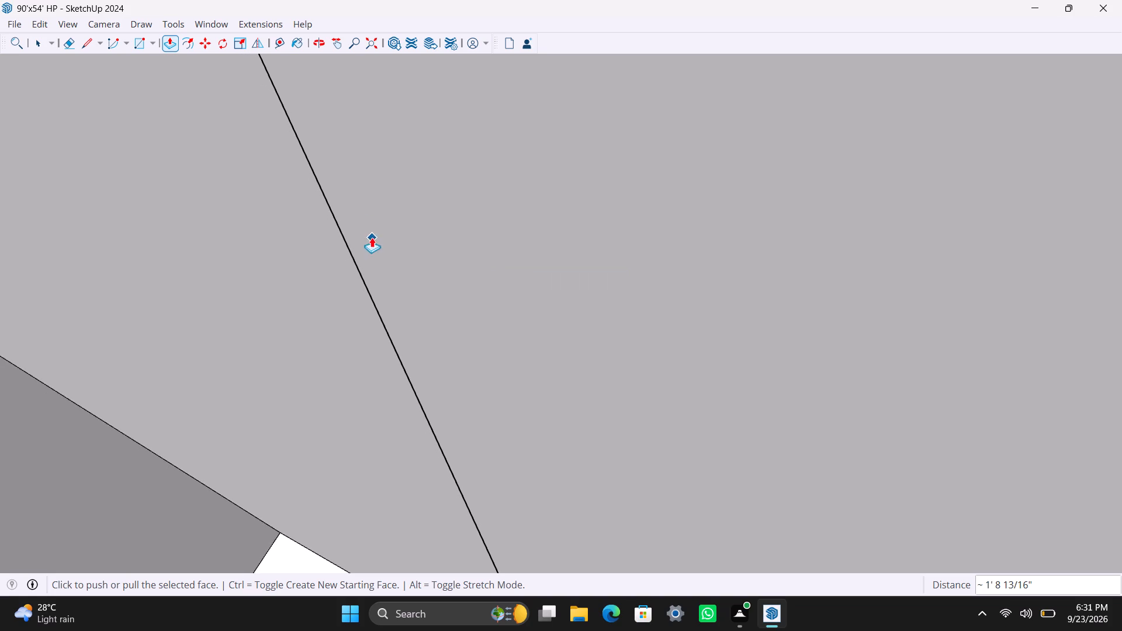
scroll(372, 237, "down", 20)
scroll(372, 237, "down", 20)
scroll(372, 237, "down", 4)
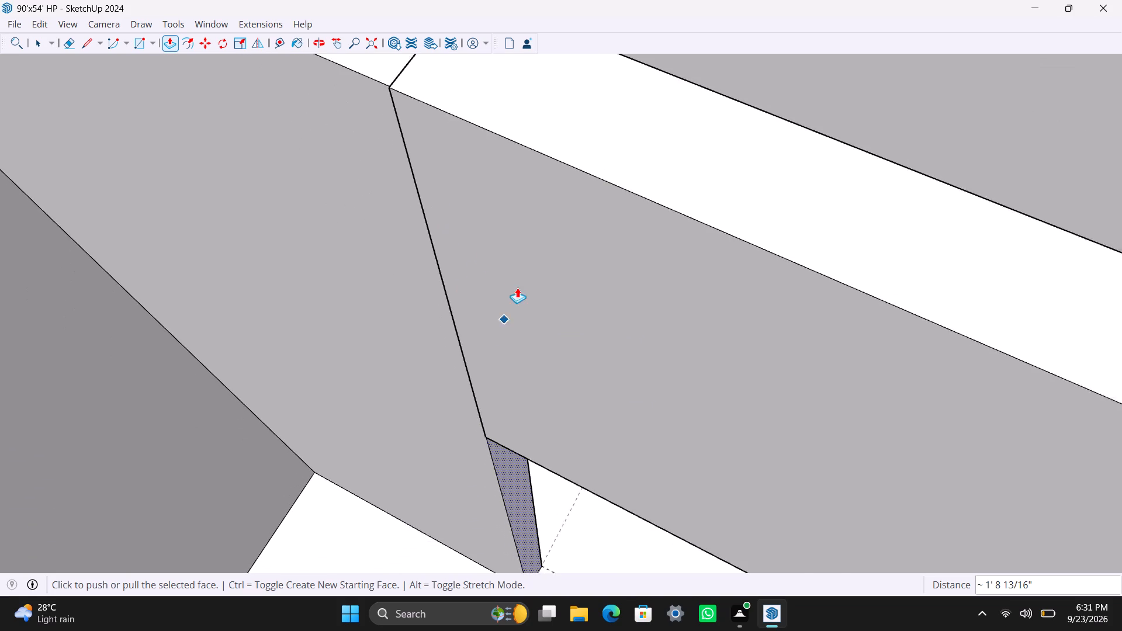
scroll(517, 287, "down", 20)
scroll(517, 287, "down", 11)
key("ctrl+s")
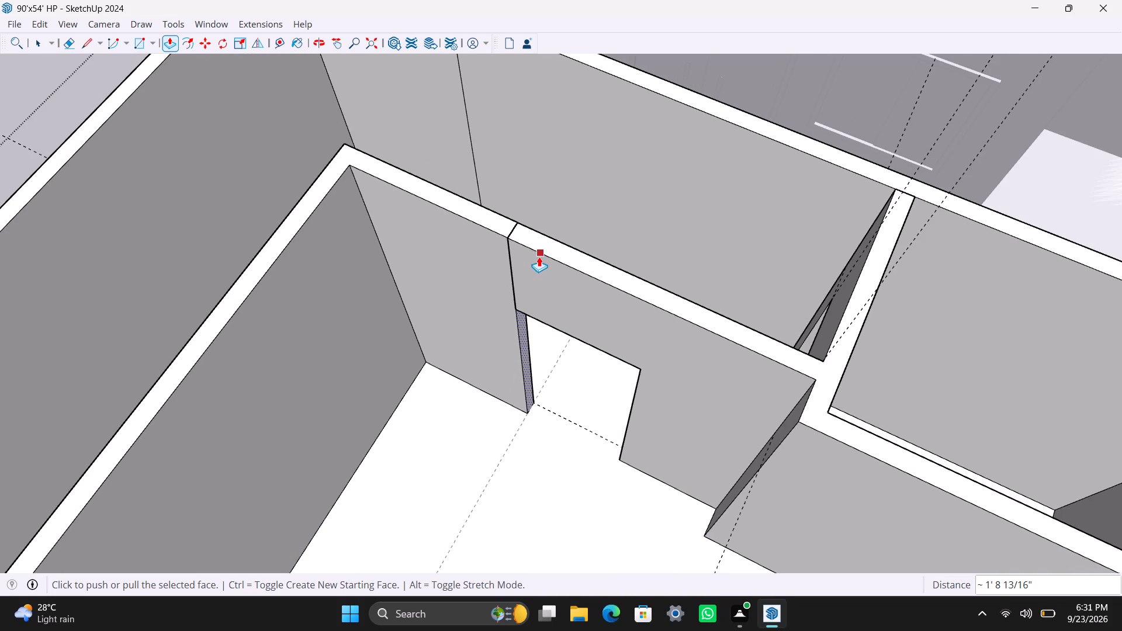
Close the walls group, delete all guides from the model and save it.
key("space")
scroll(521, 264, "down", 20)
scroll(521, 264, "down", 5)
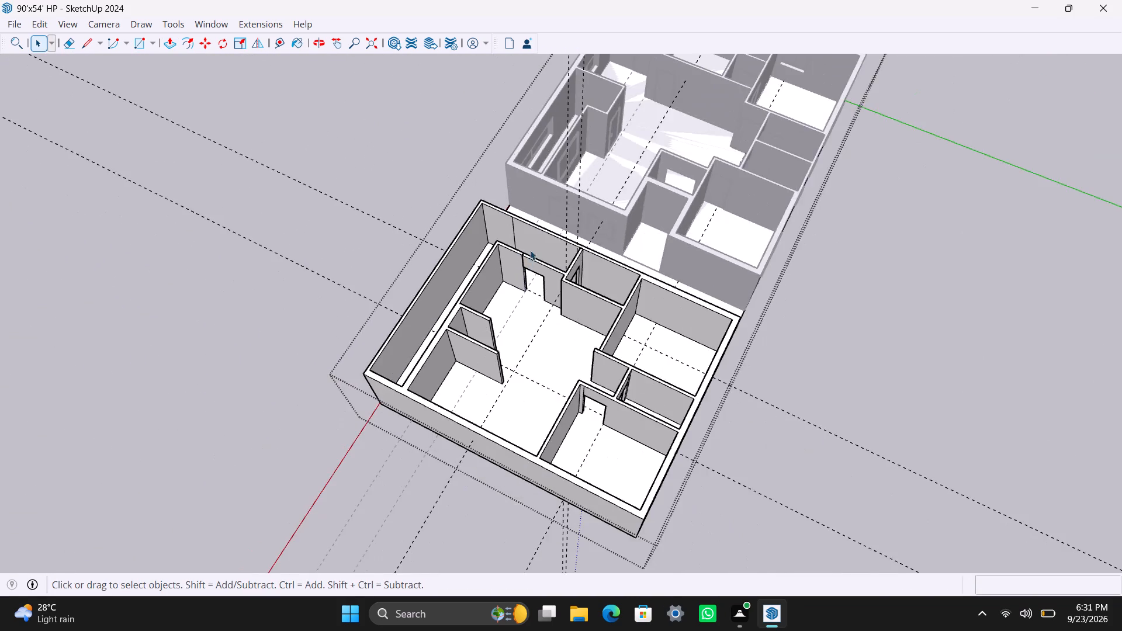
scroll(531, 251, "down", 6)
left_click(765, 401)
scroll(548, 350, "up", 4)
scroll(473, 366, "up", 1)
middle_click_drag(473, 364, 666, 375)
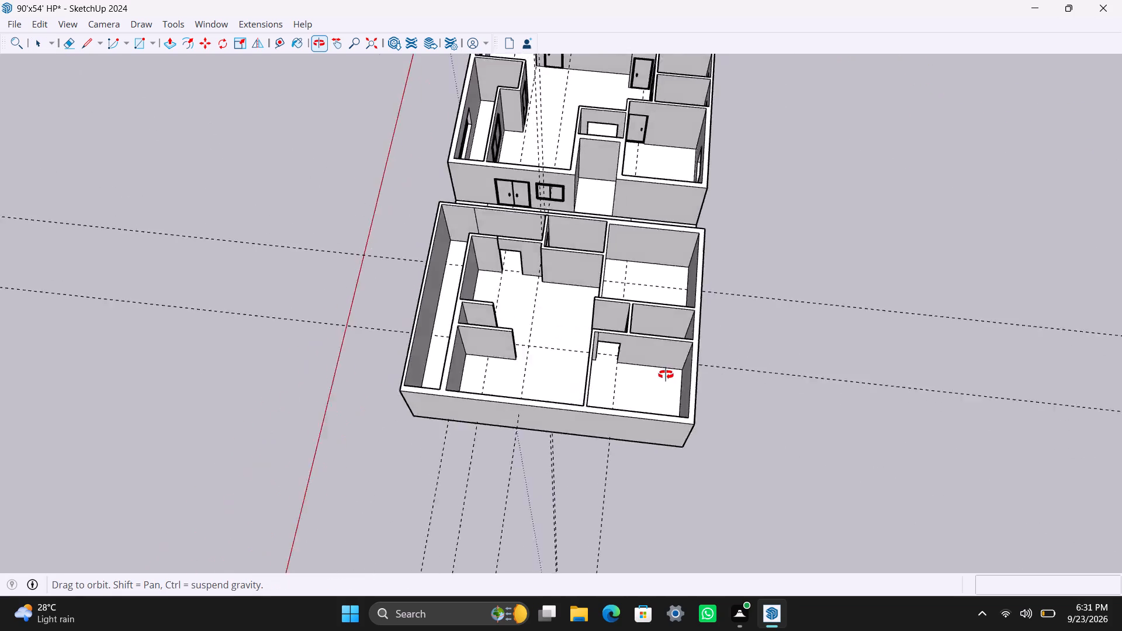
middle_click_drag(666, 375, 900, 323)
left_click(50, 23)
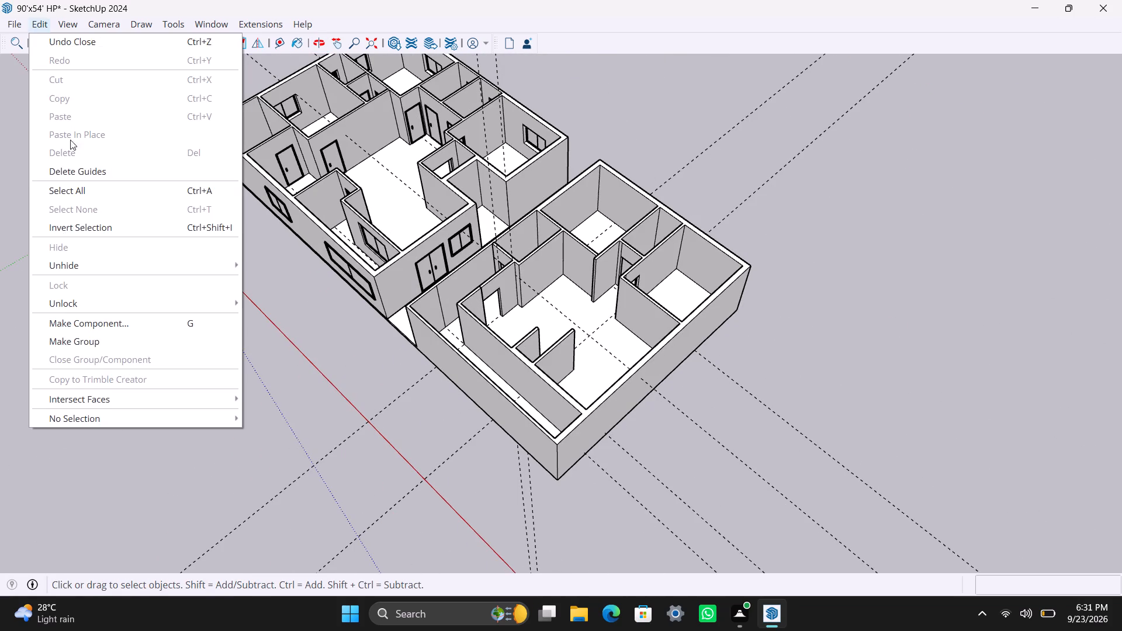
left_click(75, 167)
key("ctrl+s")
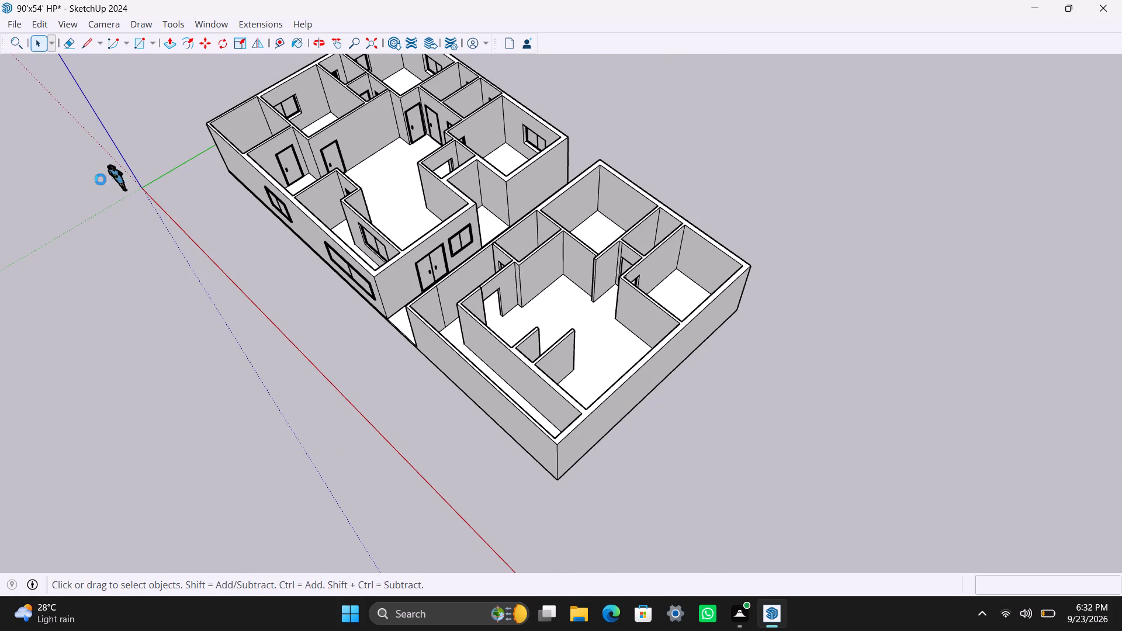
Inspect the outer passage and the partition walls around the new door opening.
scroll(507, 282, "up", 7)
scroll(372, 337, "up", 2)
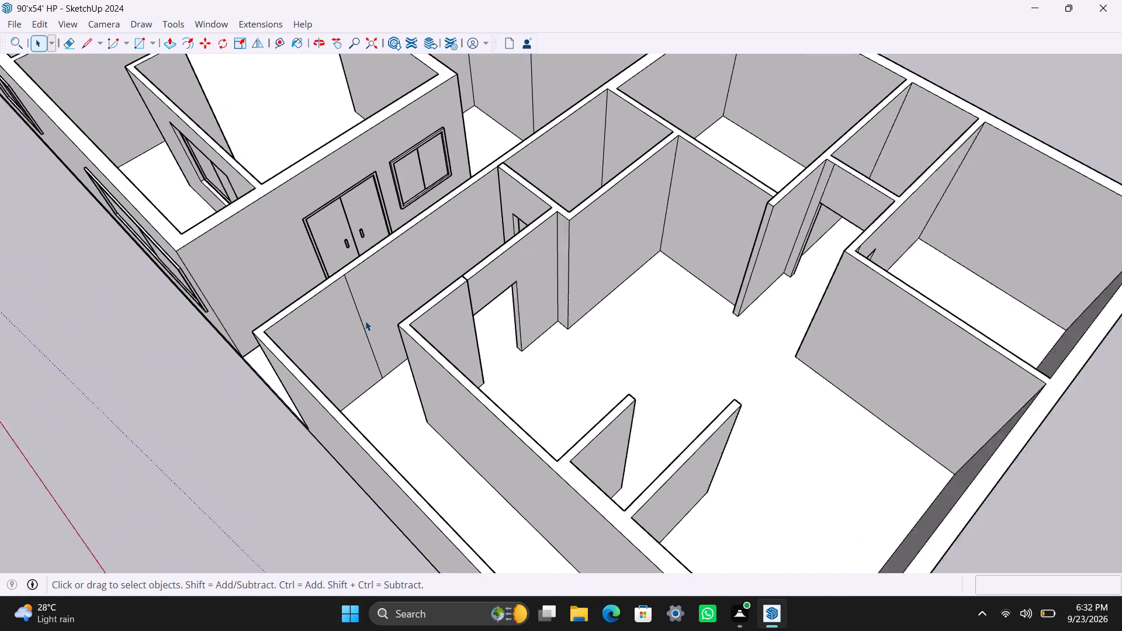
scroll(365, 321, "up", 5)
scroll(361, 323, "down", 2)
left_click_drag(361, 323, 375, 321)
scroll(377, 319, "up", 1)
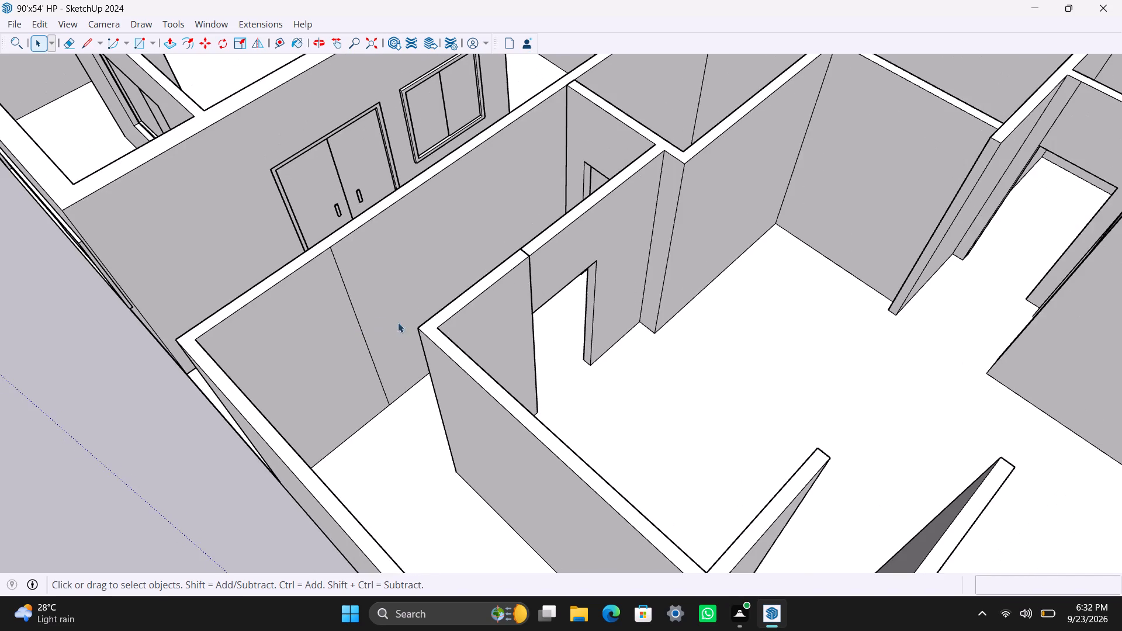
scroll(400, 331, "down", 10)
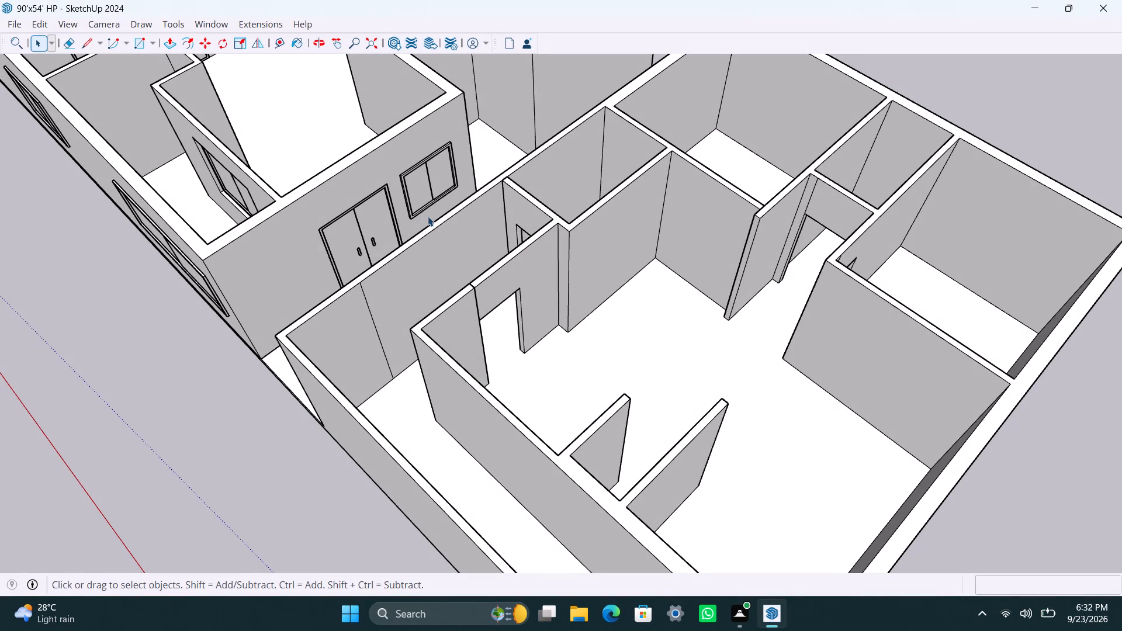
Save the house plan model.
key("ctrl+s")
key("ctrl+s")
Open the walls group for editing at the wall beside the new door opening.
scroll(359, 526, "down", 5)
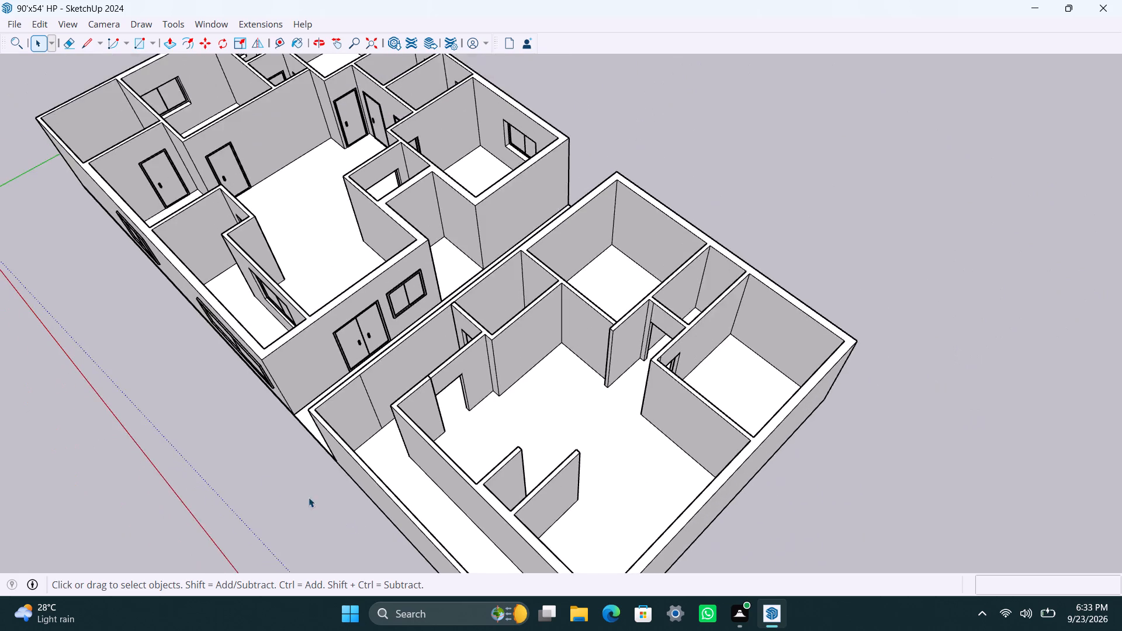
scroll(221, 480, "up", 4)
scroll(525, 334, "down", 5)
middle_click_drag(535, 433, 549, 373, "shift")
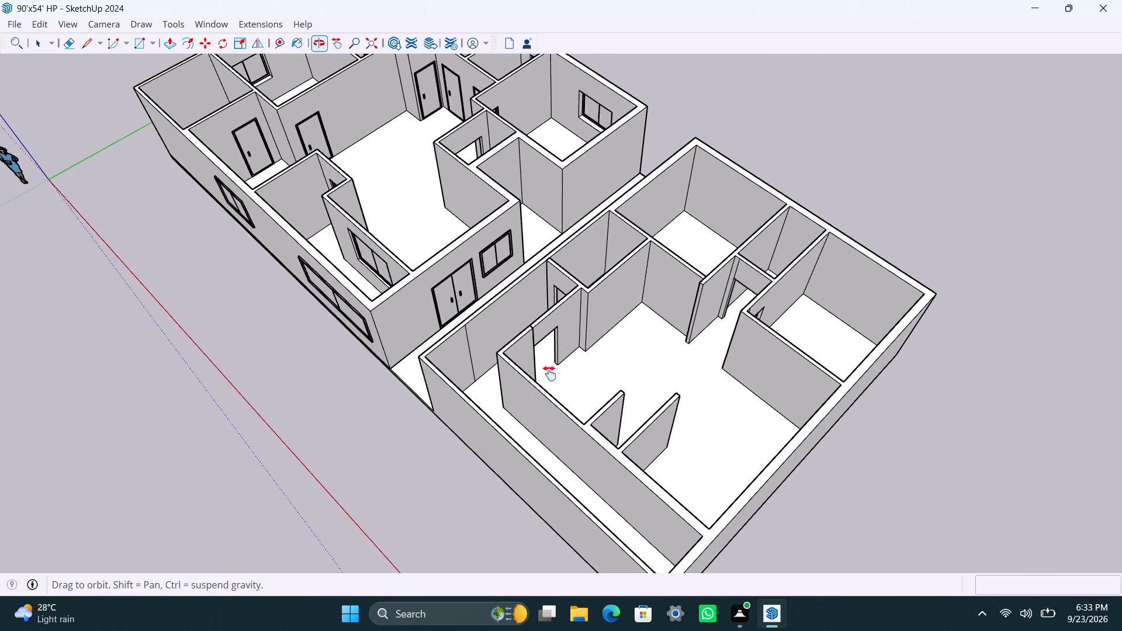
middle_click_drag(549, 373, 558, 301, "shift")
scroll(572, 306, "up", 4)
middle_click_drag(580, 314, 802, 339)
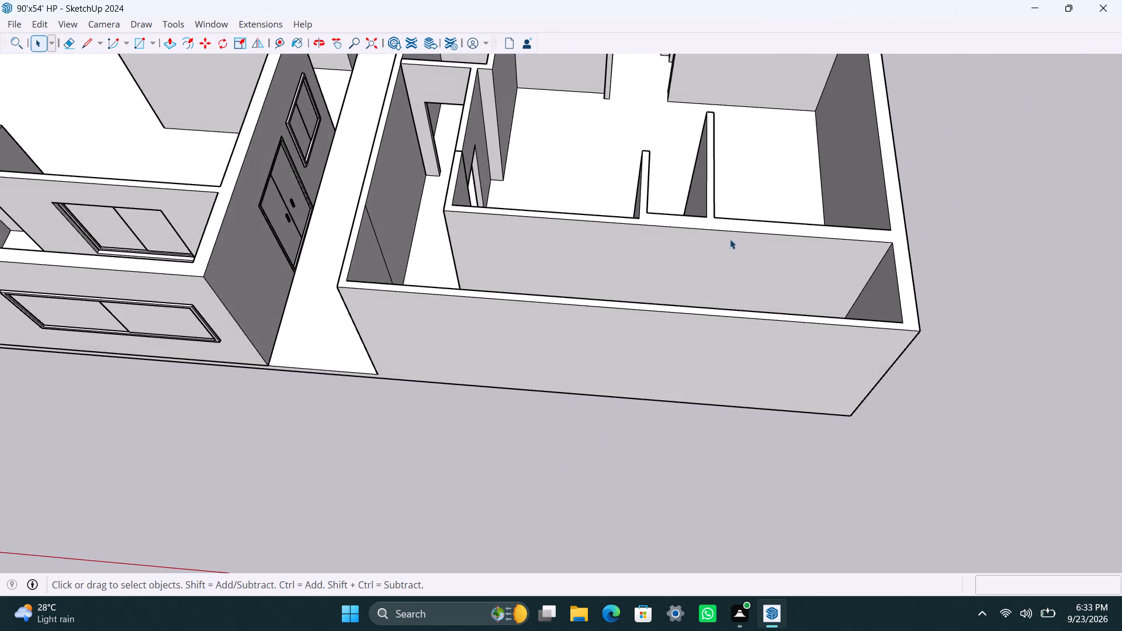
scroll(727, 237, "up", 2)
middle_click_drag(713, 226, 218, 419)
scroll(710, 345, "down", 4)
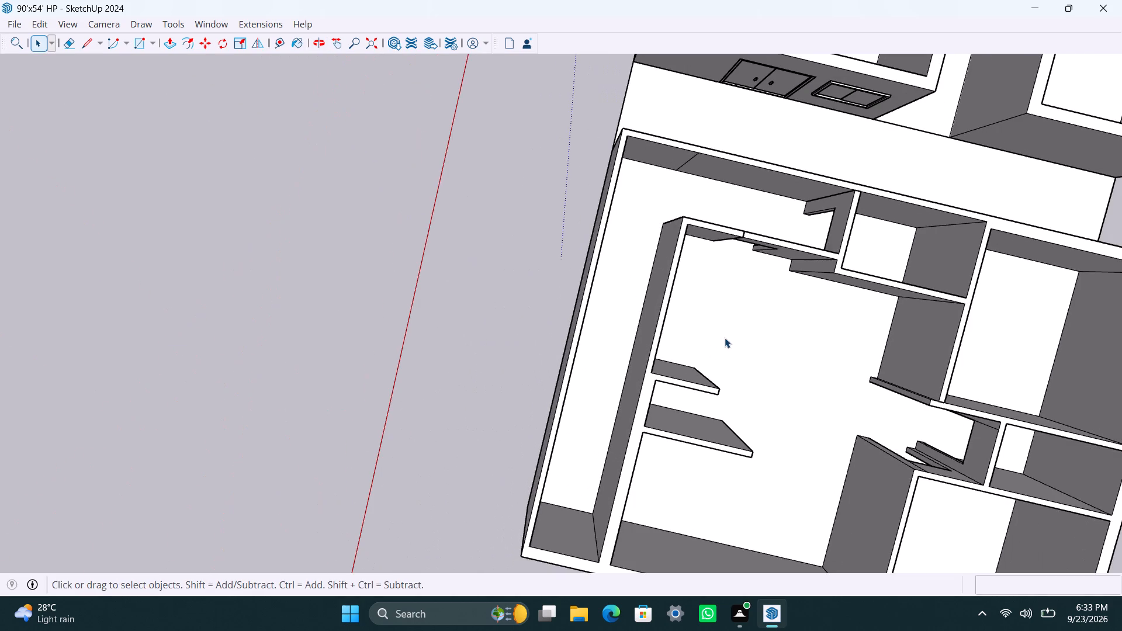
middle_click_drag(726, 328, 653, 313)
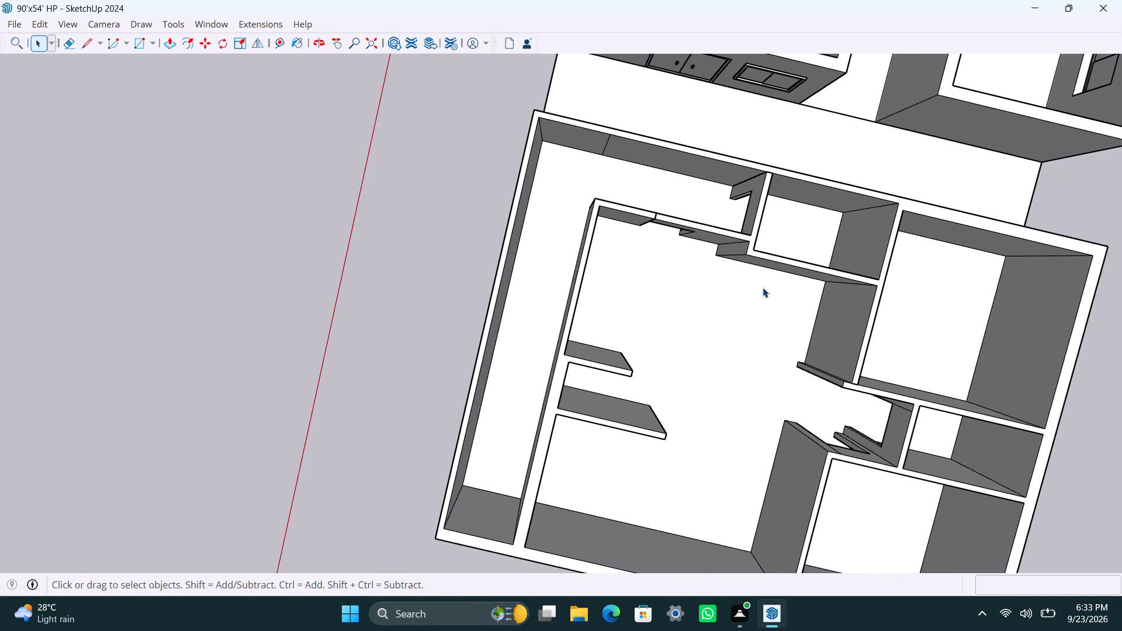
scroll(763, 287, "up", 4)
middle_click_drag(698, 273, 726, 118)
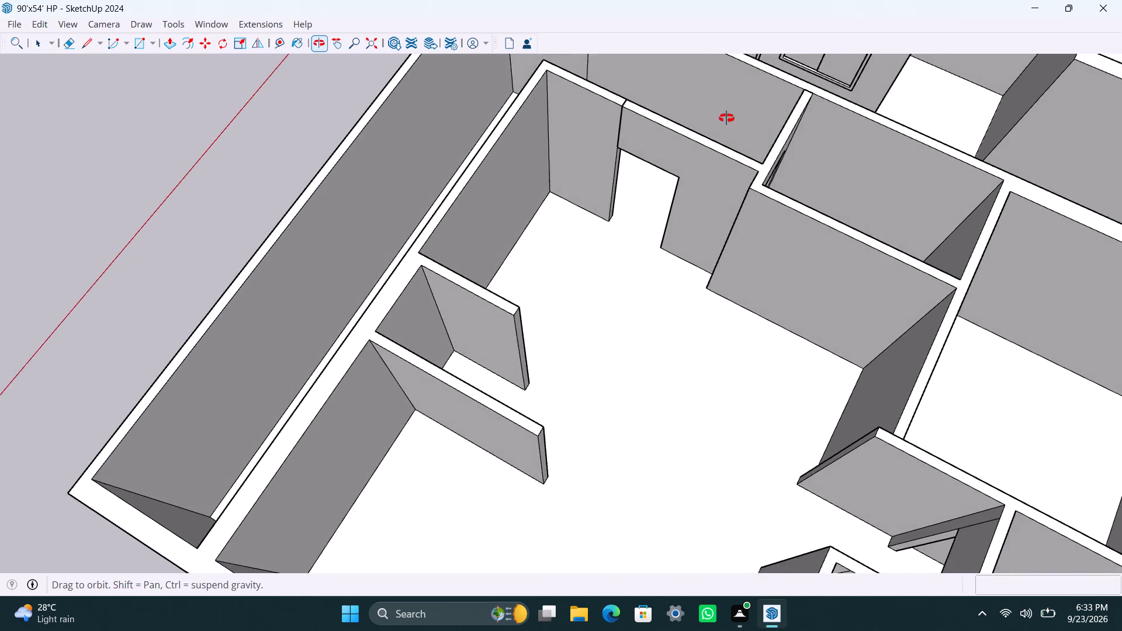
middle_click_drag(726, 118, 727, 118)
scroll(716, 241, "up", 4)
middle_click_drag(682, 268, 725, 269)
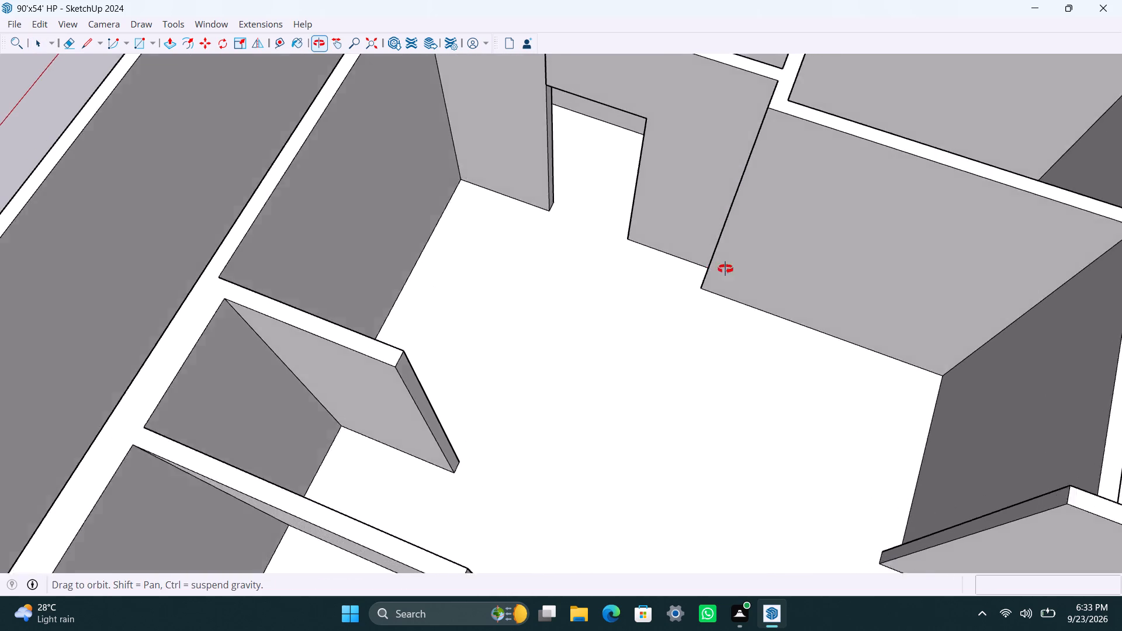
middle_click_drag(725, 269, 735, 265)
scroll(692, 264, "up", 5)
left_click(586, 210)
triple_click(586, 210)
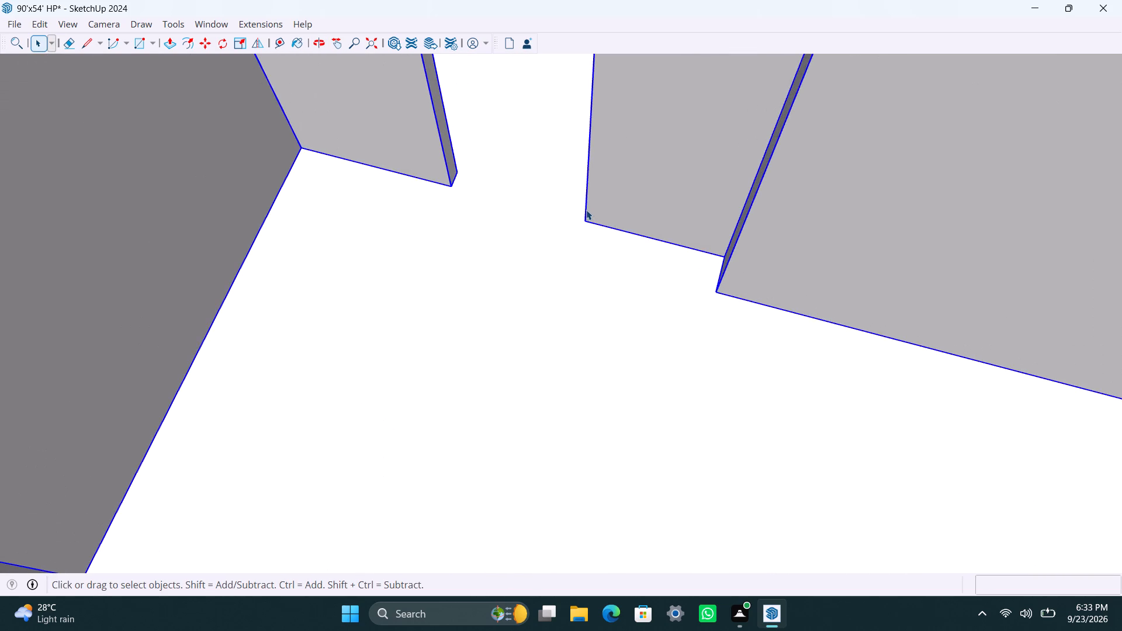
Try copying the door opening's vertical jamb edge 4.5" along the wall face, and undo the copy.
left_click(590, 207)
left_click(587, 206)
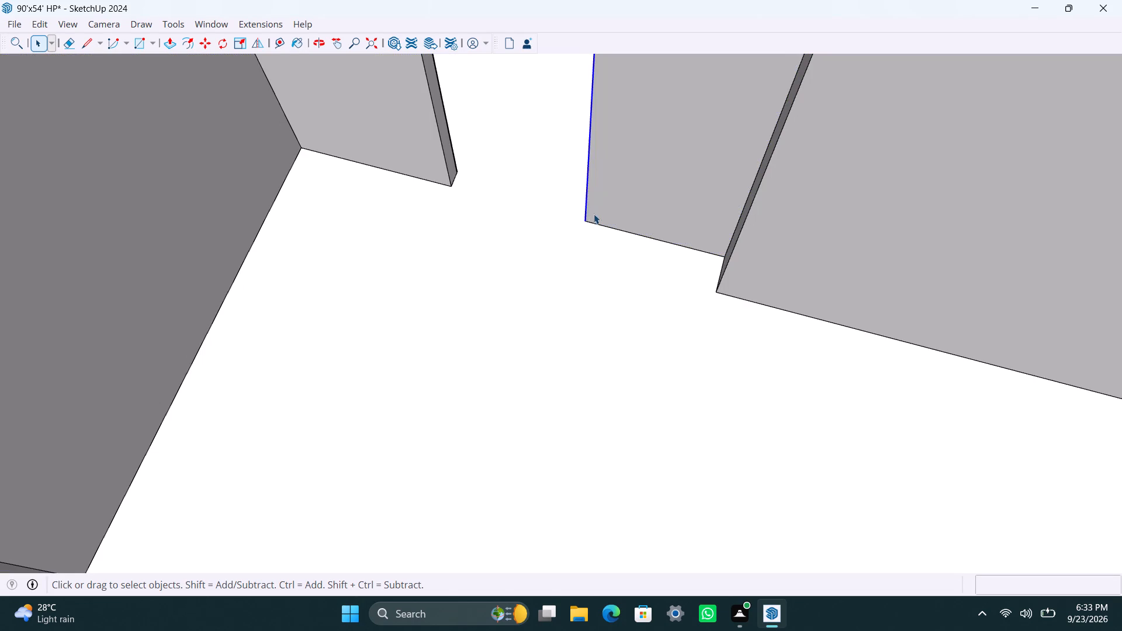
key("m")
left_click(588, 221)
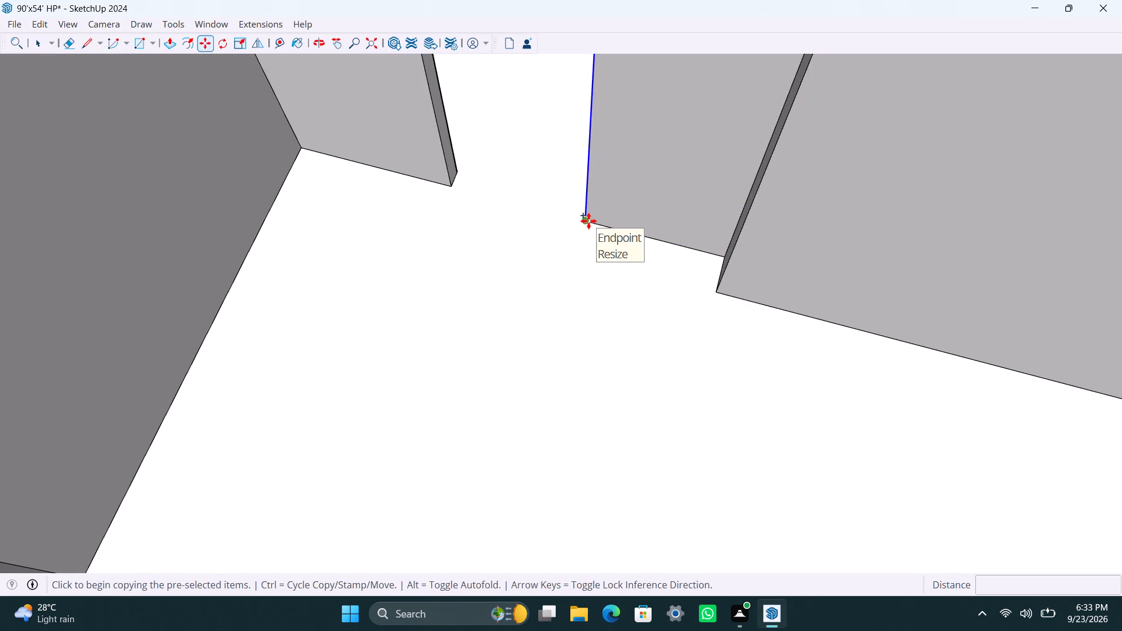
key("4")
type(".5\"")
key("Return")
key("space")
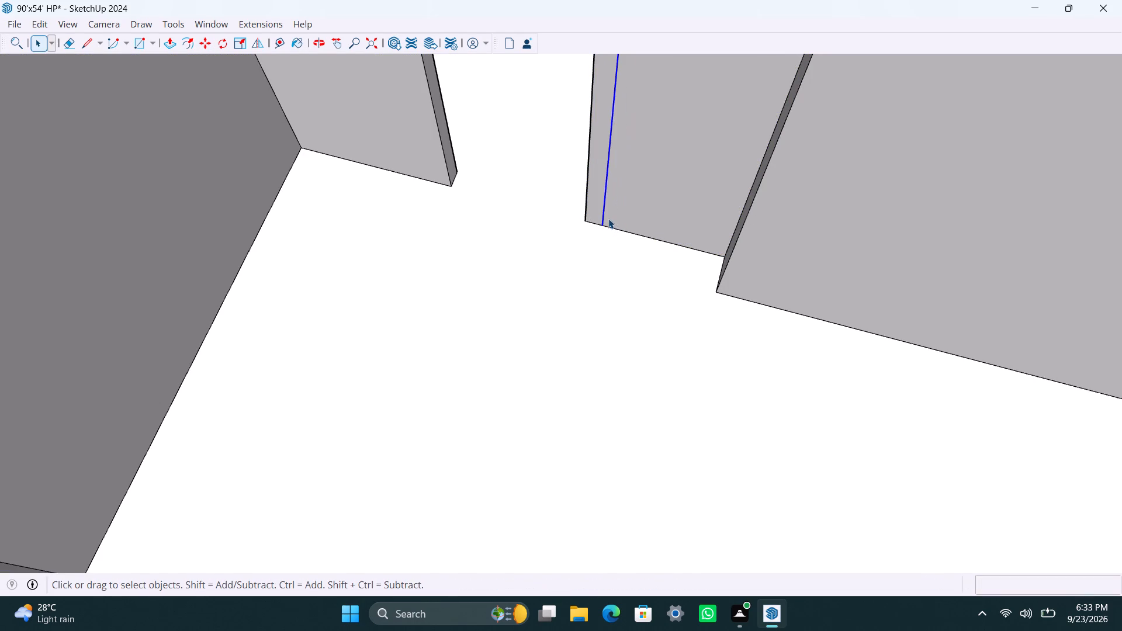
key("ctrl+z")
Place a guide 2' from the floor edge of the projecting wall corner, towards the door opening.
scroll(645, 265, "up", 3)
middle_click_drag(667, 268, 699, 272)
scroll(699, 272, "up", 1)
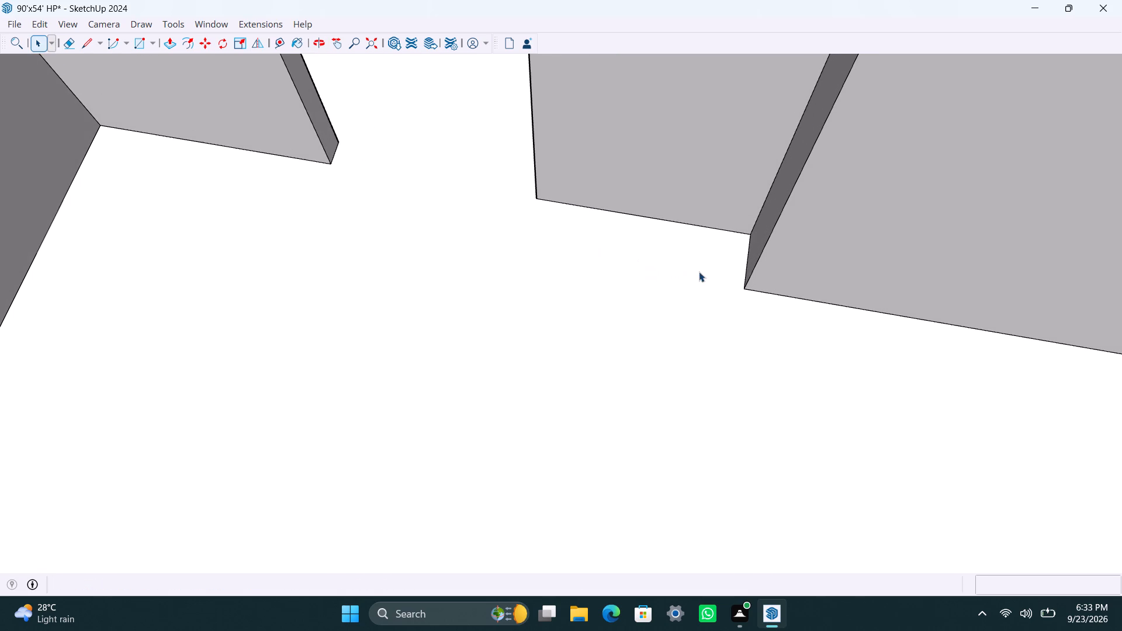
key("t")
left_click_drag(749, 253, 739, 255)
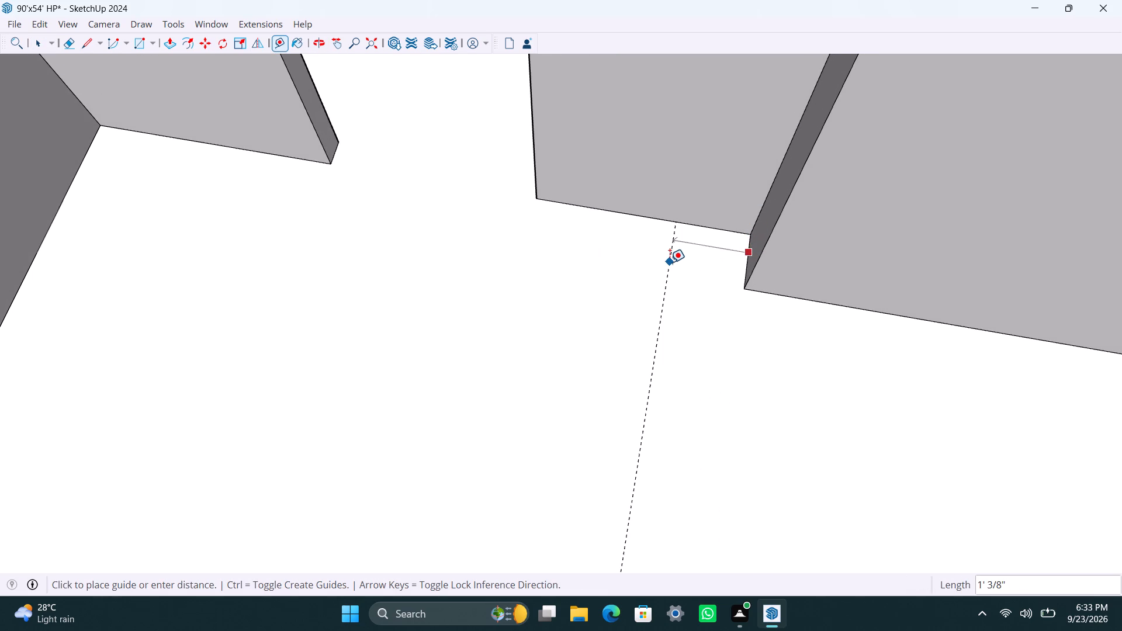
key("2")
key("apostrophe")
key("Return")
key("space")
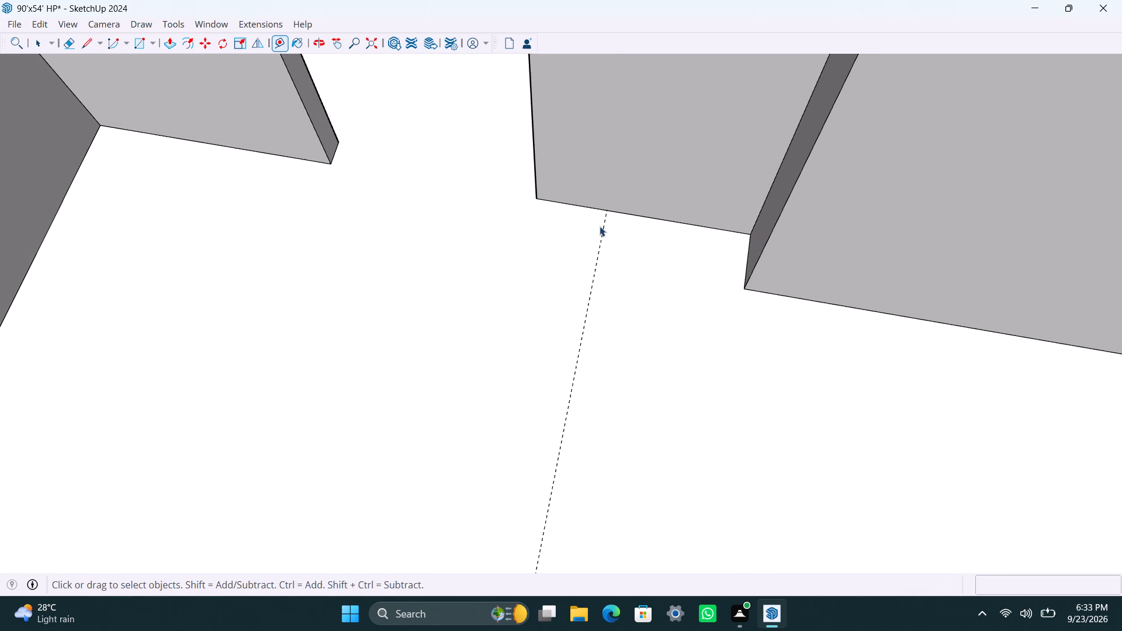
Copy the door opening's vertical jamb edge along the wall face to the 2' guide.
left_click(536, 180)
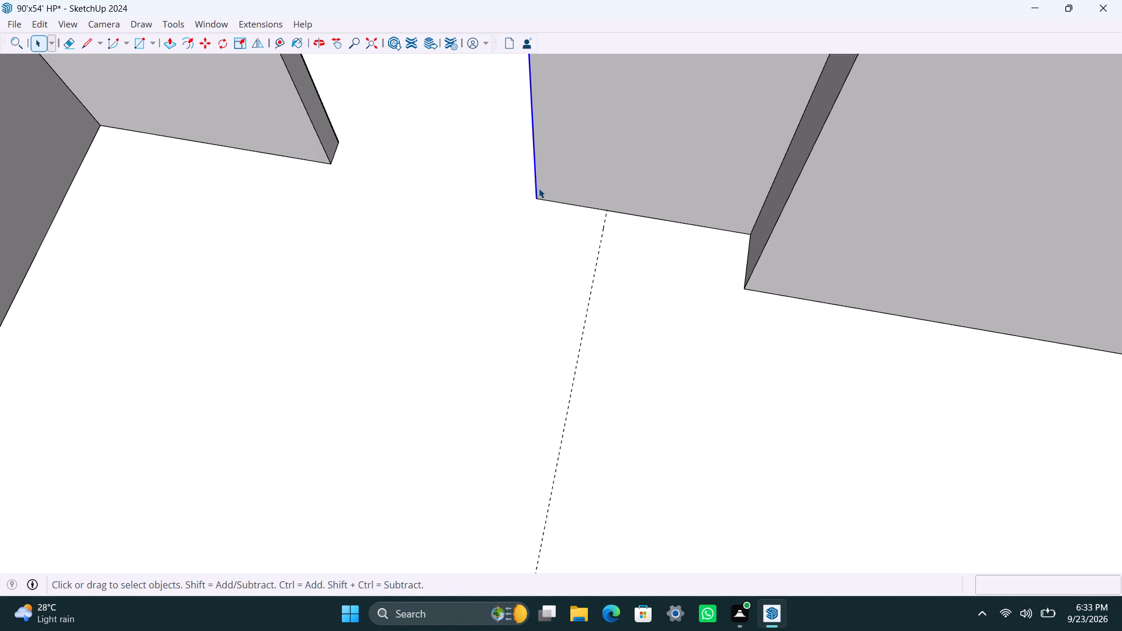
key("m")
left_click(537, 200)
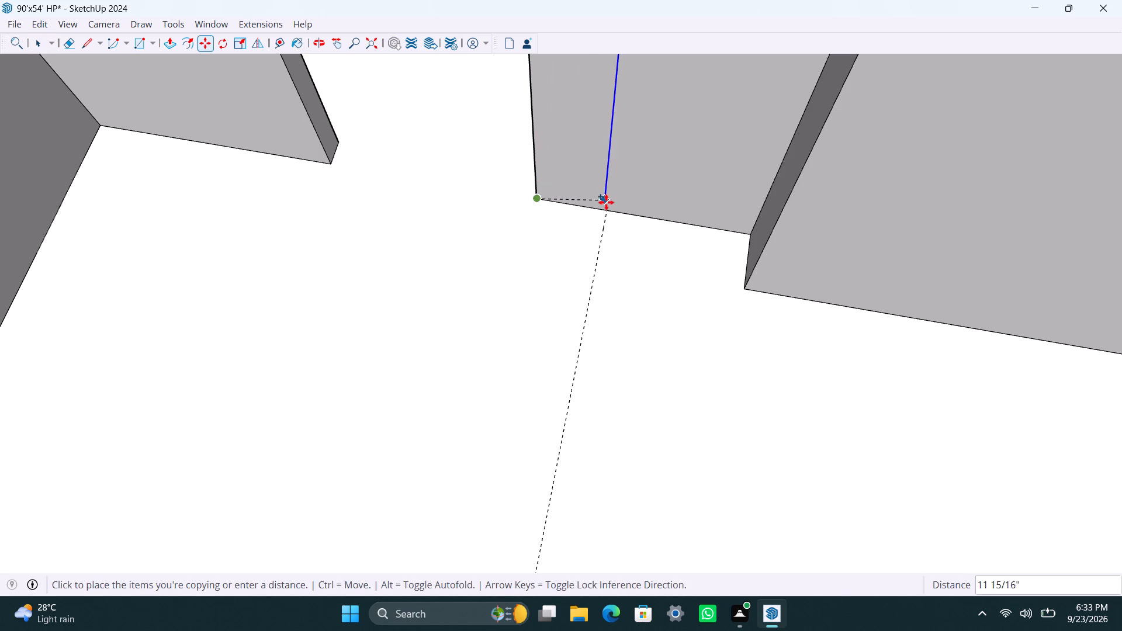
left_click(607, 207)
key("space")
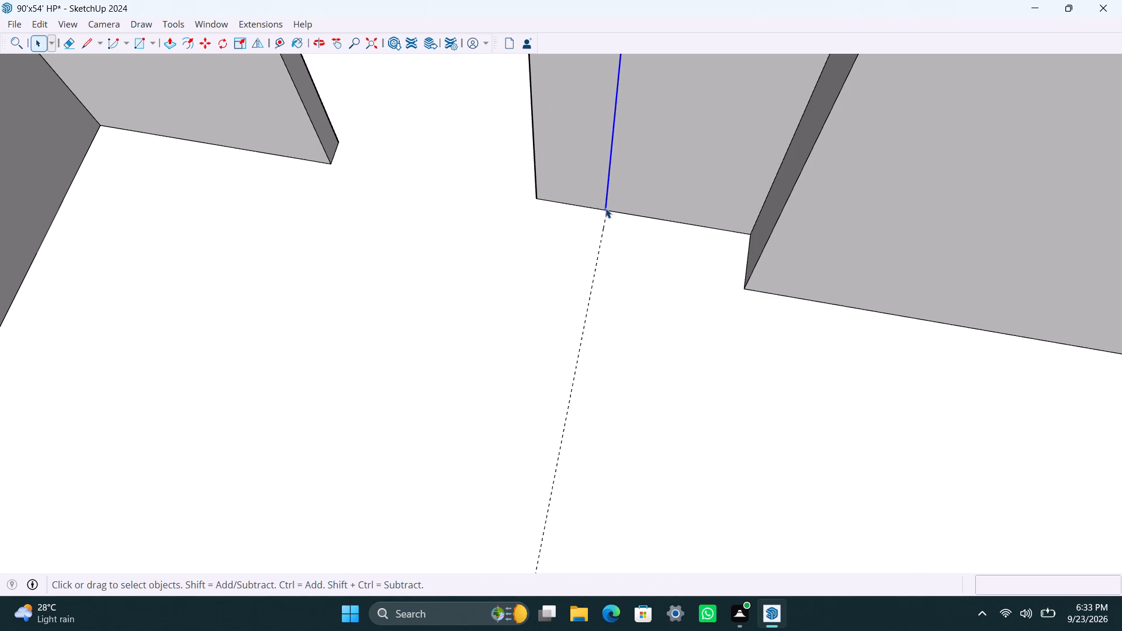
Copy the edge at the guide 4.5" back towards the door opening to mark the partition's thickness.
key("m")
left_click(604, 210)
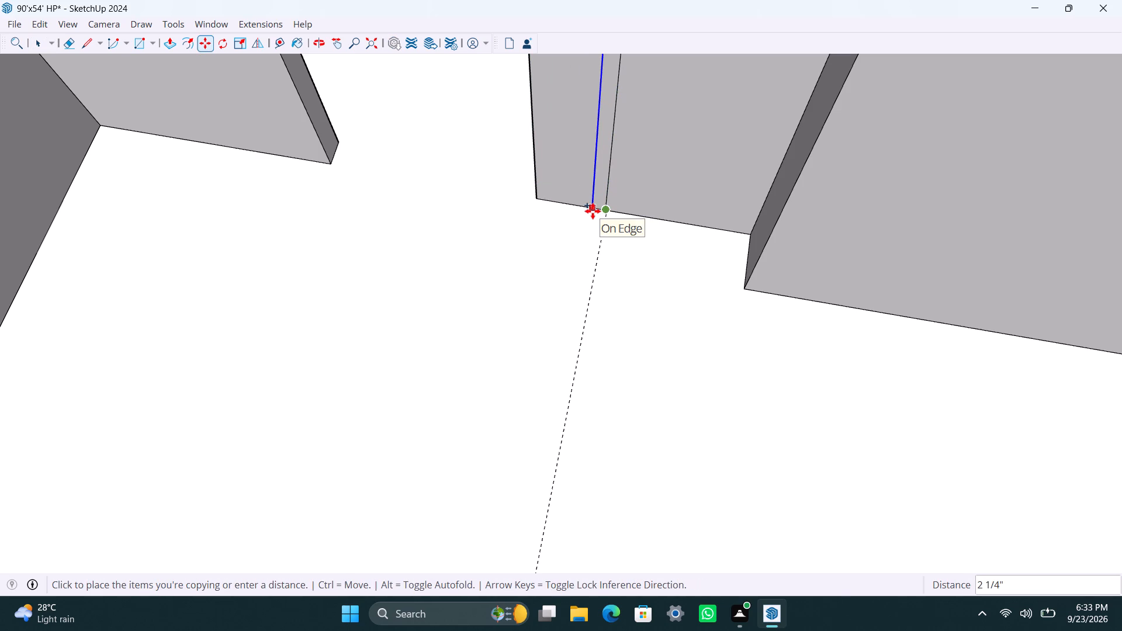
type("4.5\"")
key("Return")
key("space")
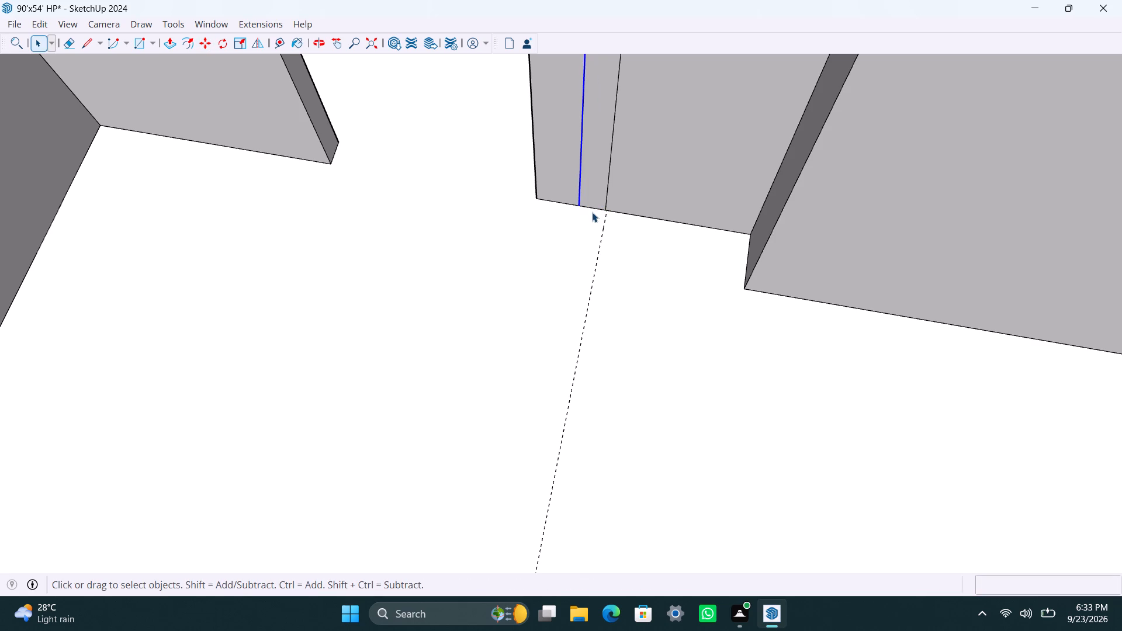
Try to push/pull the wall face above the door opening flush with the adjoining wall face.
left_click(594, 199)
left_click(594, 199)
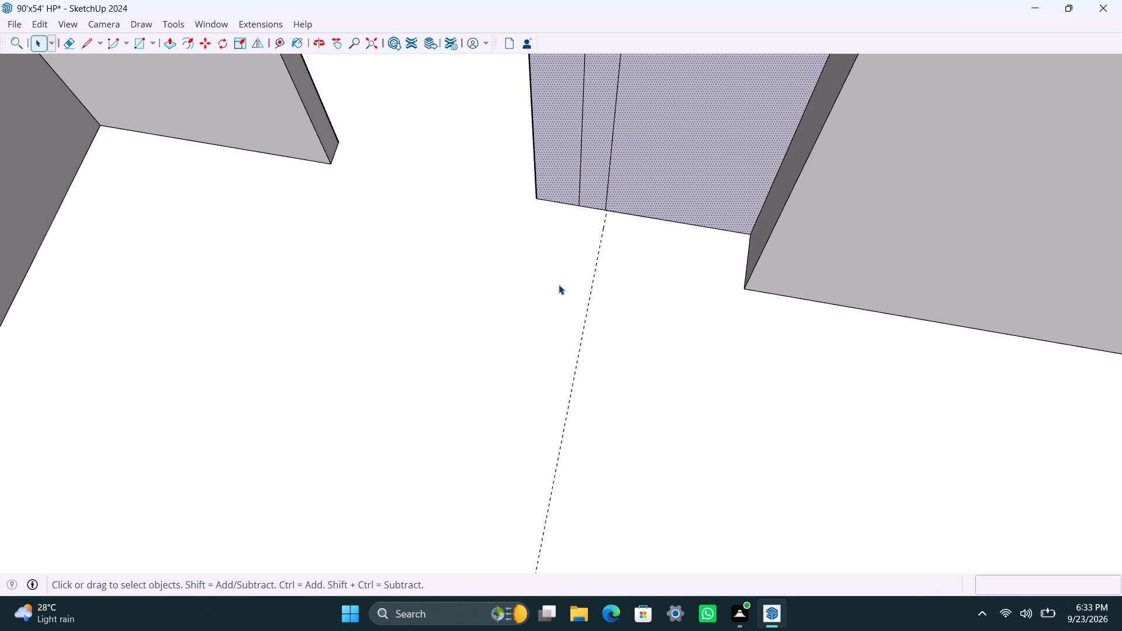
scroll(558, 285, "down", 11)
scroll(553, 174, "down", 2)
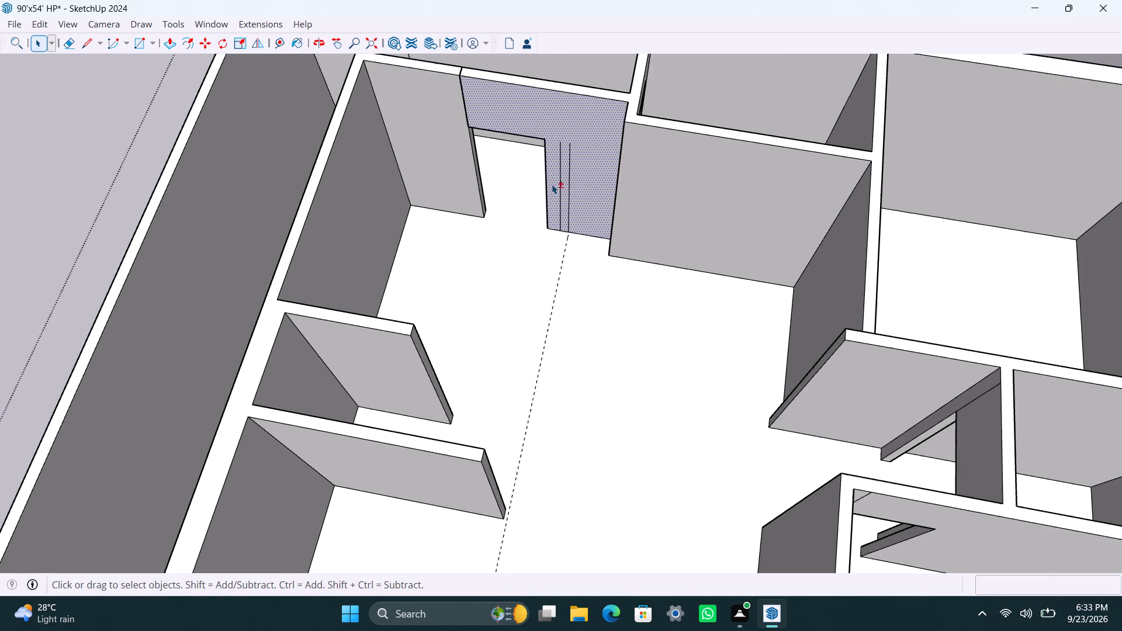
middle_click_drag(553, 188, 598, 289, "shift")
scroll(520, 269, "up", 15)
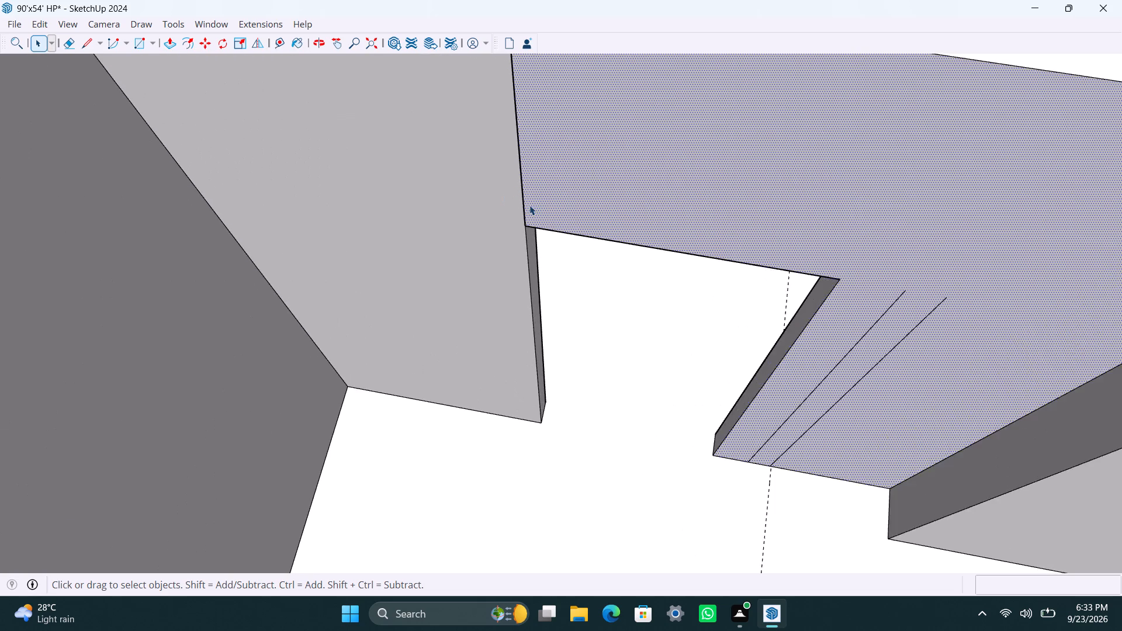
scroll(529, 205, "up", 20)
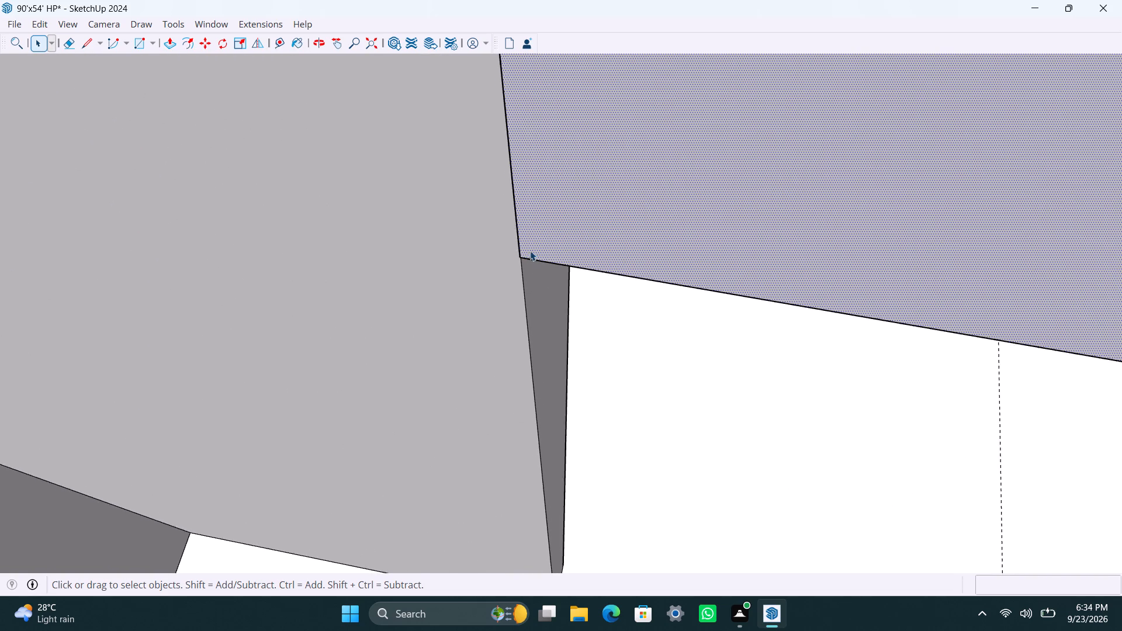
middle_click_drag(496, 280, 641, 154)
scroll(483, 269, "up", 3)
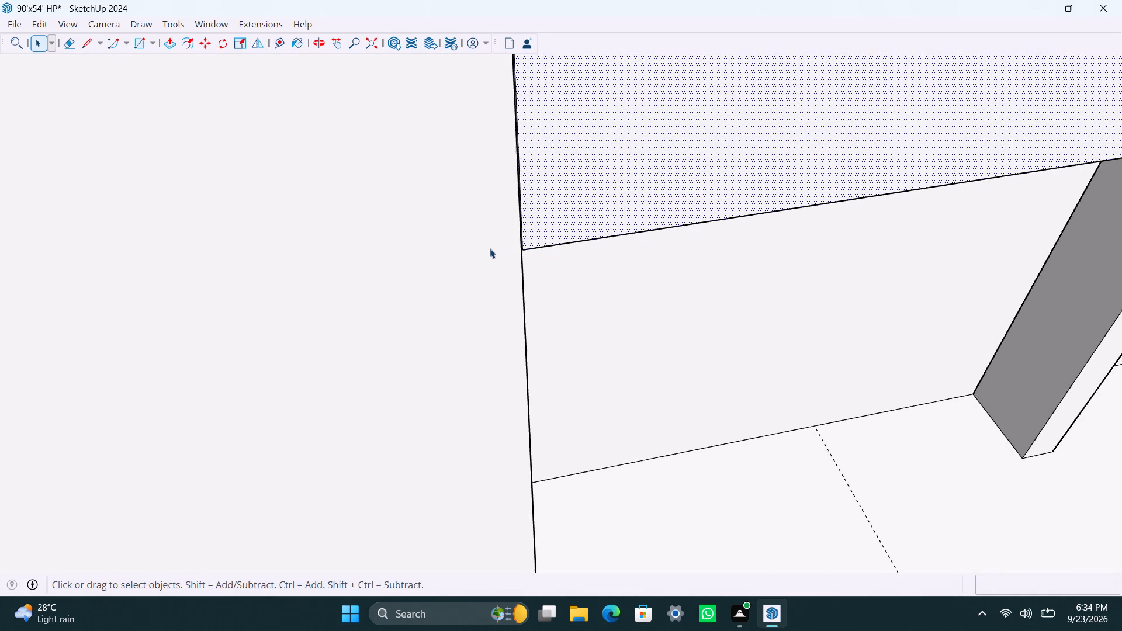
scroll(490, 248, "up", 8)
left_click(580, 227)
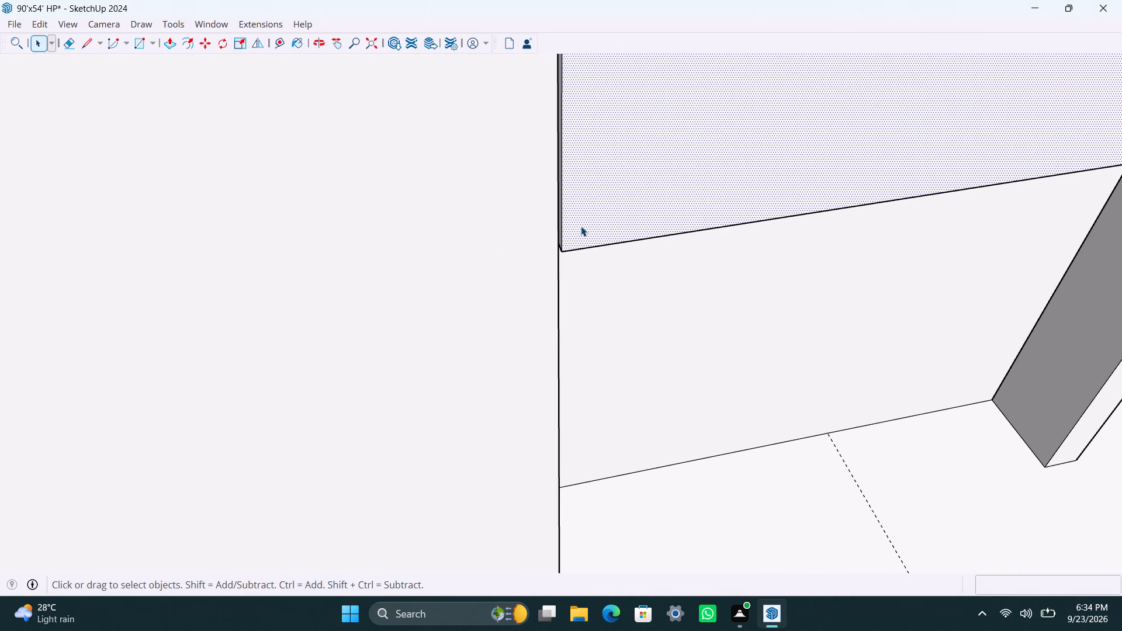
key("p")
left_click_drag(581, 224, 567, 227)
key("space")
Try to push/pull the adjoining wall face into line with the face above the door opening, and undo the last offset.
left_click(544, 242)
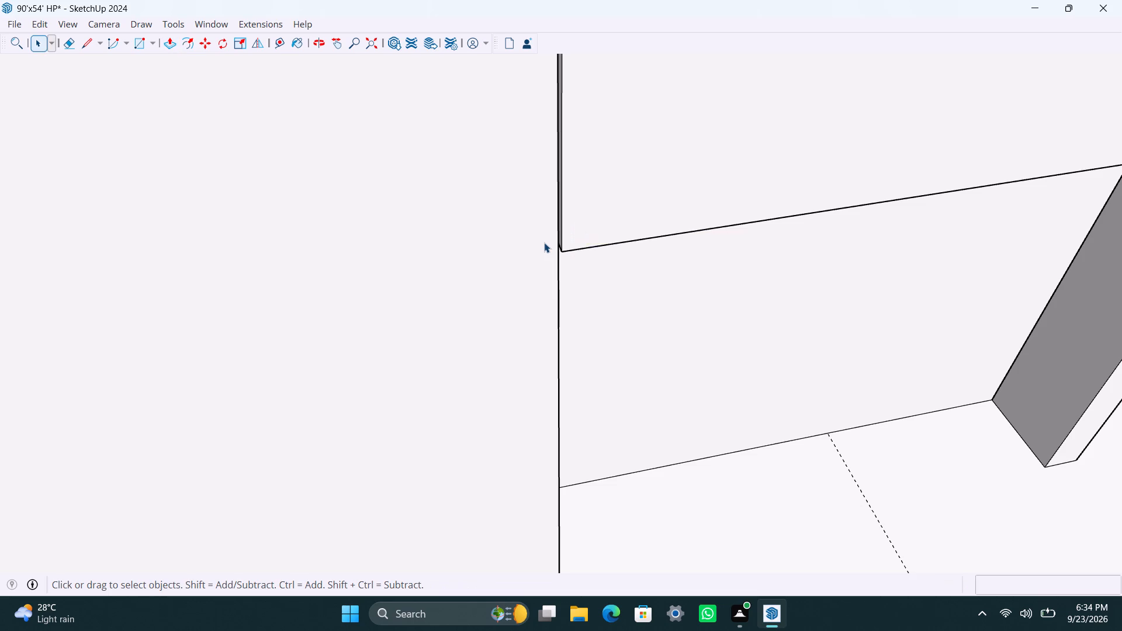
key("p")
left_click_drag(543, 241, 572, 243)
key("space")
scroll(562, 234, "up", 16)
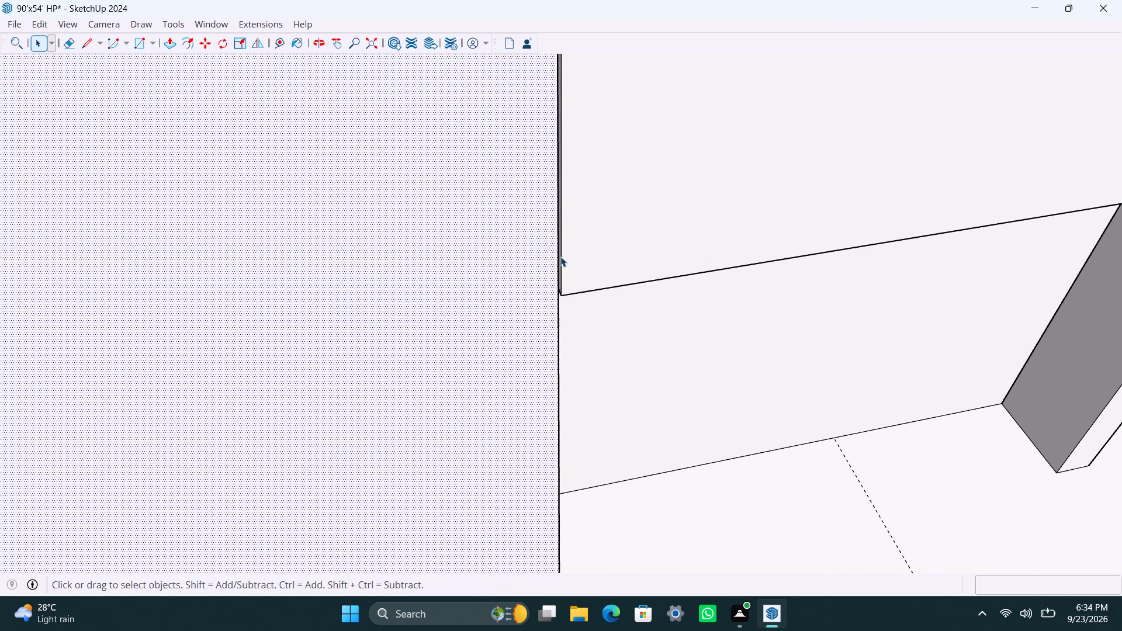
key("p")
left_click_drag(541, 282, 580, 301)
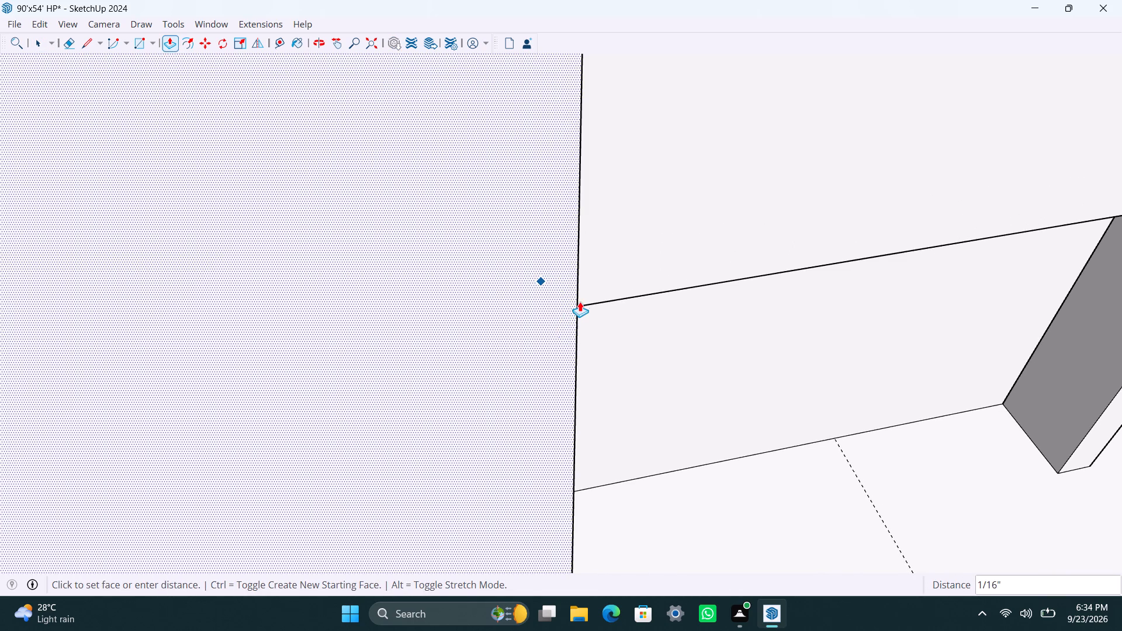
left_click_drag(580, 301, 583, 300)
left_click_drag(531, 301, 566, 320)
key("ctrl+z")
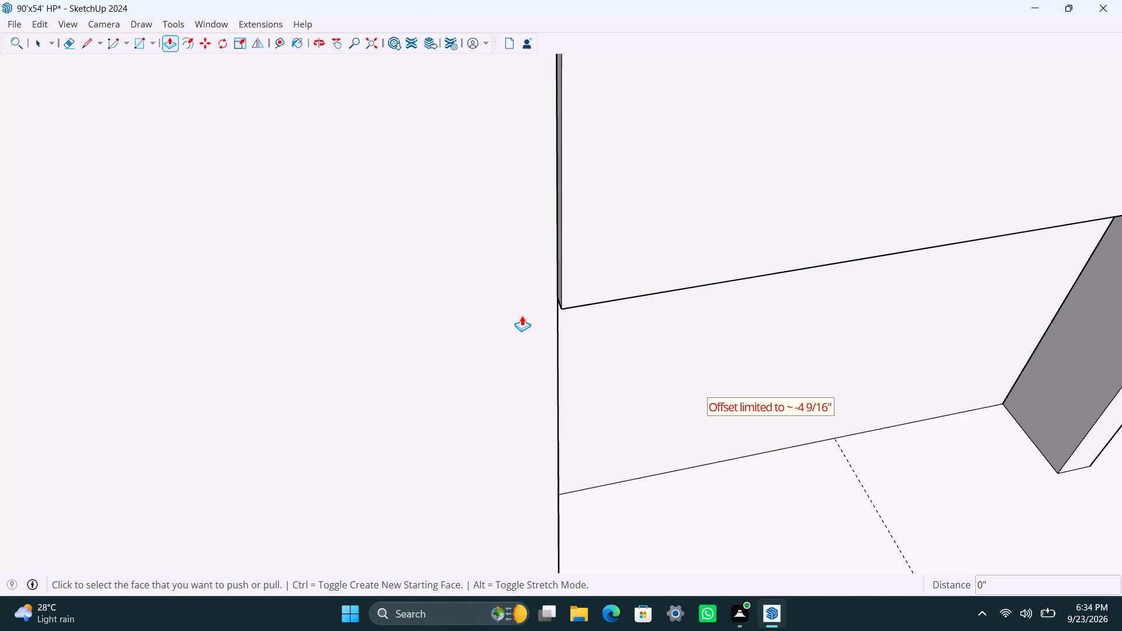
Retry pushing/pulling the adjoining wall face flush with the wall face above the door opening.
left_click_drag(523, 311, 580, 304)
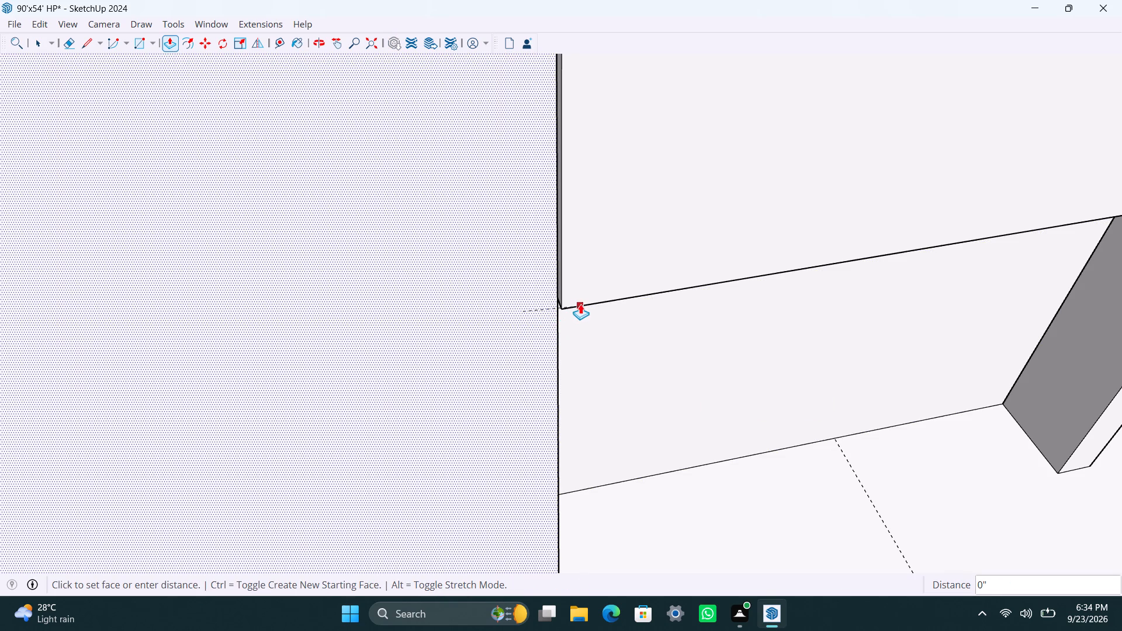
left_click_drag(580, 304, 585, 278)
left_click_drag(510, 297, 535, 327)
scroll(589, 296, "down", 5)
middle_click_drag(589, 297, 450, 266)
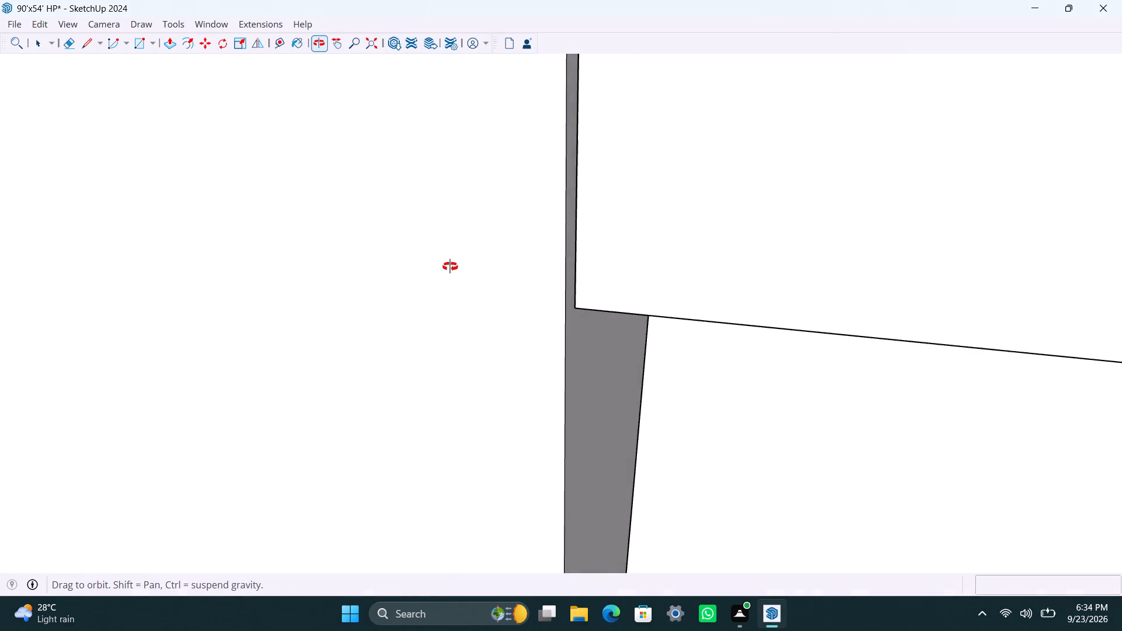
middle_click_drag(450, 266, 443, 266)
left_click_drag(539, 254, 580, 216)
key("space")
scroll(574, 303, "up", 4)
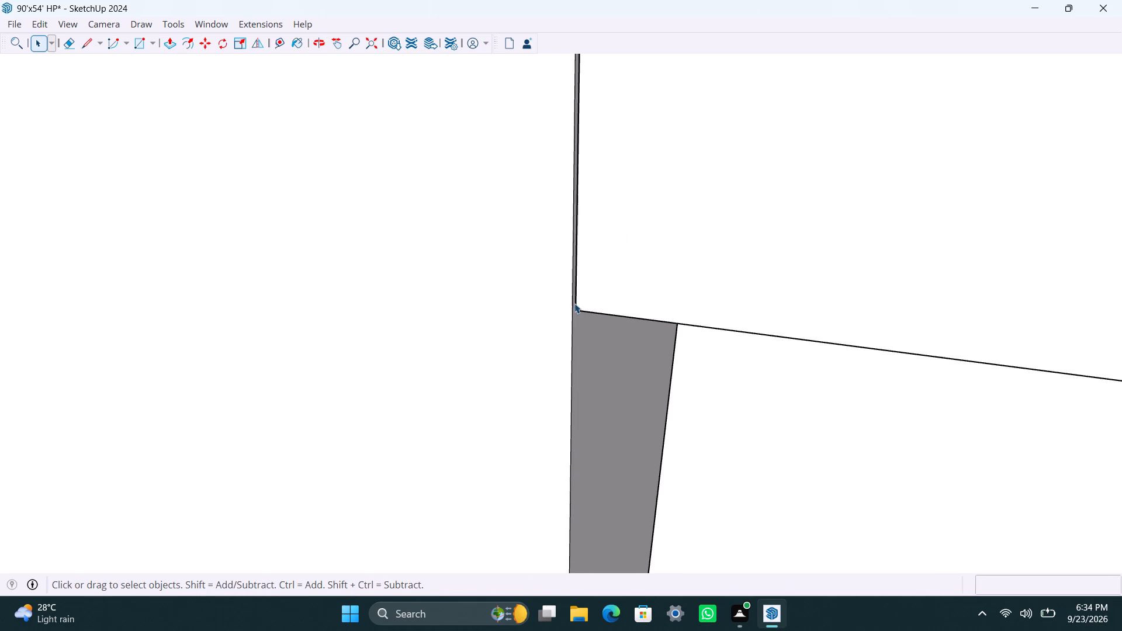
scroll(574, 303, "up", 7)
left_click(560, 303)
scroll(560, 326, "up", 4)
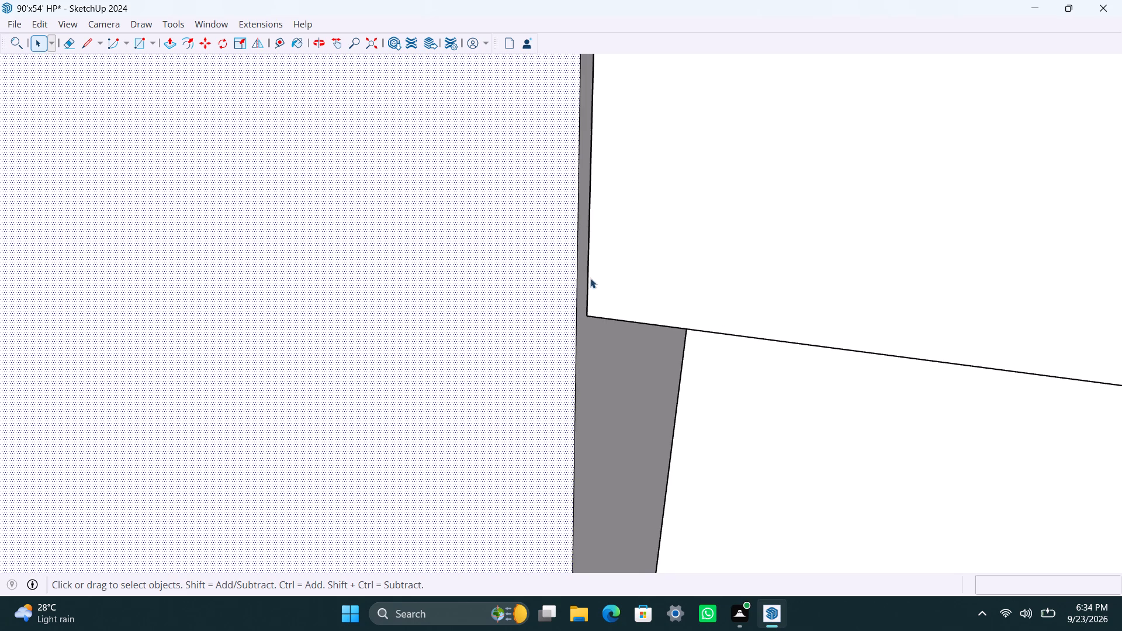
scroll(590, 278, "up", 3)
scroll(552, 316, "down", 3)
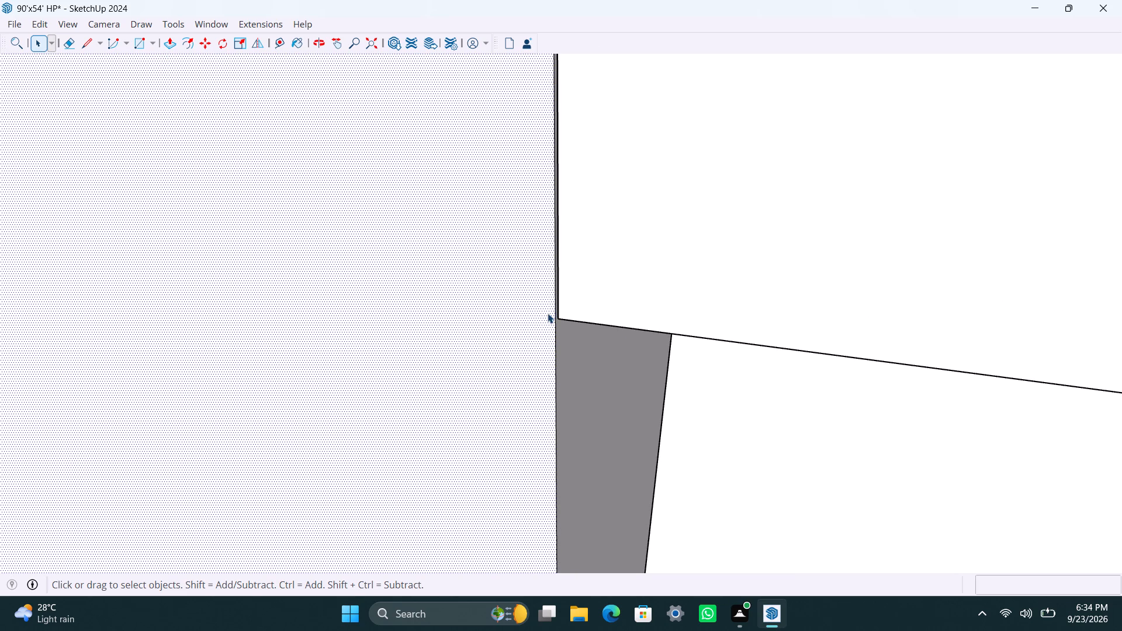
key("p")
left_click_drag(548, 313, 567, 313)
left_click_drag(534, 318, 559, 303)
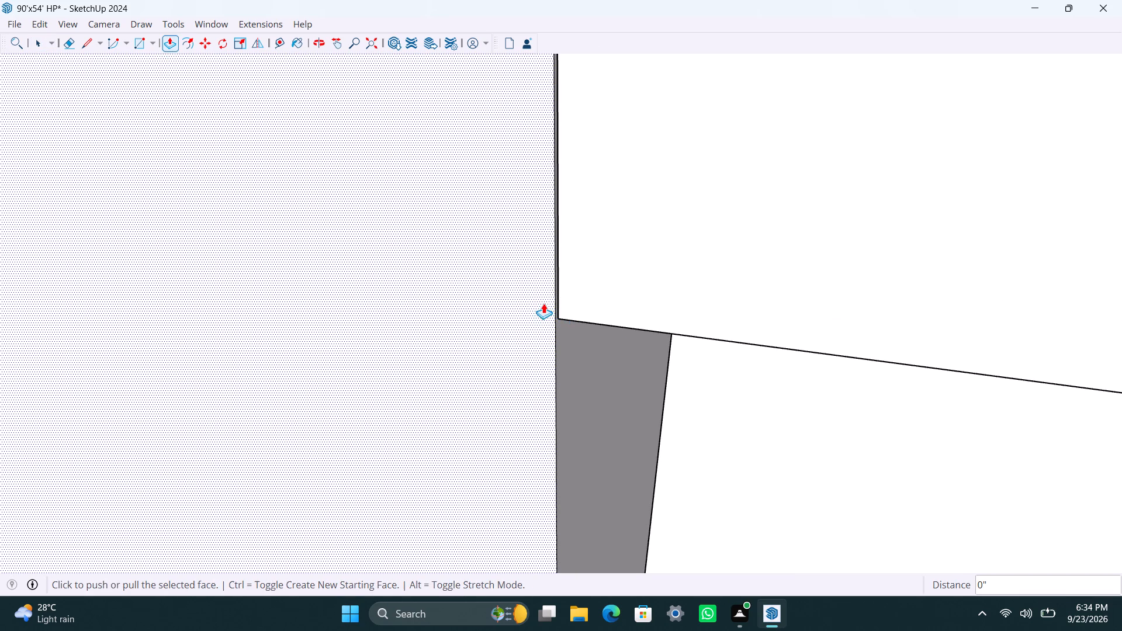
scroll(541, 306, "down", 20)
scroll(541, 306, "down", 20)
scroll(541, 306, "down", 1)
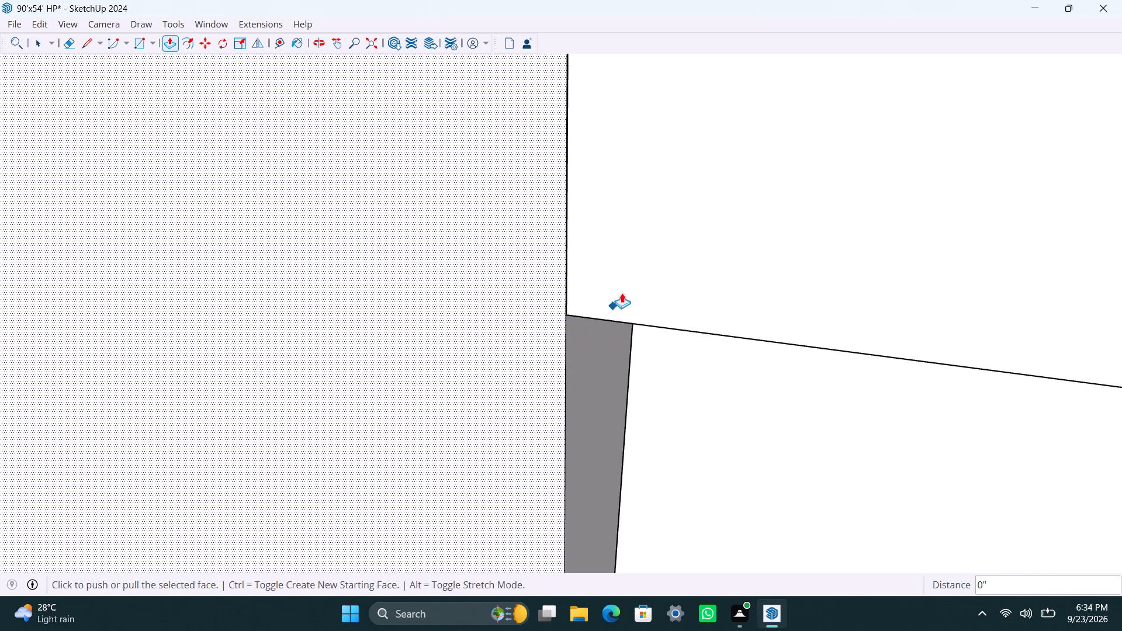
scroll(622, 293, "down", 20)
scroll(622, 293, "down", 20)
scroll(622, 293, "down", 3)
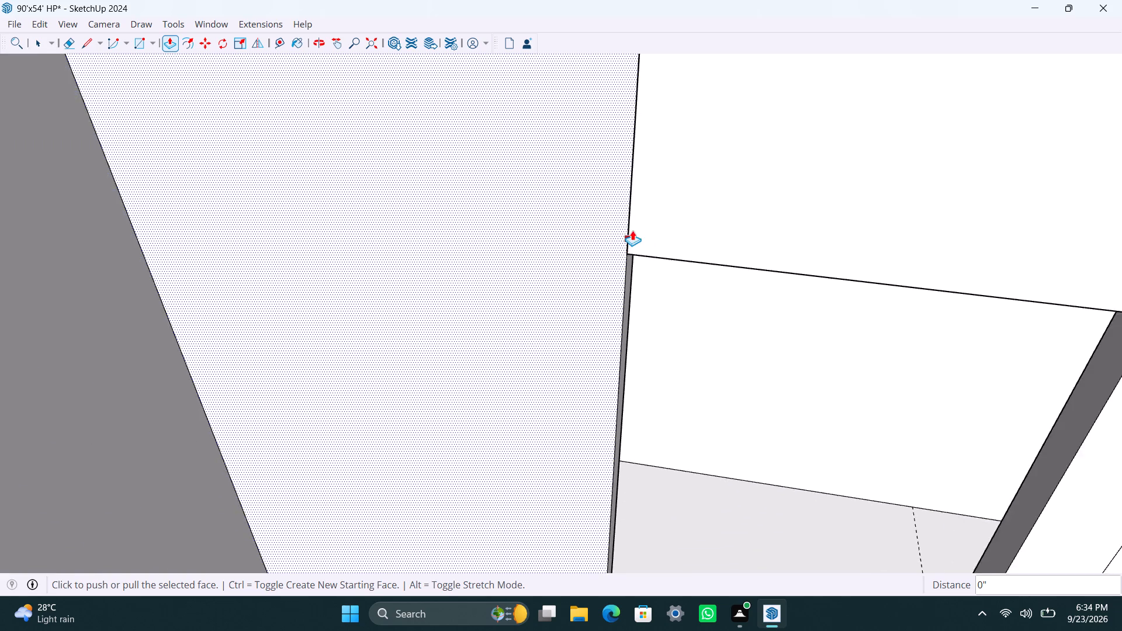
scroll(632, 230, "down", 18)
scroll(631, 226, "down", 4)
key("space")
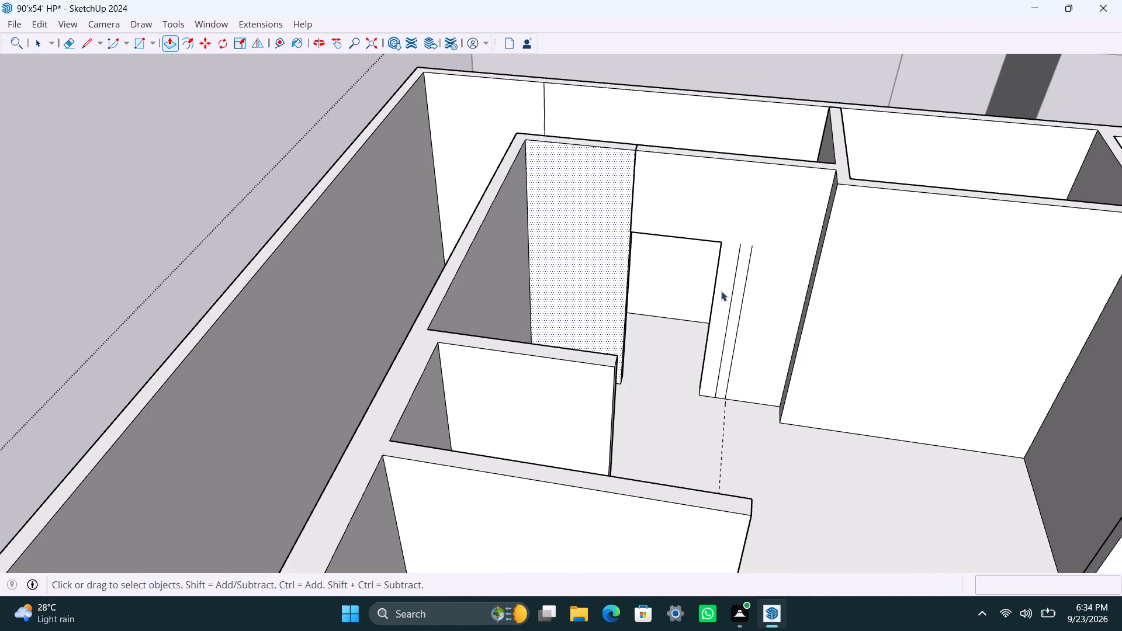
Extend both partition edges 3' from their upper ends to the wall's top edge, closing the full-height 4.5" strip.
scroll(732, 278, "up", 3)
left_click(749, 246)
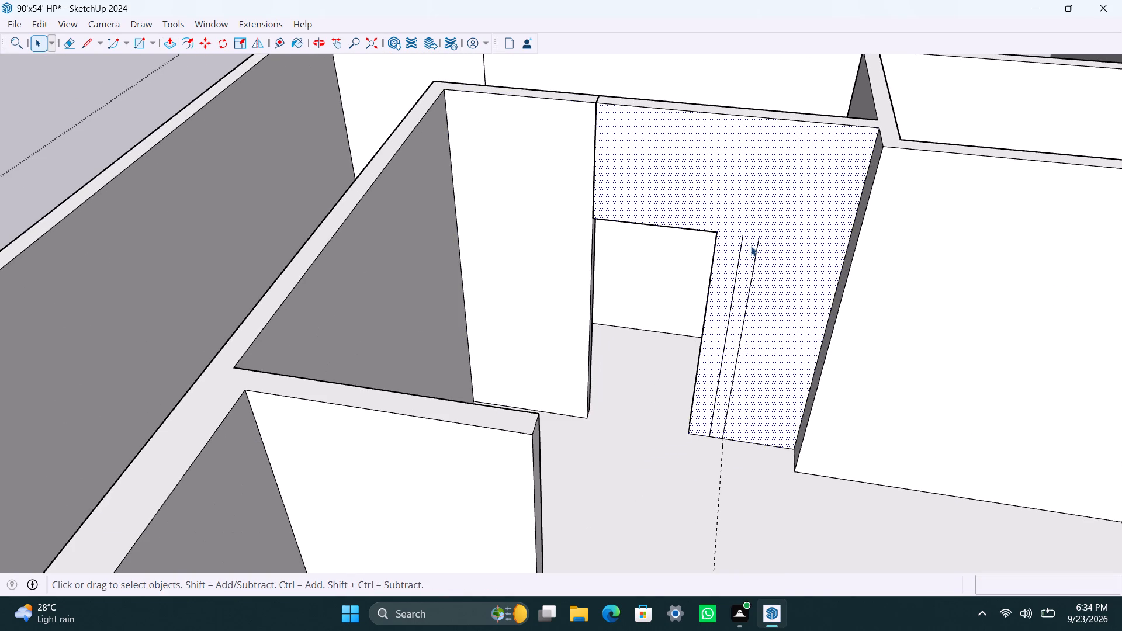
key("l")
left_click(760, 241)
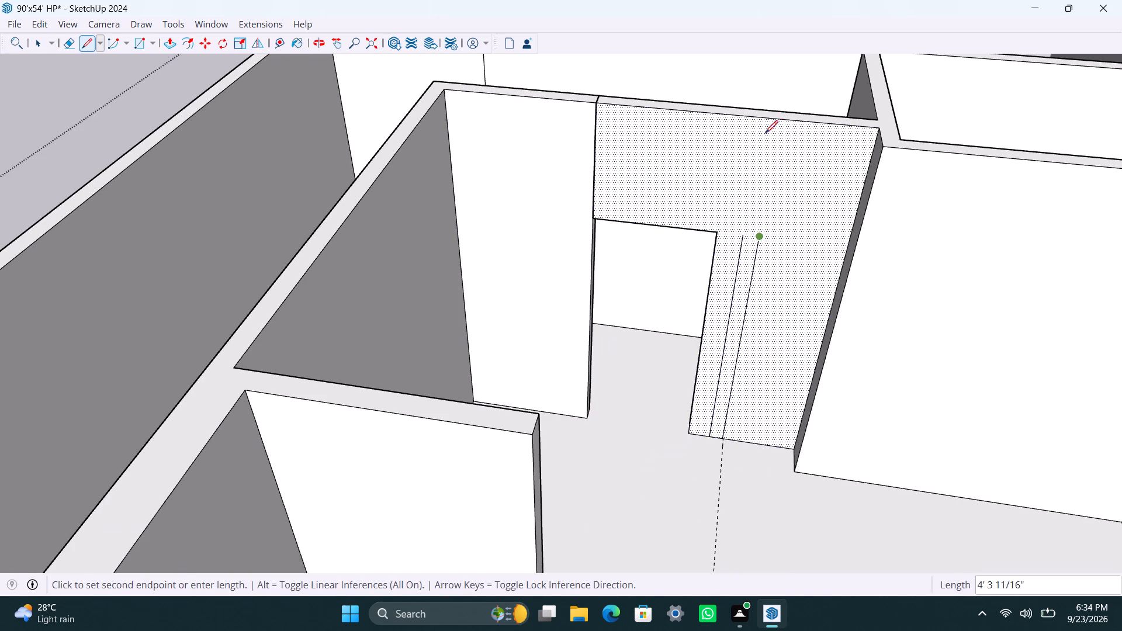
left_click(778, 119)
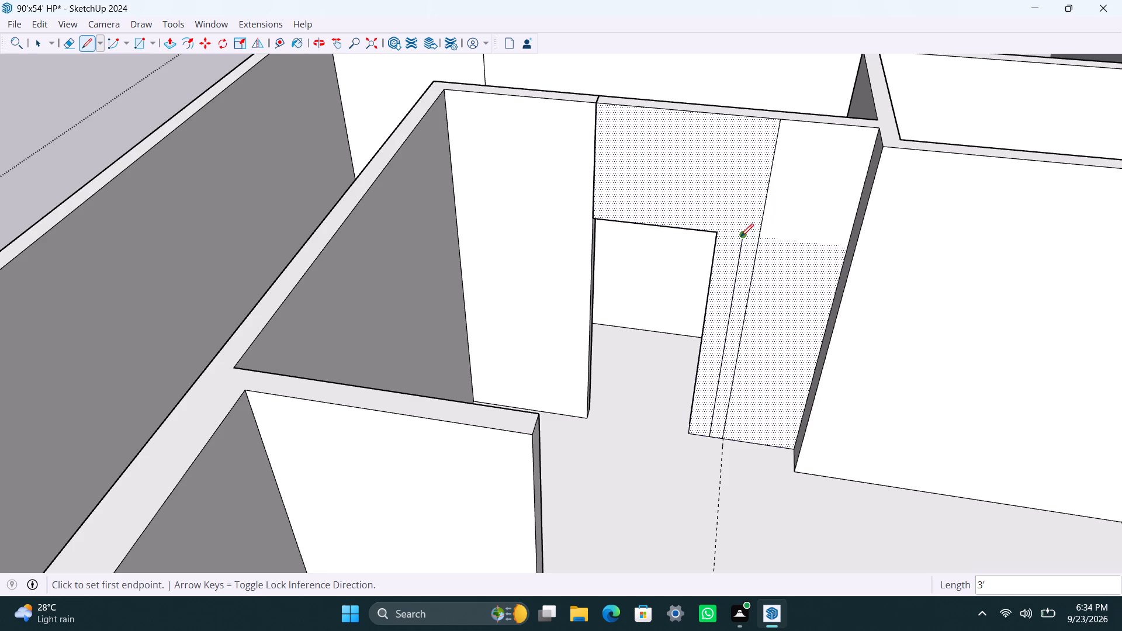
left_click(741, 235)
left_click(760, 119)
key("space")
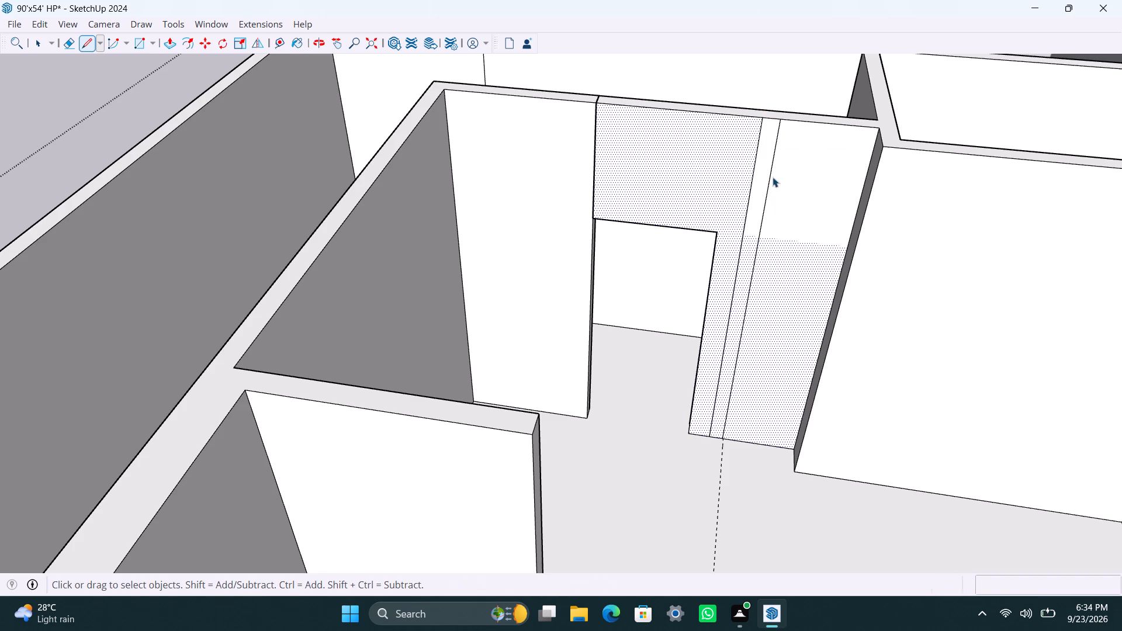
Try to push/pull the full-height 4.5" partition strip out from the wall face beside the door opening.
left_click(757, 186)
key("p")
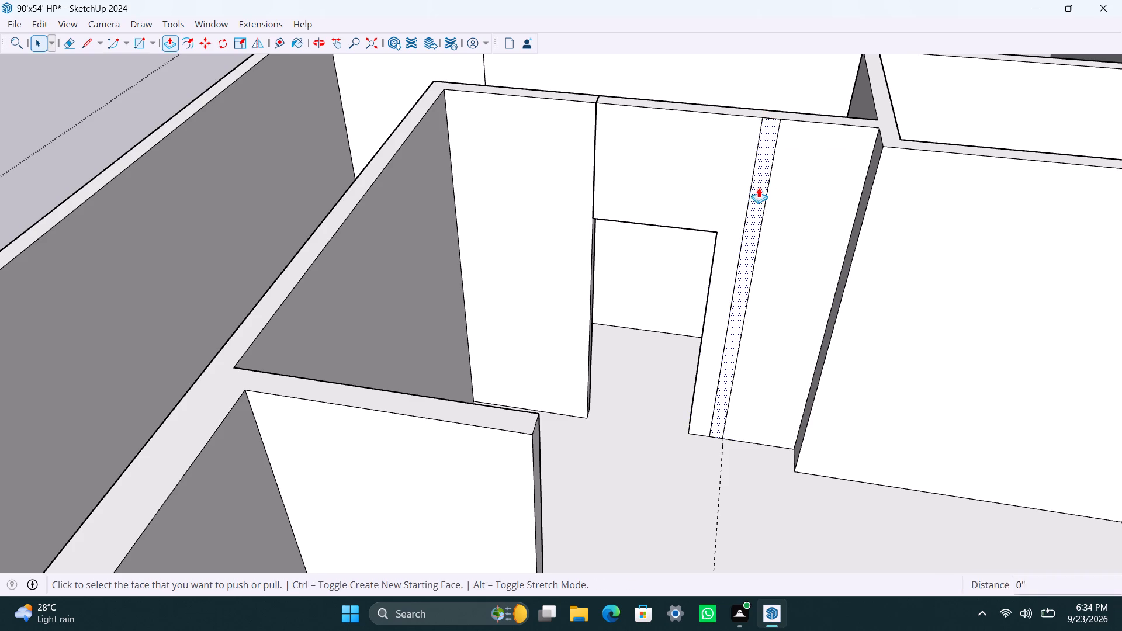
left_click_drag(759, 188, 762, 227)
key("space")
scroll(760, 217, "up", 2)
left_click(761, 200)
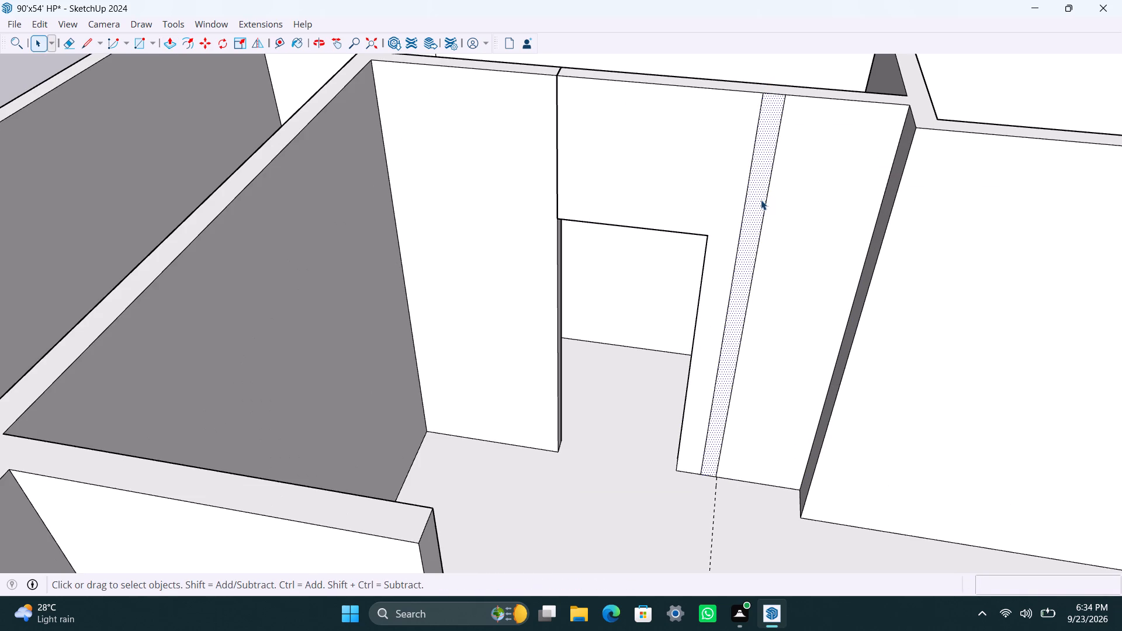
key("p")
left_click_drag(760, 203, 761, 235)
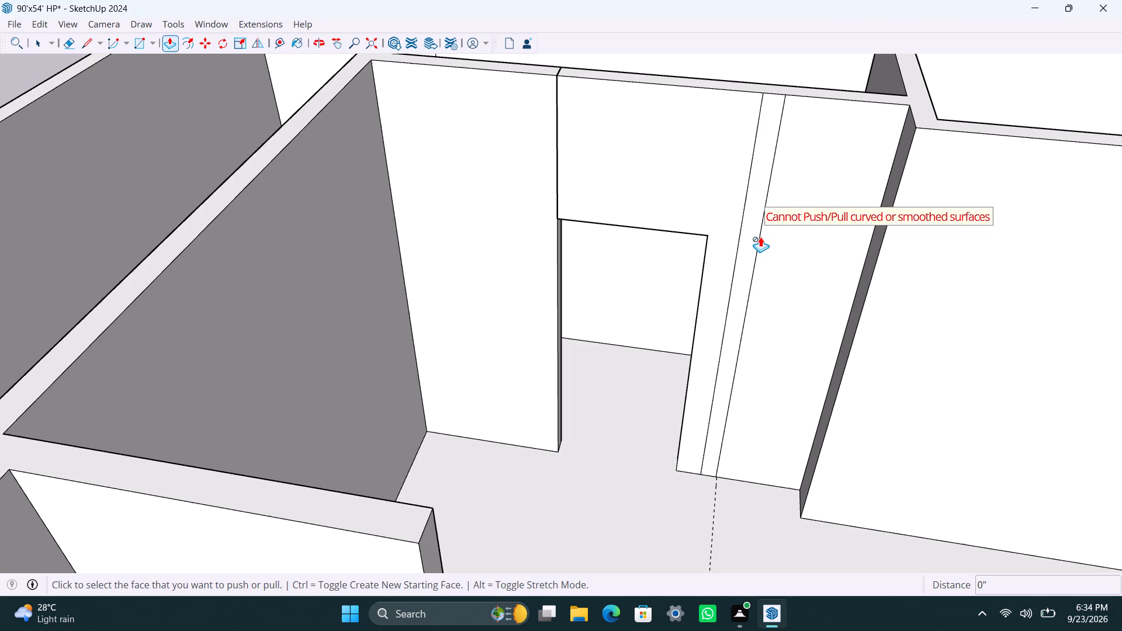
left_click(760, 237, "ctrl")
Undo the edge extensions, the two copied partition edges and the 2' guide beside the door opening.
key("ctrl+z")
key("ctrl+z")
key("ctrl+z")
key("ctrl+z")
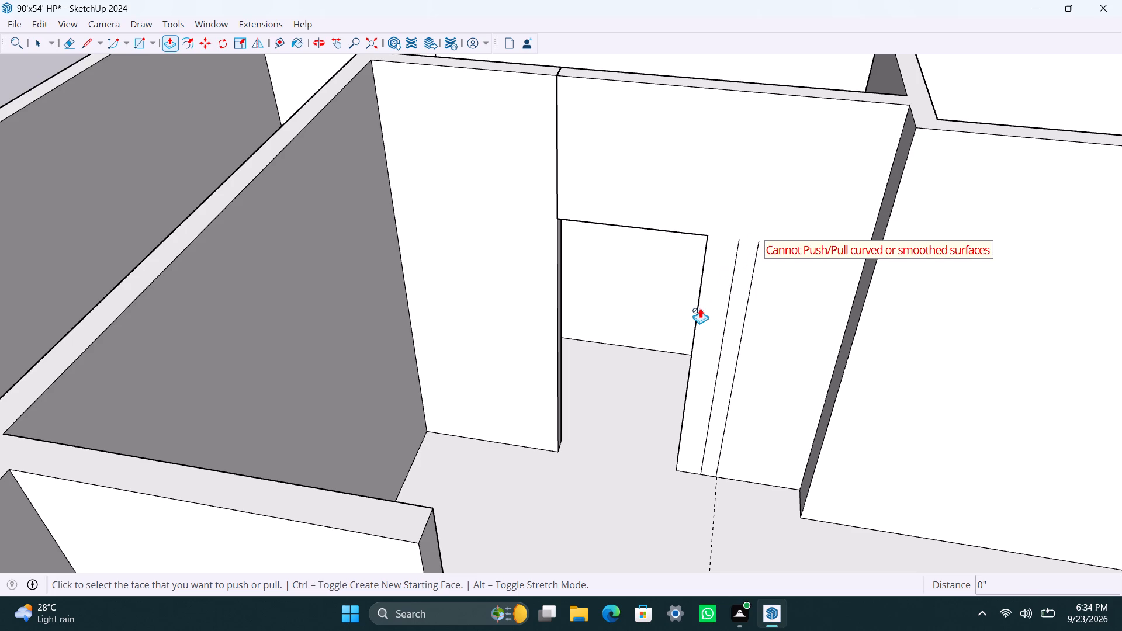
key("ctrl+z")
key("ctrl+z")
key("ctrl+z")
key("ctrl+z")
key("ctrl+z")
key("ctrl+z")
key("ctrl+z")
key("ctrl+z")
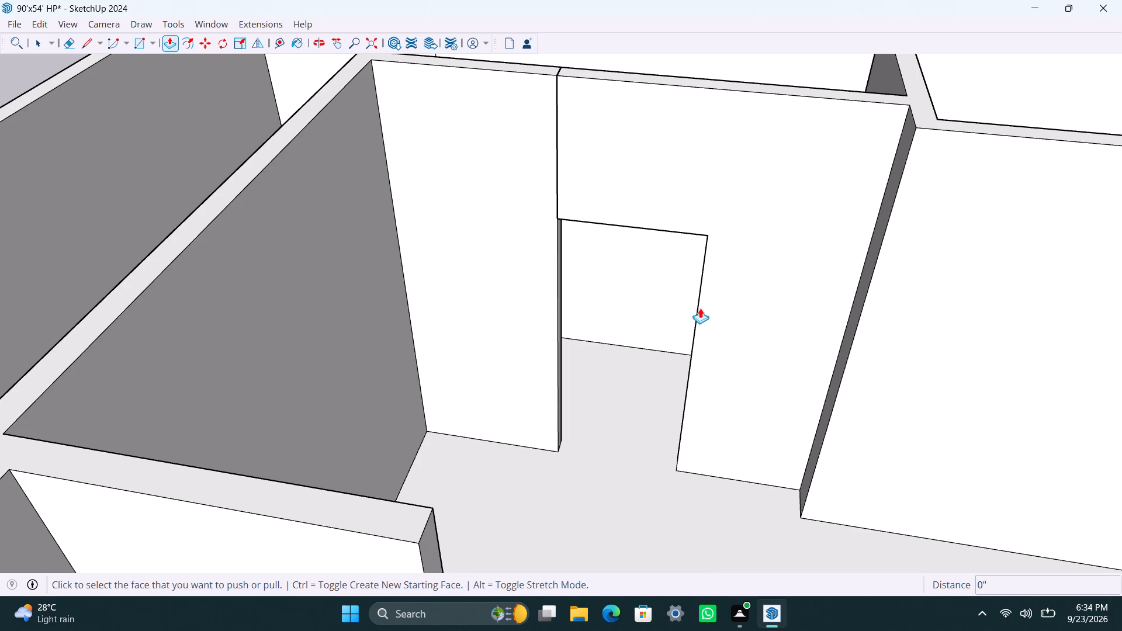
Undo the lintelled door opening and the wall segments on both sides of it, back to the open gap.
key("ctrl+z")
key("ctrl+z")
key("ctrl+z")
key("ctrl+z")
key("ctrl+z")
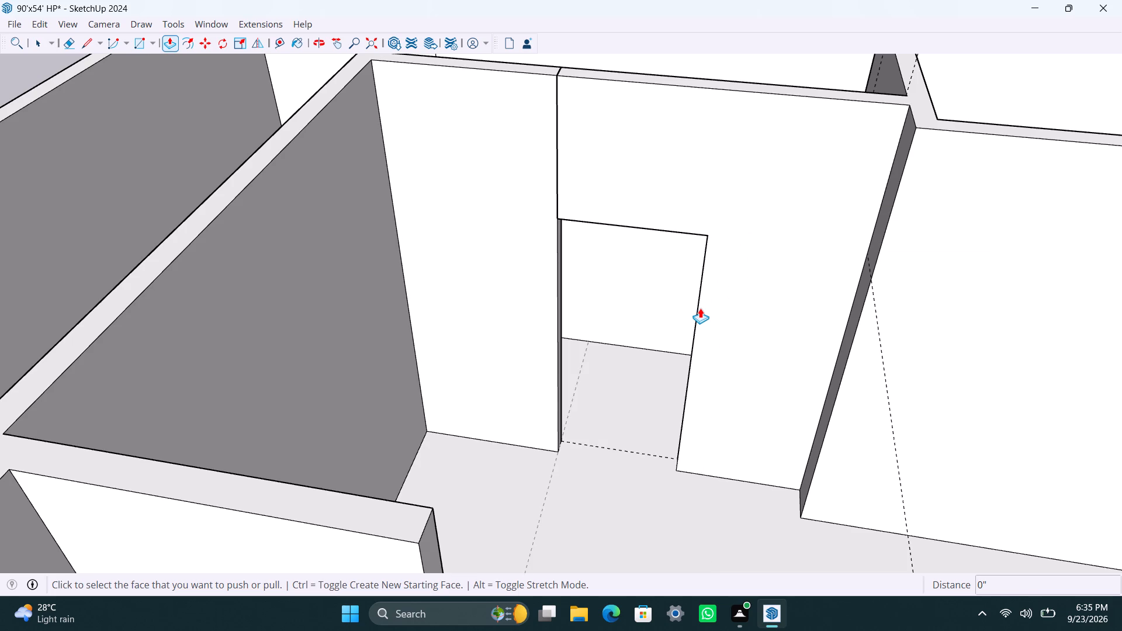
key("ctrl+z")
key("ctrl+z")
key("ctrl+z")
key("ctrl+z")
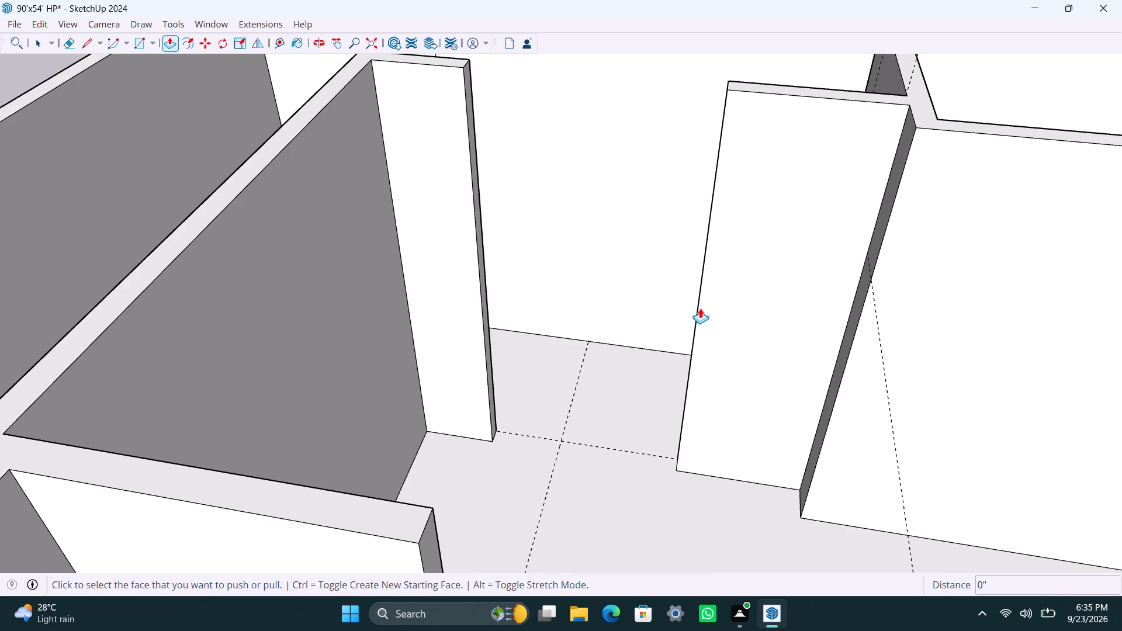
key("ctrl+z")
key("ctrl+z")
key("ctrl+z")
key("ctrl+z")
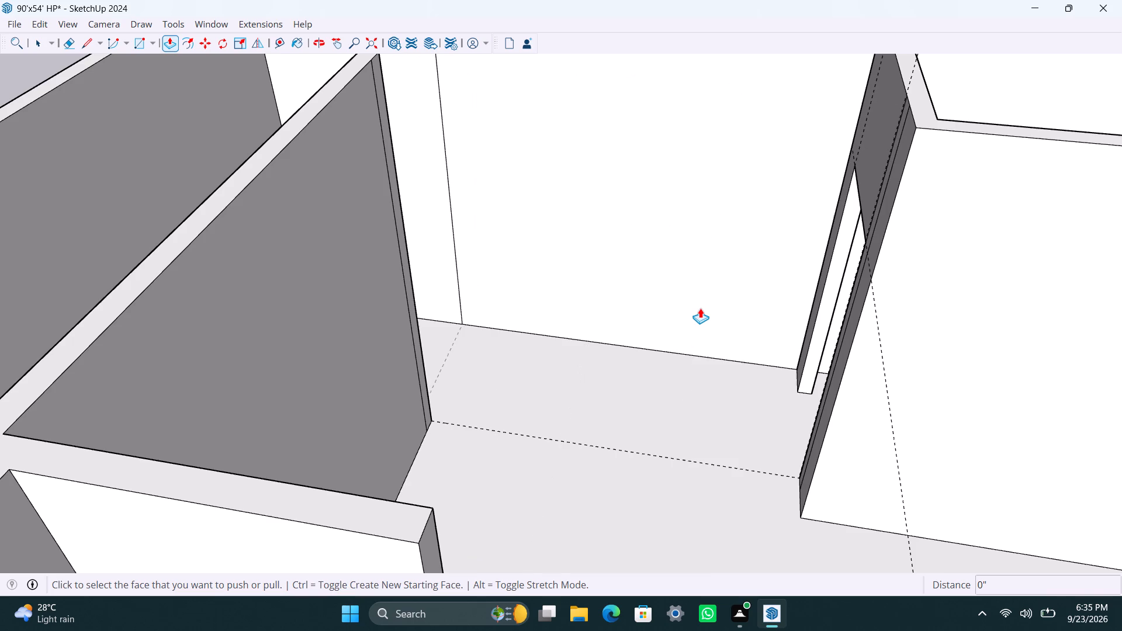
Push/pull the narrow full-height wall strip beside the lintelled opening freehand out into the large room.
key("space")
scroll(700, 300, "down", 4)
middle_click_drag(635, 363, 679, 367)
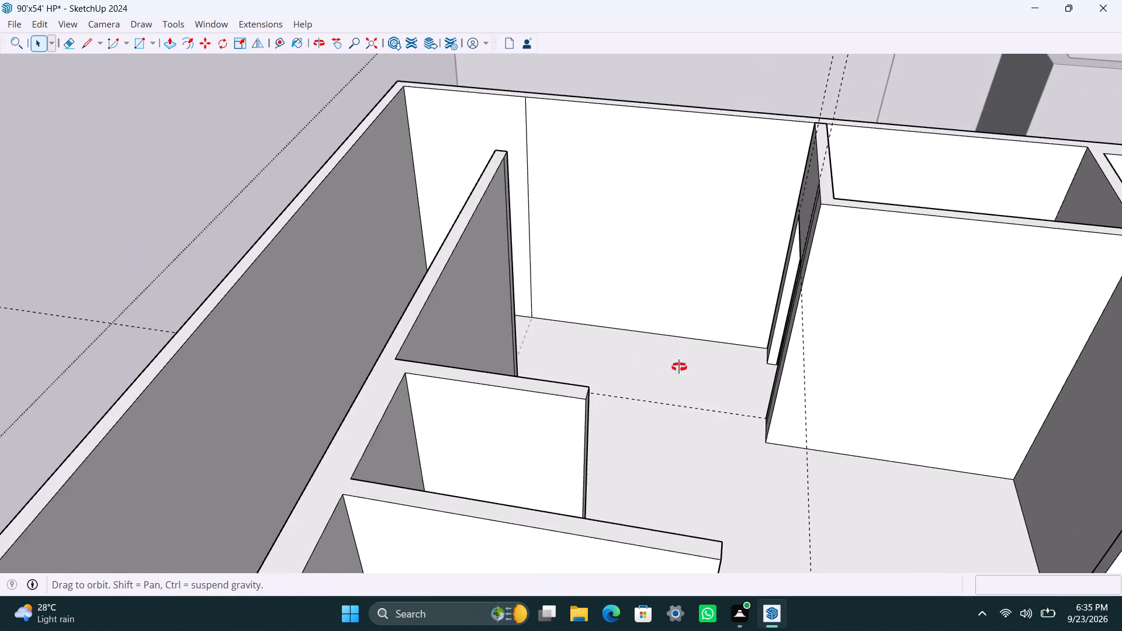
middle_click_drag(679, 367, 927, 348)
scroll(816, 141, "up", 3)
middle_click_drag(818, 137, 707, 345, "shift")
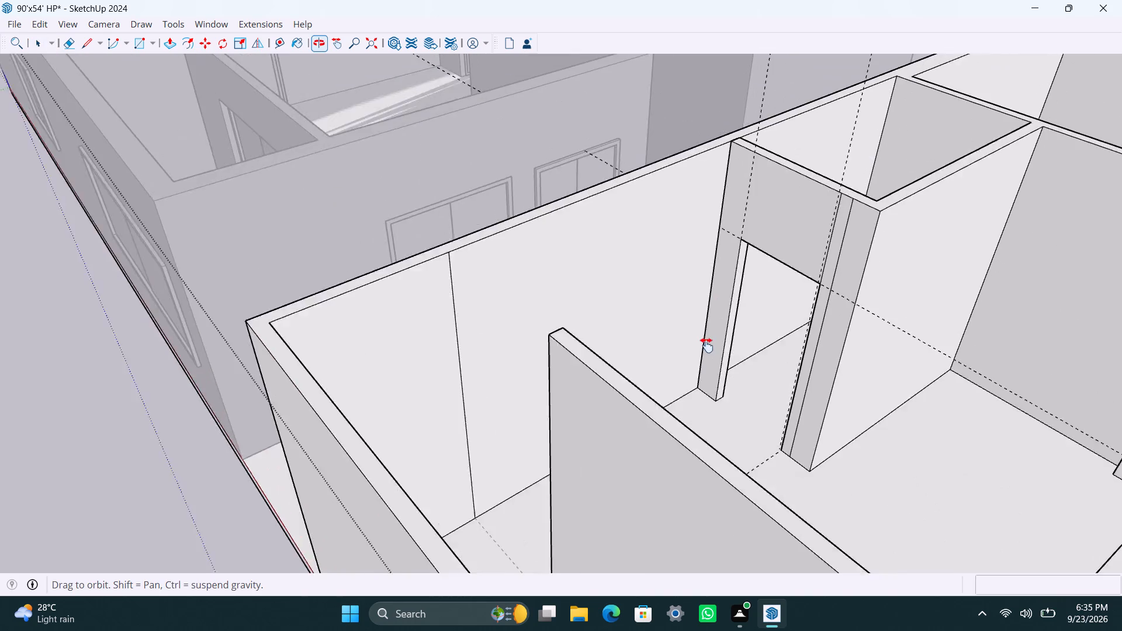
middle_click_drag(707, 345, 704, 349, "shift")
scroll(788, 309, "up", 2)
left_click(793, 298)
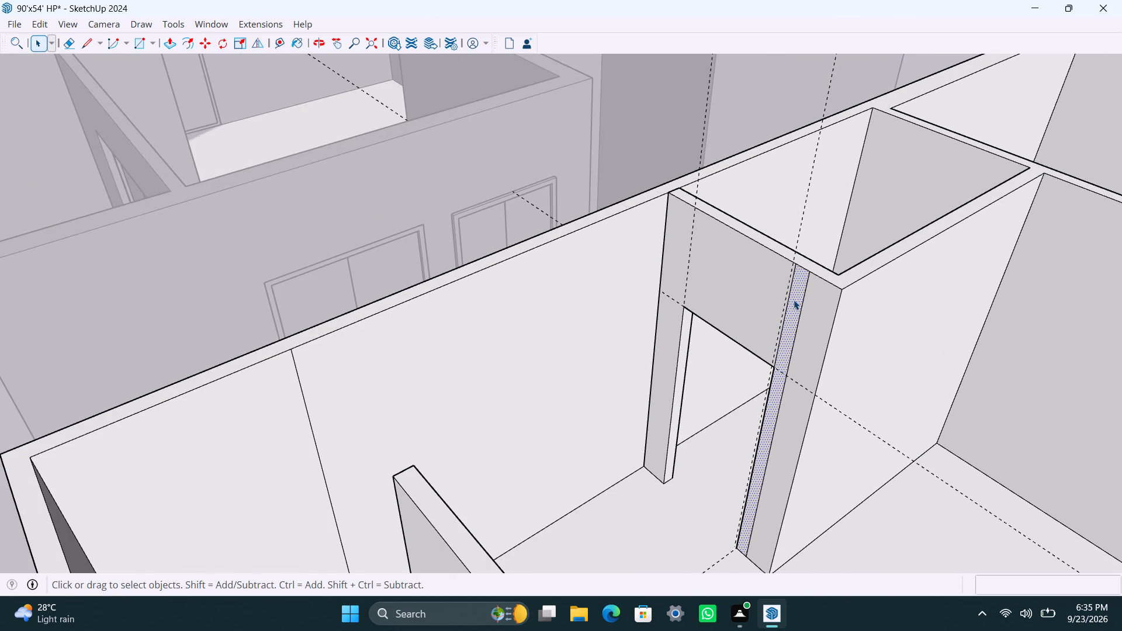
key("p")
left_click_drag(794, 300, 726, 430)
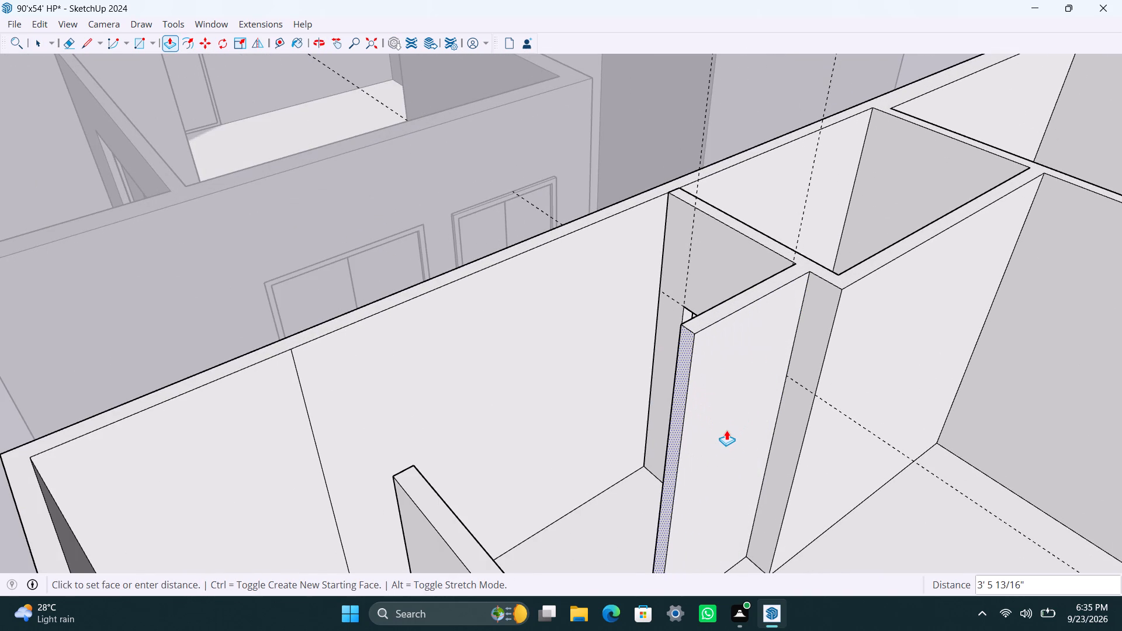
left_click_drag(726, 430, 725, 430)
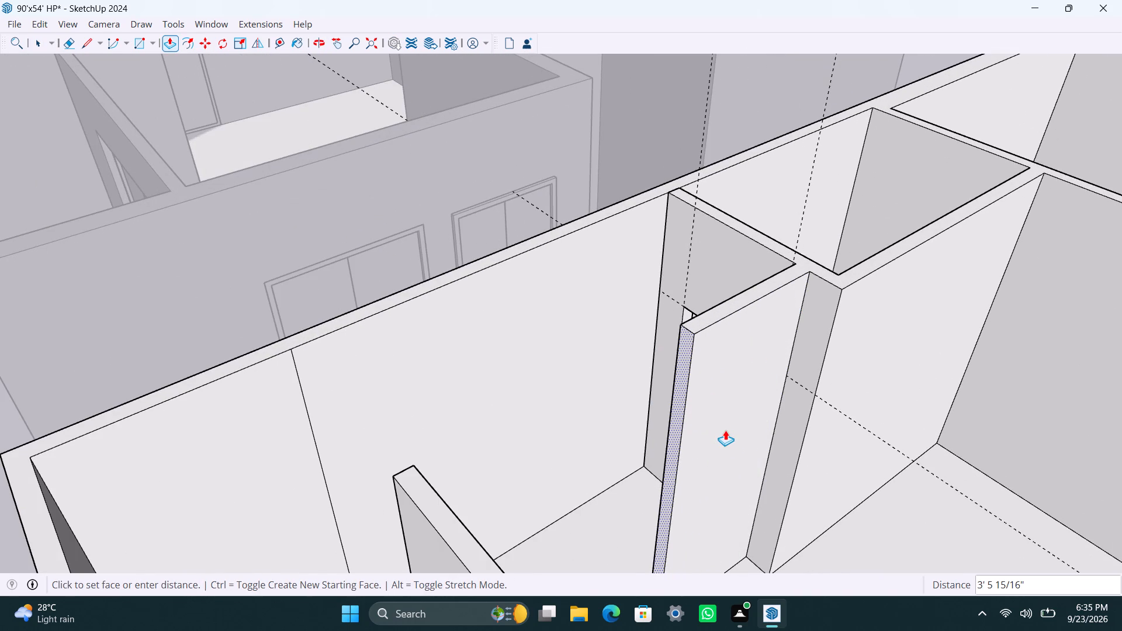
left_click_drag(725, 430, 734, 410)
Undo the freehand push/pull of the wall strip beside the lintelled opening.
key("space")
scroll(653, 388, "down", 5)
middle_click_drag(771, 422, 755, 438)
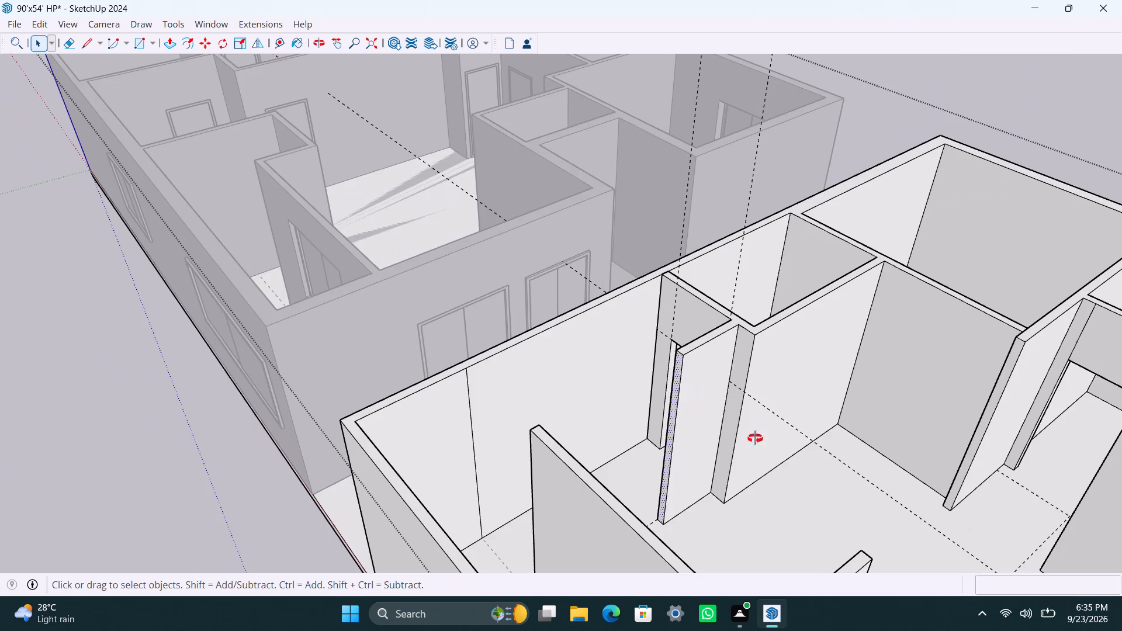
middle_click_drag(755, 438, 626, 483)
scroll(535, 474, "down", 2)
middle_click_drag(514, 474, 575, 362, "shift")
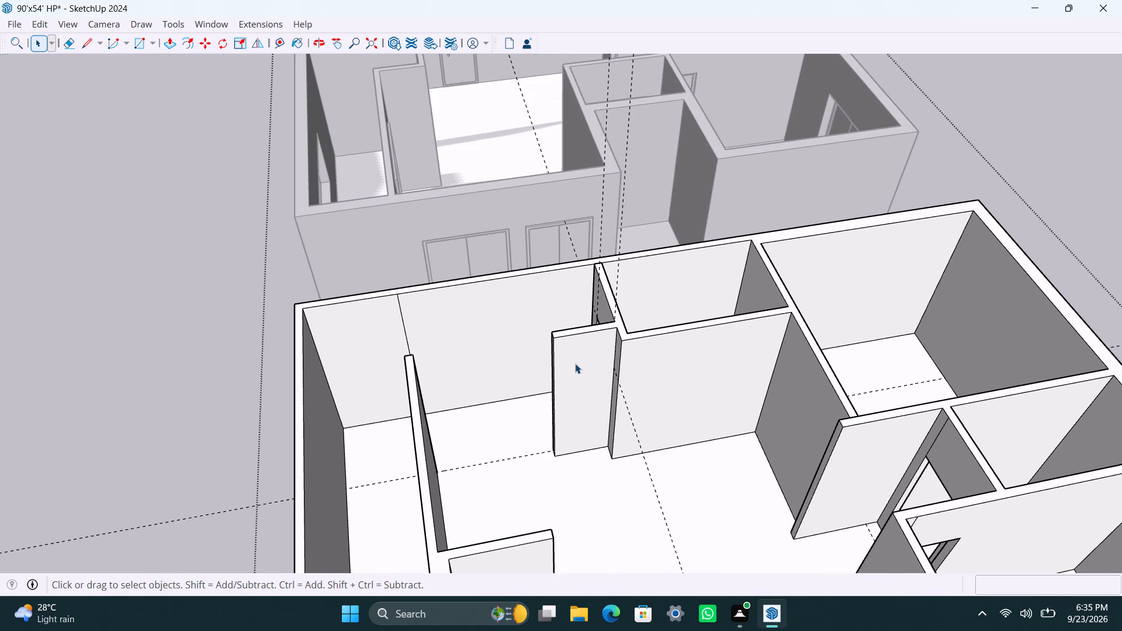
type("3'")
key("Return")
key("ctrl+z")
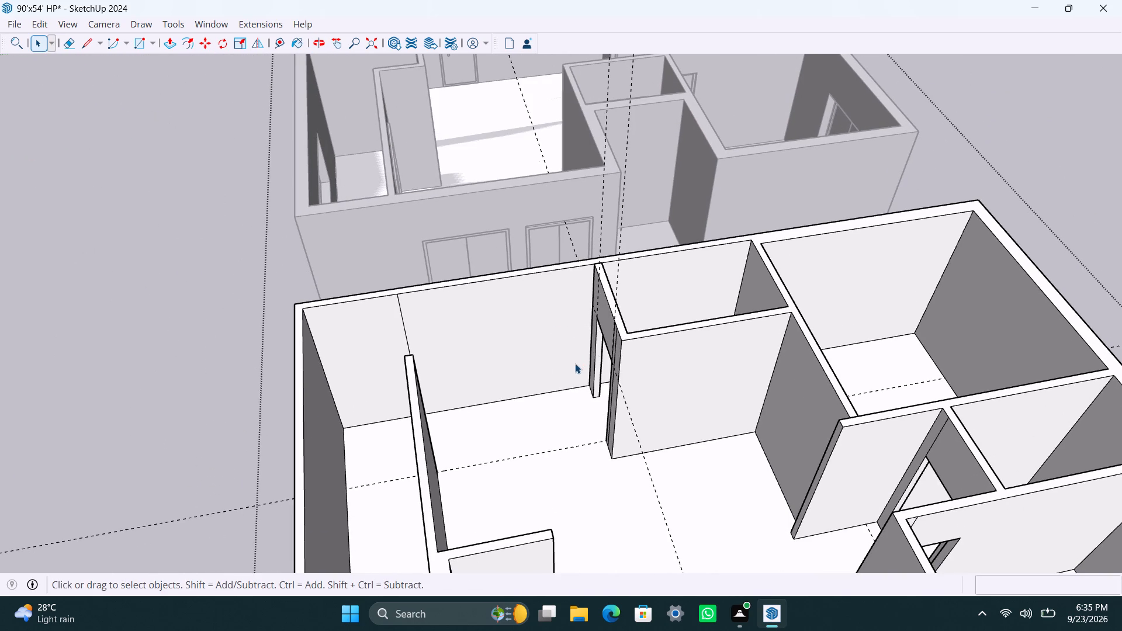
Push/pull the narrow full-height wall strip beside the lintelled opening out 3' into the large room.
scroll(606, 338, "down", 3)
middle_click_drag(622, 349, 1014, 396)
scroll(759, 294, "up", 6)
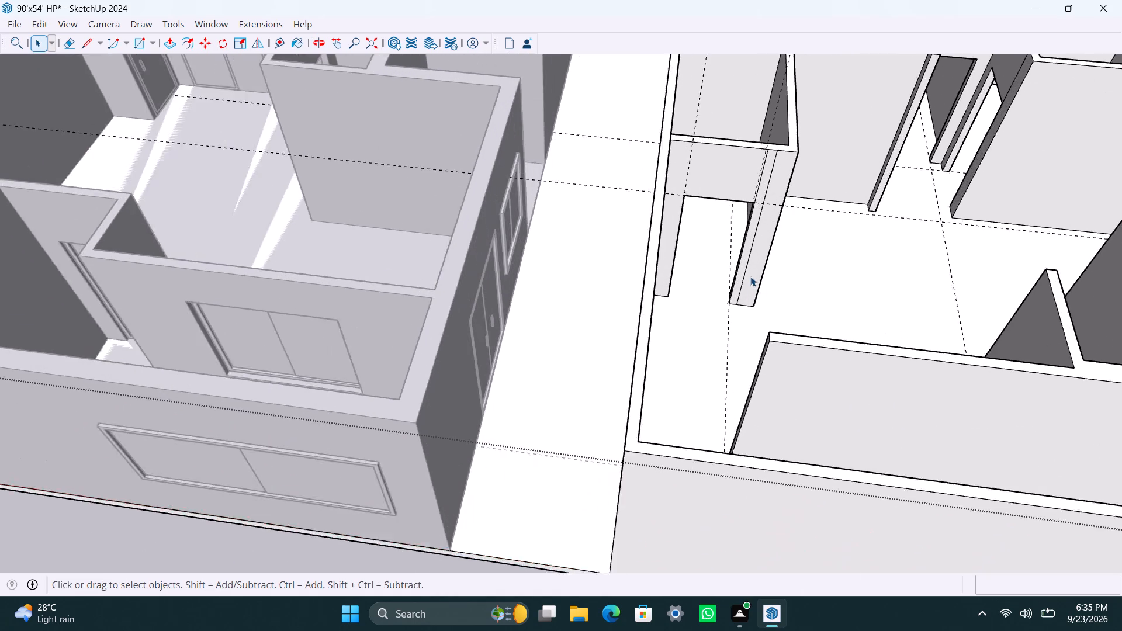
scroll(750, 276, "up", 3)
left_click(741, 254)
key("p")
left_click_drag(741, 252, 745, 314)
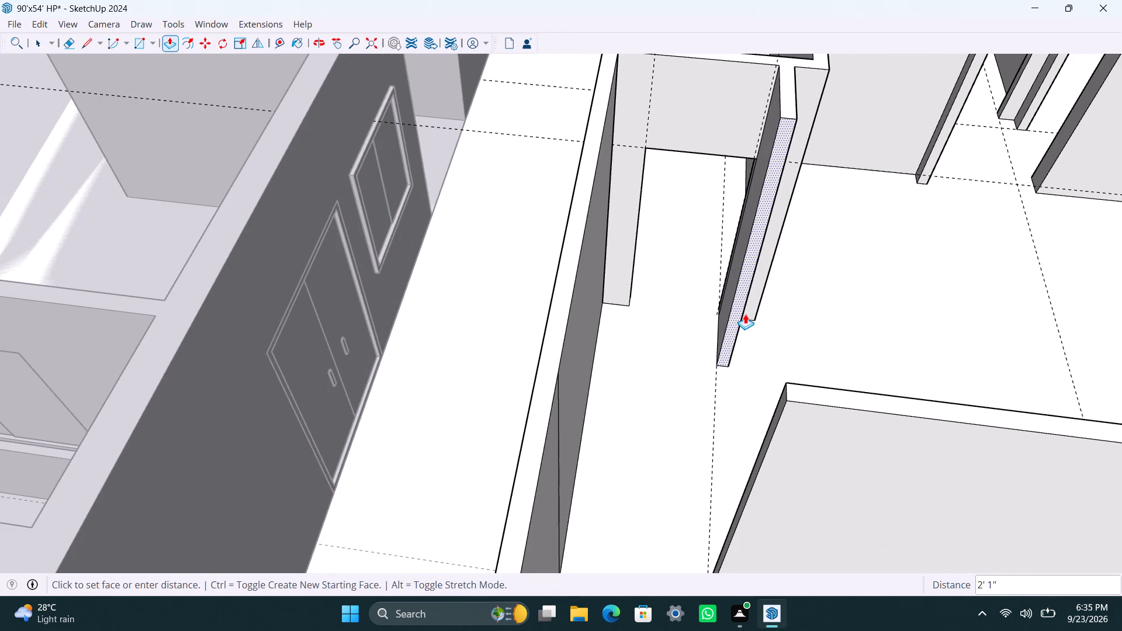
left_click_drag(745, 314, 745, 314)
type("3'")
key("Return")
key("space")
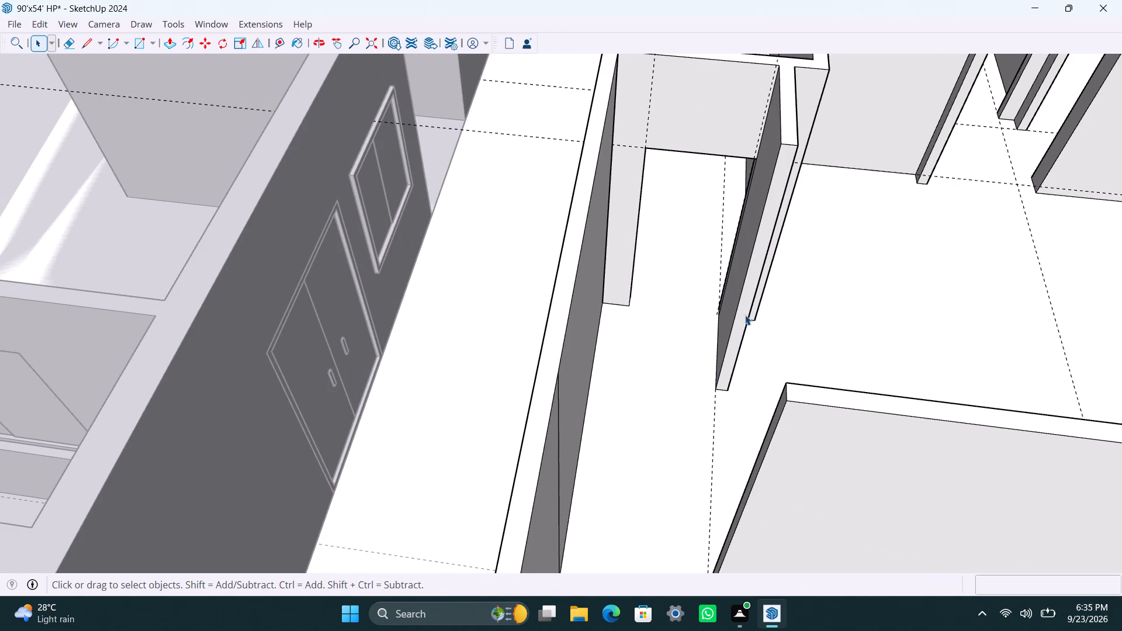
Examine the 3' wall extension from several angles, checking its alignment with the floor guide and the partition across the room.
scroll(743, 306, "up", 10)
middle_click_drag(714, 318, 795, 325)
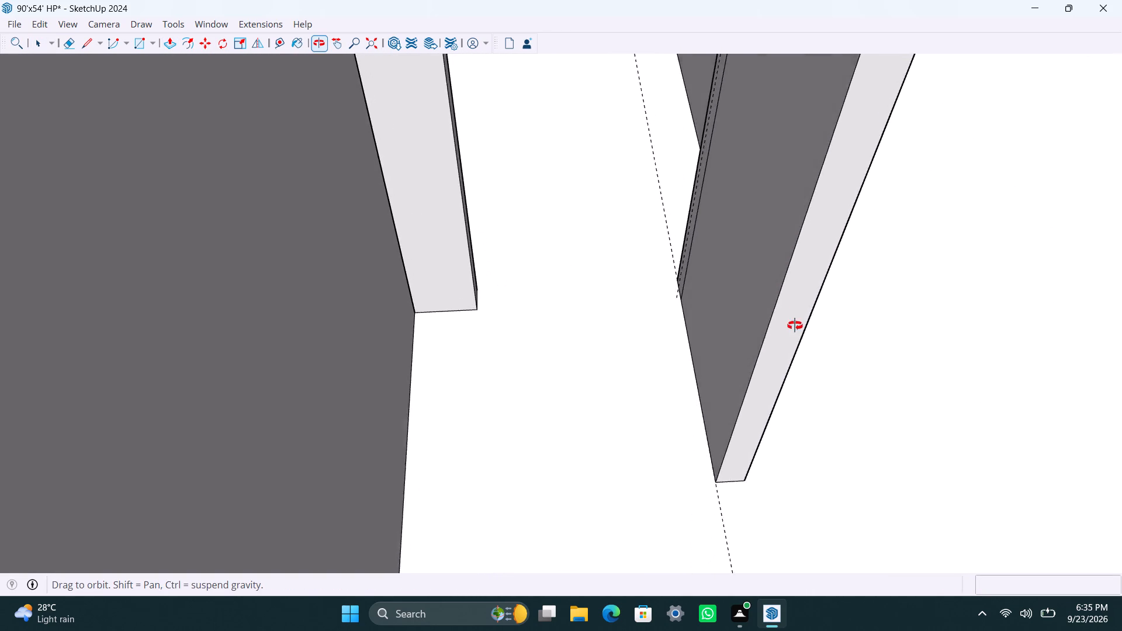
middle_click_drag(795, 325, 803, 327)
scroll(732, 241, "down", 11)
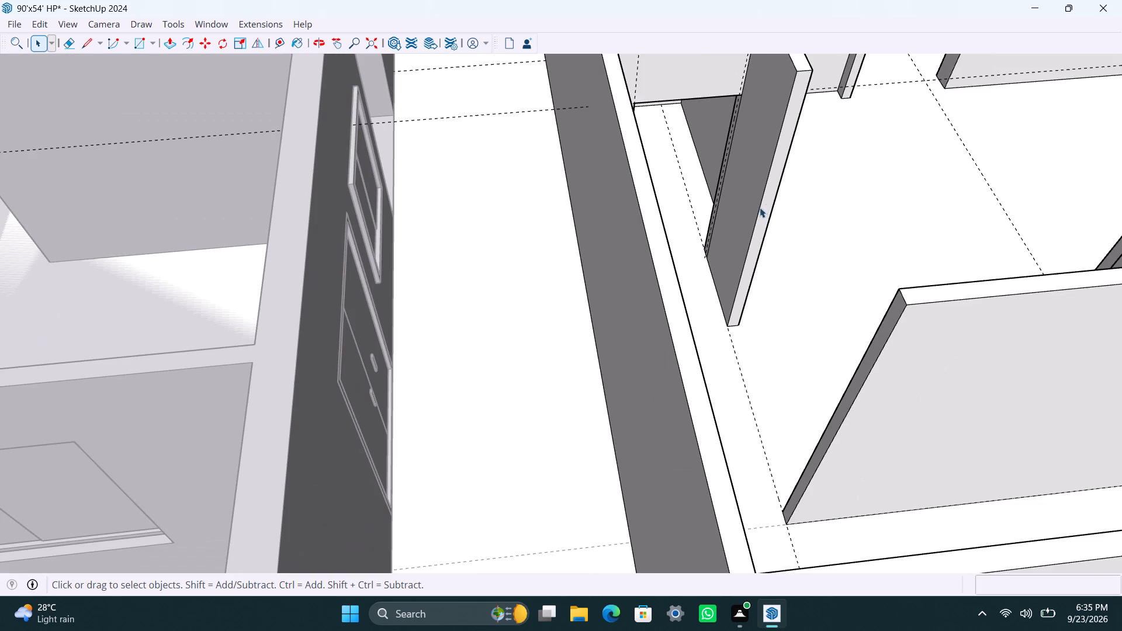
scroll(803, 230, "down", 4)
middle_click_drag(813, 239, 408, 202)
scroll(871, 405, "down", 5)
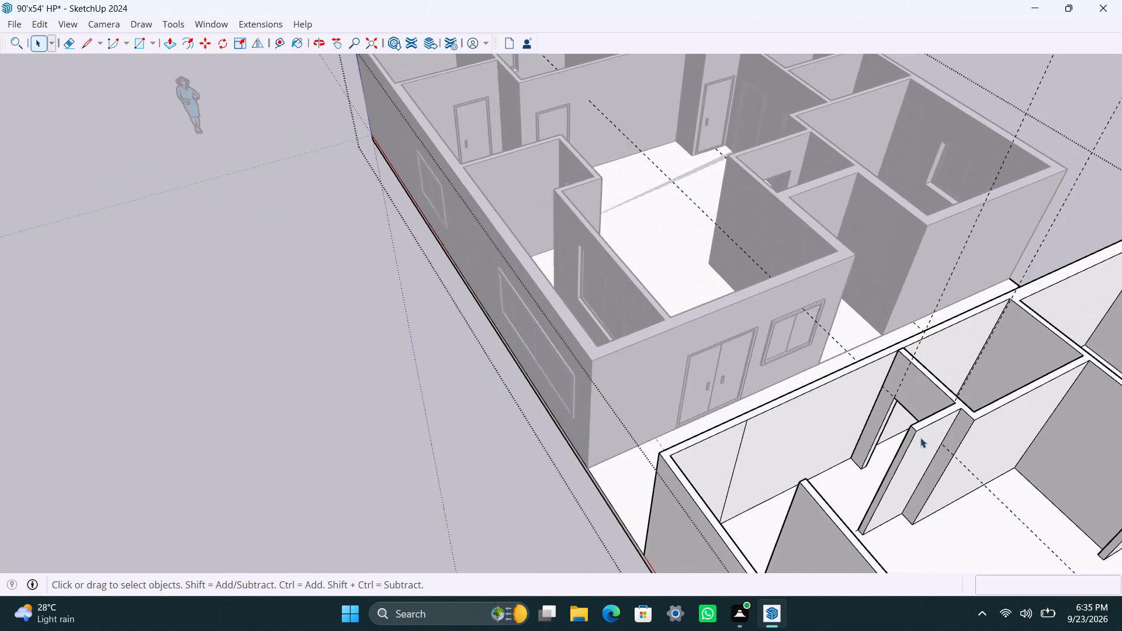
middle_click_drag(935, 448, 646, 292)
scroll(656, 466, "up", 2)
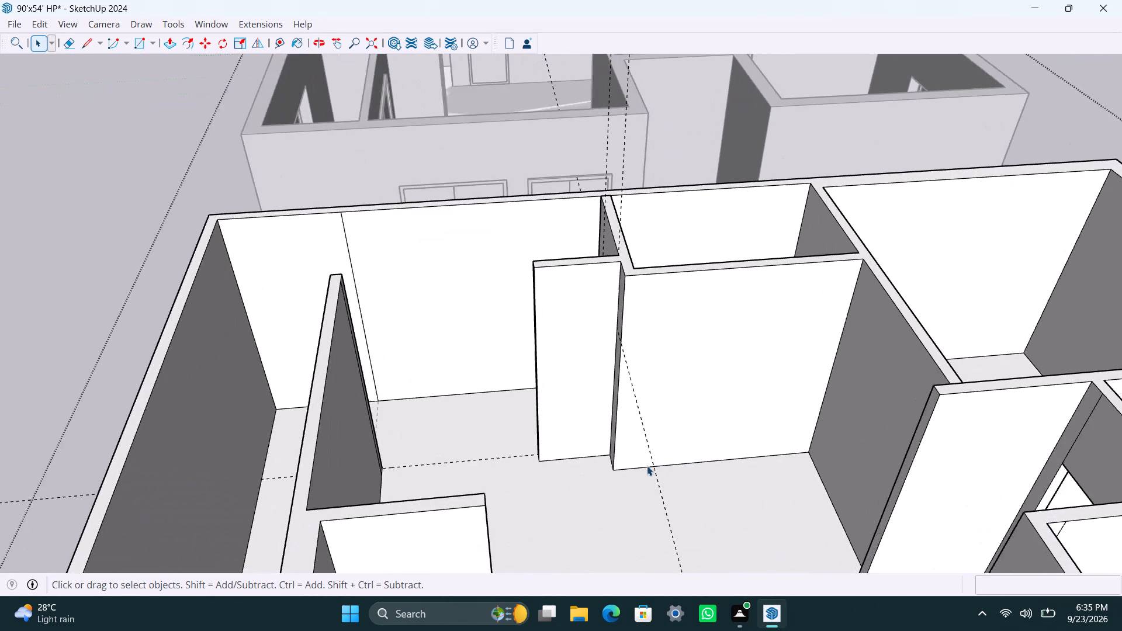
scroll(647, 466, "up", 6)
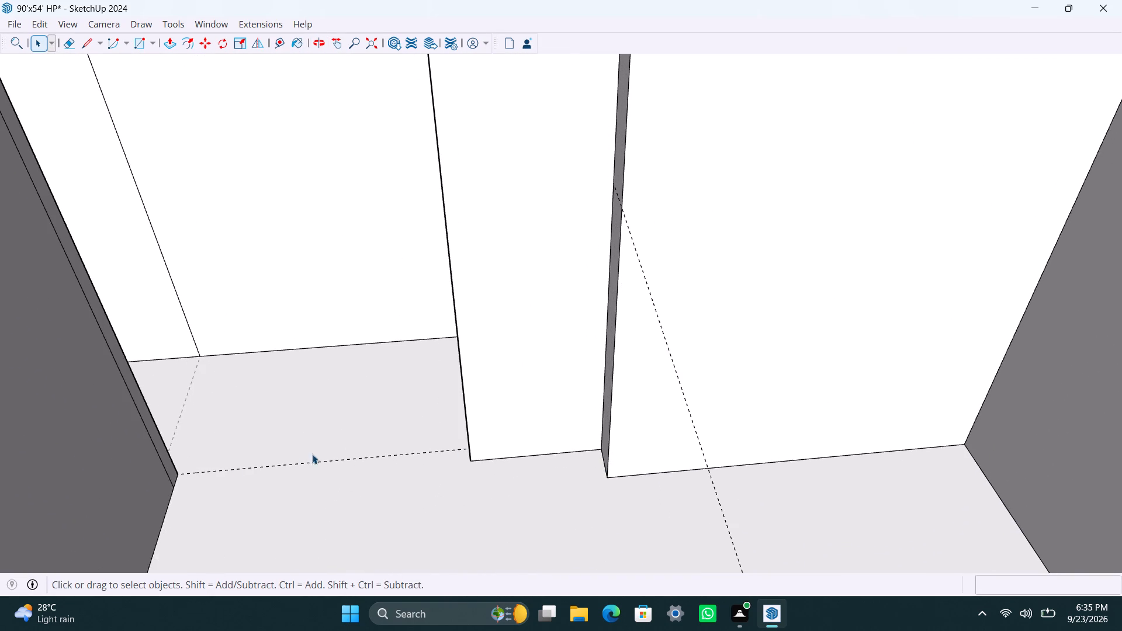
scroll(176, 468, "down", 4)
middle_click_drag(248, 467, 180, 533)
middle_click_drag(172, 509, 240, 475, "shift")
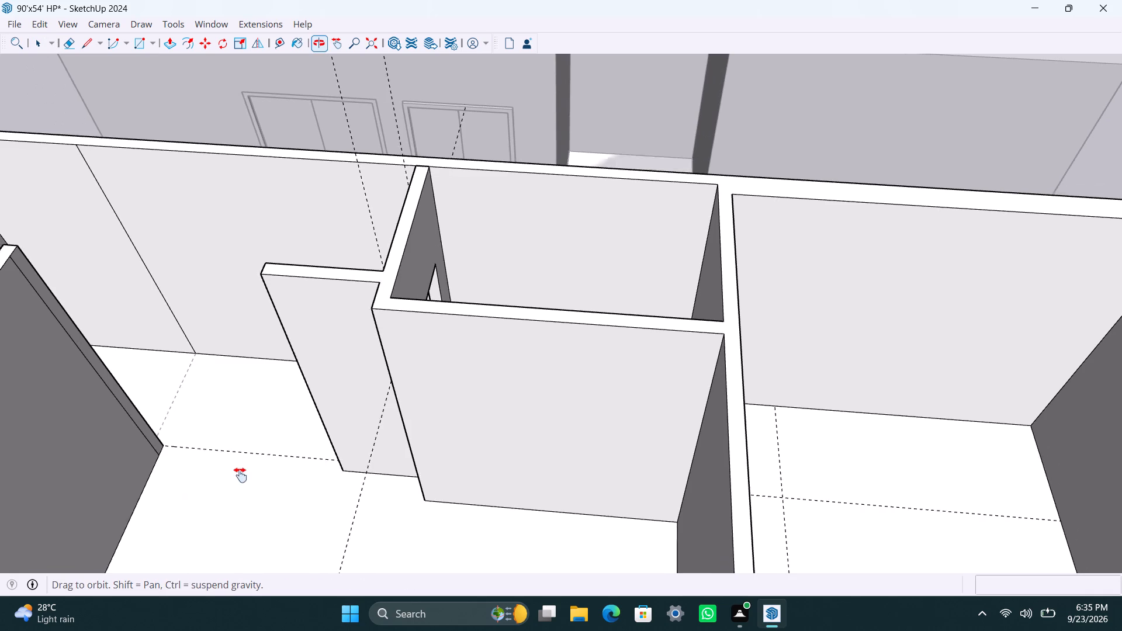
middle_click_drag(240, 475, 362, 395, "shift")
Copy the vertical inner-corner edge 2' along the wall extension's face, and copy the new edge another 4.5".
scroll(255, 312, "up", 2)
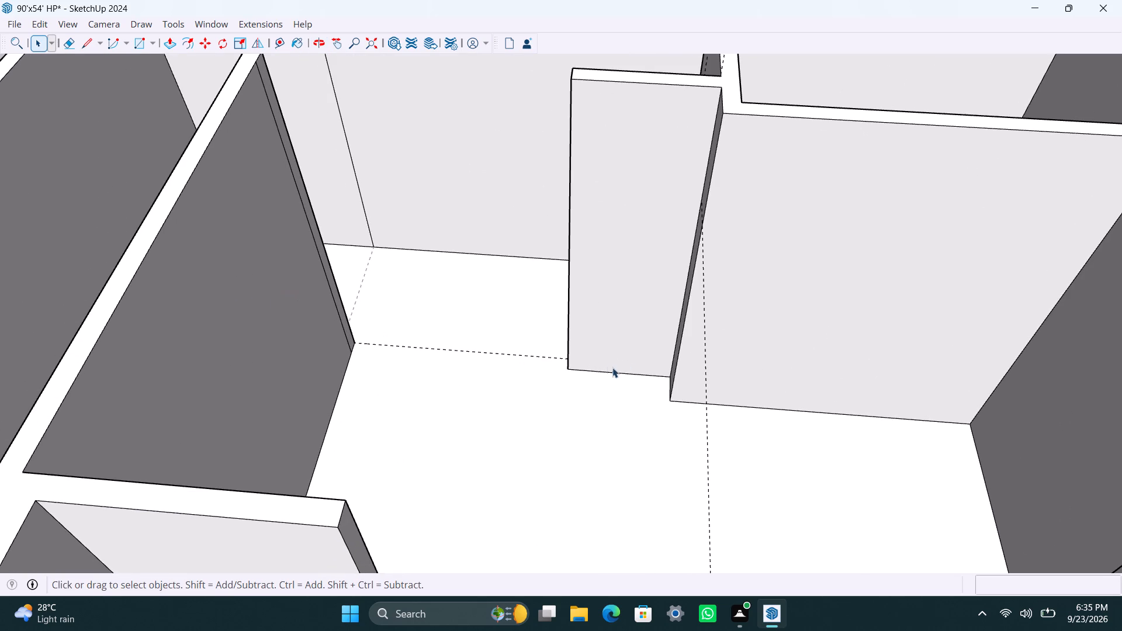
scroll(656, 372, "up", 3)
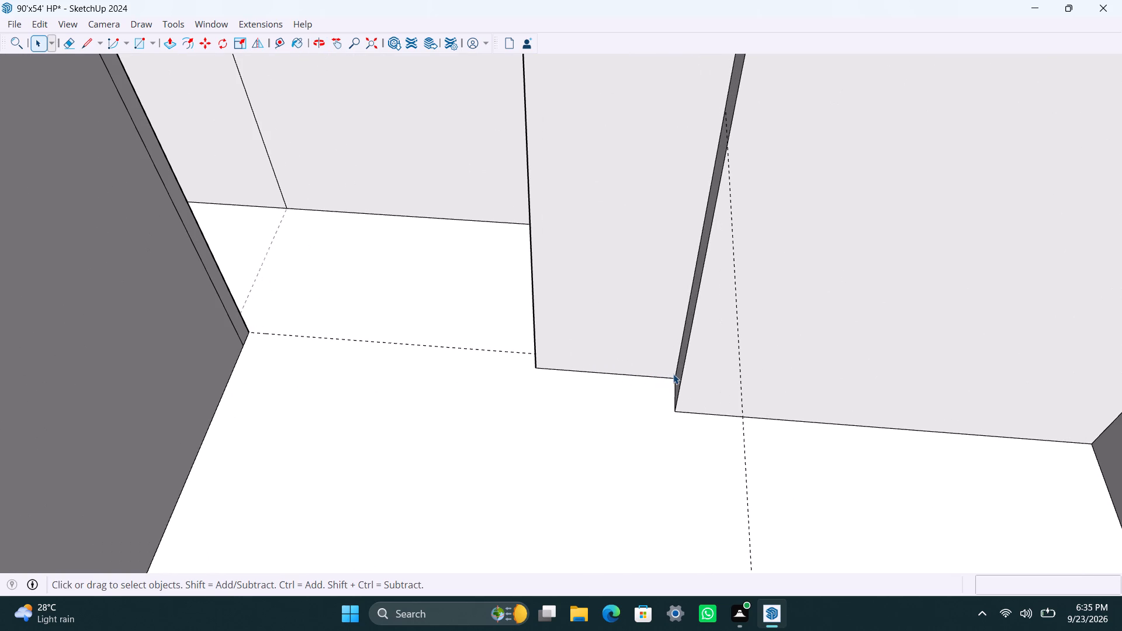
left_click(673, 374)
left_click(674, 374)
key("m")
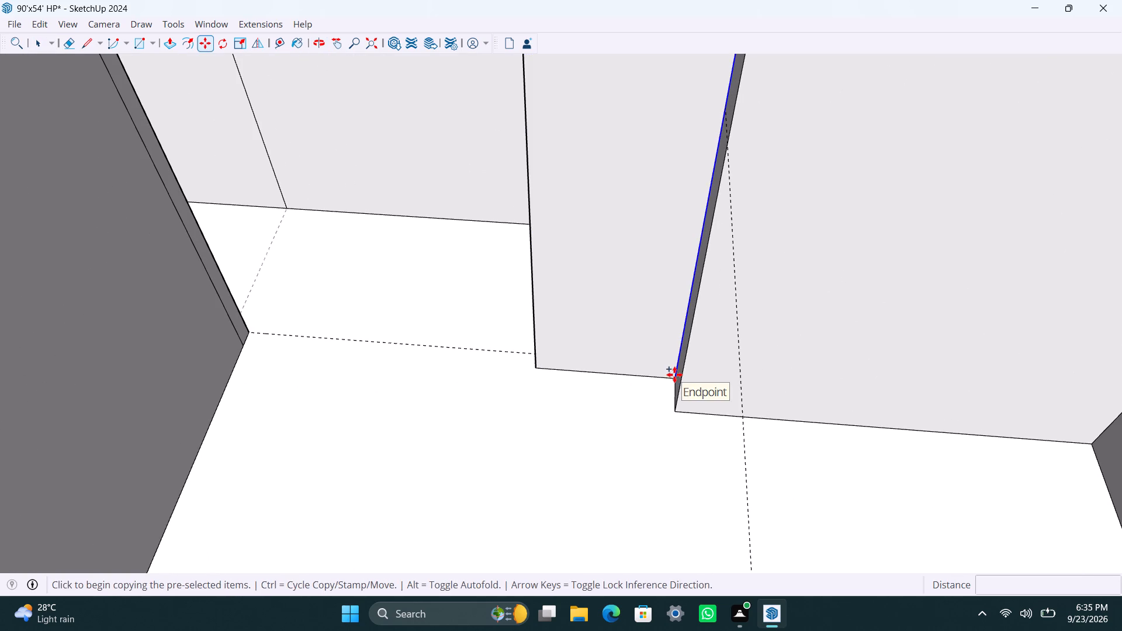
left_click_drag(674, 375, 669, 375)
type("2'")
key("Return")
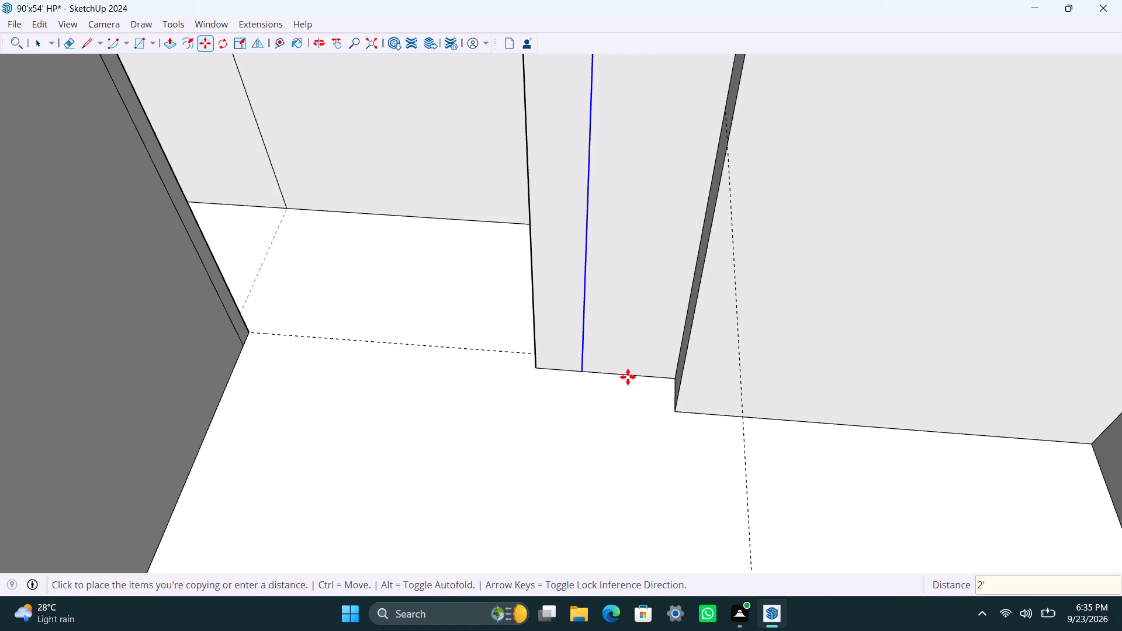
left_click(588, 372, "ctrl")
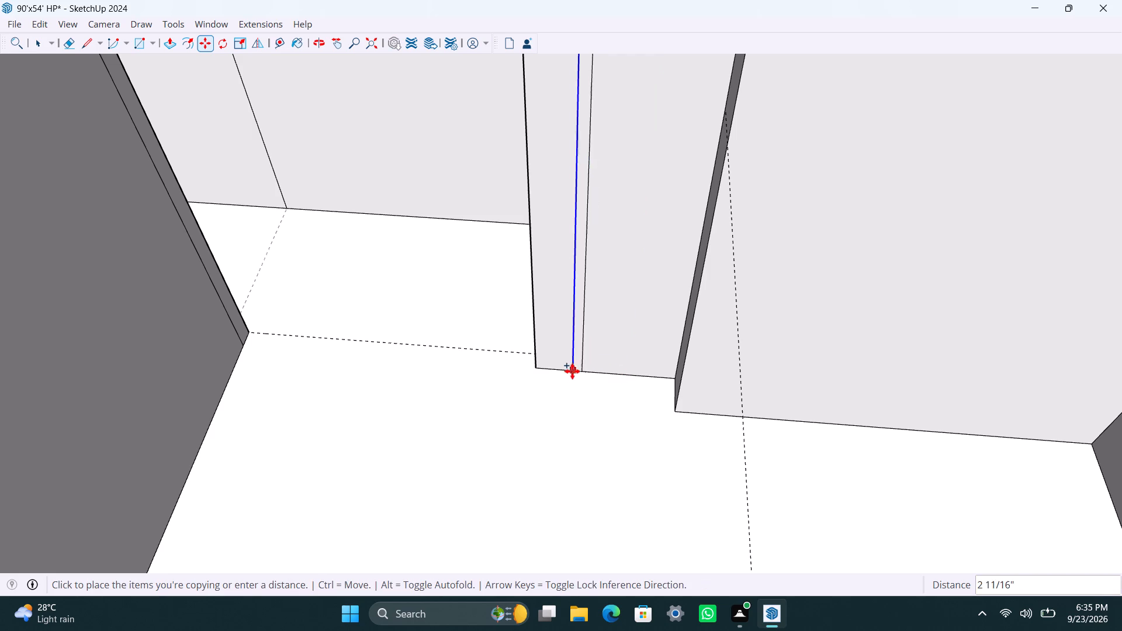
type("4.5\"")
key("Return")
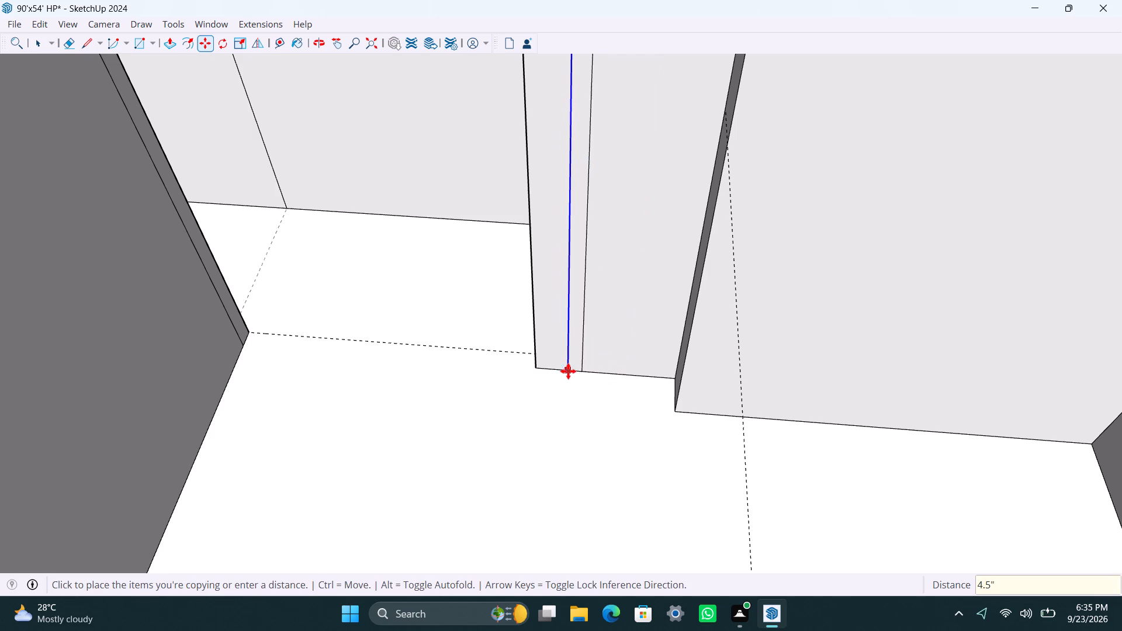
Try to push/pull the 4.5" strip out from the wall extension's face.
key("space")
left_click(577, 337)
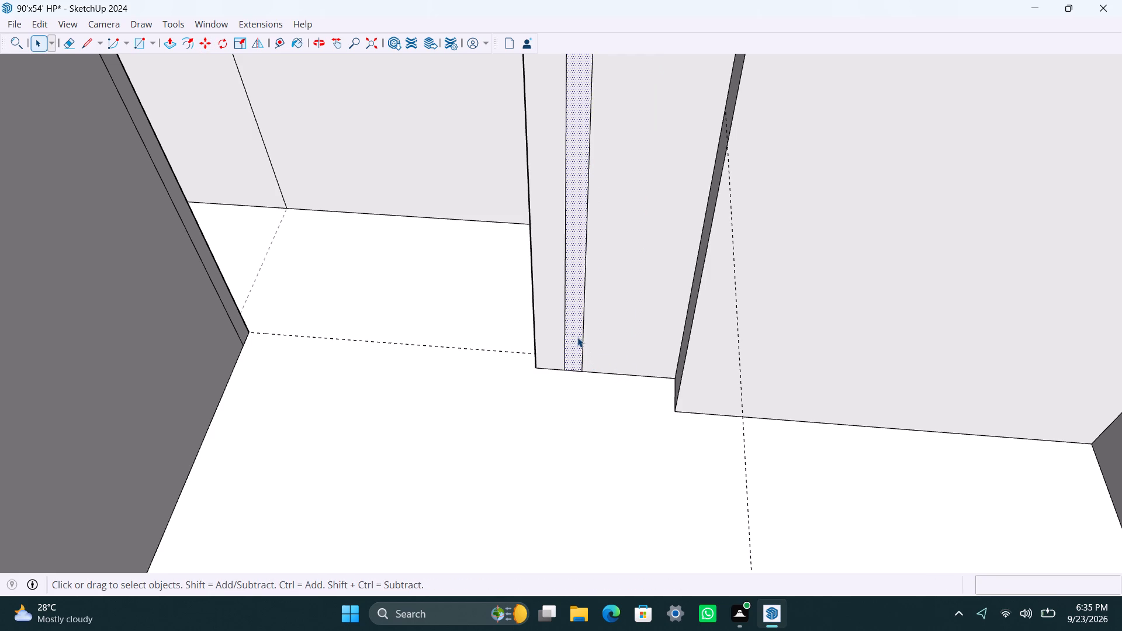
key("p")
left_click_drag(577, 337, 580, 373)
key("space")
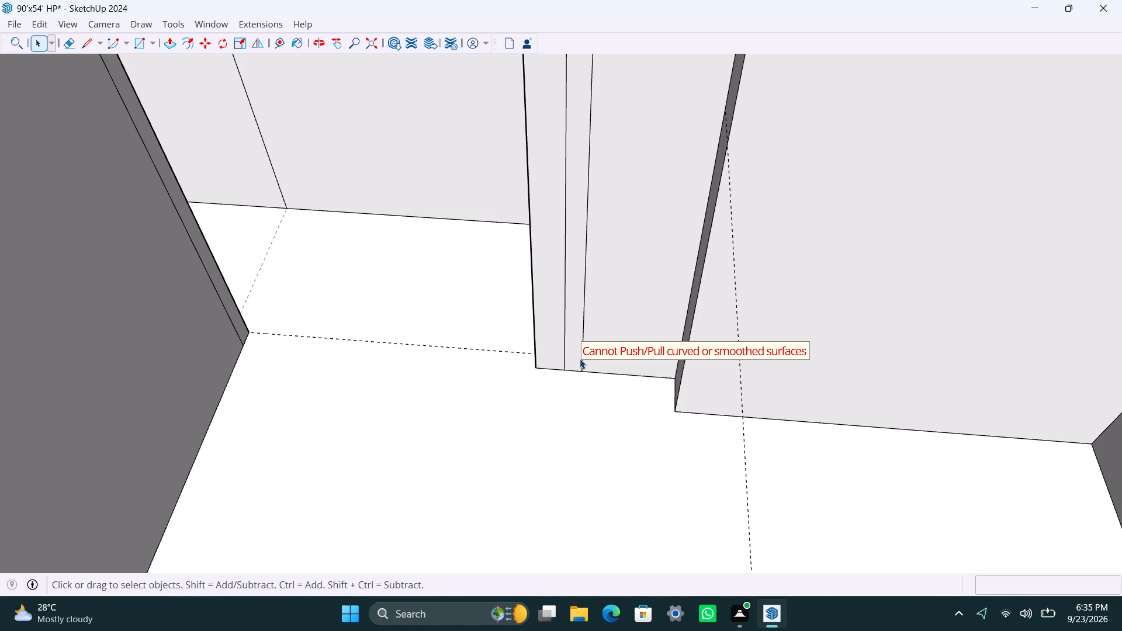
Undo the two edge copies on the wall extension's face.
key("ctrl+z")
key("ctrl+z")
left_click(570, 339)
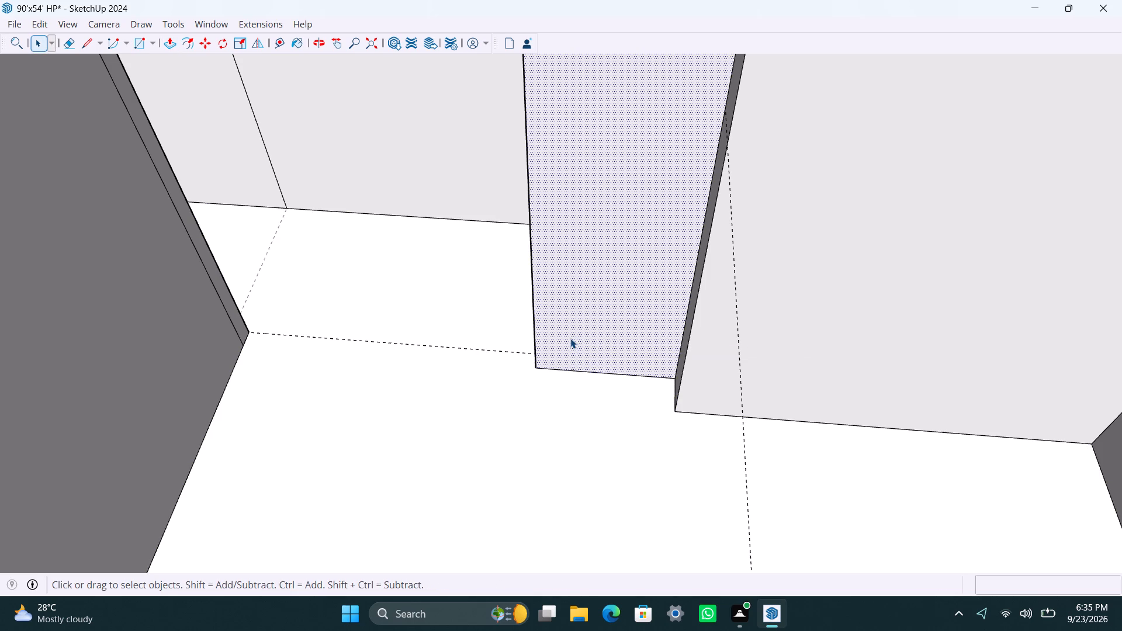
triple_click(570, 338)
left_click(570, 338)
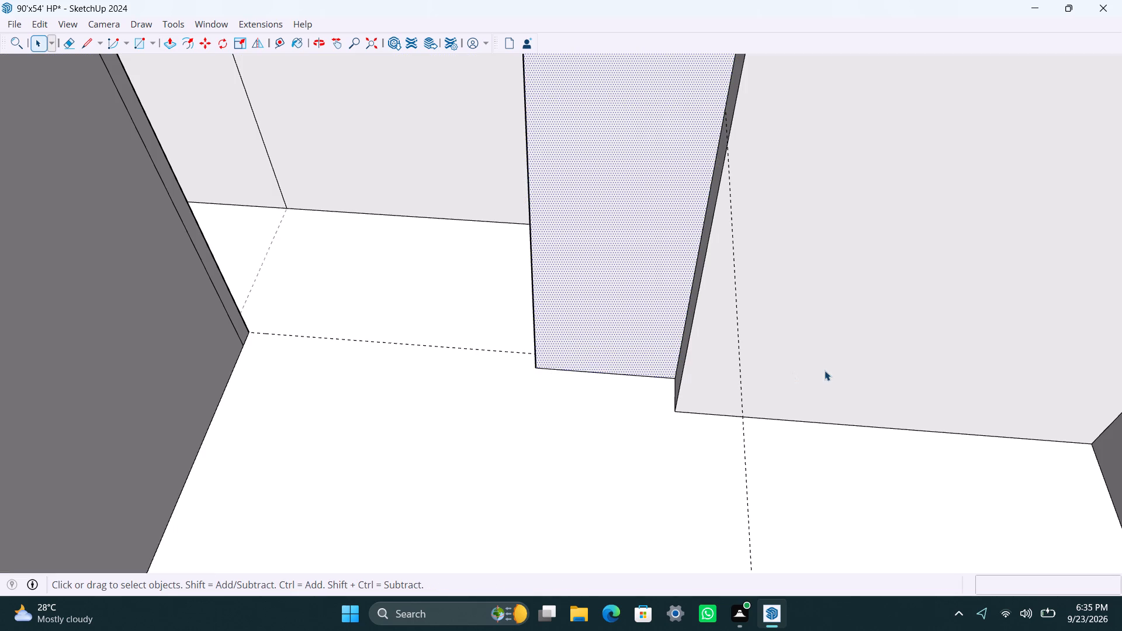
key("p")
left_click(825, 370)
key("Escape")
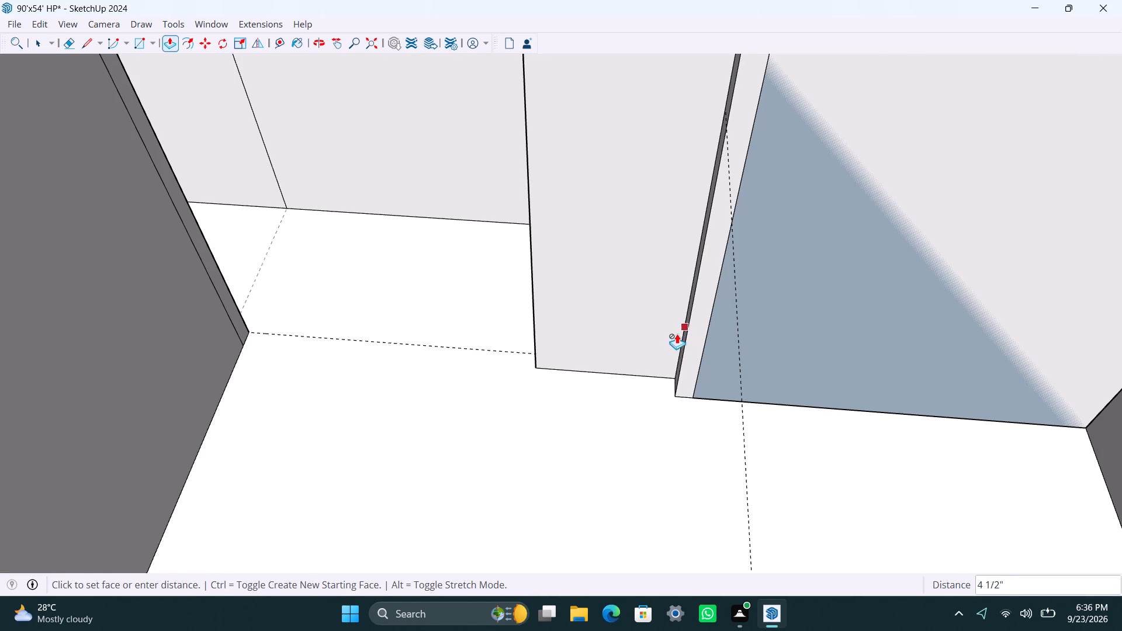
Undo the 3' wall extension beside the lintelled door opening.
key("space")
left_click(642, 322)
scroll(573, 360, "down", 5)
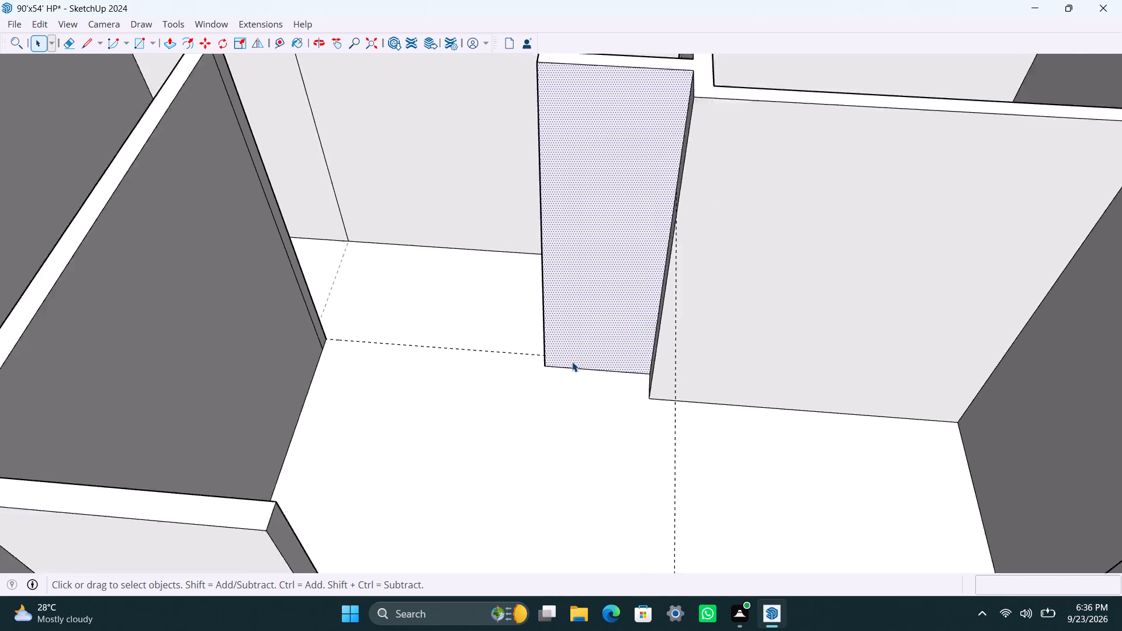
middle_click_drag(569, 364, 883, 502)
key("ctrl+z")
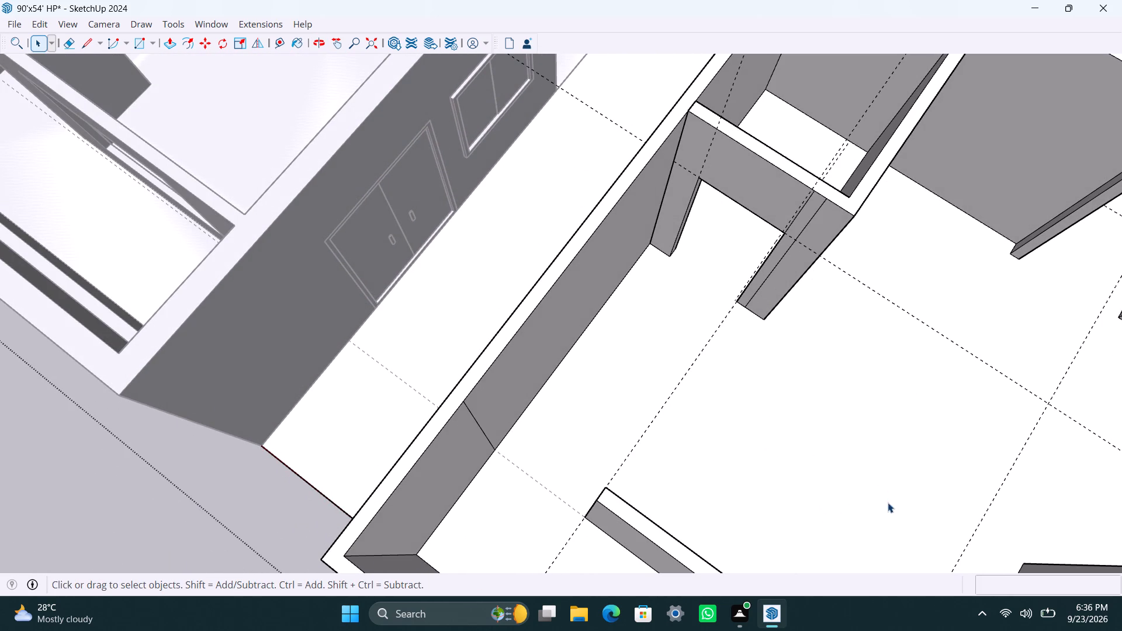
Close the house walls group and delete all guides from the model.
scroll(742, 318, "up", 5)
scroll(750, 294, "down", 3)
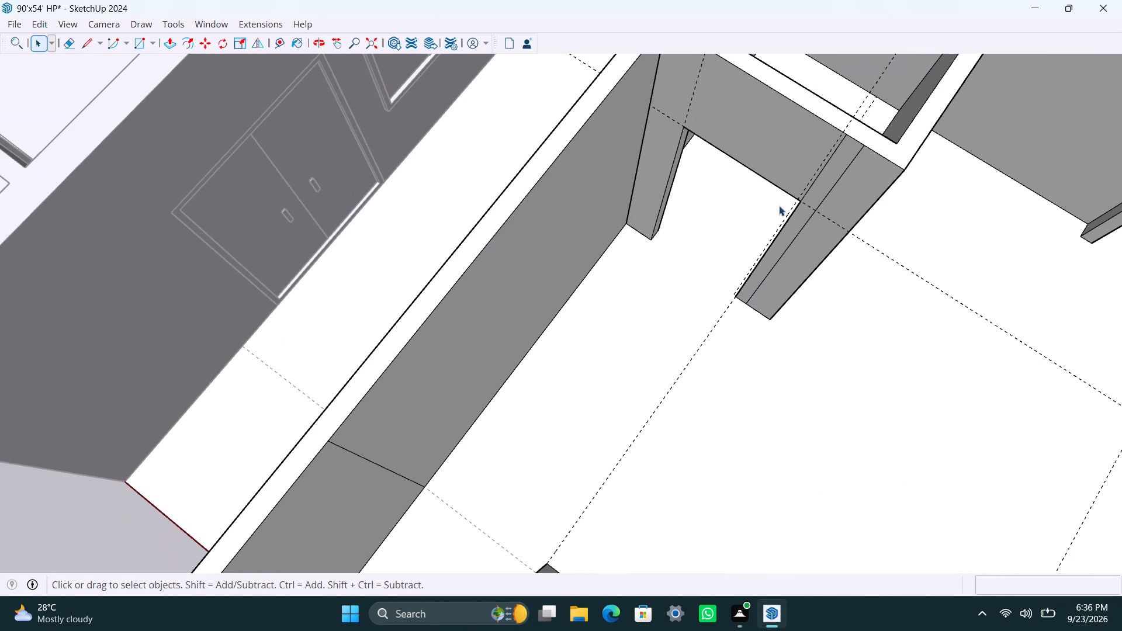
scroll(701, 298, "down", 16)
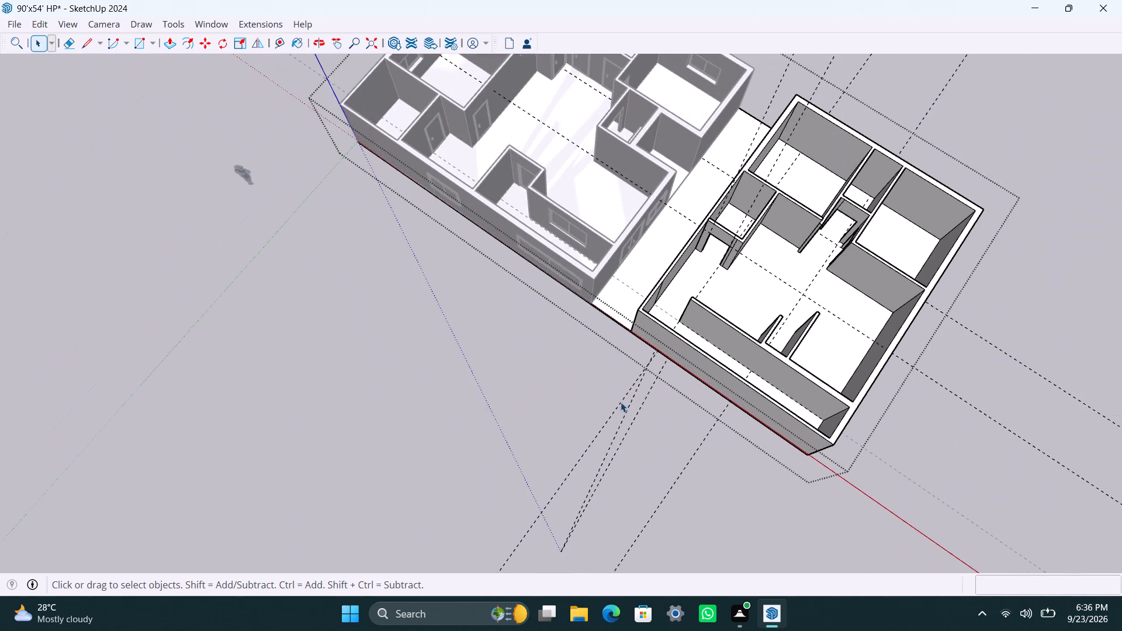
left_click(485, 394)
left_click(739, 227)
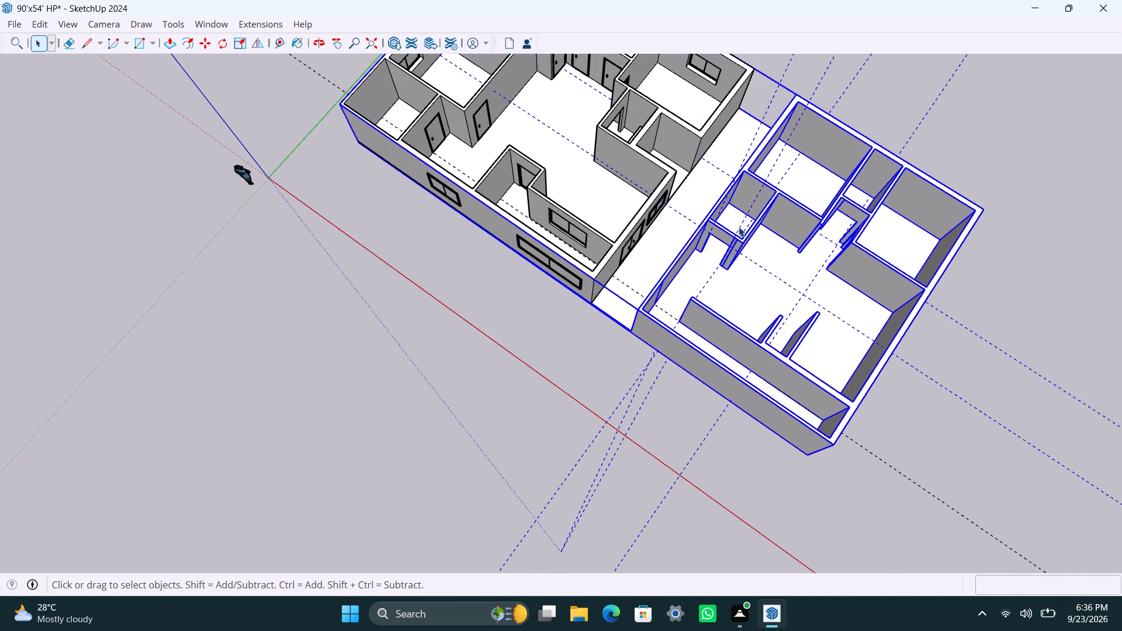
right_click(739, 227)
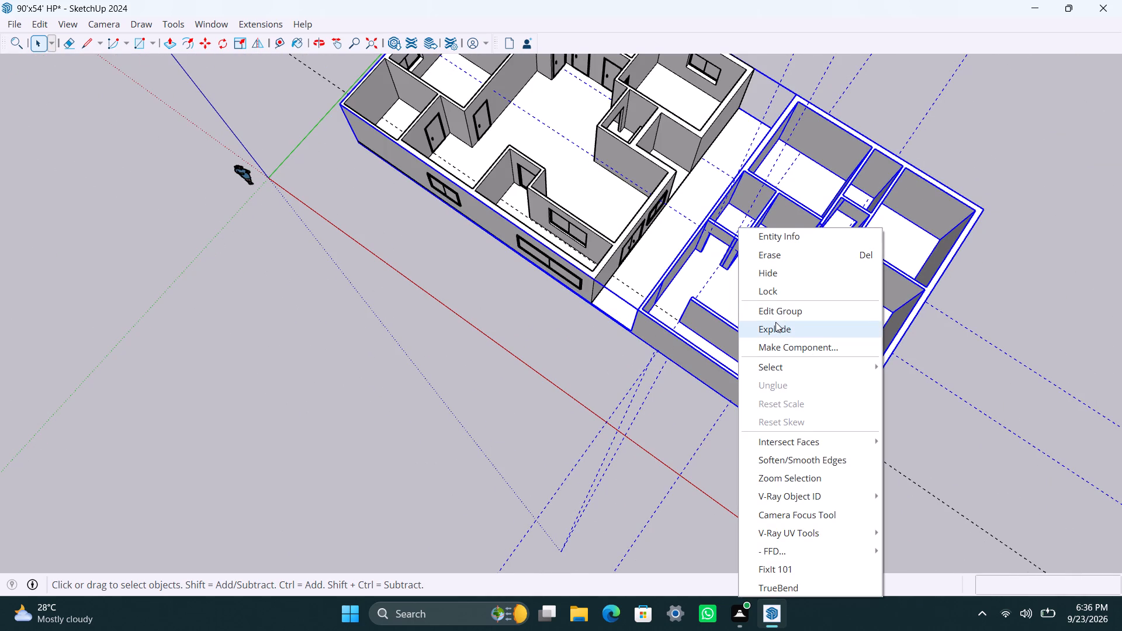
left_click(35, 21)
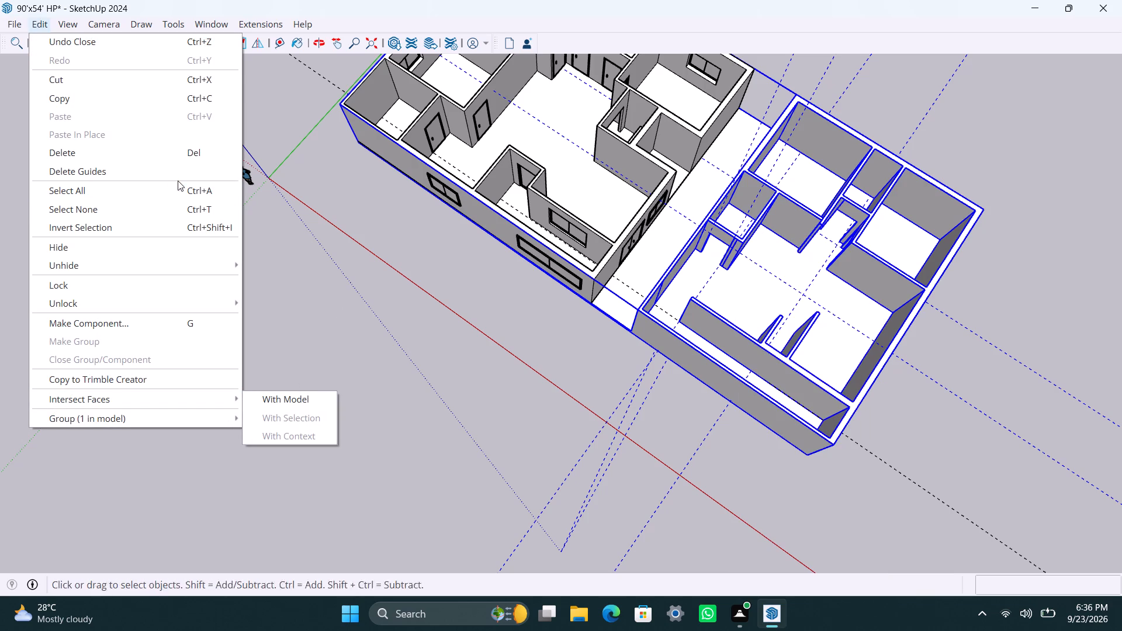
left_click(160, 172)
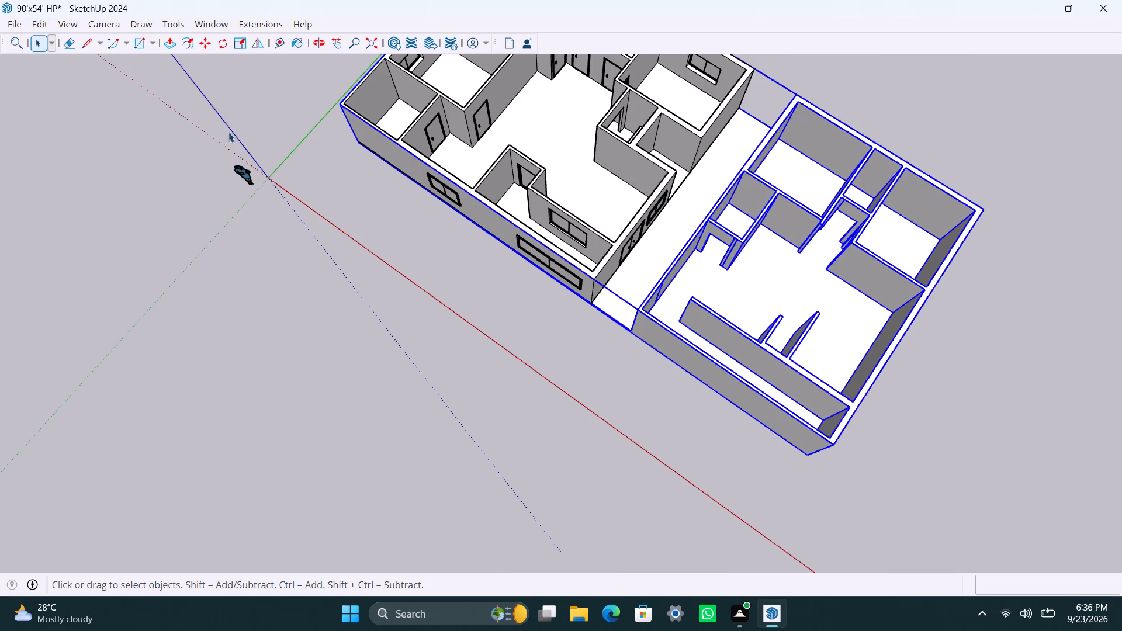
Run FixIt 101 twice on the selected house walls group to clean up its faces and edges.
right_click(942, 277)
left_click(981, 334)
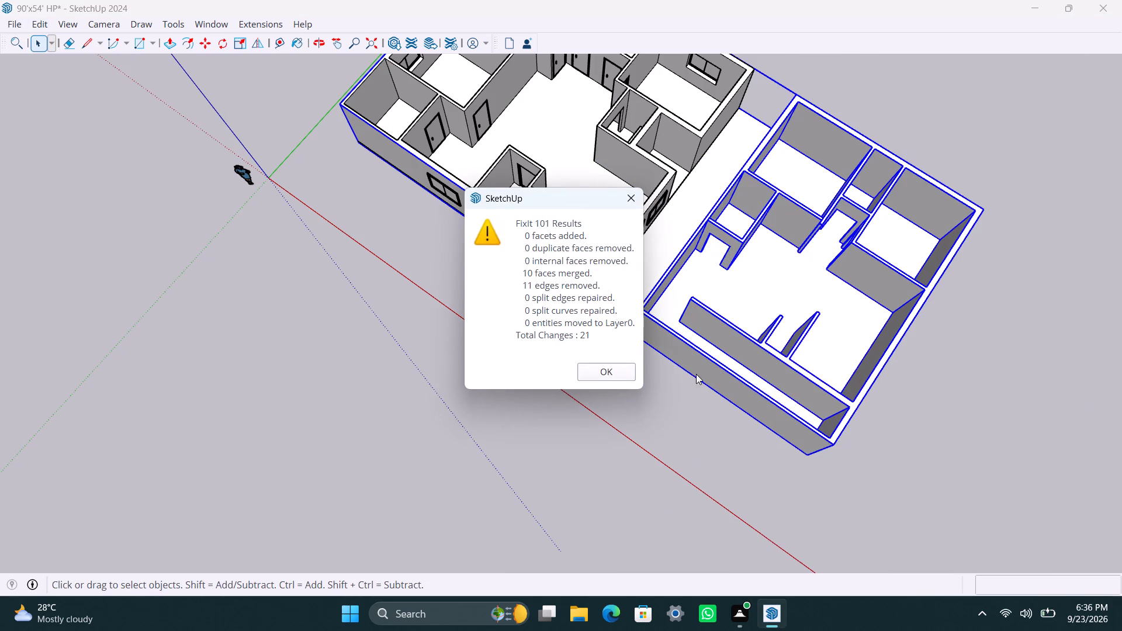
left_click(604, 369)
right_click(697, 349)
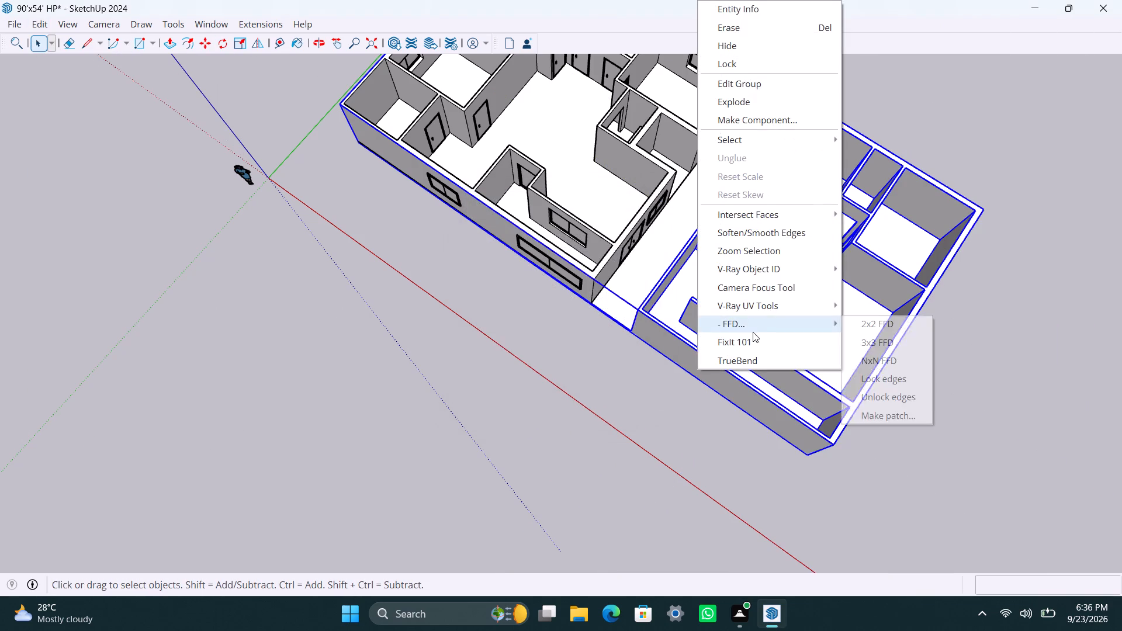
left_click(753, 335)
left_click(626, 372)
Reopen the walls group and copy the lintelled door wall's outer vertical corner edge 4.5" across its face toward the opening.
scroll(617, 374, "up", 3)
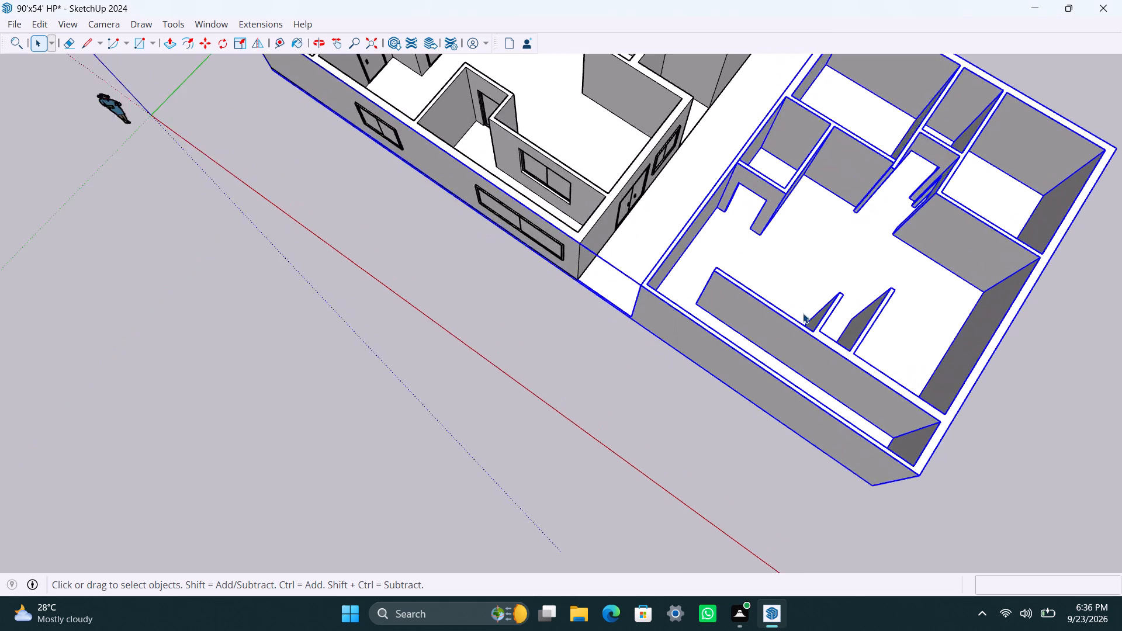
scroll(803, 313, "up", 8)
middle_click_drag(701, 246, 927, 286)
scroll(825, 230, "down", 4)
middle_click_drag(665, 204, 620, 308, "shift")
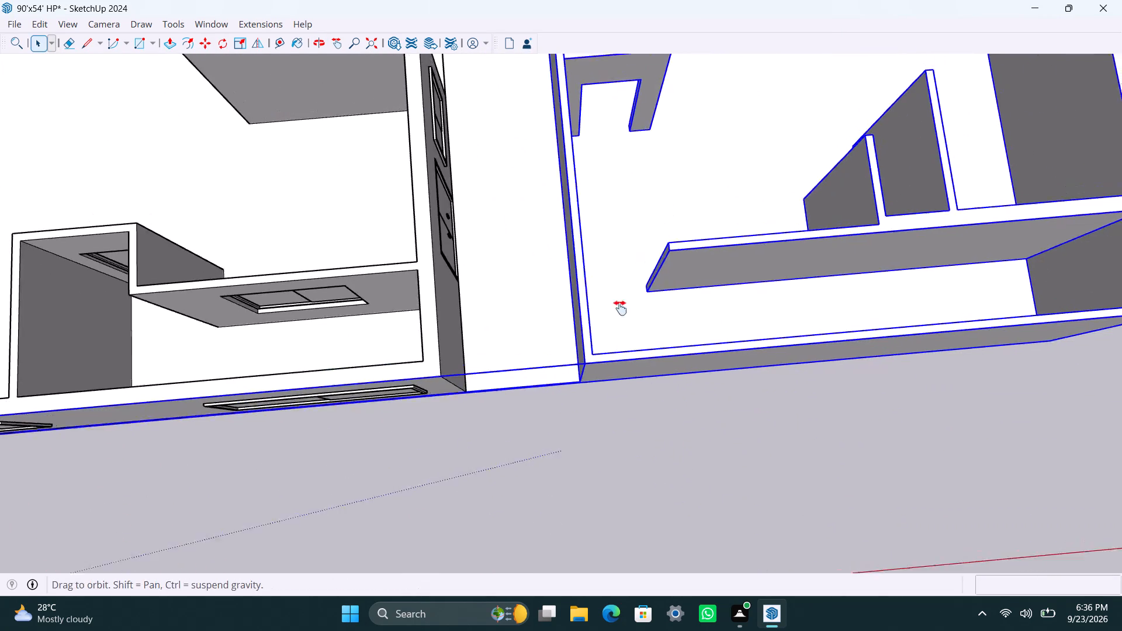
middle_click_drag(620, 308, 595, 366, "shift")
scroll(571, 320, "up", 7)
key("space")
triple_click(570, 227)
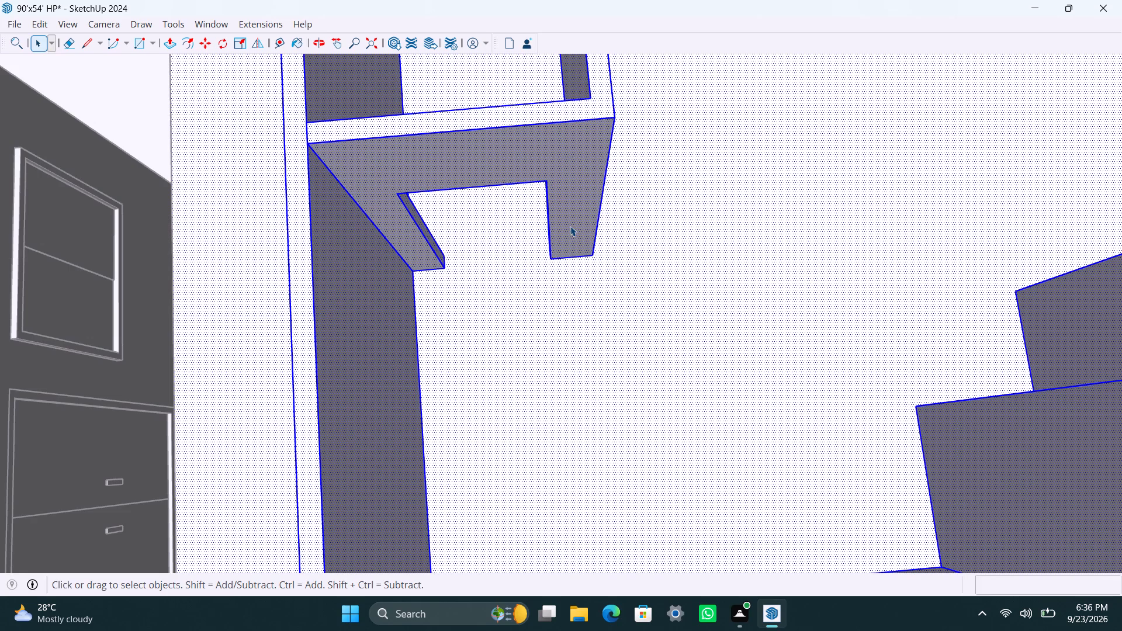
middle_click_drag(574, 237, 467, 67)
left_click(591, 155)
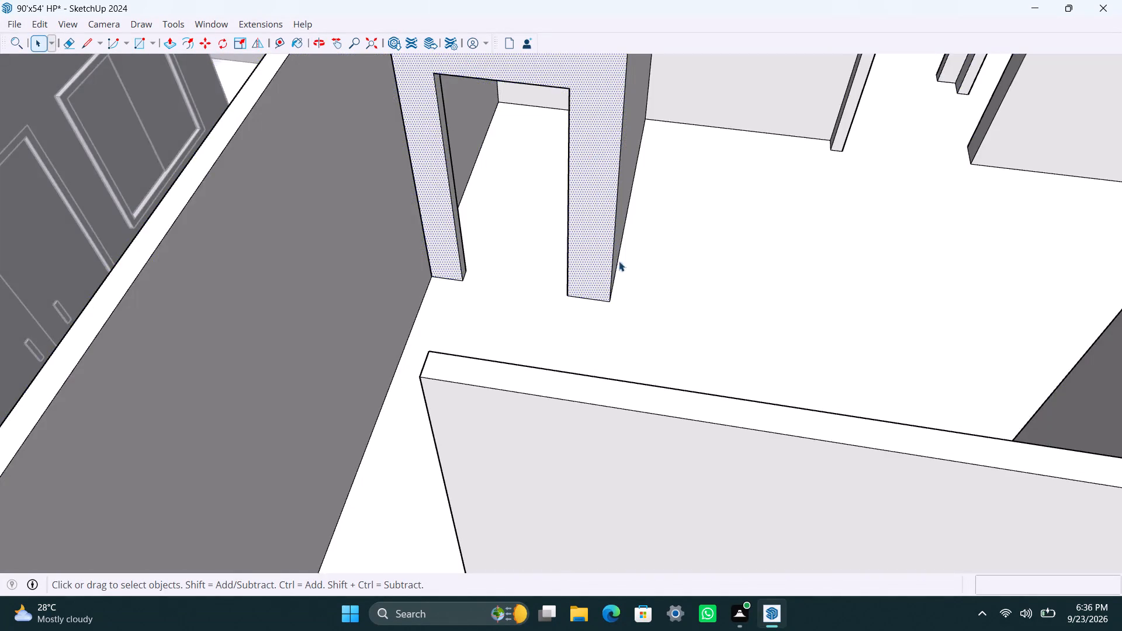
scroll(620, 279, "up", 4)
left_click(607, 303)
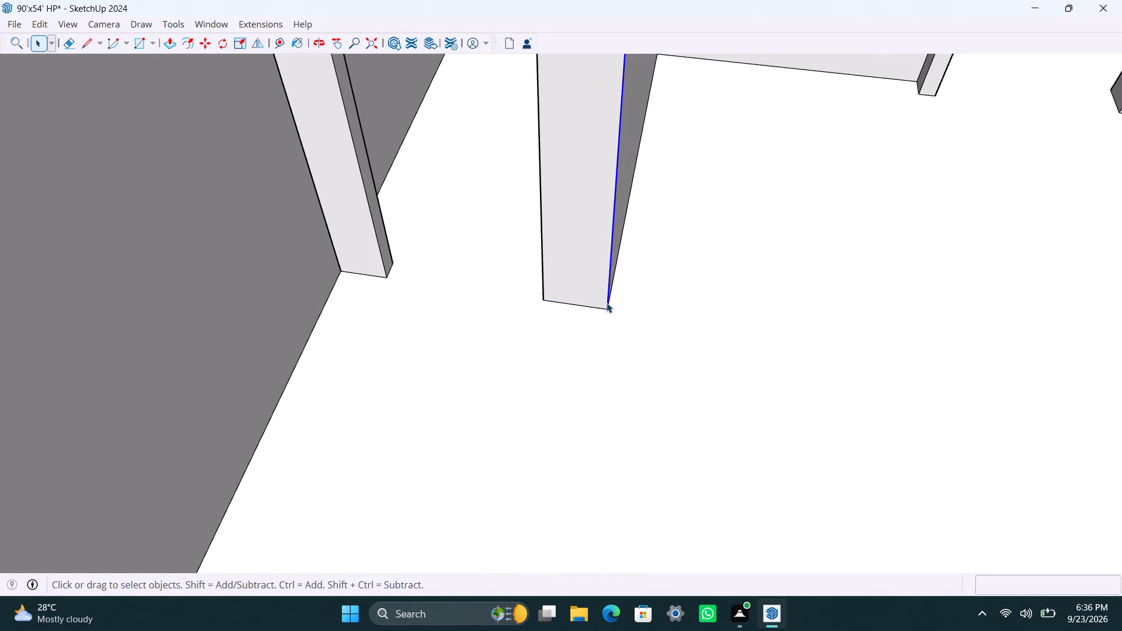
key("m")
left_click(608, 308)
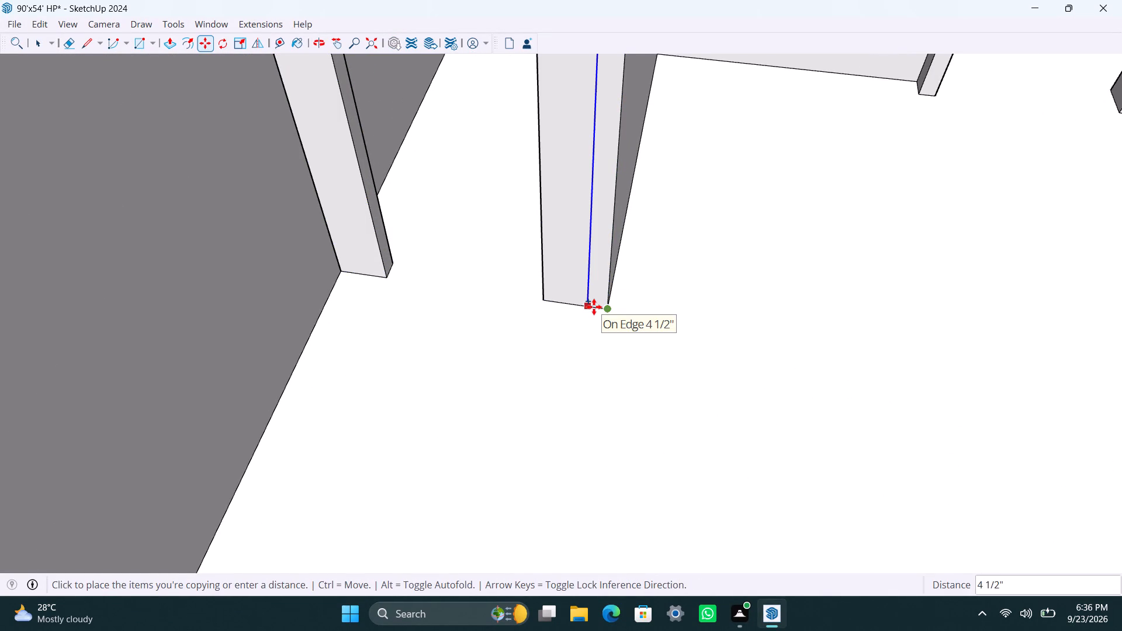
type("4.5\"")
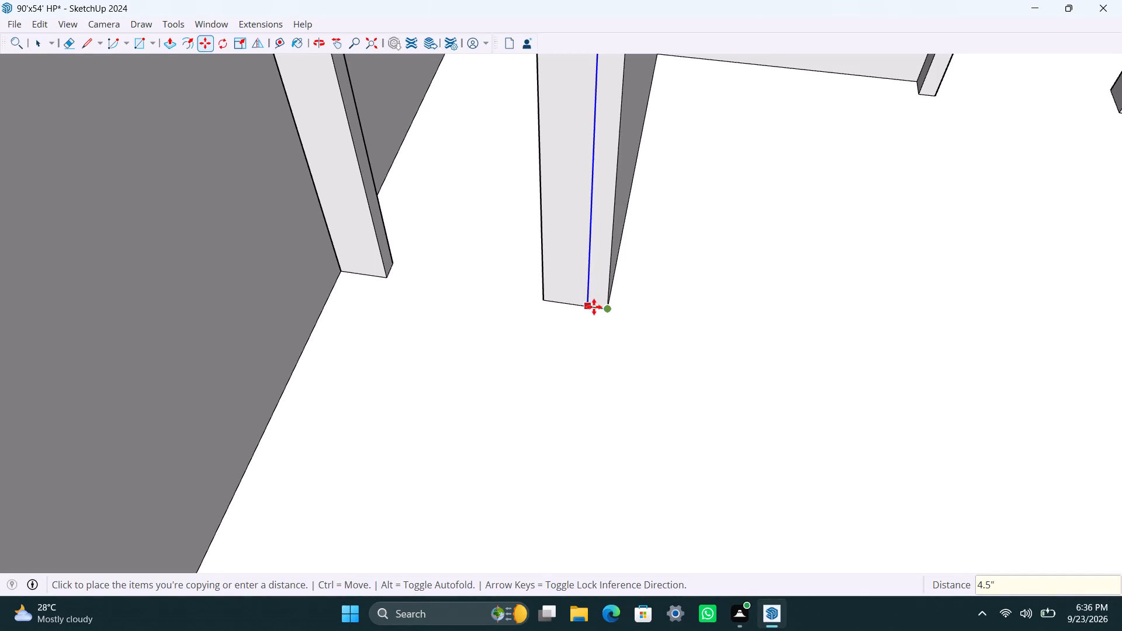
key("Return")
key("space")
Push/pull the 4.5" strip beside the lintelled door opening out by 3'.
left_click(600, 287)
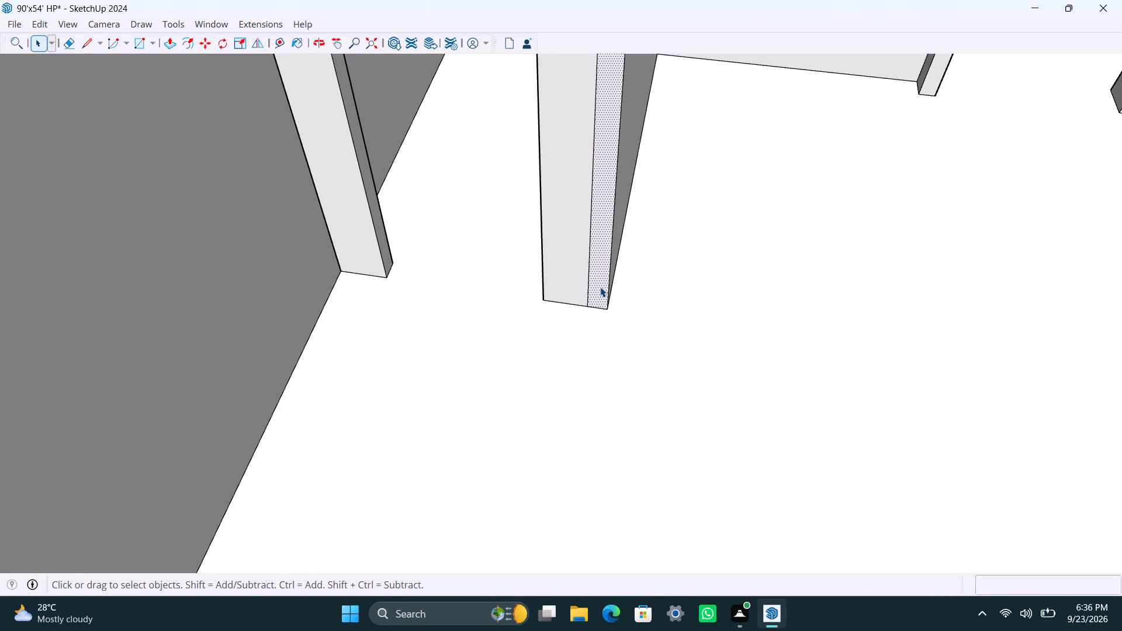
key("p")
left_click_drag(601, 287, 587, 426)
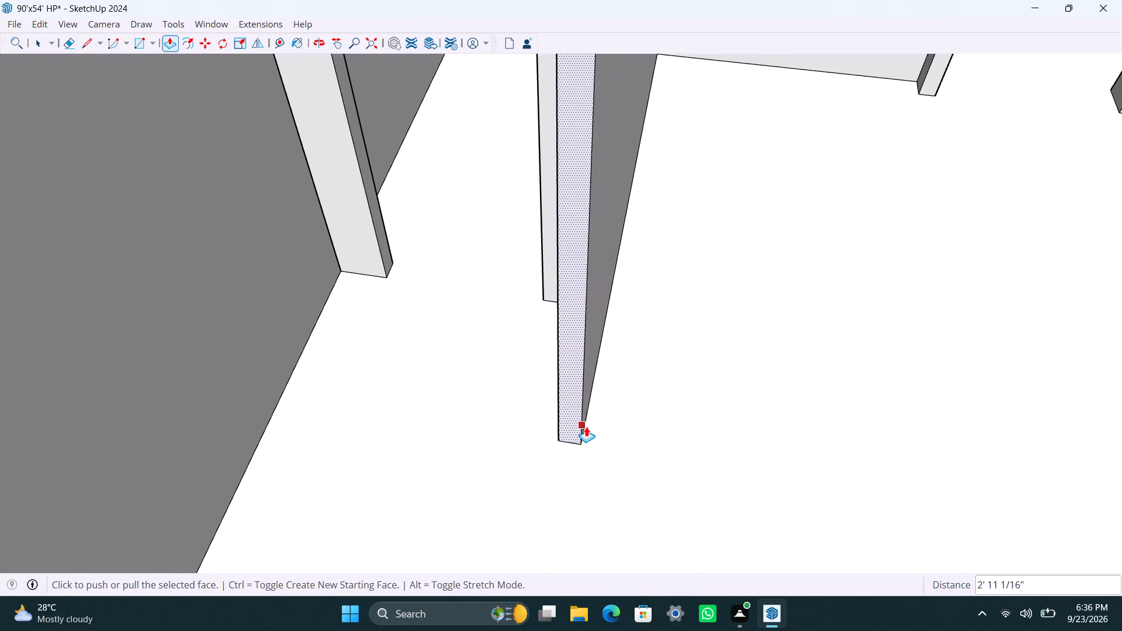
type("3'")
key("Return")
key("space")
Place a vertical guide on the long partition's face in line with the cross wall behind it, and another guide 2' toward its free end.
scroll(628, 381, "down", 7)
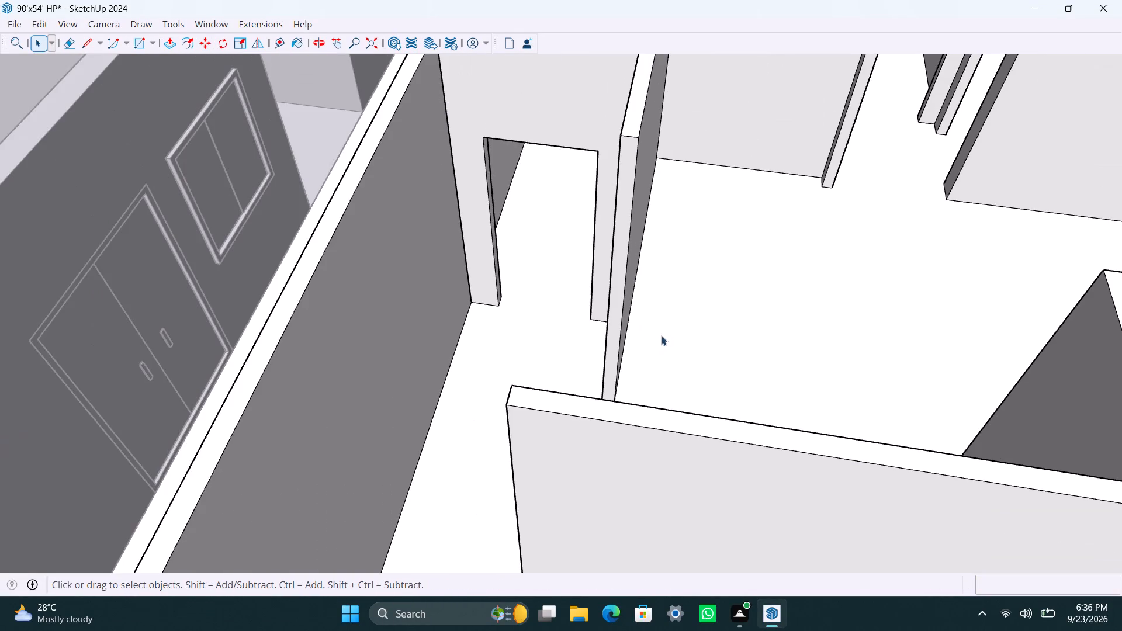
middle_click_drag(662, 335, 88, 235)
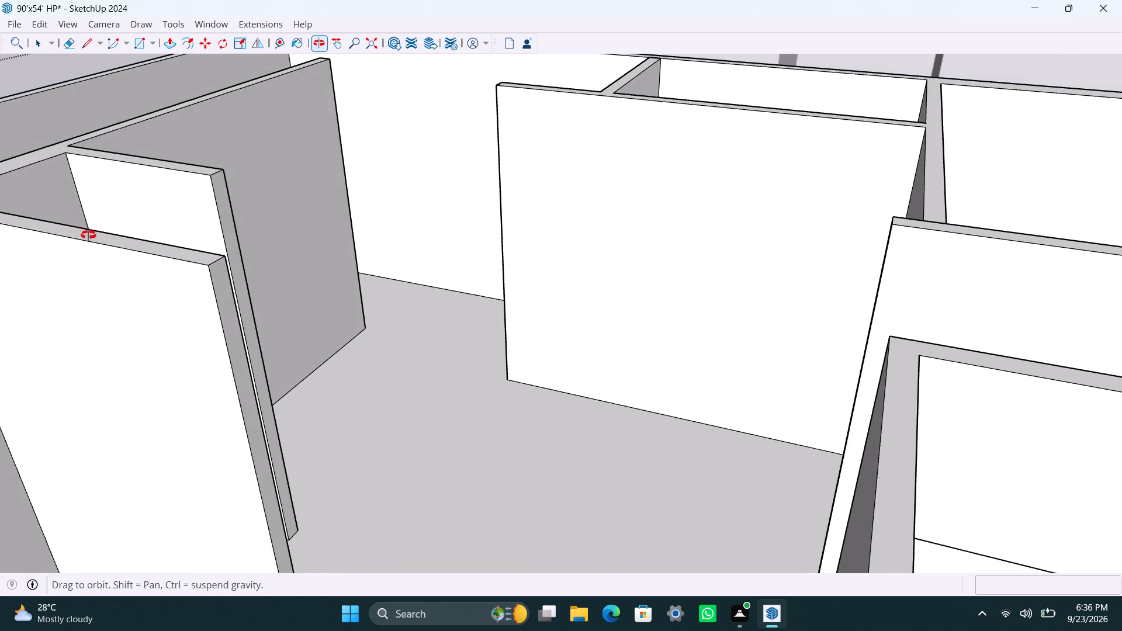
middle_click_drag(88, 235, 162, 272)
scroll(524, 422, "down", 3)
middle_click_drag(527, 413, 525, 393, "shift")
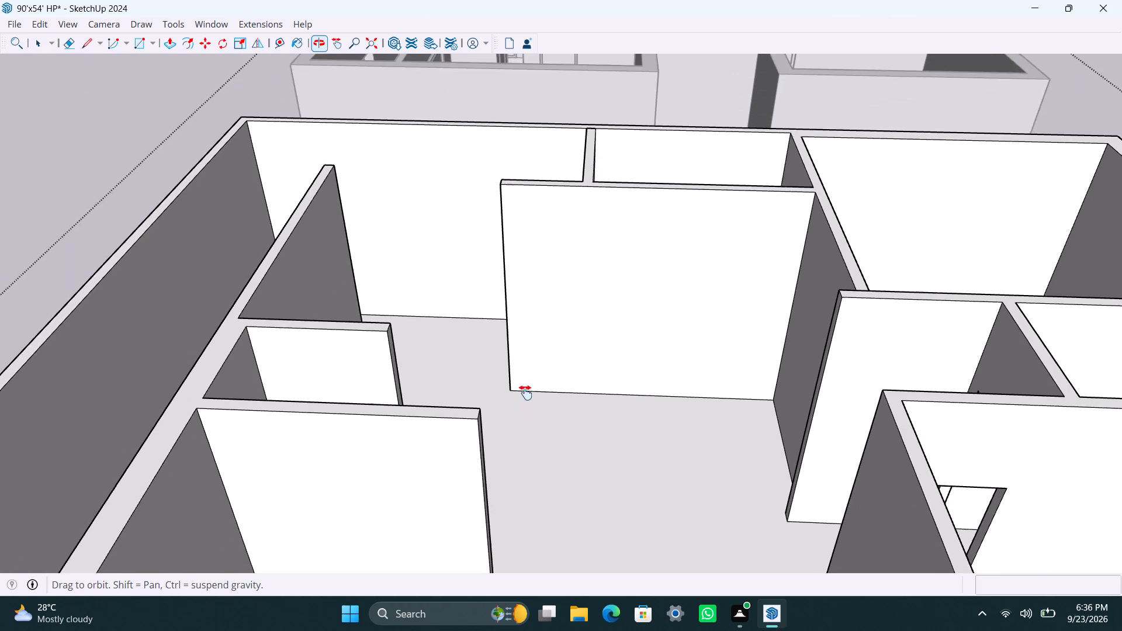
middle_click_drag(525, 393, 522, 383, "shift")
scroll(521, 342, "up", 2)
key("t")
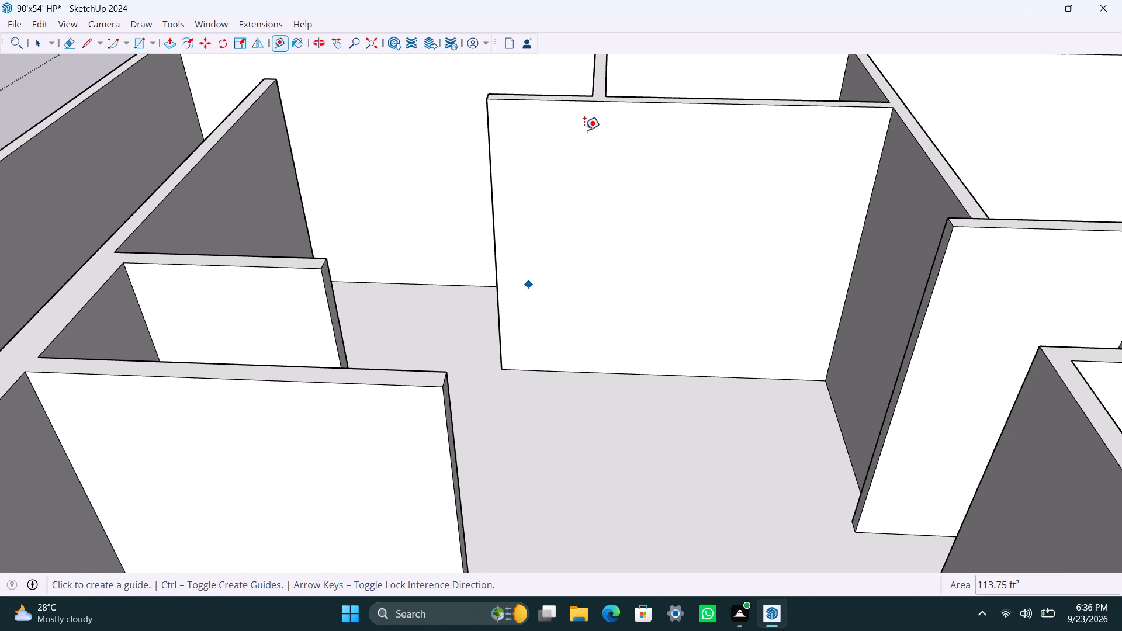
left_click_drag(886, 140, 875, 146)
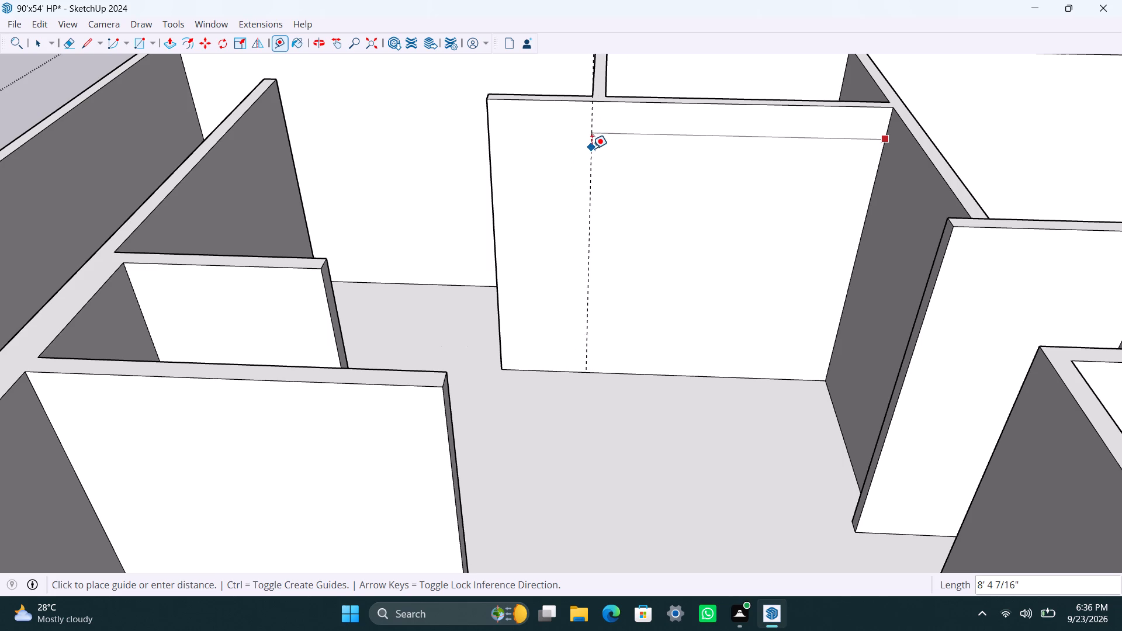
left_click(592, 148)
left_click_drag(588, 155, 584, 162)
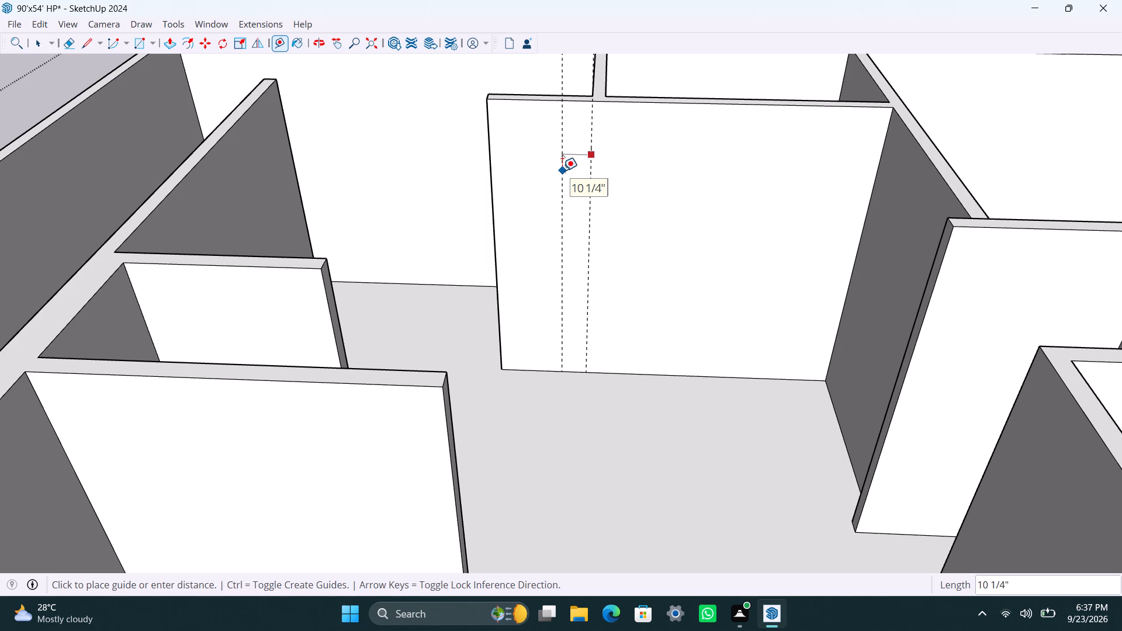
type("2'")
key("Return")
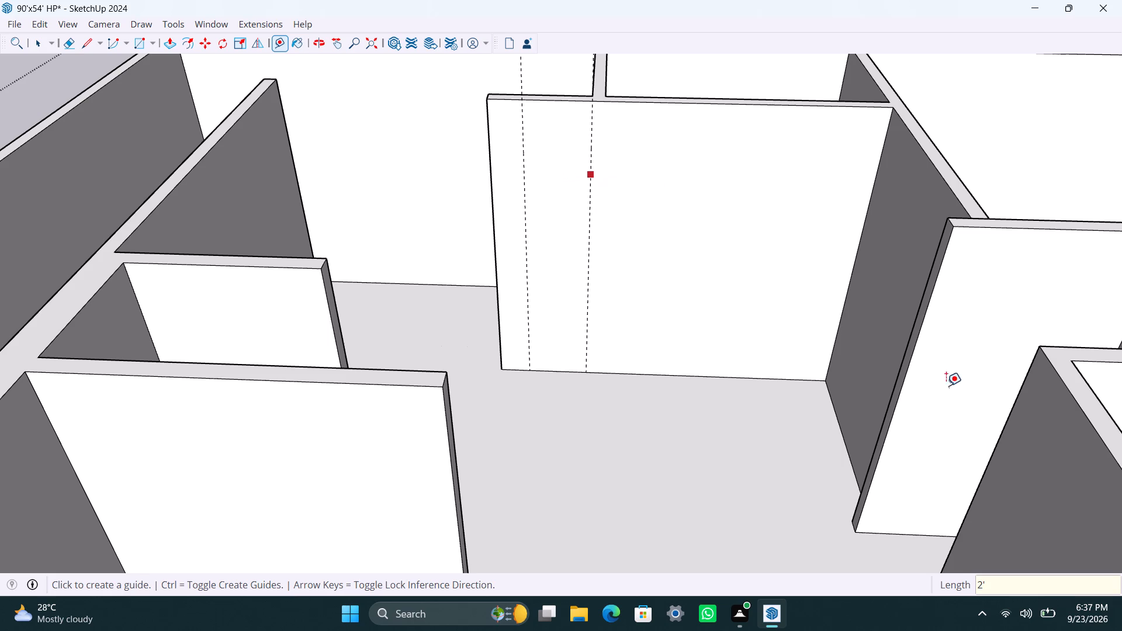
Copy the long partition's inner-corner edge to the 2' guide near its free end, and copy the new edge 4.5" back toward the corner.
key("space")
left_click(843, 314)
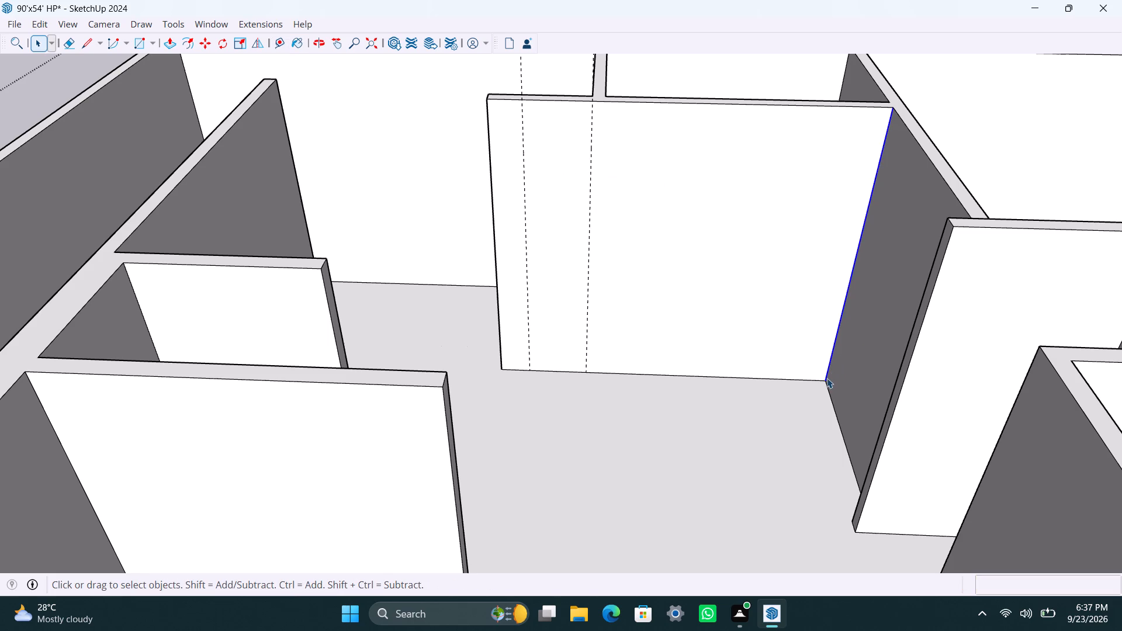
key("m")
left_click(826, 378, "ctrl")
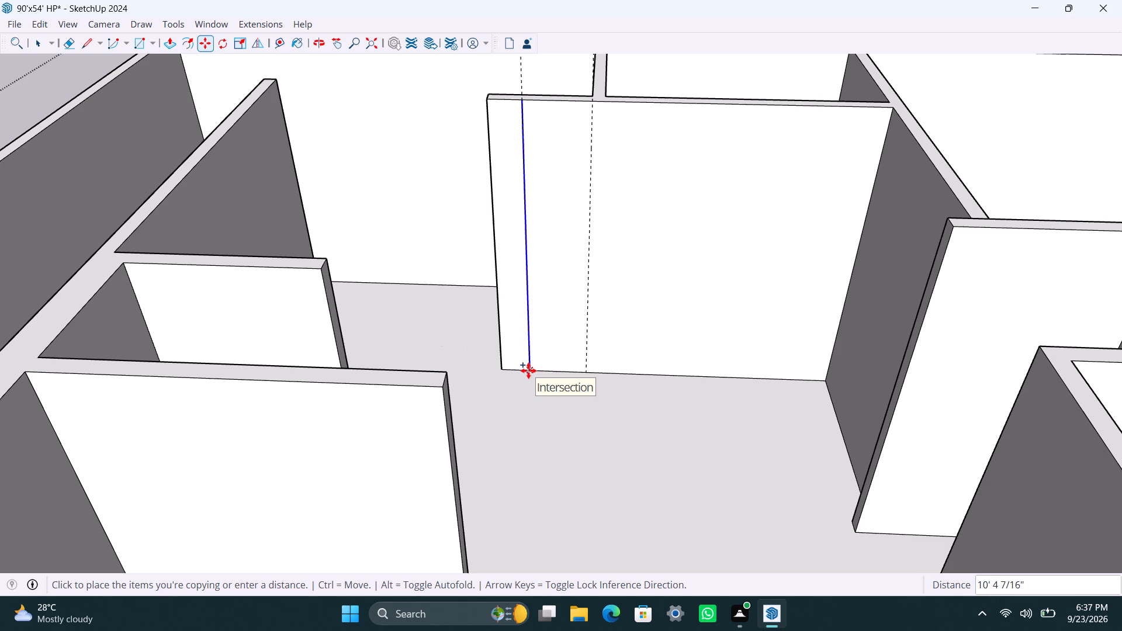
left_click(528, 370)
left_click(528, 370)
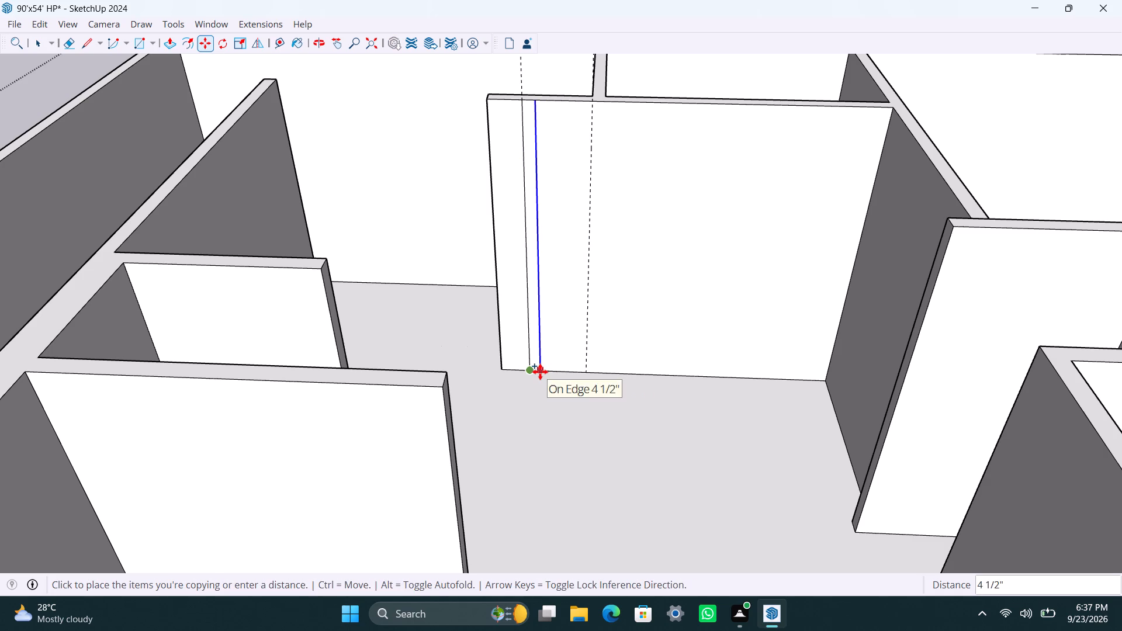
type("4.5\"")
key("Return")
key("space")
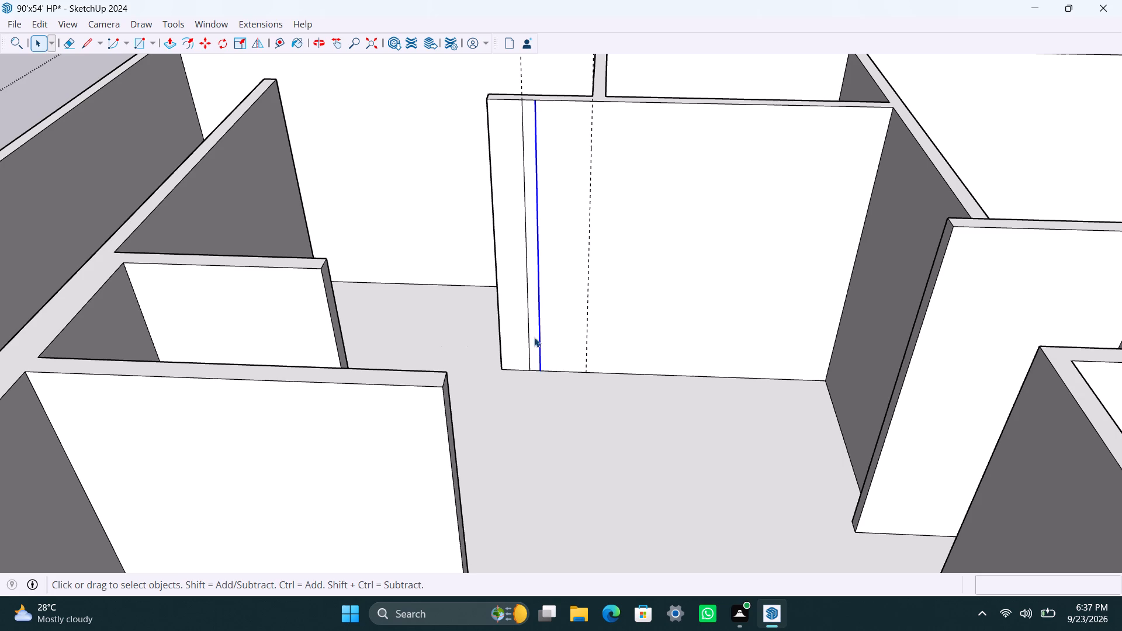
Push/pull the 4.5" strip on the long partition's face out by 1'.
left_click(535, 329)
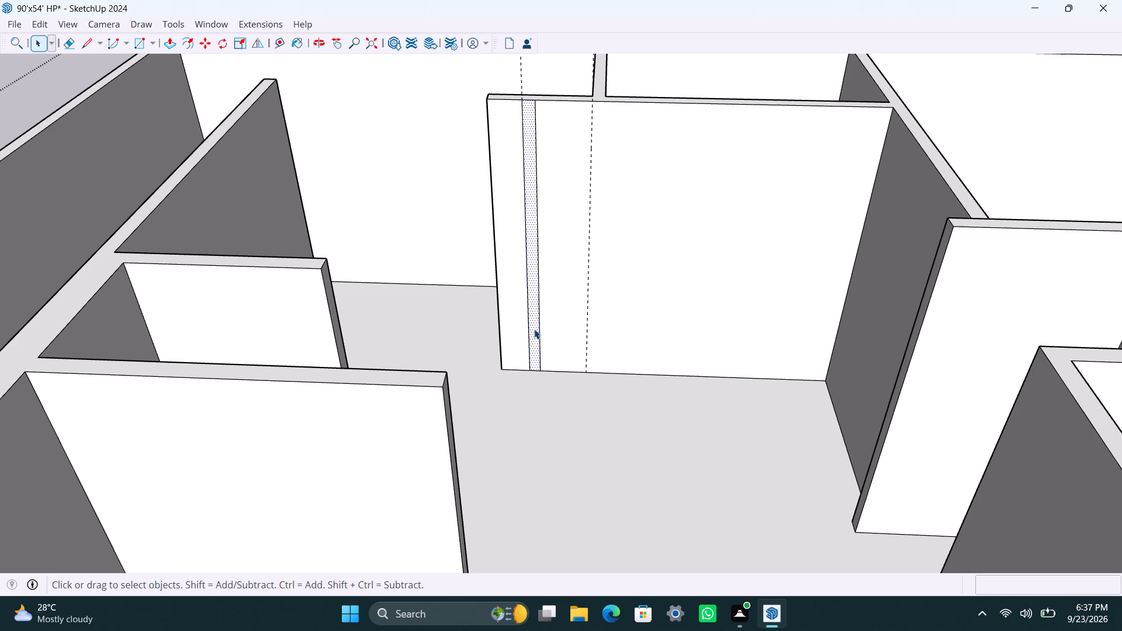
key("p")
left_click_drag(534, 329, 534, 375)
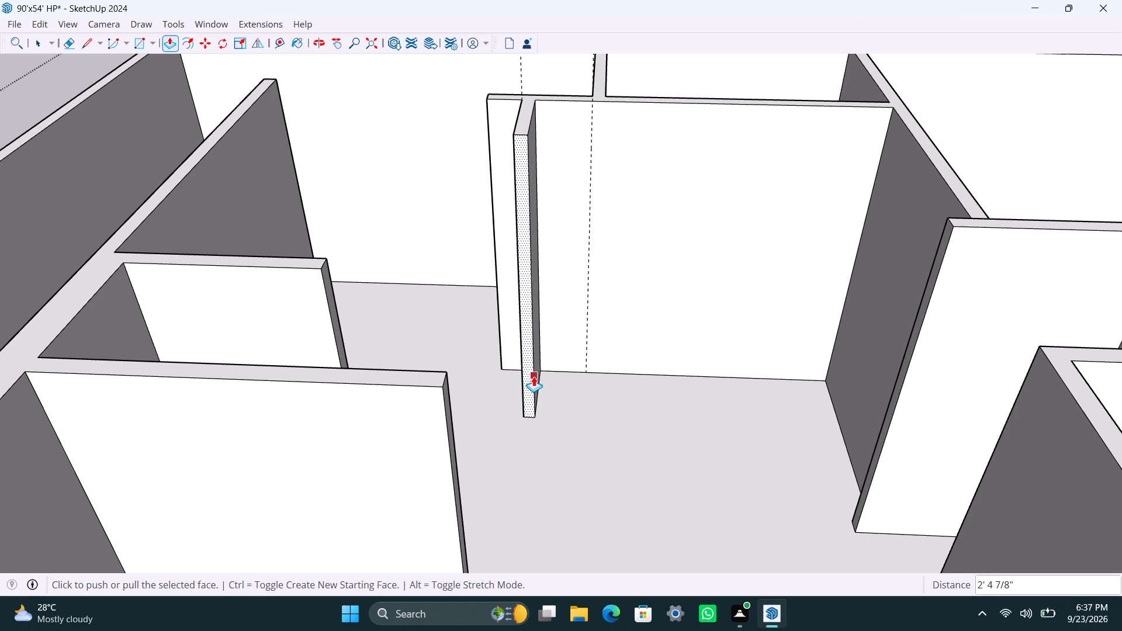
type("1'")
key("Return")
key("space")
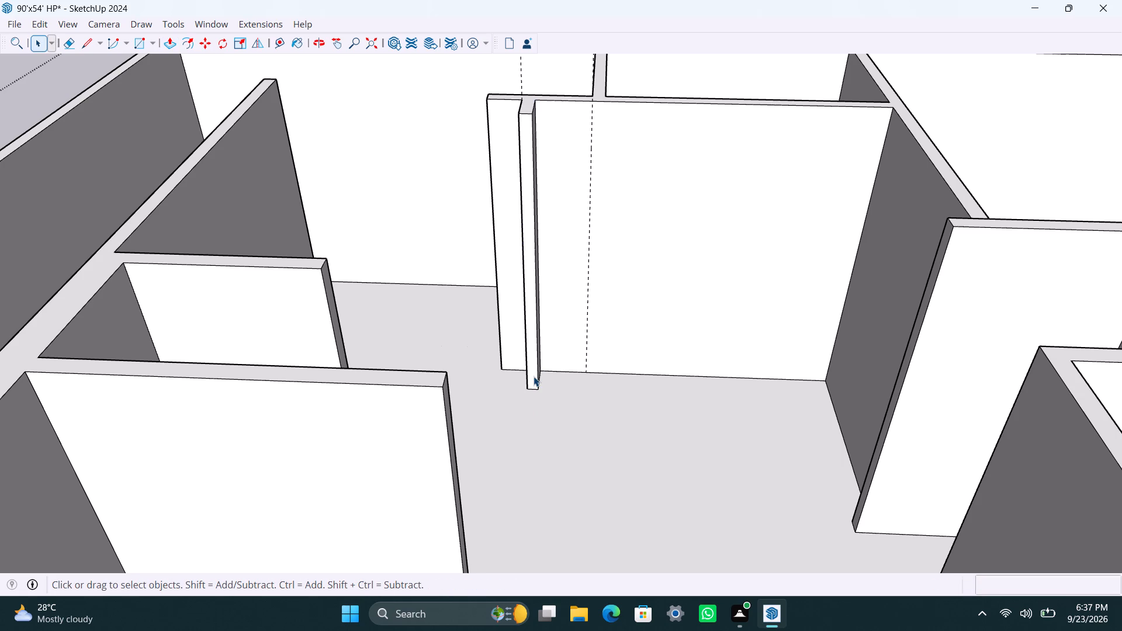
Copy the vertical end edge of the partition opposite the 1' stub 4.5" inward along its face.
scroll(503, 378, "down", 3)
middle_click_drag(506, 380, 330, 480)
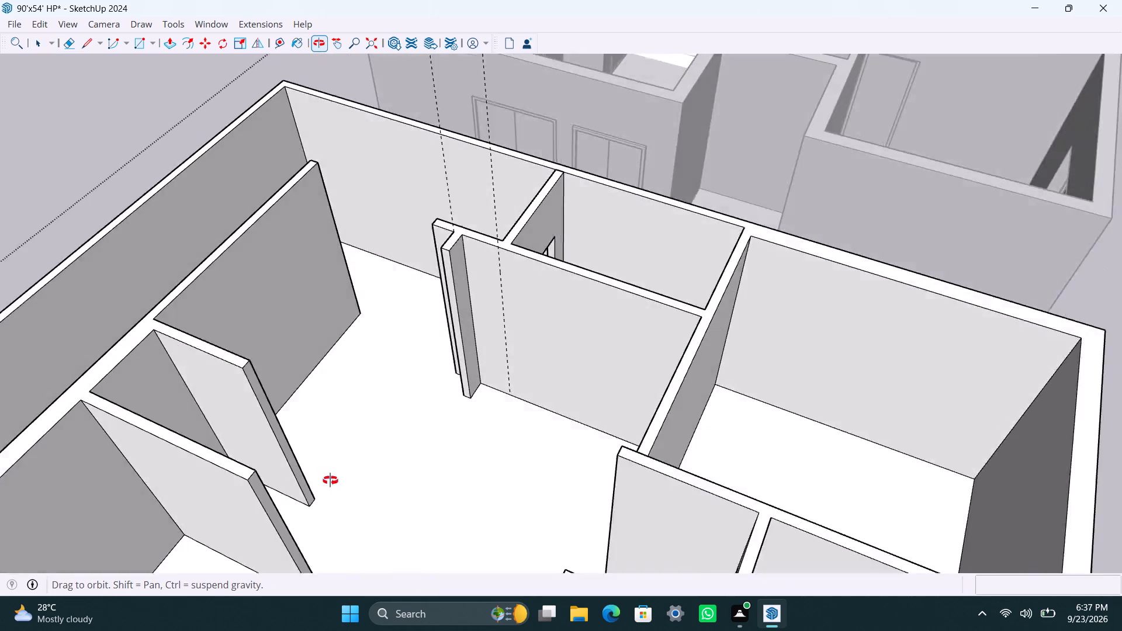
middle_click_drag(330, 480, 320, 481)
scroll(348, 339, "up", 6)
left_click(367, 260)
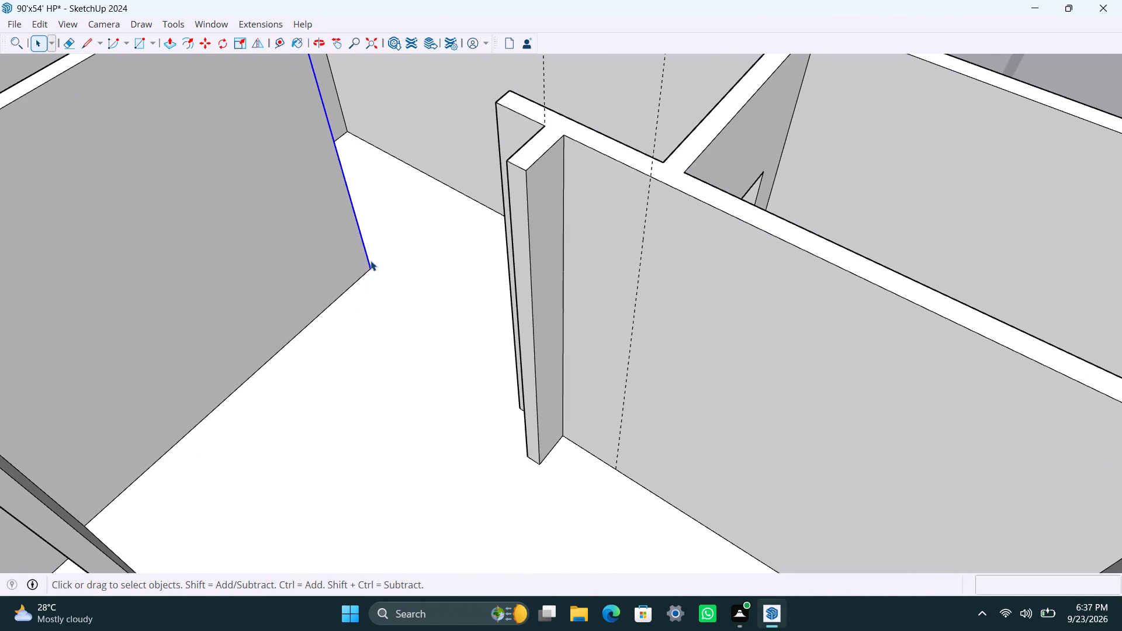
key("m")
left_click(368, 267)
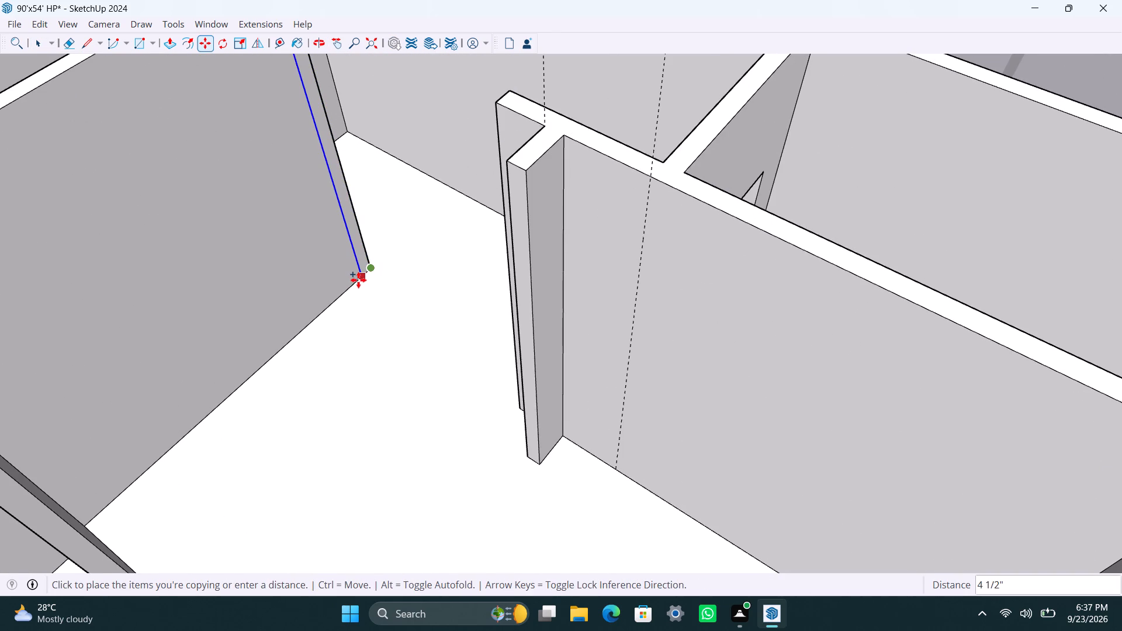
type("4.5\"")
key("Return")
key("space")
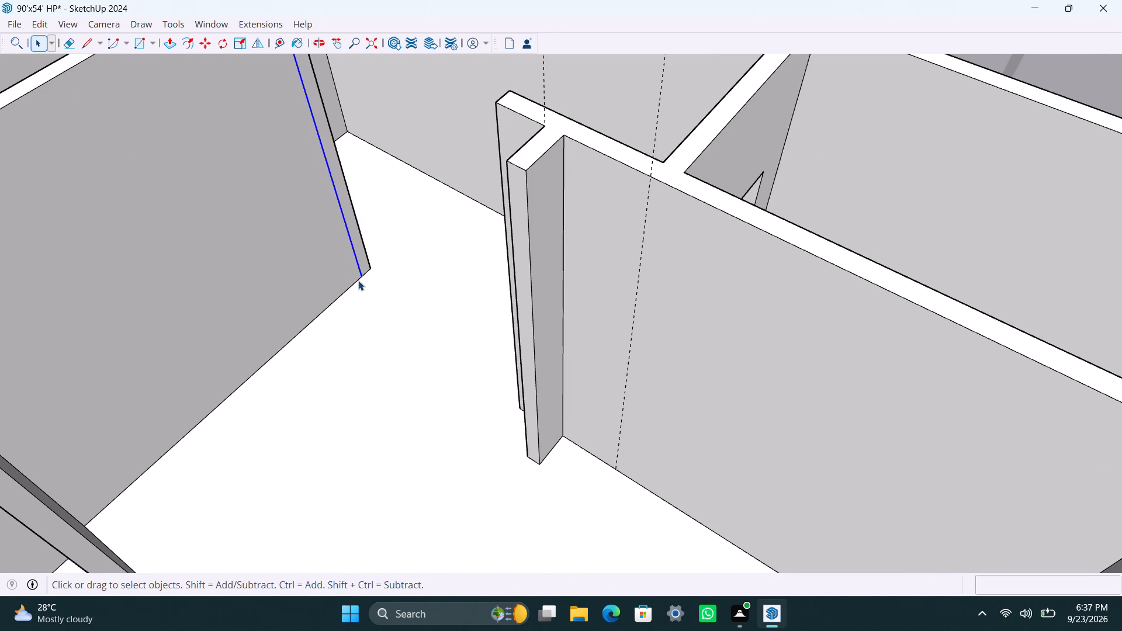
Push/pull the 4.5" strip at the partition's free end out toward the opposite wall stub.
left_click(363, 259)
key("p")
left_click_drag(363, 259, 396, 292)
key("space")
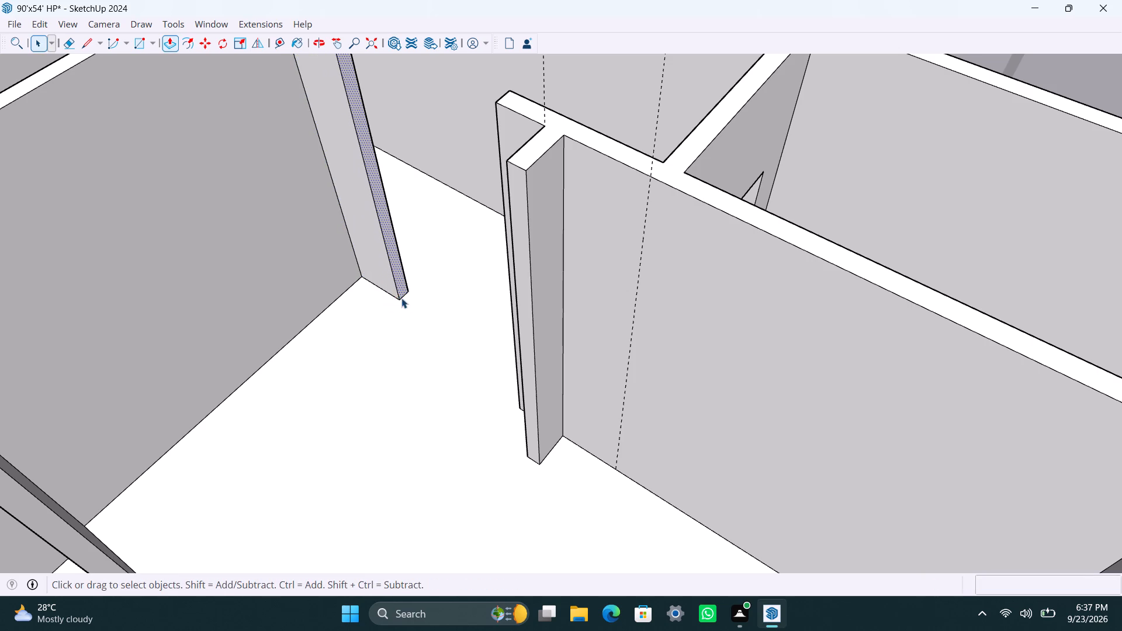
Undo the two facing wall stubs, their strip edges, the guides and the long partition's extension past the cross wall.
scroll(403, 311, "down", 3)
middle_click_drag(411, 323, 622, 364)
scroll(629, 410, "up", 1)
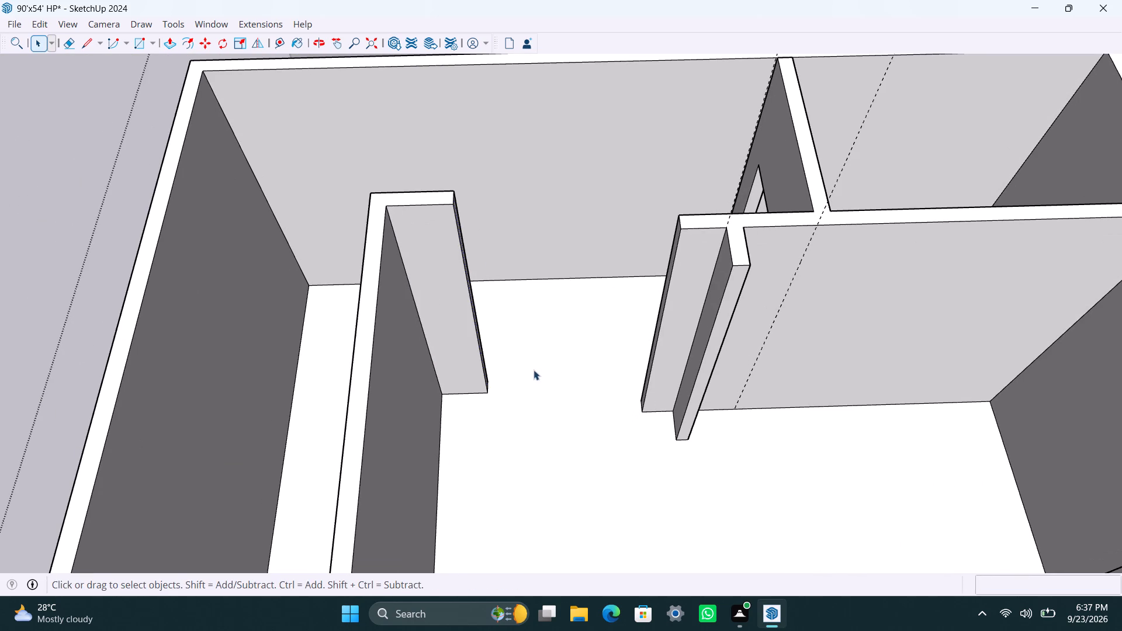
scroll(580, 368, "up", 1)
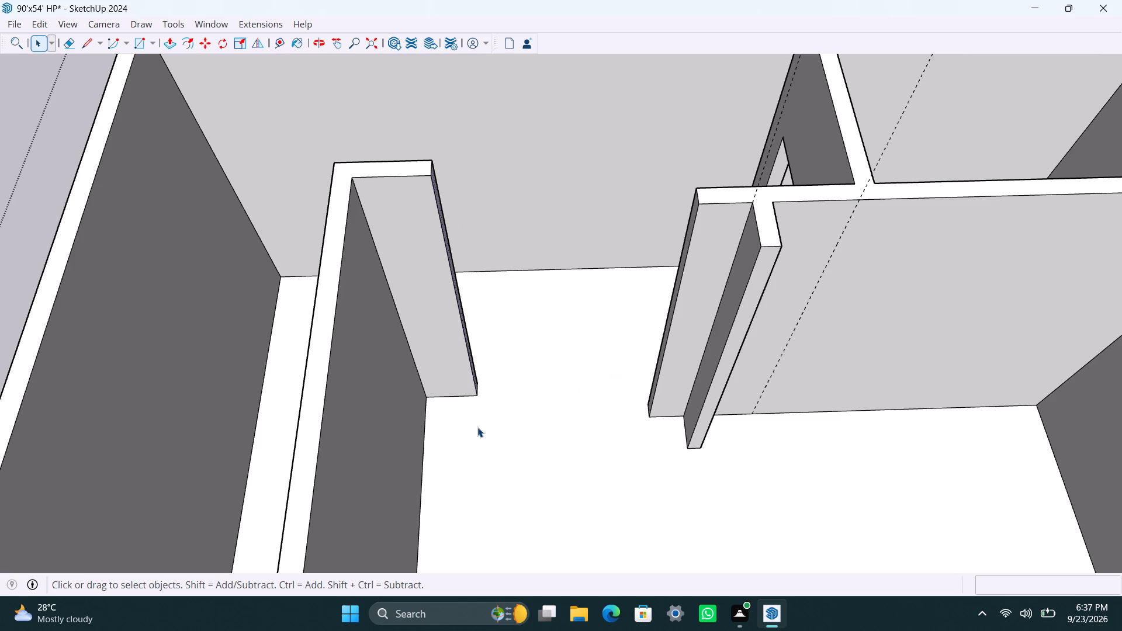
key("ctrl+z")
key("ctrl+z")
key("ctrl+z")
key("ctrl+z")
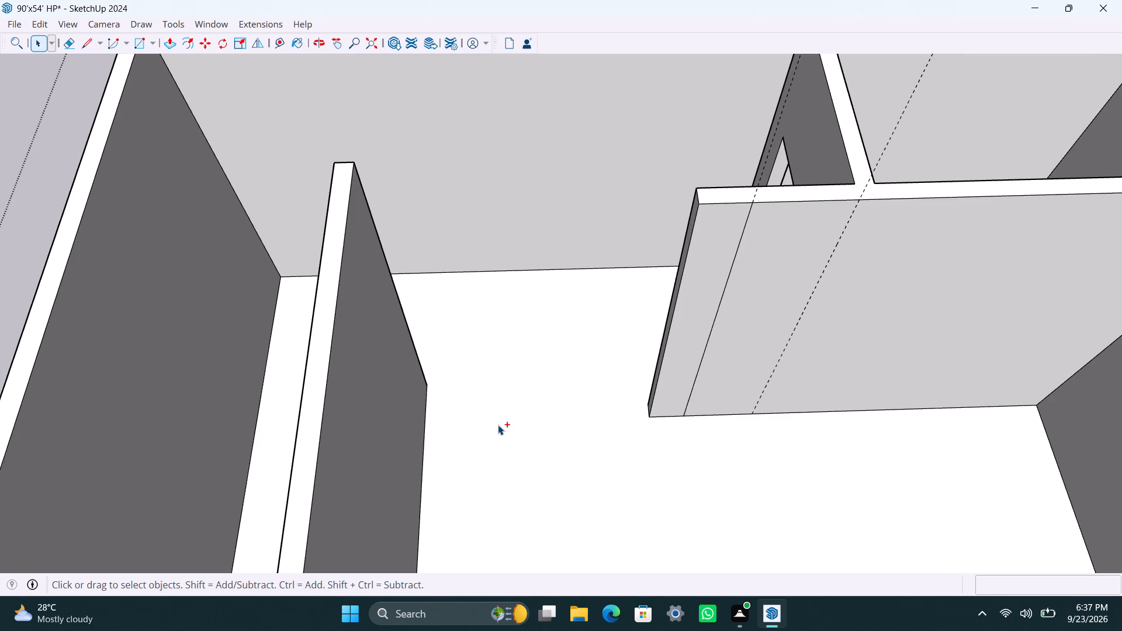
key("ctrl+z")
key("ctrl+z")
key("ctrl+z")
key("ctrl+z")
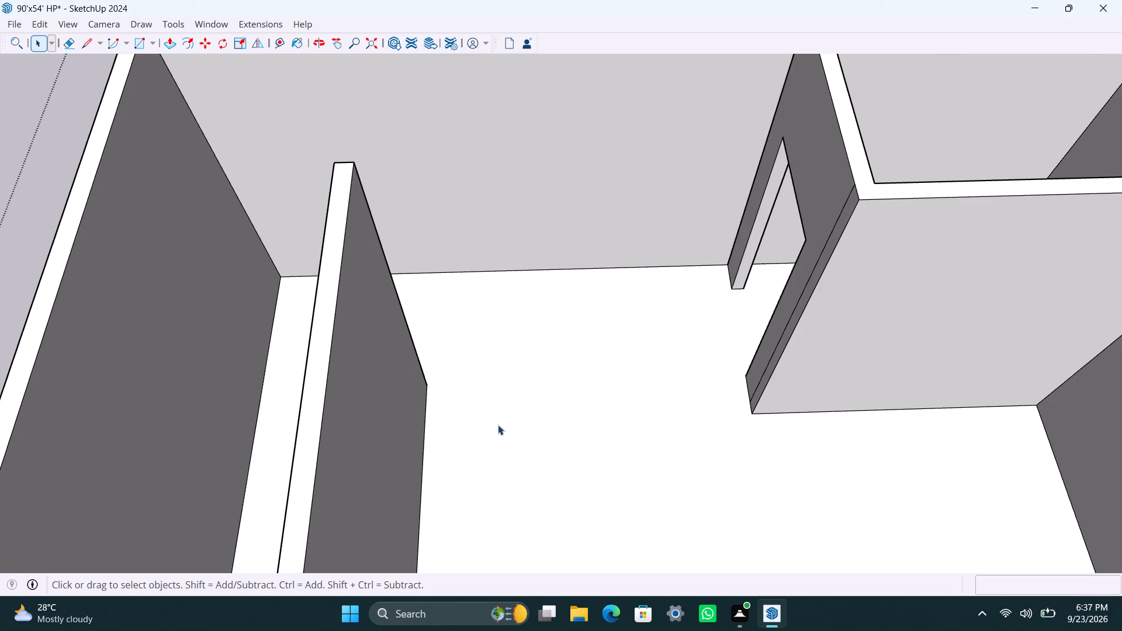
Place a floor guide parallel to the outer wall, through the free-end corner of the partition facing the doorway wall.
scroll(551, 429, "up", 3)
middle_click_drag(594, 475, 781, 536)
scroll(650, 453, "down", 3)
middle_click_drag(521, 443, 461, 522, "shift")
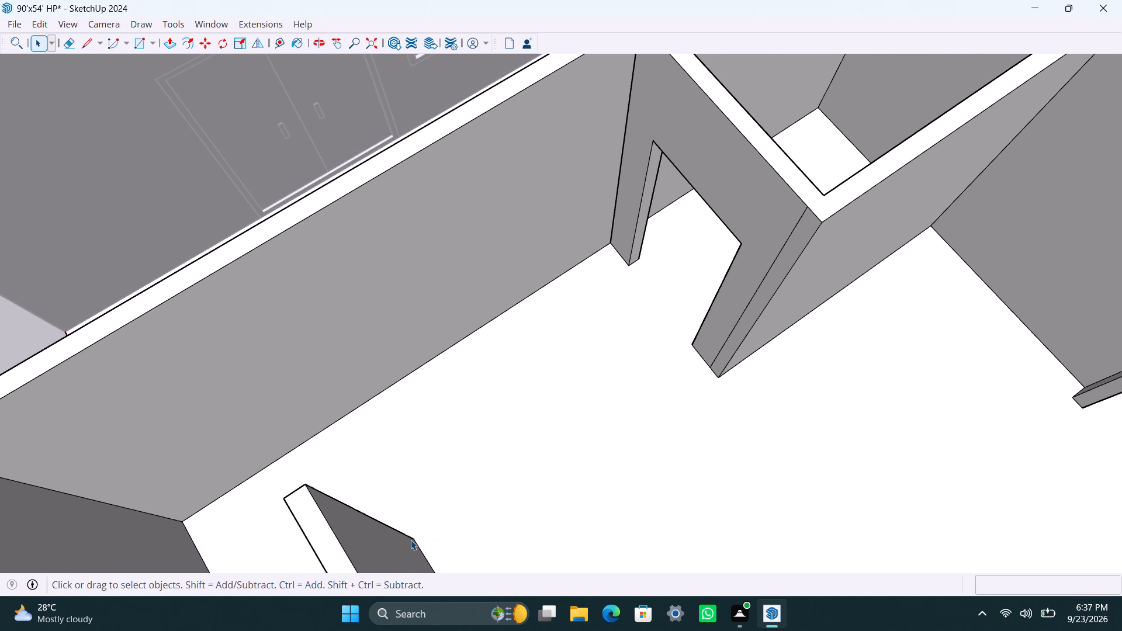
key("t")
left_click(441, 355)
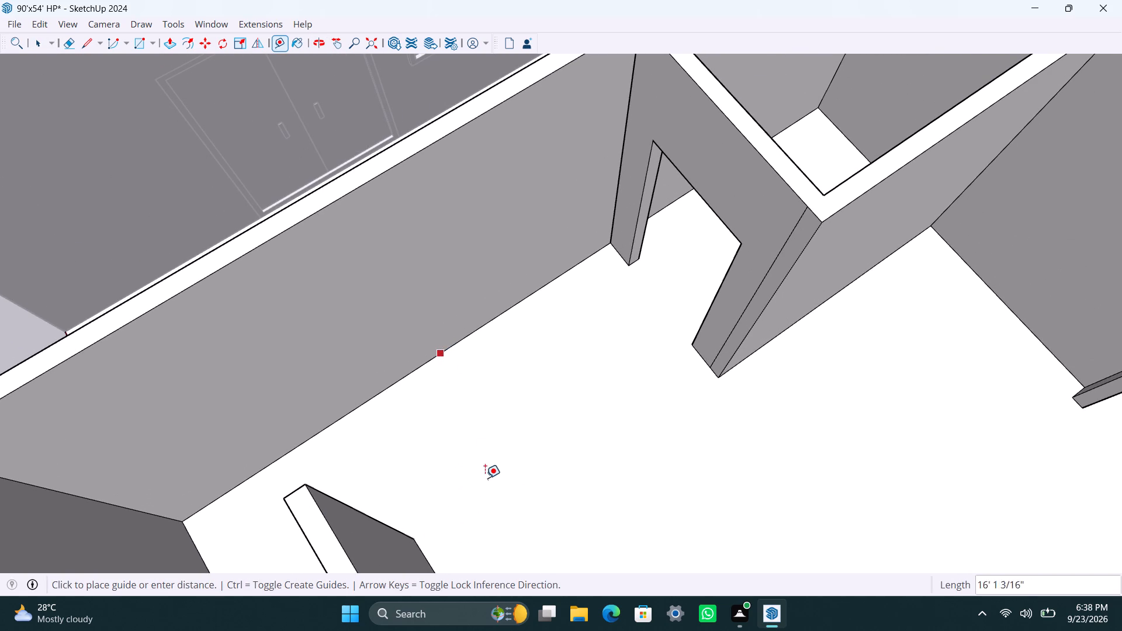
left_click(487, 508)
key("space")
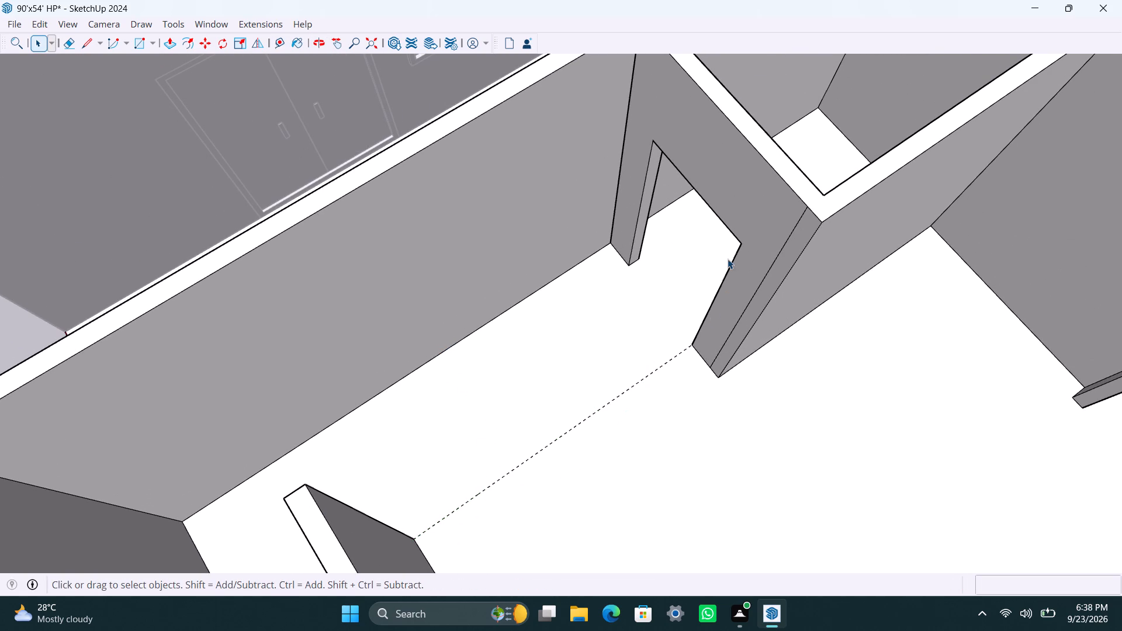
Copy the doorway wall's vertical edge near its corner to the door jamb, and copy the new edge back 4.5" toward the corner.
left_click(762, 281)
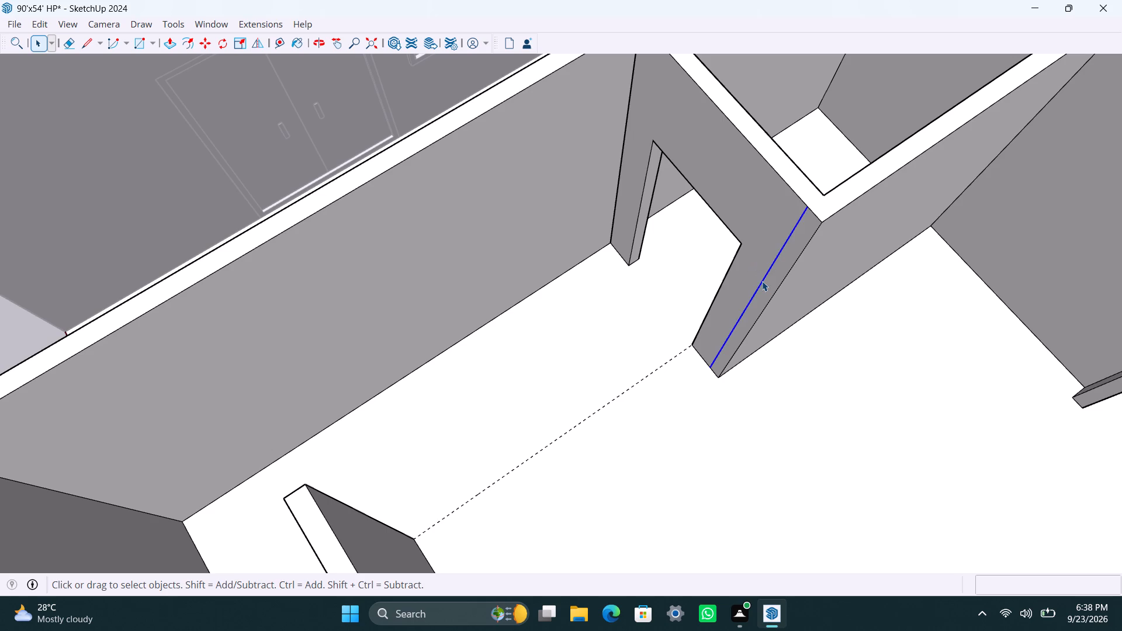
key("m")
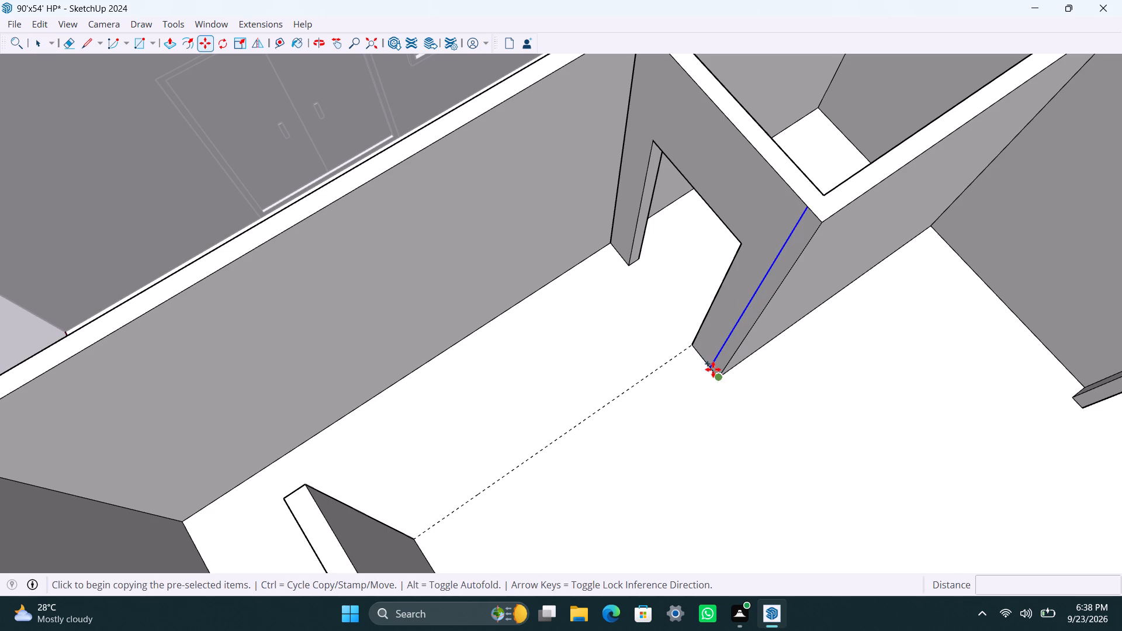
left_click(713, 367)
left_click(693, 346)
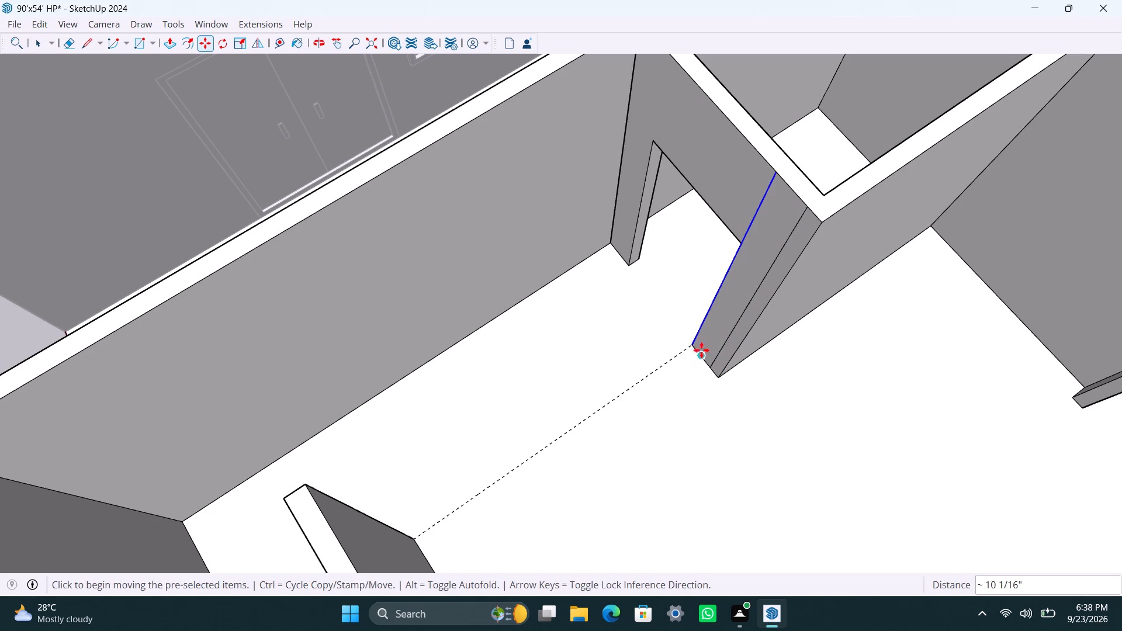
left_click(694, 342)
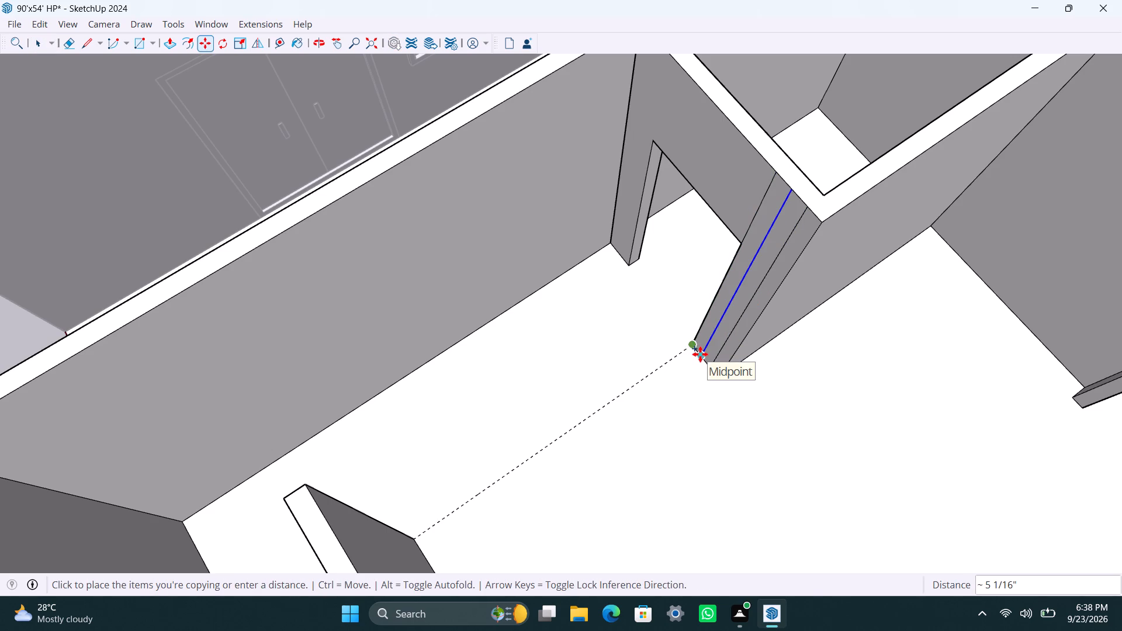
type("4.5\"")
key("Return")
key("space")
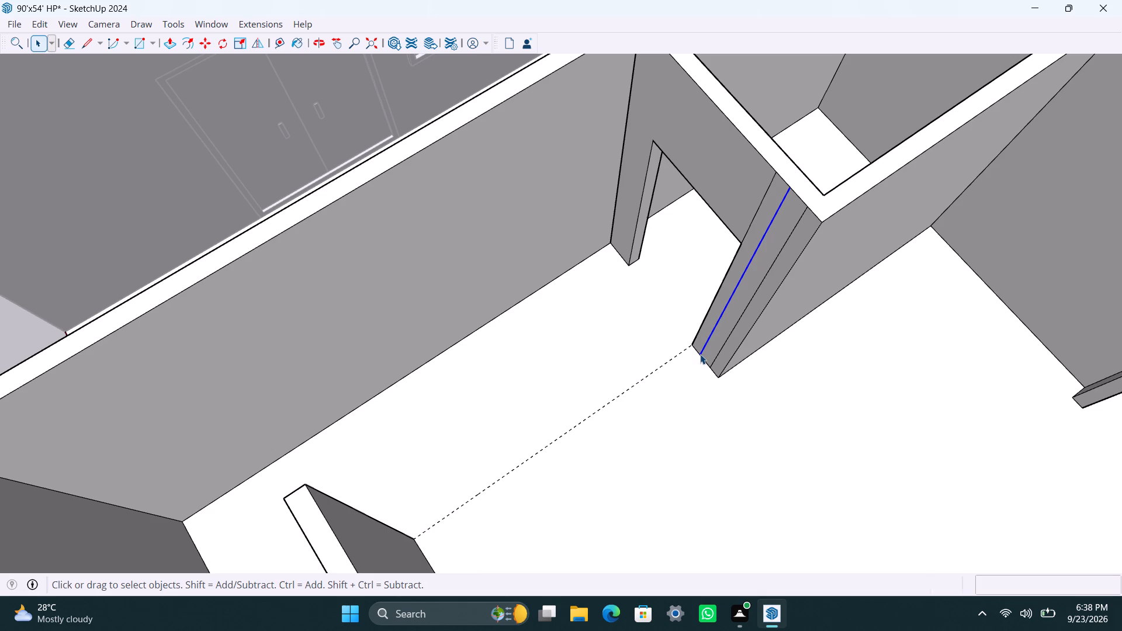
Delete the original vertical edge between the new strip and the doorway wall's outer corner.
left_click(779, 256)
key("Delete")
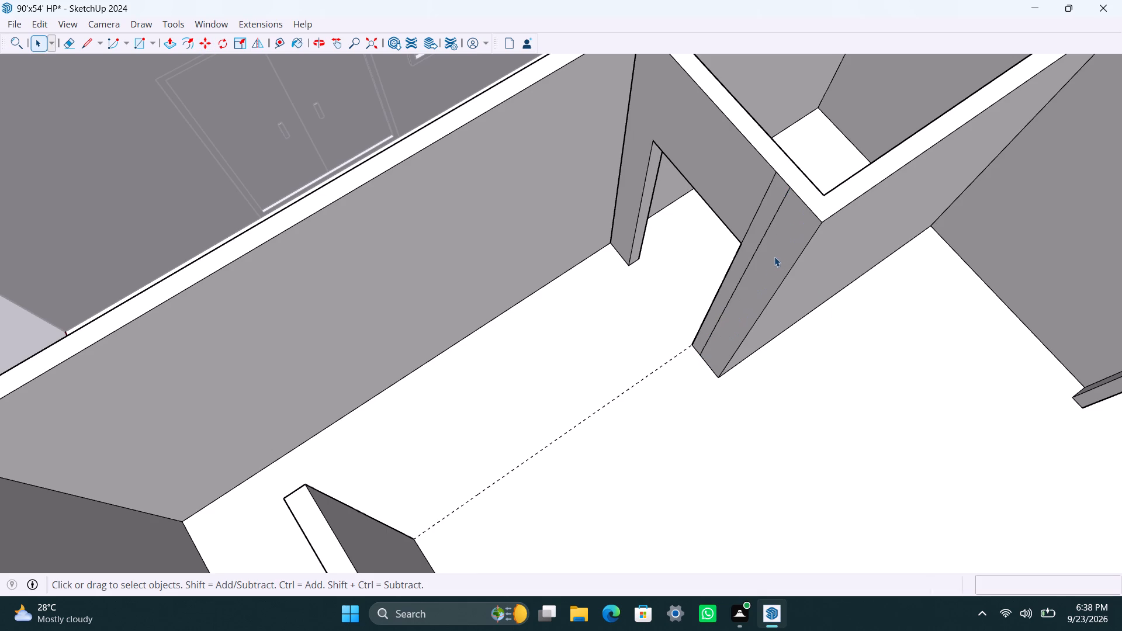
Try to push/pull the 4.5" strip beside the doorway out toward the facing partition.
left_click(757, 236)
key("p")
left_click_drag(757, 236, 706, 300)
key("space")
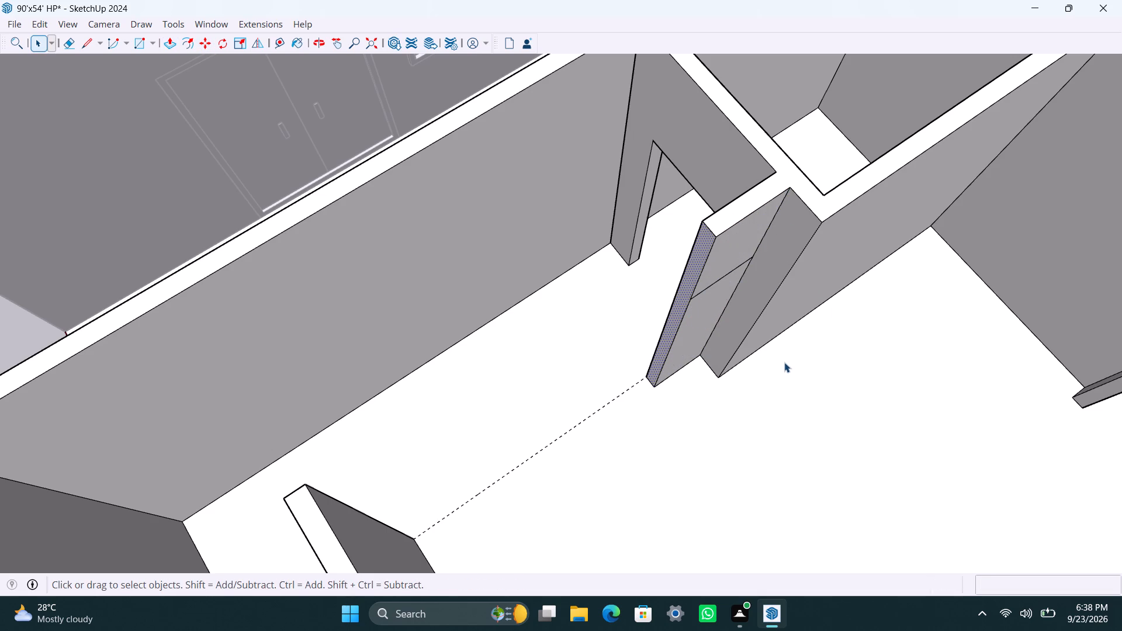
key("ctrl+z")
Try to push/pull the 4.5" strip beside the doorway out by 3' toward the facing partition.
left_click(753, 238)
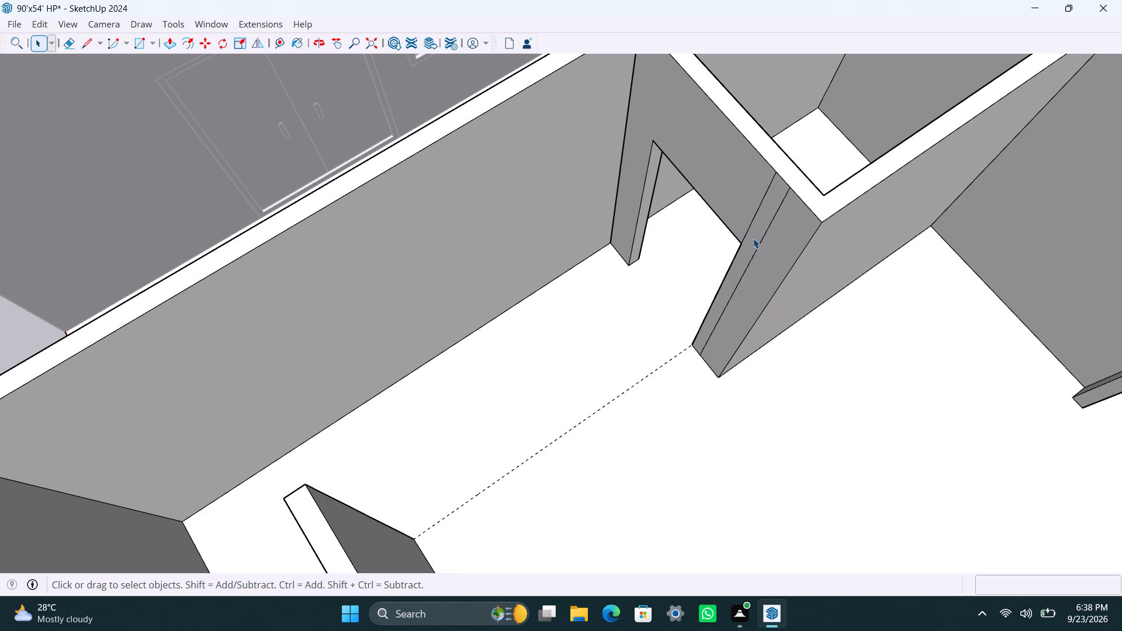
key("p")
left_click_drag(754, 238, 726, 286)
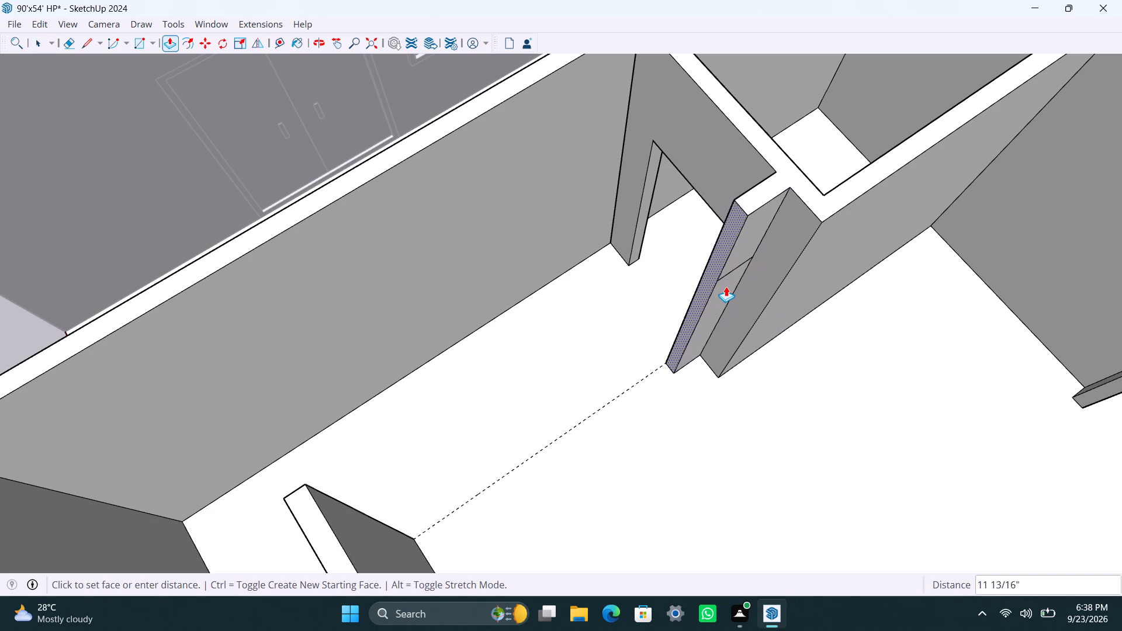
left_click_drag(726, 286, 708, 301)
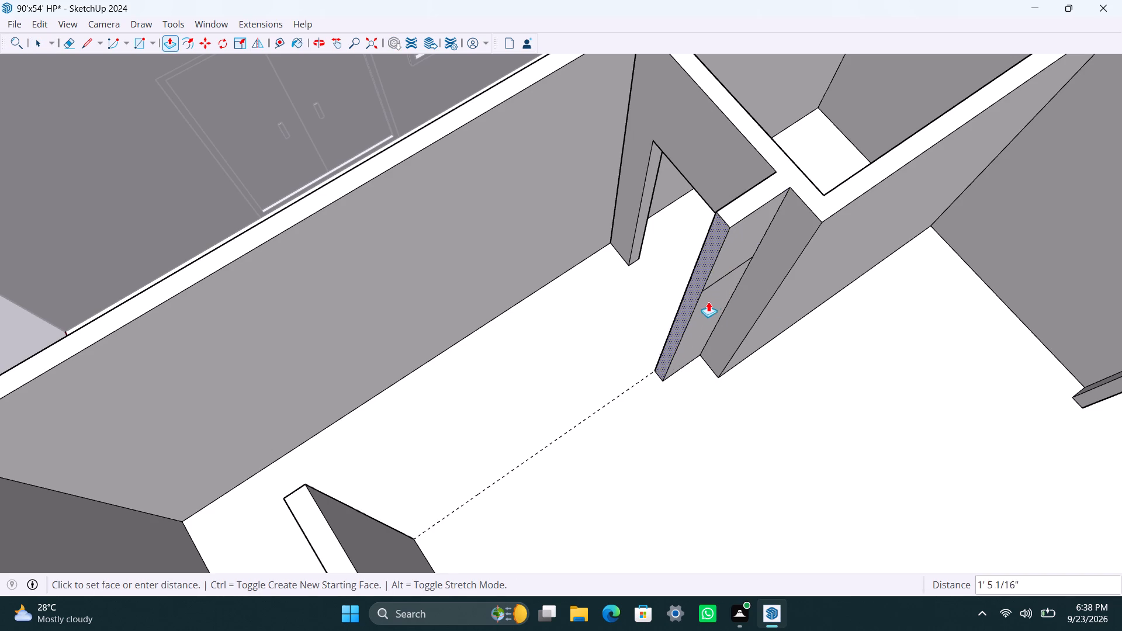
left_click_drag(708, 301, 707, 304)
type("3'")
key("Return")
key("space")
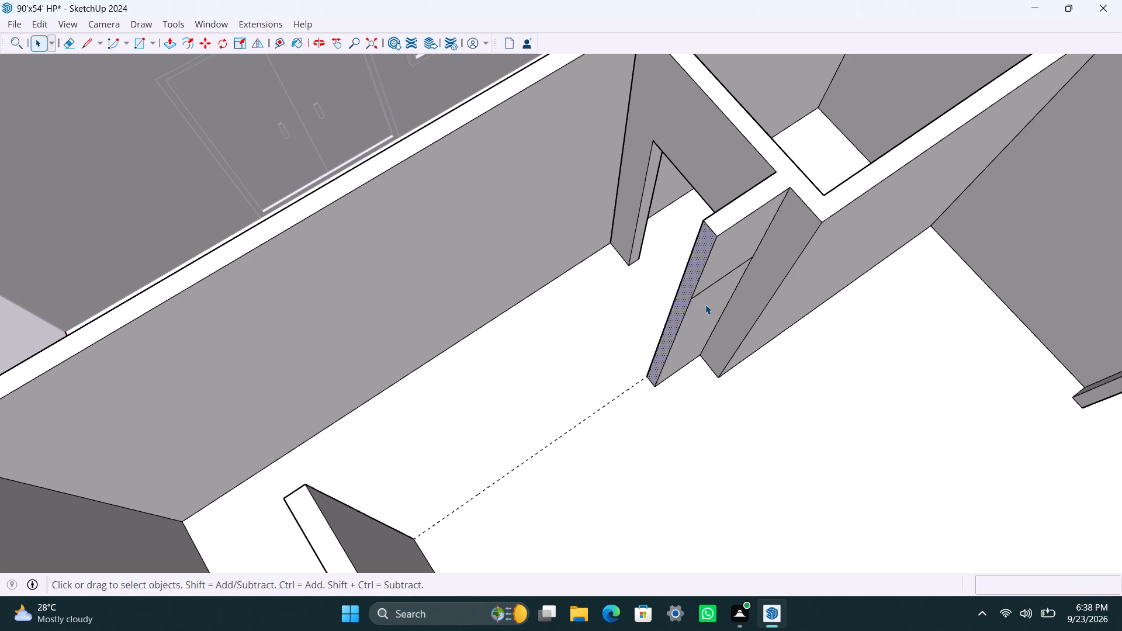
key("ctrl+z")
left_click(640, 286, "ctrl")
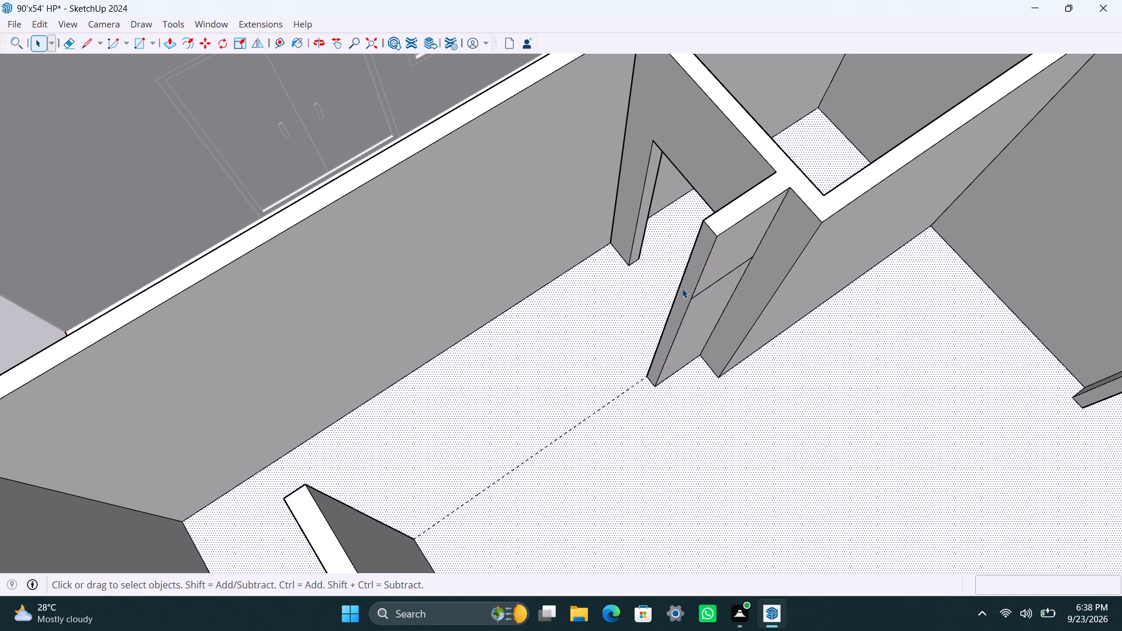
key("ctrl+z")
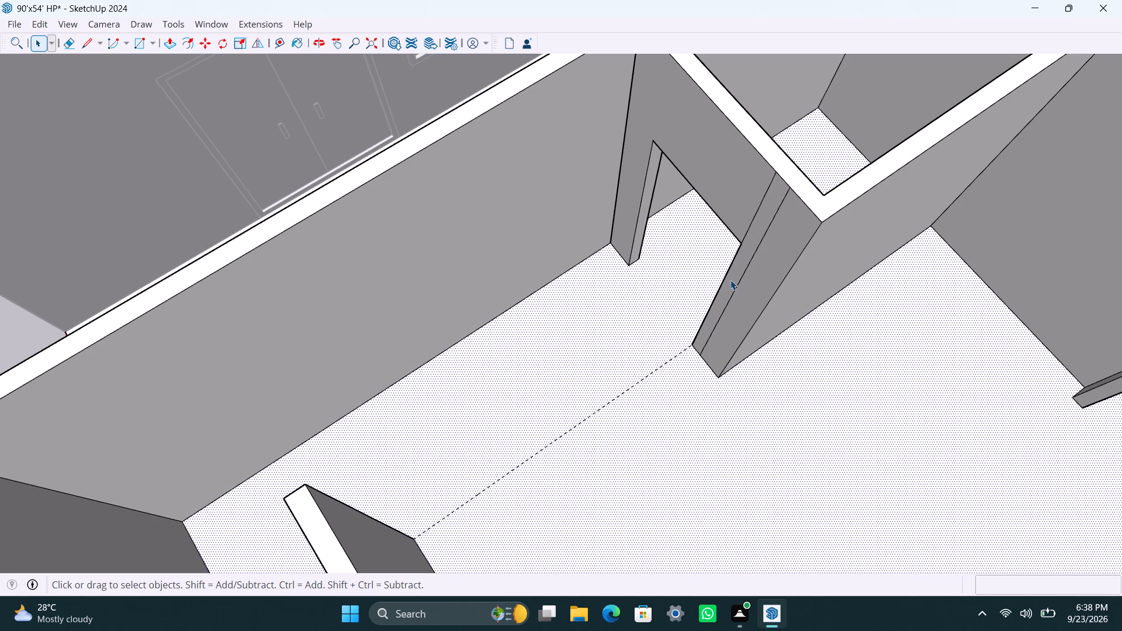
Push/pull the 4.5" strip beside the doorway out by 3' and delete the horizontal line across the new stub's face.
left_click(730, 280)
key("p")
left_click_drag(730, 280, 698, 331)
type("3'")
key("Return")
key("space")
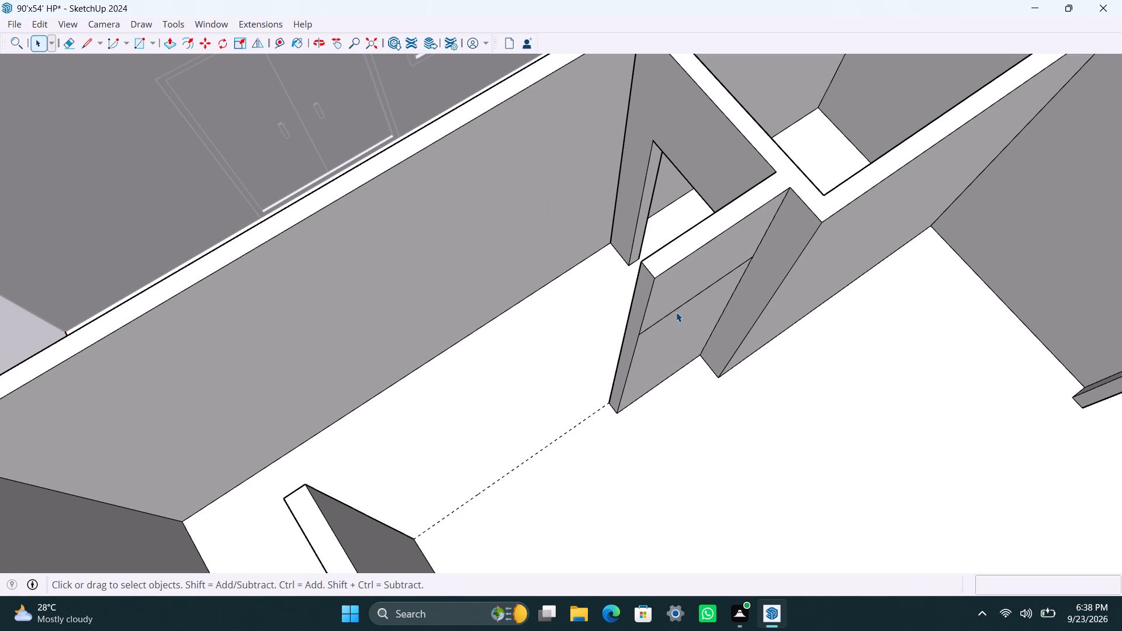
left_click(676, 312)
key("Delete")
Copy the facing partition's vertical free-end edge 4.5" inward along its face.
scroll(622, 398, "down", 3)
middle_click_drag(628, 402, 662, 401)
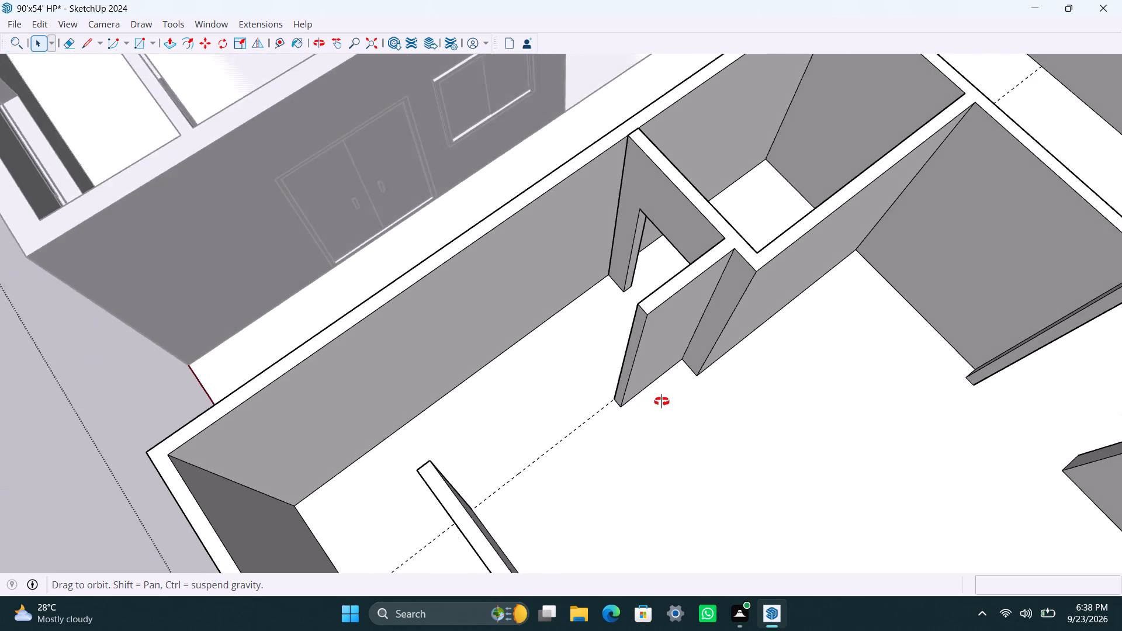
middle_click_drag(662, 401, 218, 356)
scroll(218, 356, "down", 1)
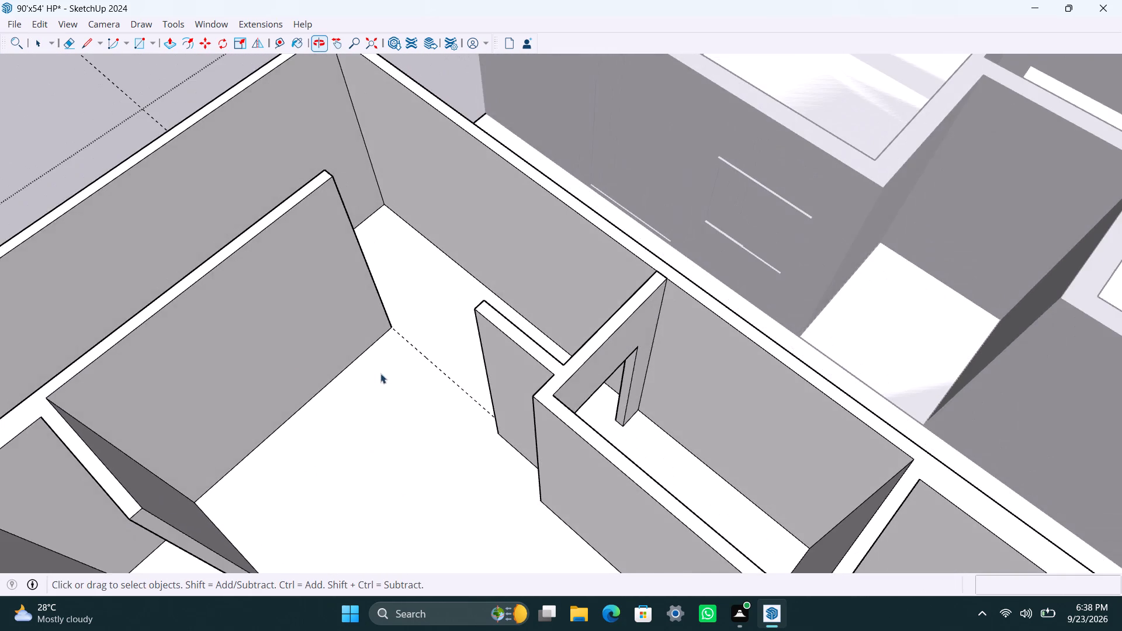
scroll(396, 367, "up", 5)
left_click(383, 303)
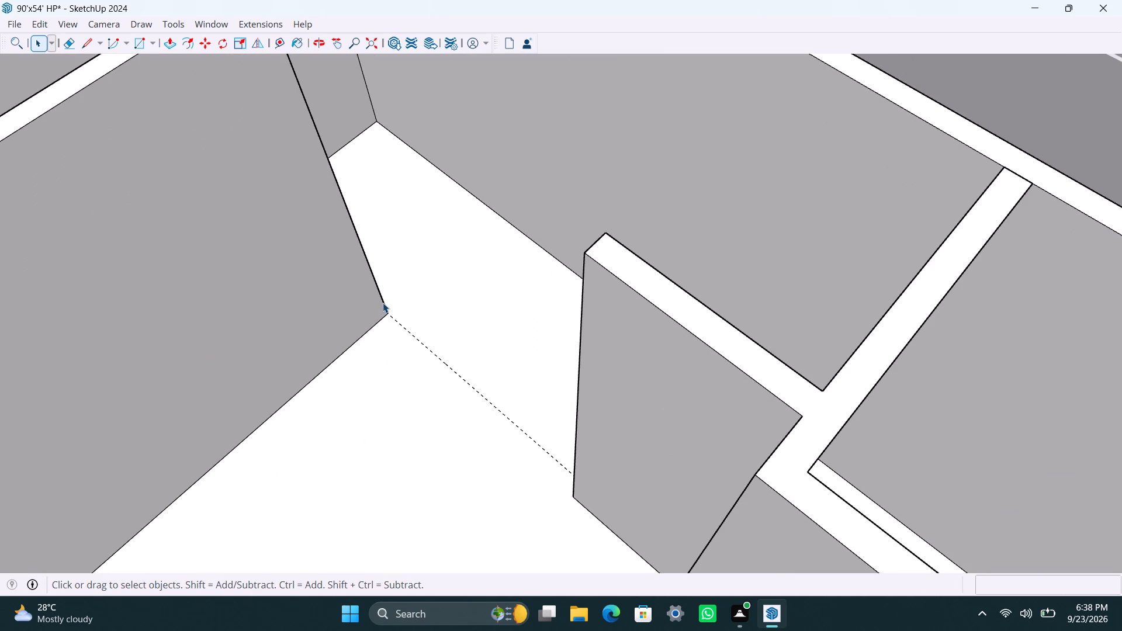
left_click_drag(407, 4, 355, 96)
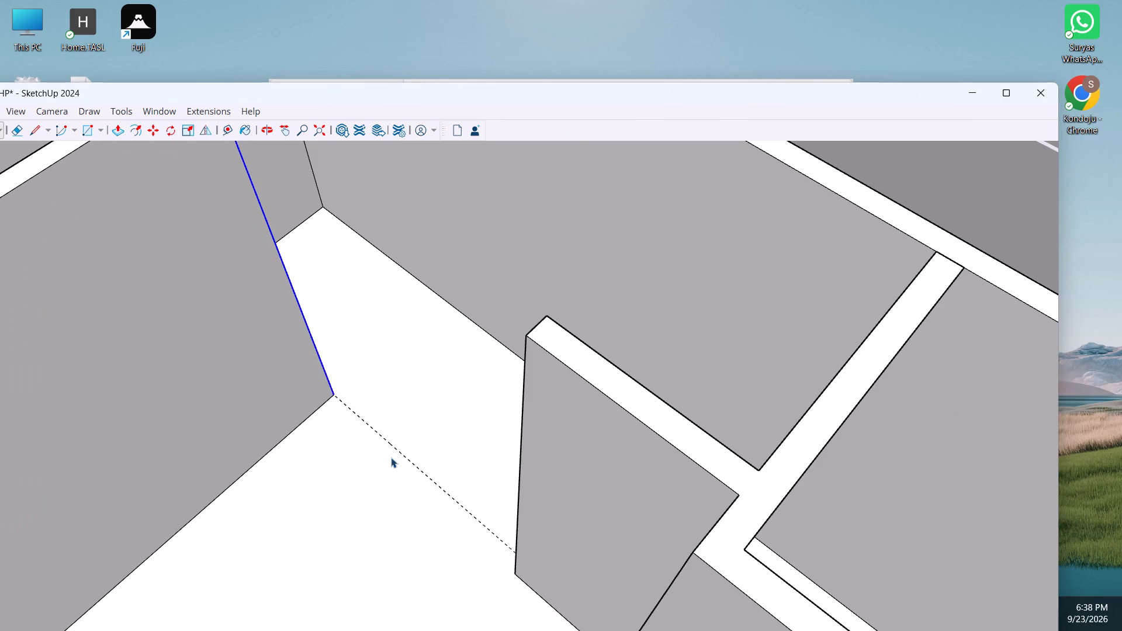
left_click(1001, 94)
key("m")
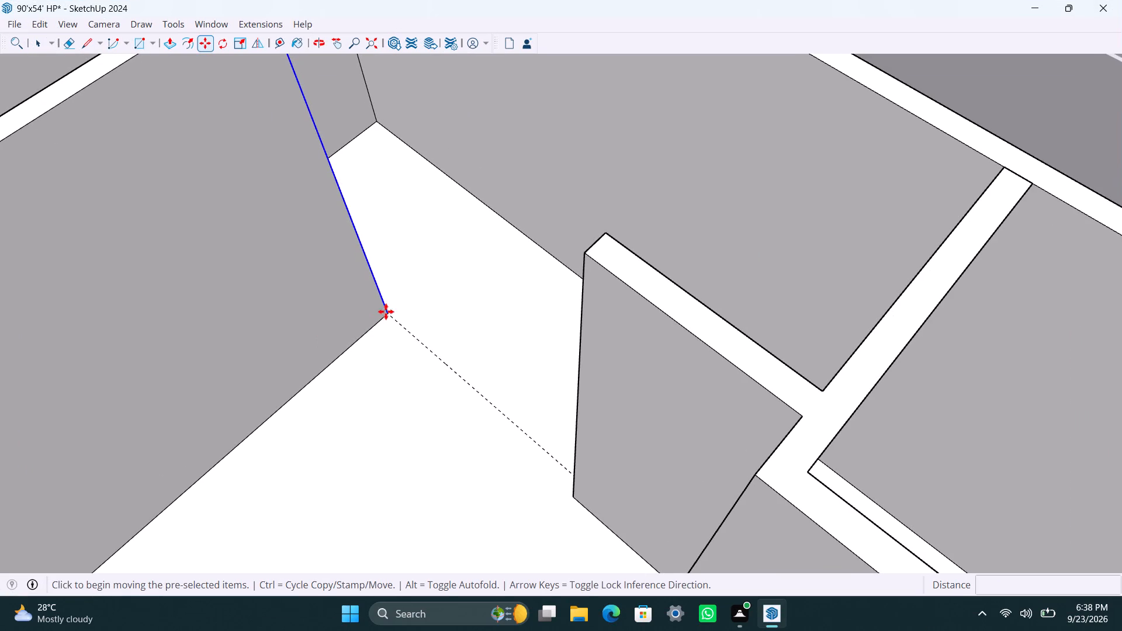
left_click_drag(390, 310, 381, 321, "ctrl")
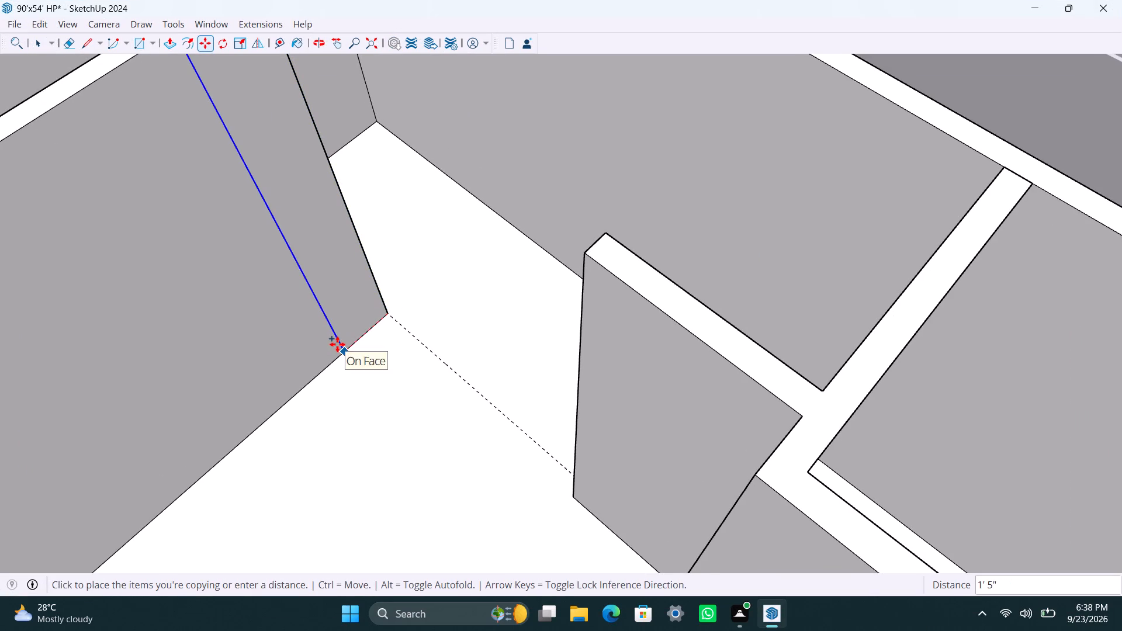
type("4.5\"")
key("Return")
key("space")
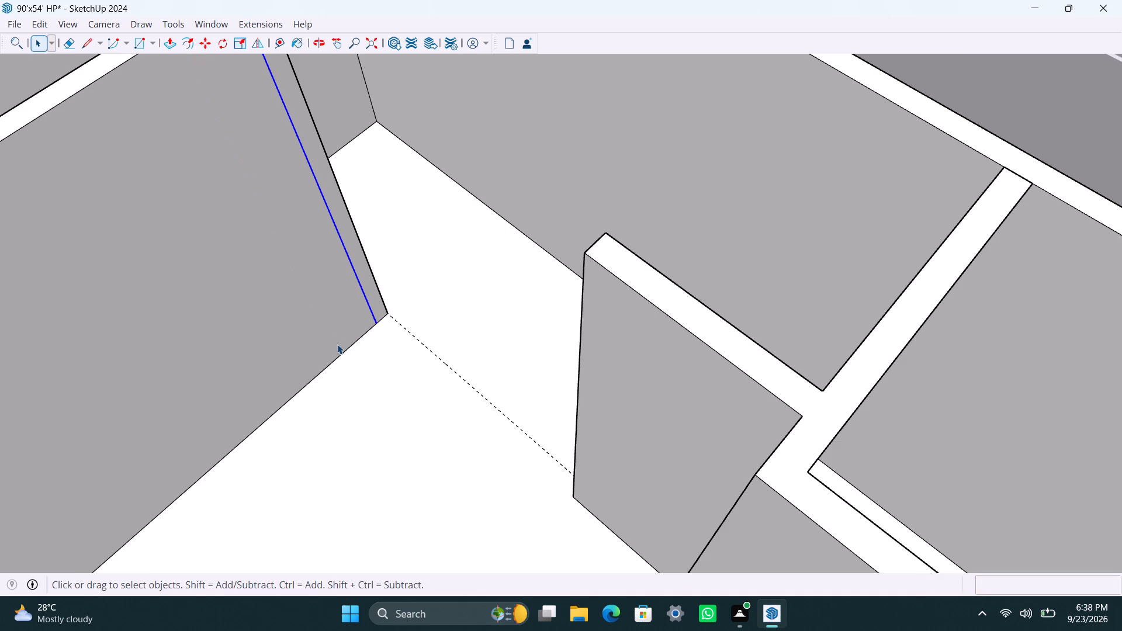
Place a floor guide 3' from the new stub's end face, across the gap toward the facing partition.
scroll(391, 368, "down", 3)
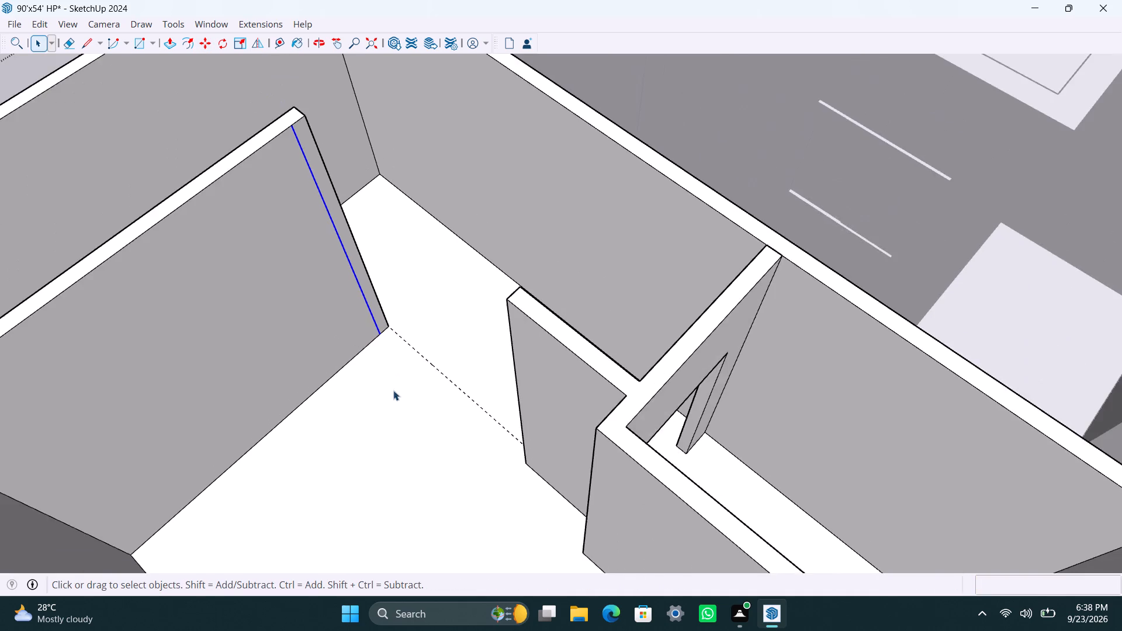
middle_click_drag(428, 400, 625, 389)
scroll(632, 420, "up", 3)
key("t")
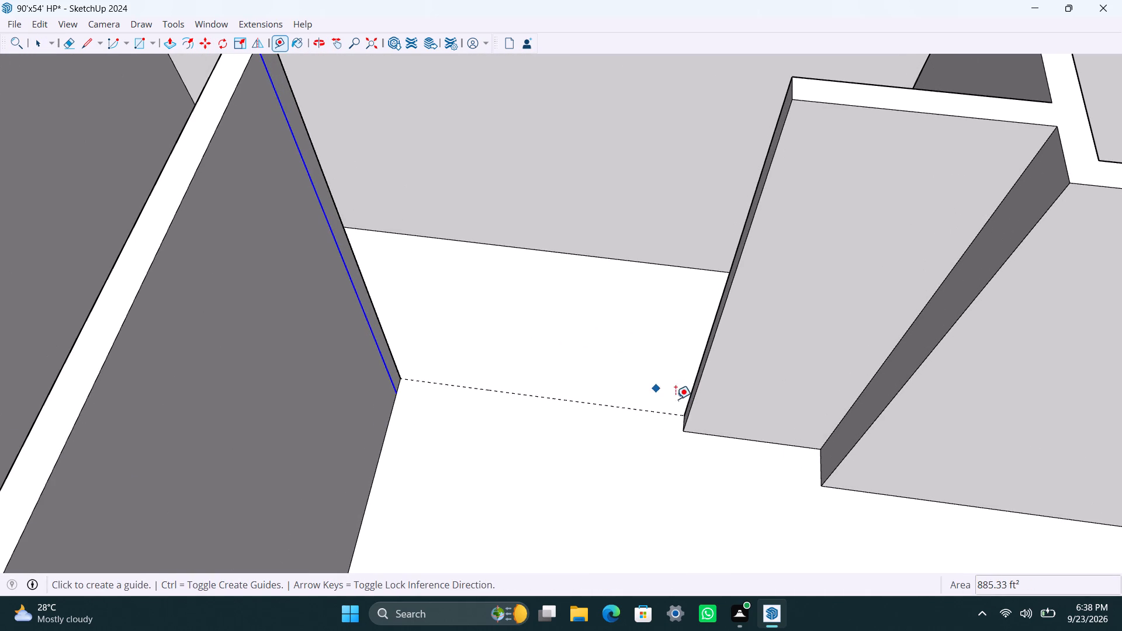
scroll(682, 418, "up", 2)
left_click(682, 418)
key("space")
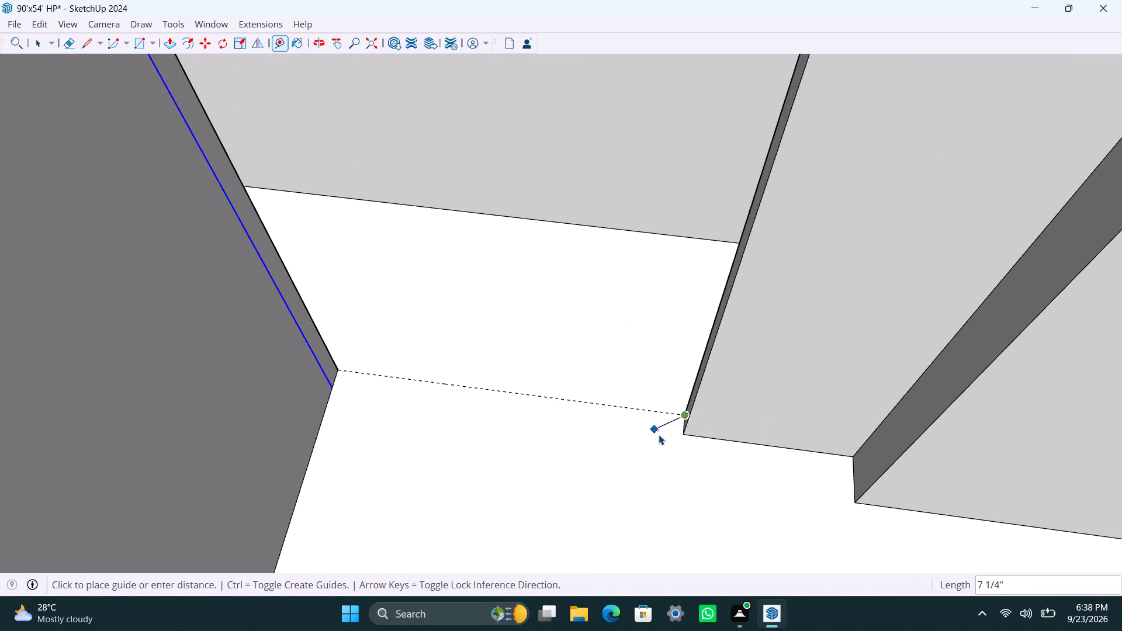
key("t")
scroll(676, 428, "up", 6)
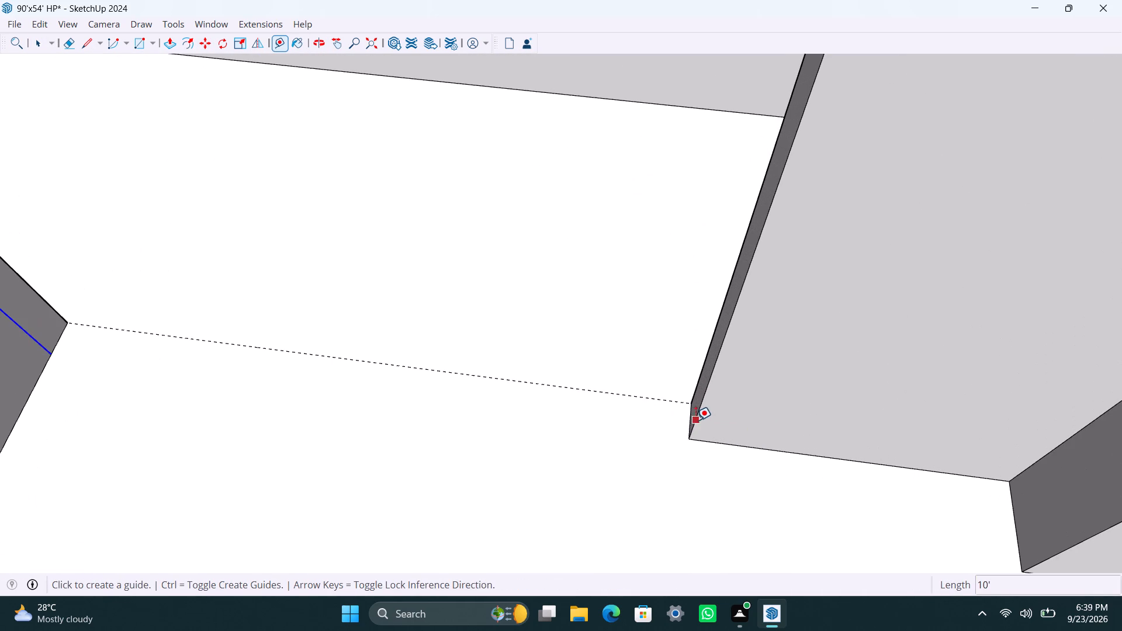
left_click(689, 420)
type("3'")
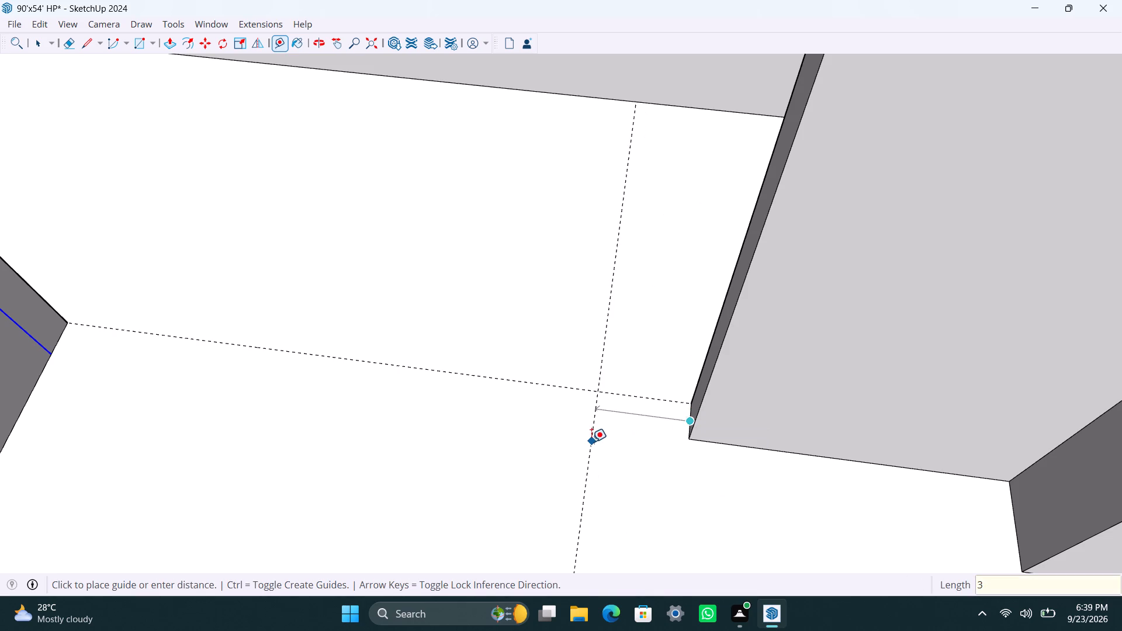
key("Return")
key("space")
scroll(483, 377, "down", 8)
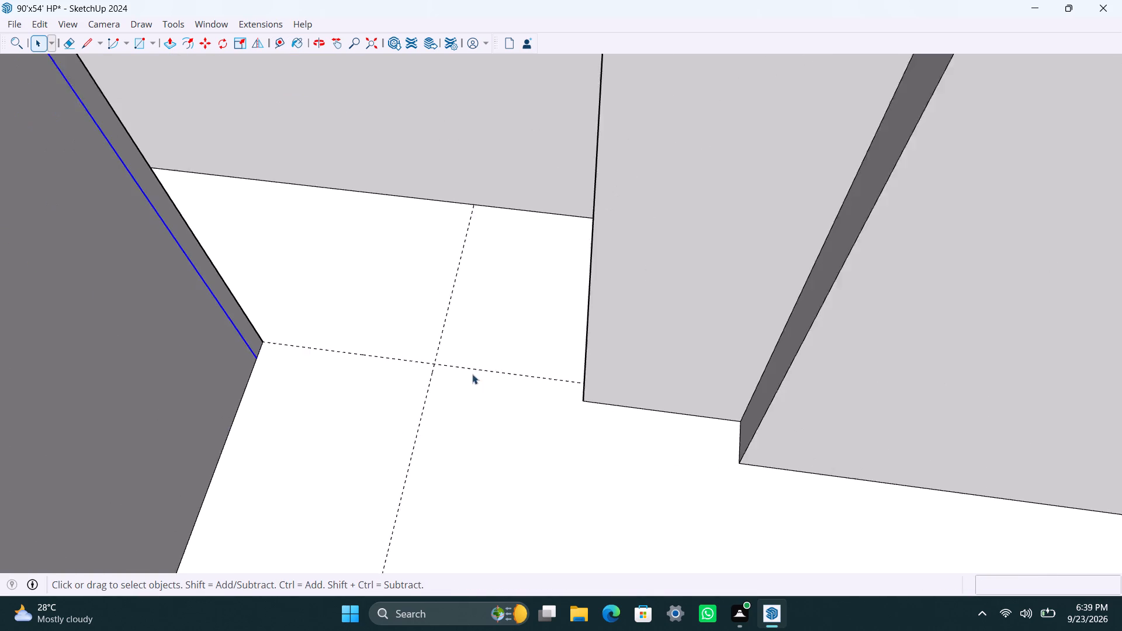
Push/pull the facing partition's 4.5" end strip out to the floor guide, forming a stub that leaves a 3' door gap.
middle_click_drag(506, 429, 327, 464)
scroll(339, 370, "down", 5)
scroll(324, 307, "up", 3)
scroll(314, 235, "up", 2)
left_click(316, 230)
key("p")
left_click_drag(317, 230, 396, 367)
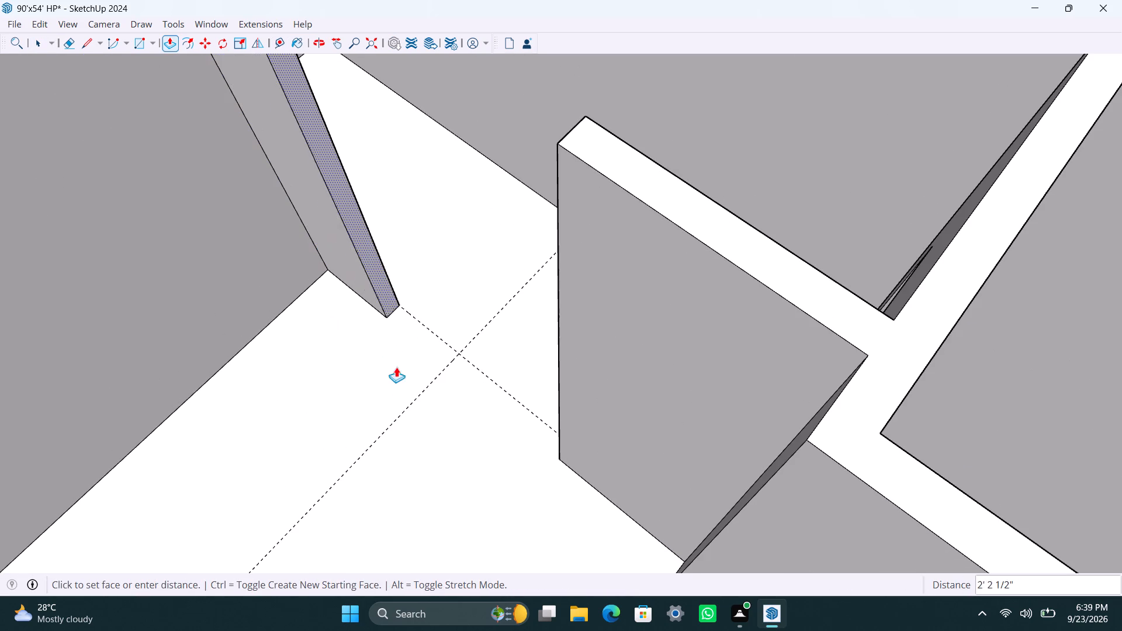
left_click_drag(396, 367, 405, 407)
key("space")
Copy the top edge of the newly pulled stub's end face 3' downward.
scroll(396, 408, "down", 6)
scroll(384, 251, "up", 2)
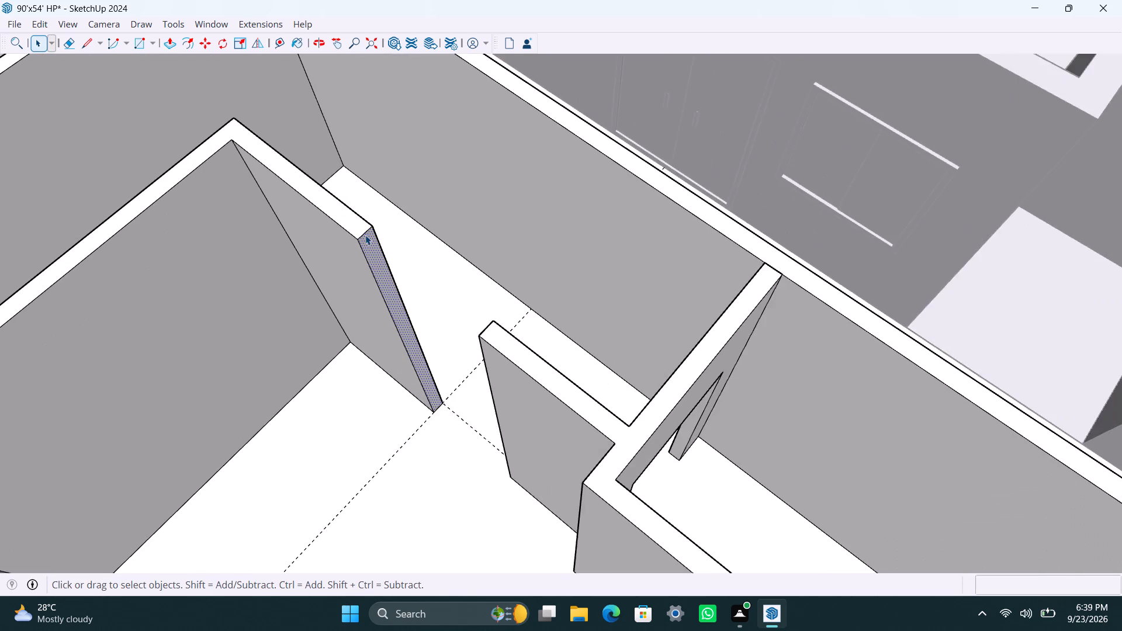
scroll(364, 234, "up", 2)
left_click(364, 234)
key("m")
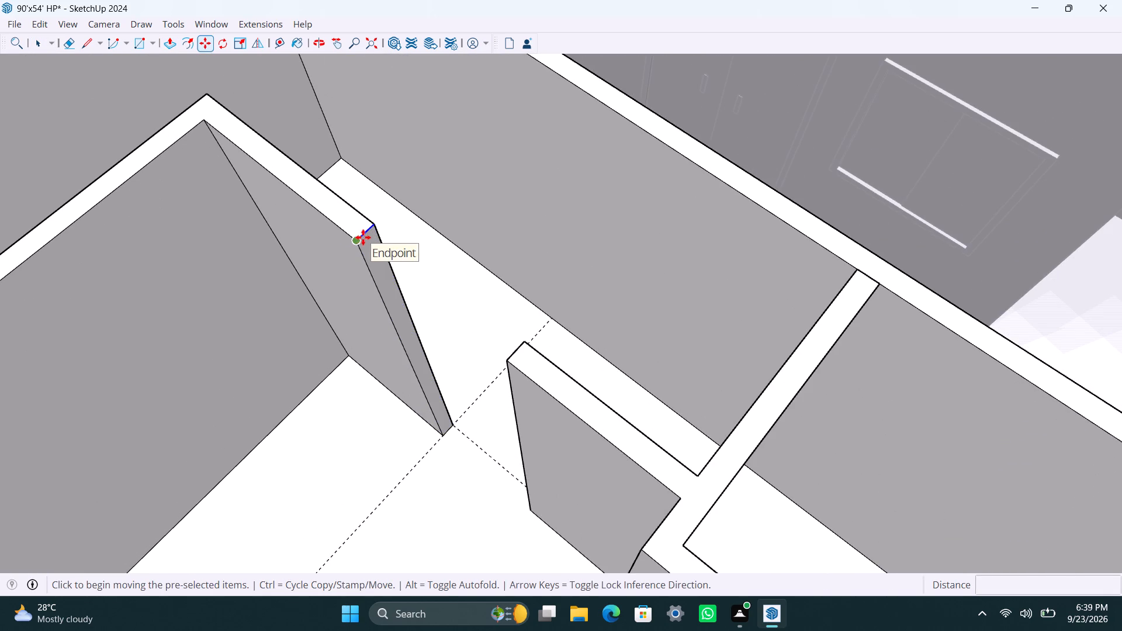
left_click(361, 241)
type("3'")
key("Return")
key("space")
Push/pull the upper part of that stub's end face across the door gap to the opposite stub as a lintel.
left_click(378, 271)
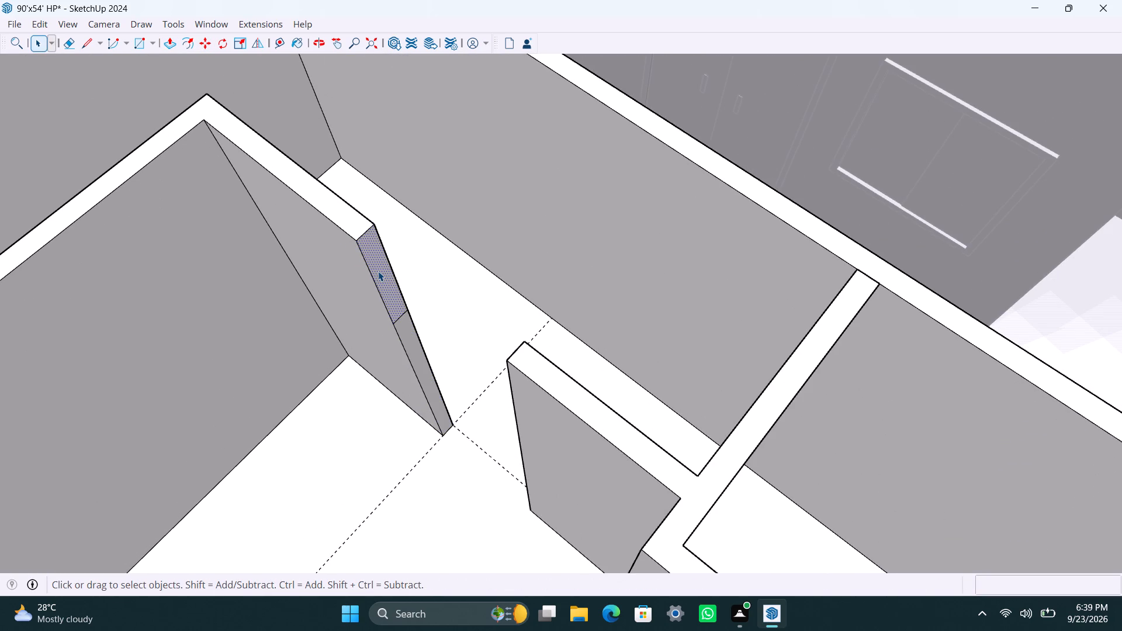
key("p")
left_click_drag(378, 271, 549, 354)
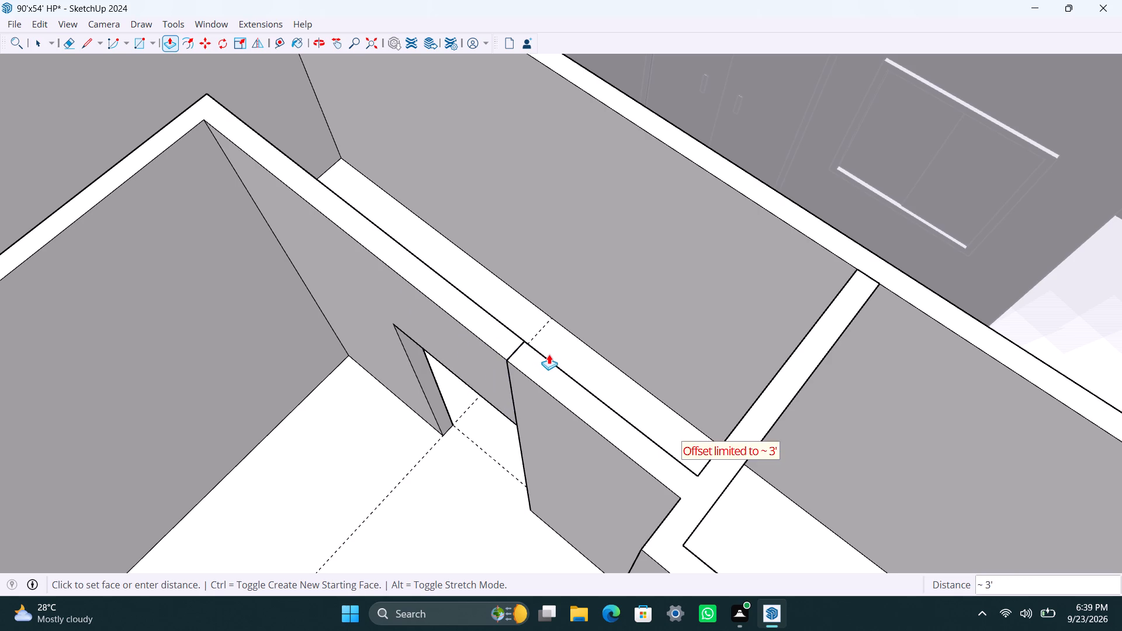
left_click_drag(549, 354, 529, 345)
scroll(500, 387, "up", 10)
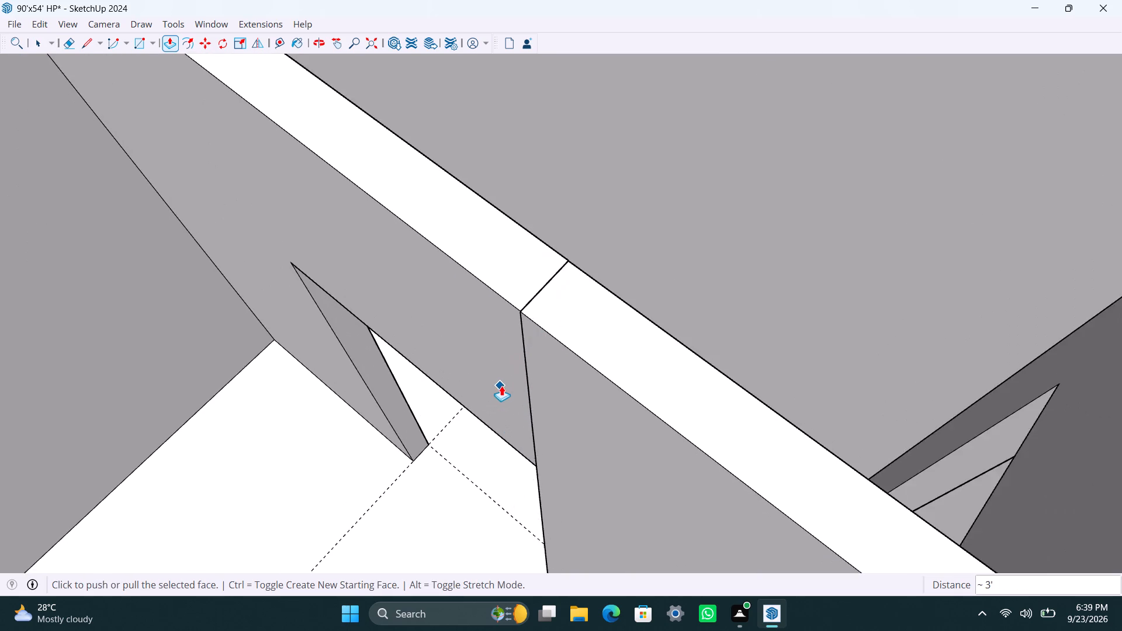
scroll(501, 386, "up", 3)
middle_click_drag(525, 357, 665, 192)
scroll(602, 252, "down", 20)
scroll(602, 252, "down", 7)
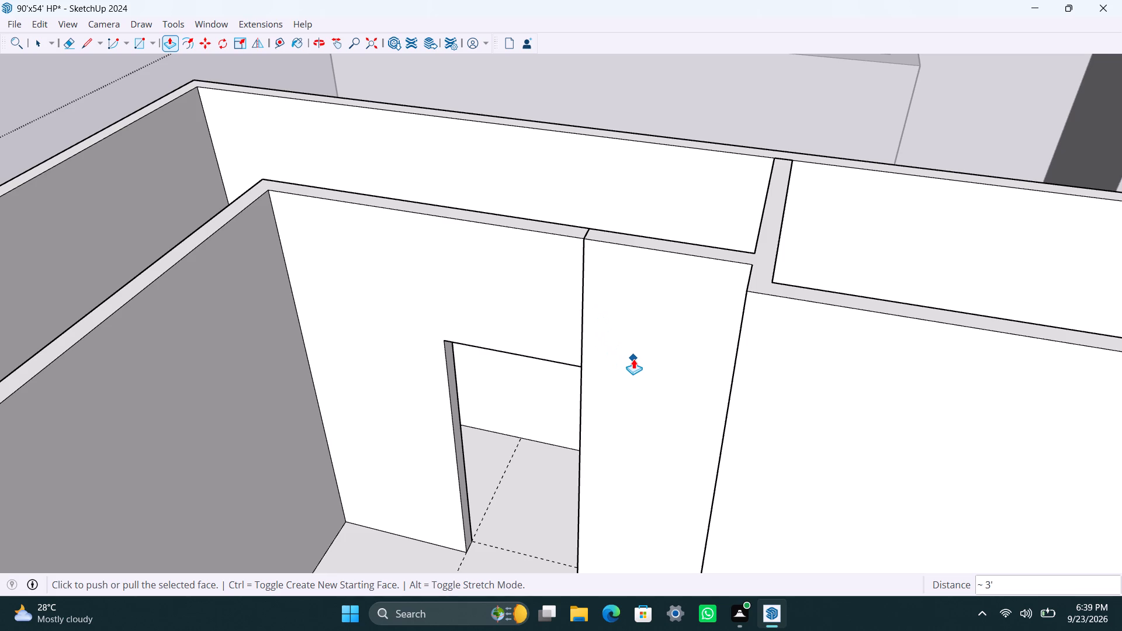
Save the model.
key("ctrl+s")
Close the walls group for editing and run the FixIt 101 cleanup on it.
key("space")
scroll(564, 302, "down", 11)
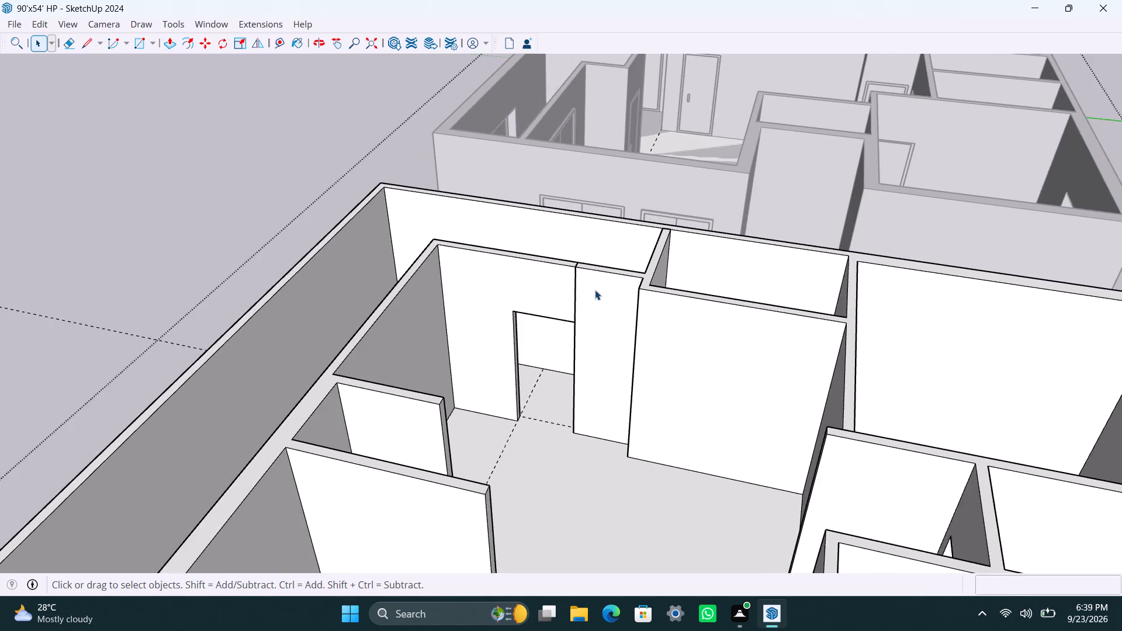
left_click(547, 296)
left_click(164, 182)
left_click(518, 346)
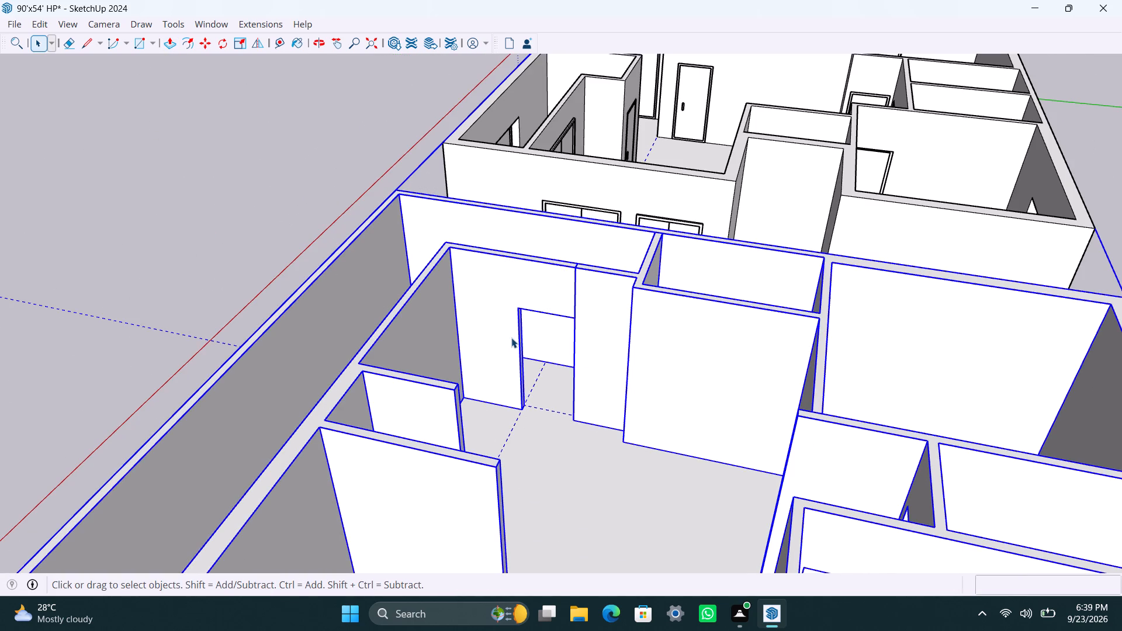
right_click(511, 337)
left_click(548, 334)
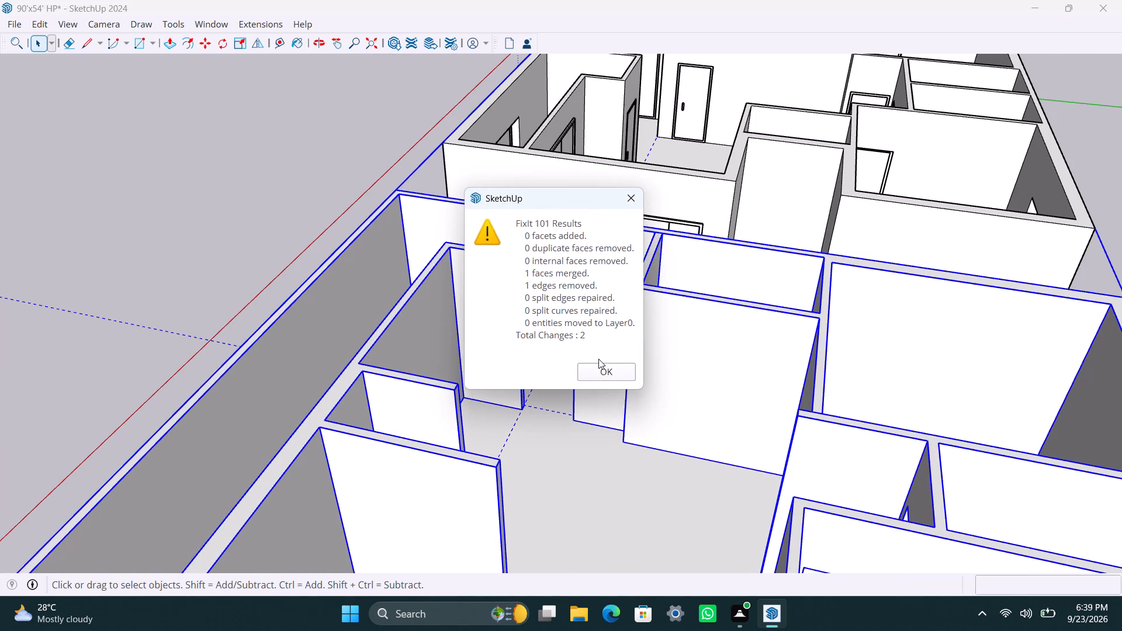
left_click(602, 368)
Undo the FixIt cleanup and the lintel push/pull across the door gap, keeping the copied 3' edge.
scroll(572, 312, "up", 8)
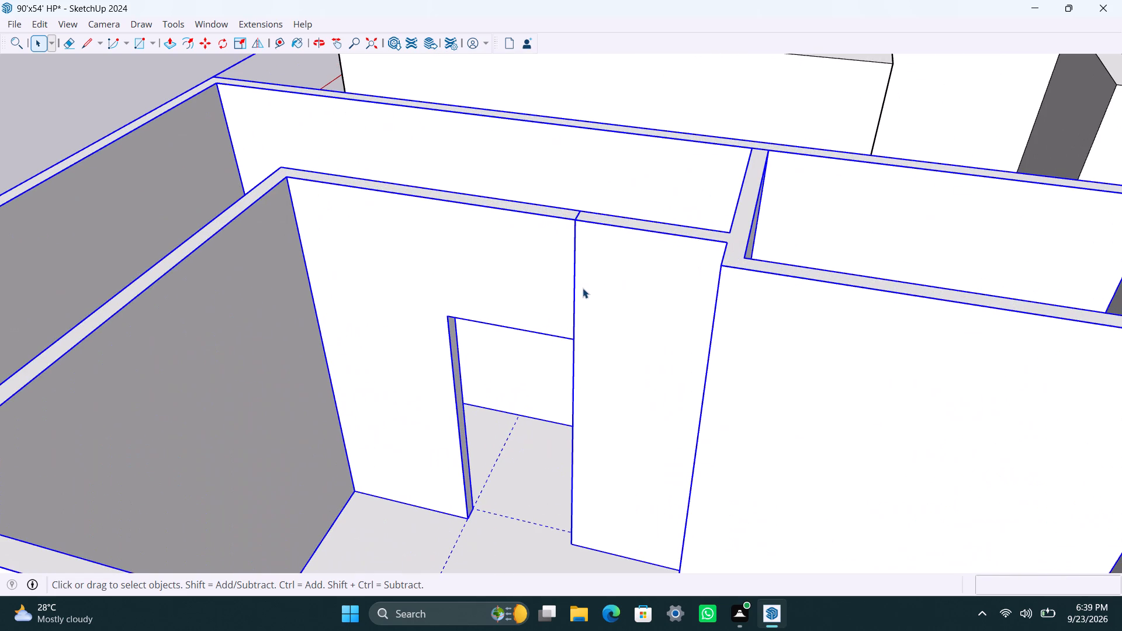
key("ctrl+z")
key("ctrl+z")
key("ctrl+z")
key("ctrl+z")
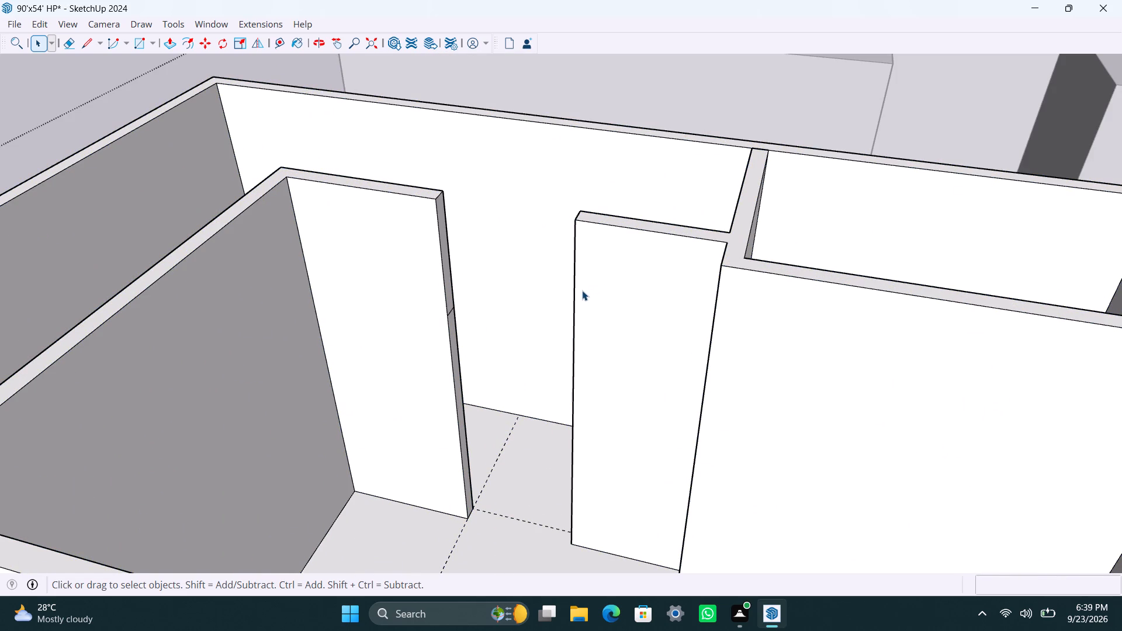
Copy the top edge of the opposite stub's end face 3' downward.
scroll(643, 390, "up", 3)
middle_click_drag(496, 393, 621, 412)
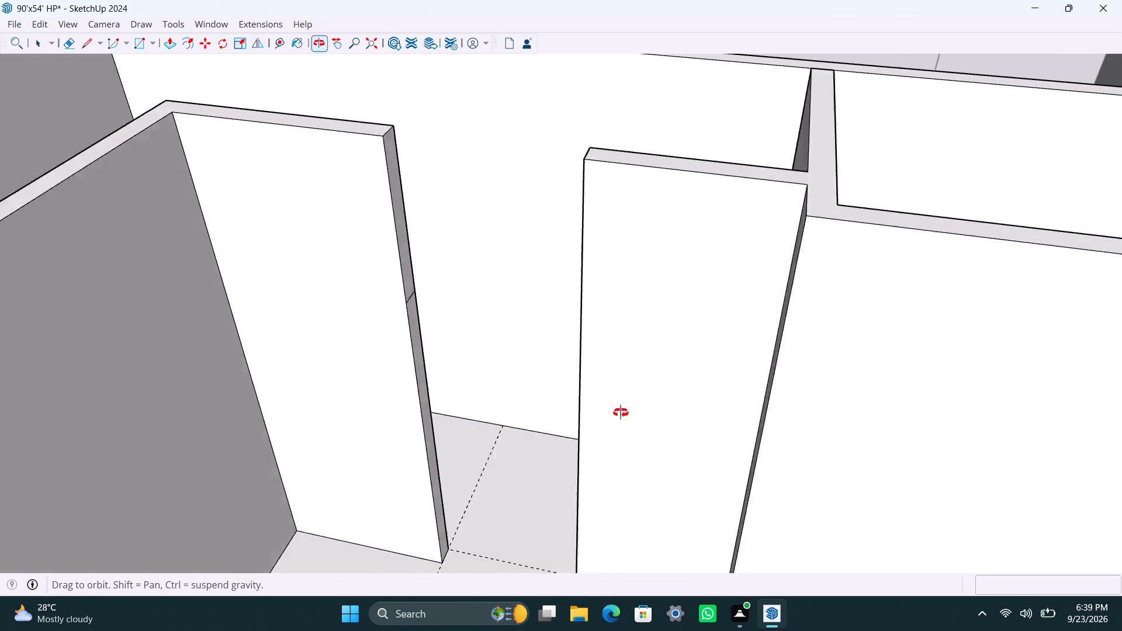
middle_click_drag(621, 412, 632, 415)
scroll(863, 217, "up", 2)
scroll(895, 163, "up", 2)
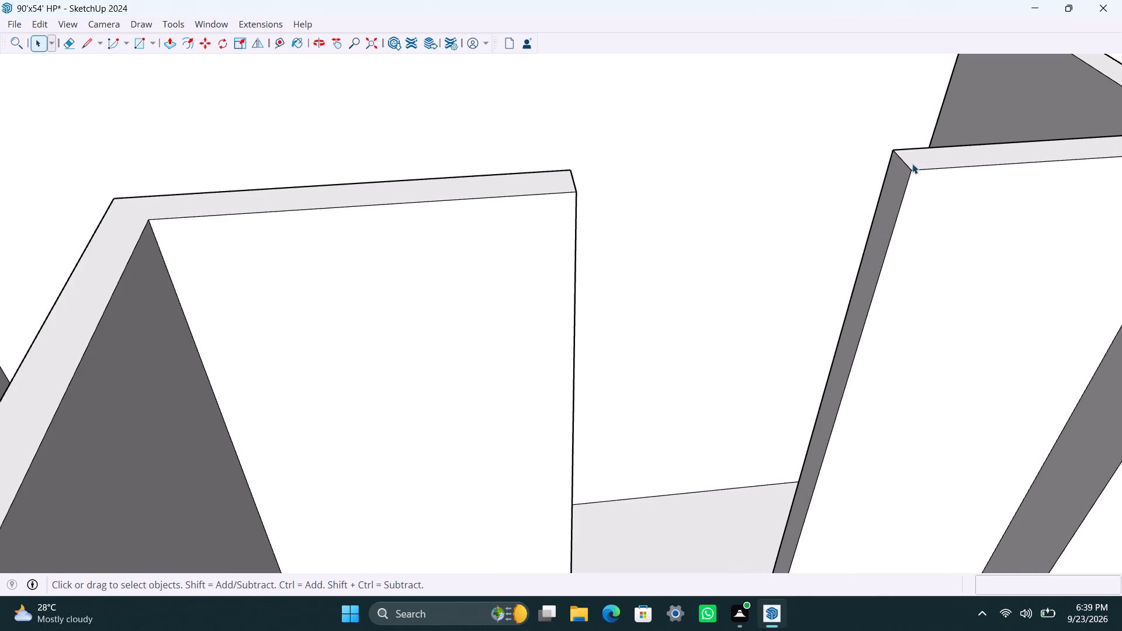
left_click(907, 167)
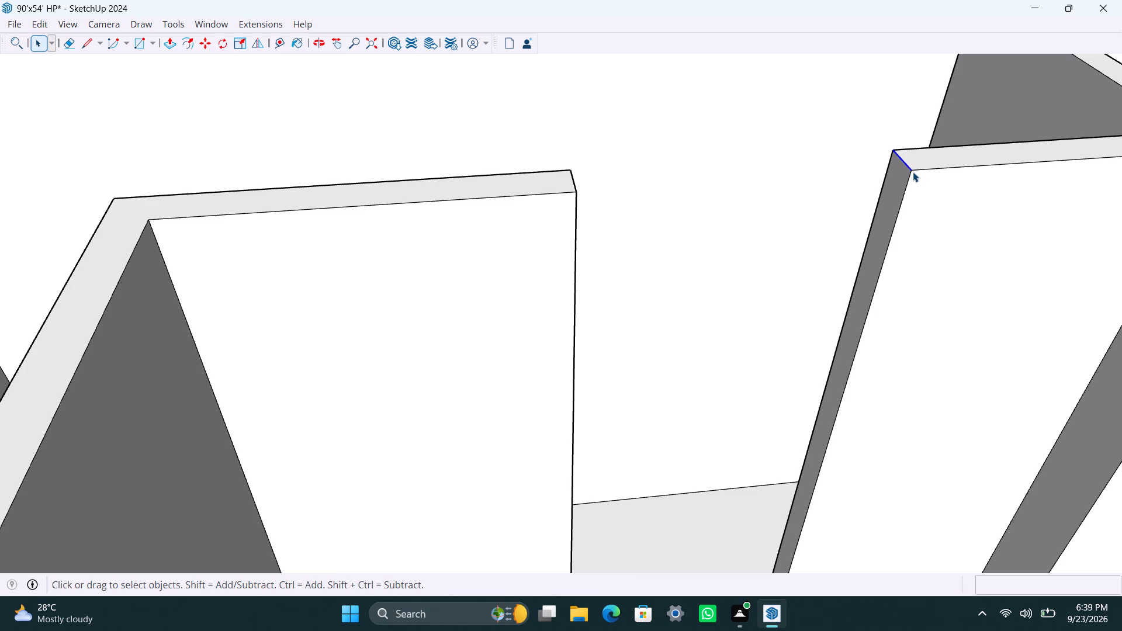
key("m")
left_click(913, 174)
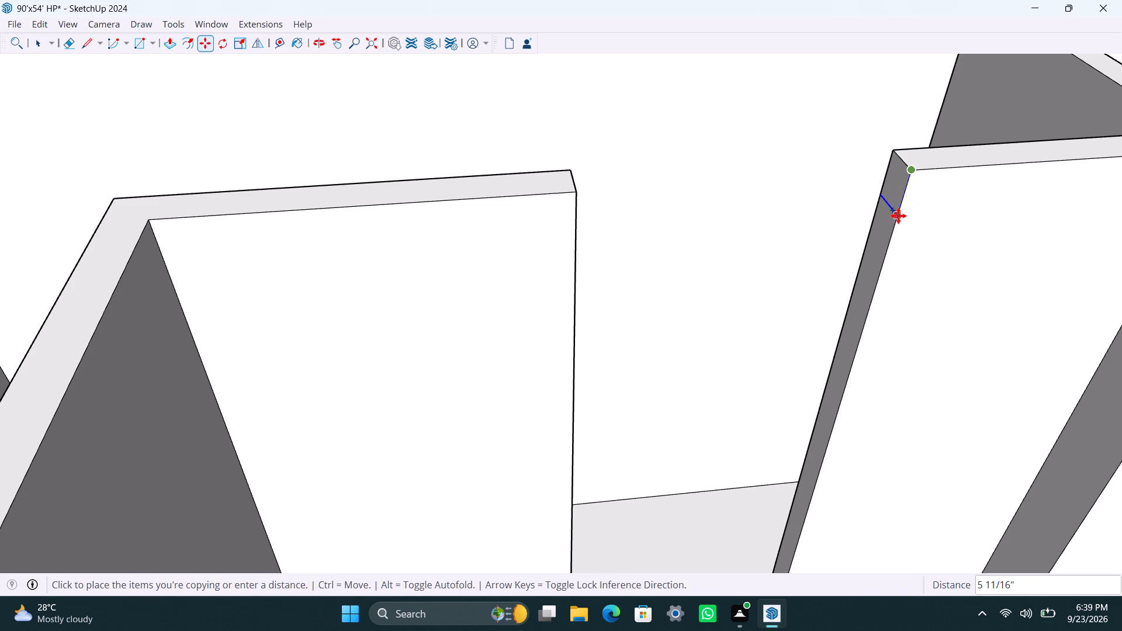
type("3'")
key("Return")
key("space")
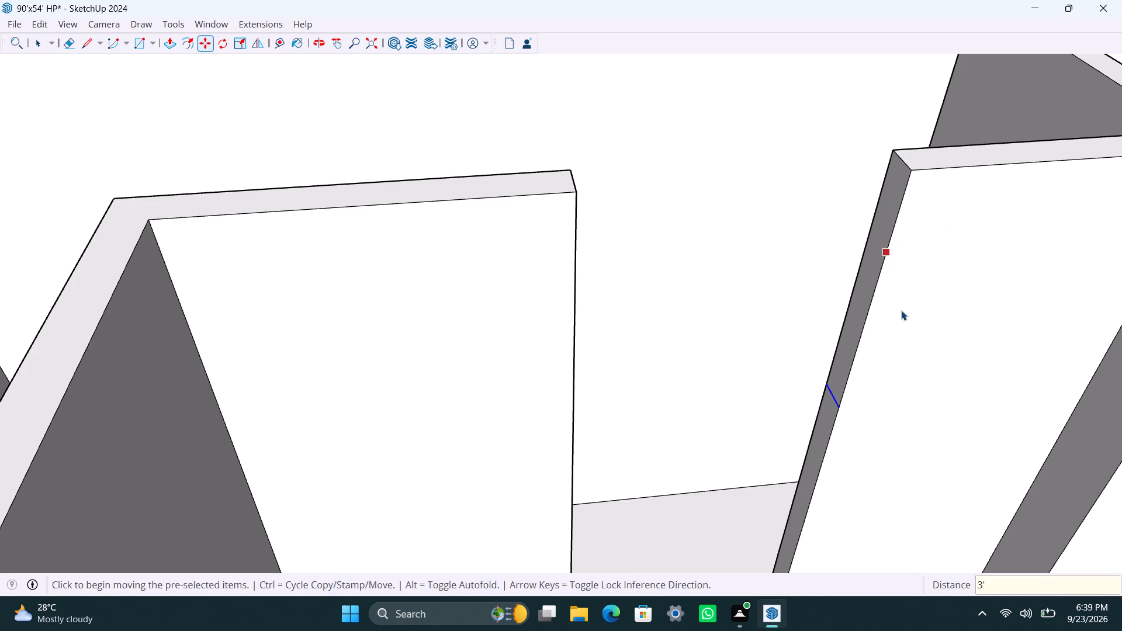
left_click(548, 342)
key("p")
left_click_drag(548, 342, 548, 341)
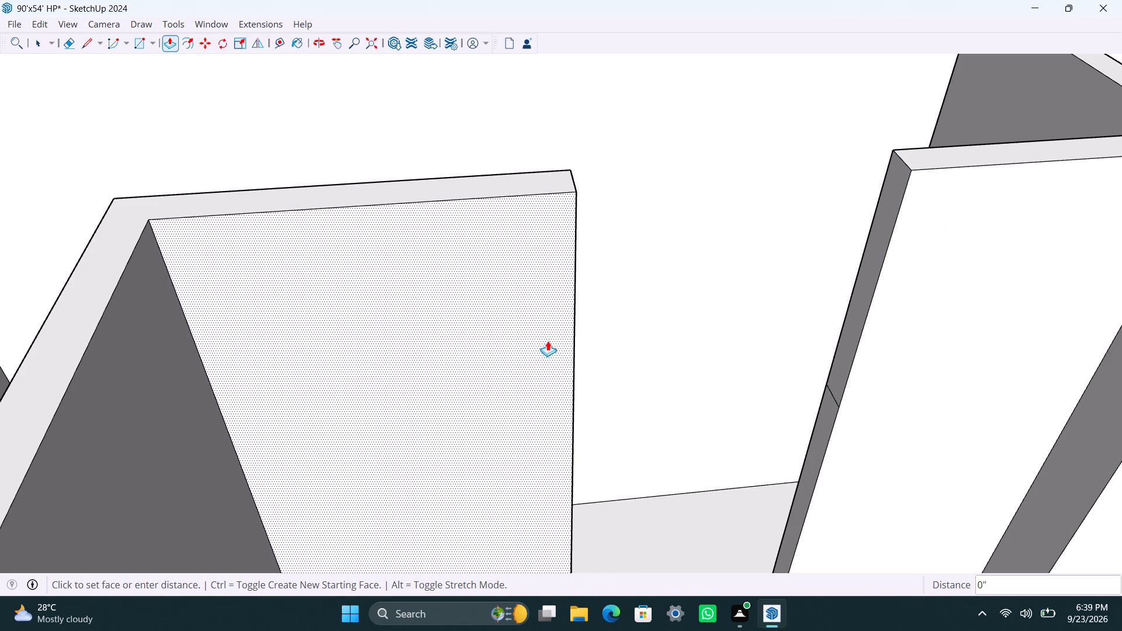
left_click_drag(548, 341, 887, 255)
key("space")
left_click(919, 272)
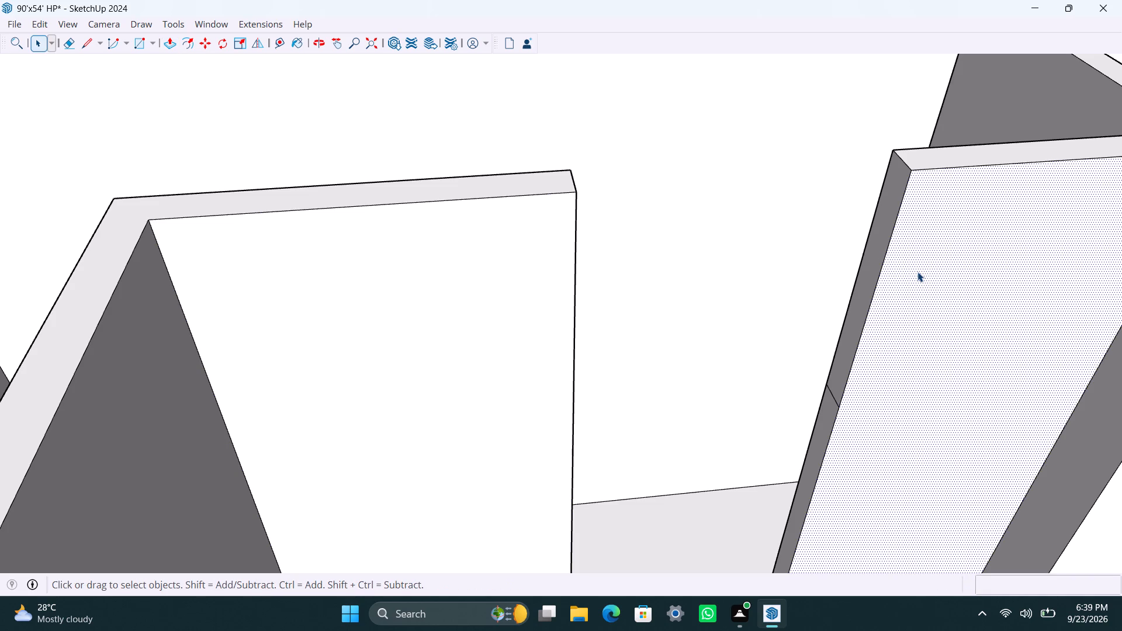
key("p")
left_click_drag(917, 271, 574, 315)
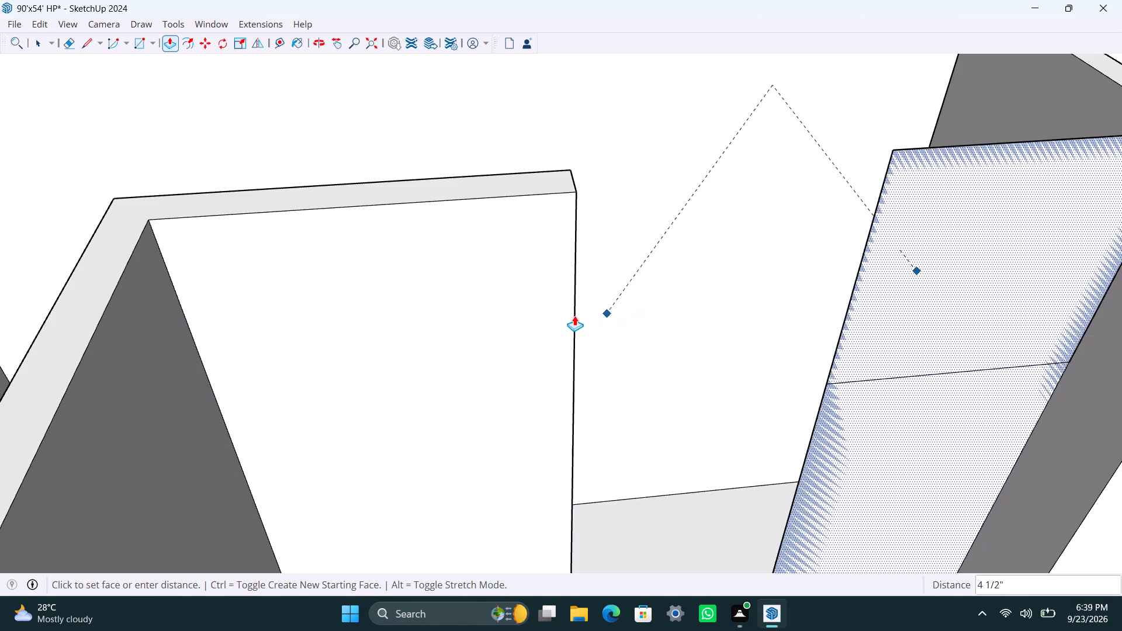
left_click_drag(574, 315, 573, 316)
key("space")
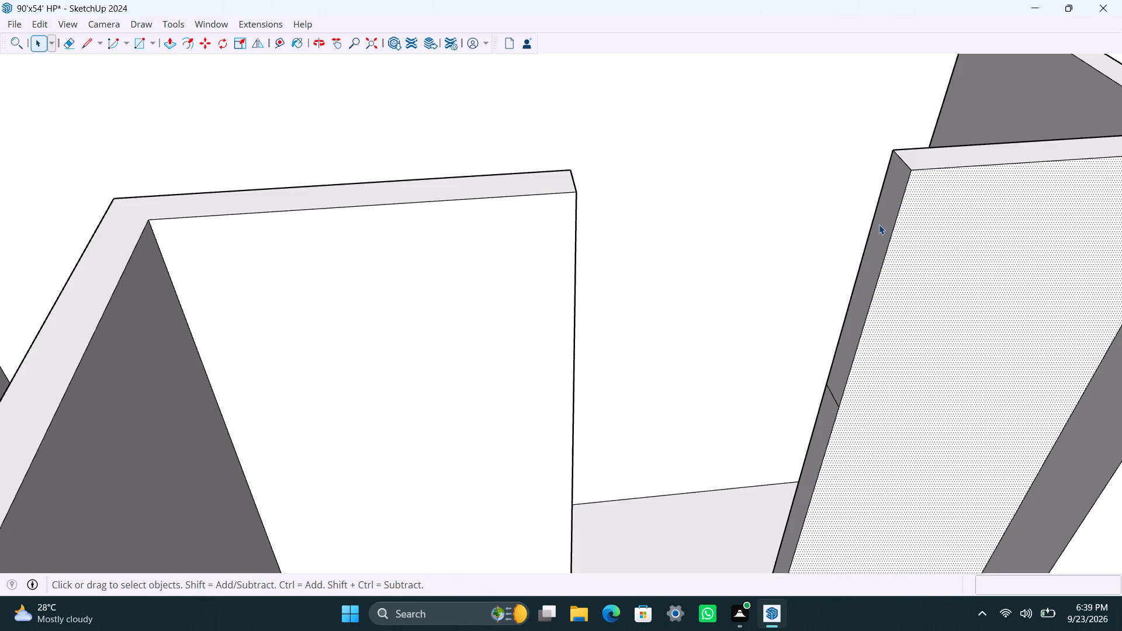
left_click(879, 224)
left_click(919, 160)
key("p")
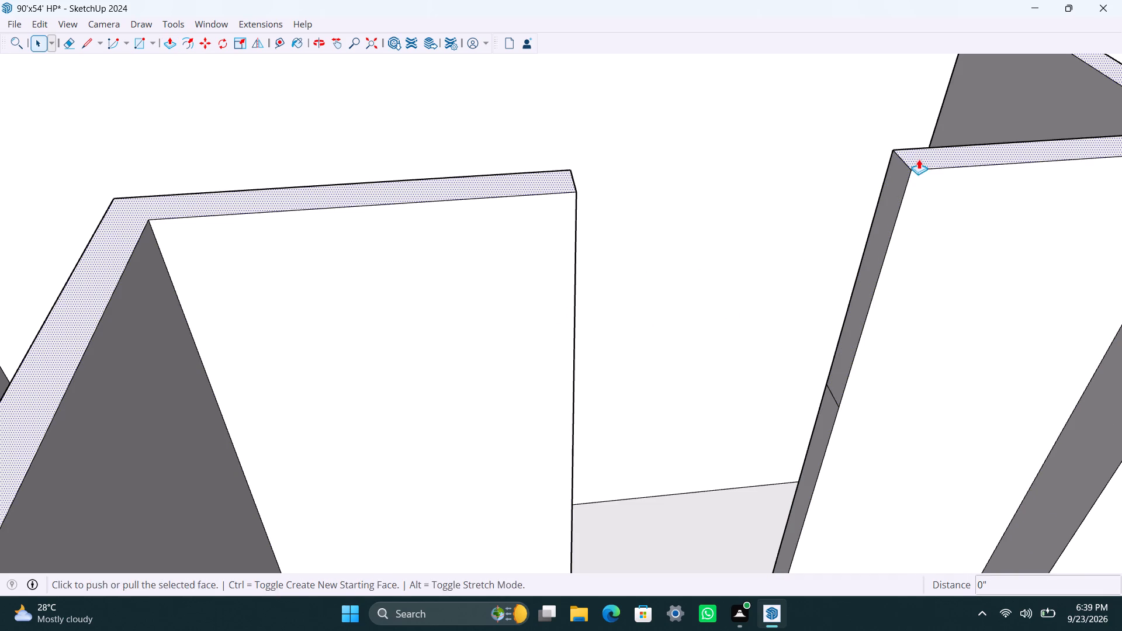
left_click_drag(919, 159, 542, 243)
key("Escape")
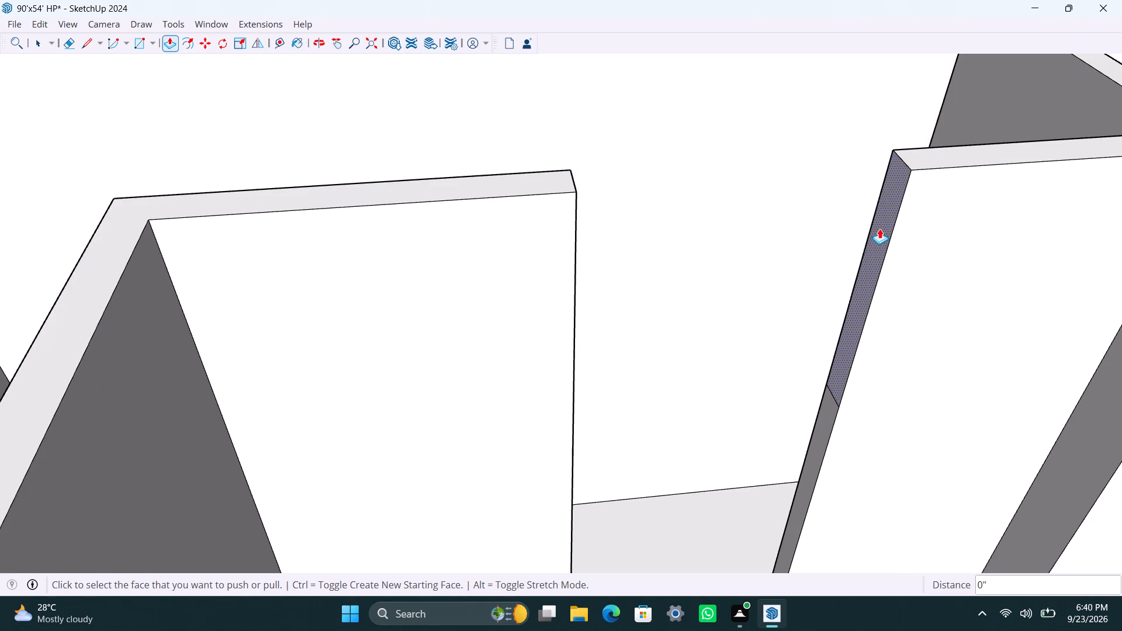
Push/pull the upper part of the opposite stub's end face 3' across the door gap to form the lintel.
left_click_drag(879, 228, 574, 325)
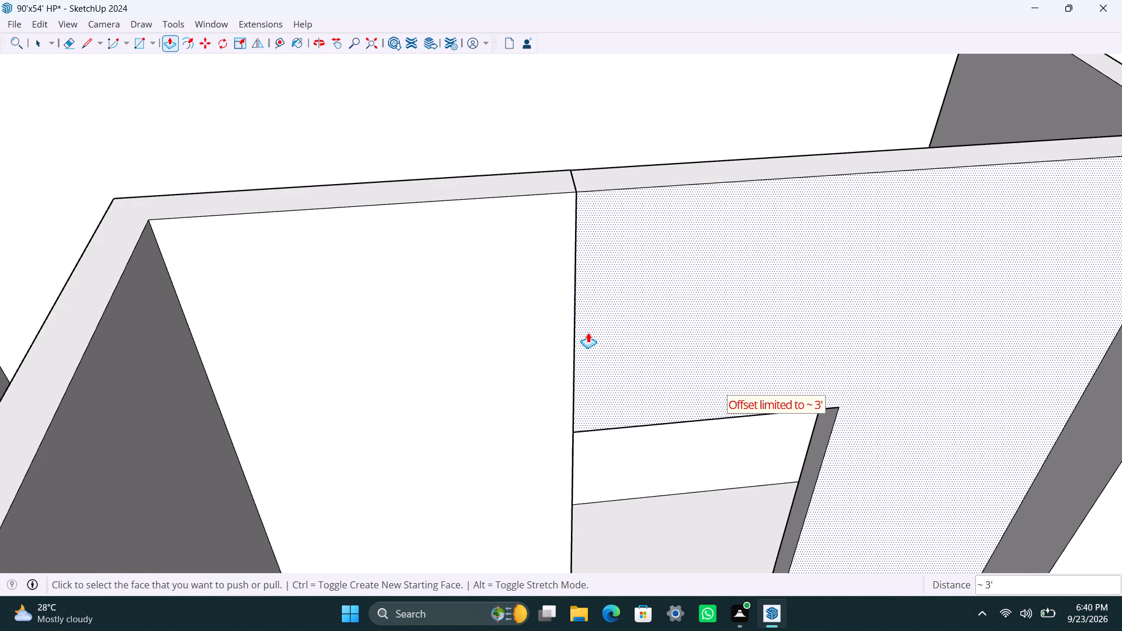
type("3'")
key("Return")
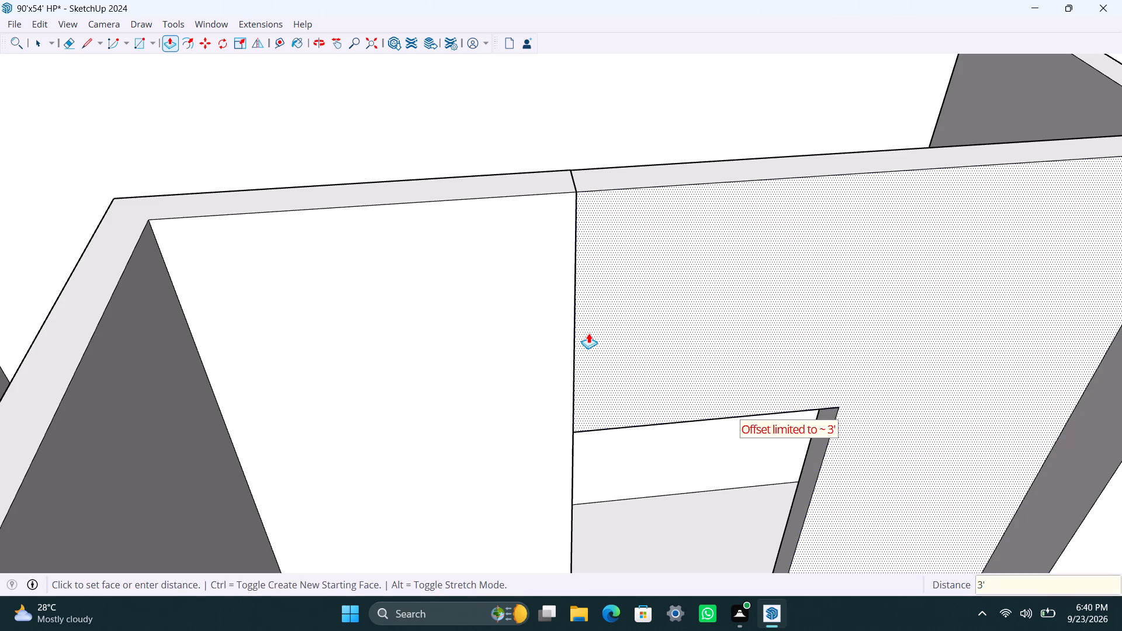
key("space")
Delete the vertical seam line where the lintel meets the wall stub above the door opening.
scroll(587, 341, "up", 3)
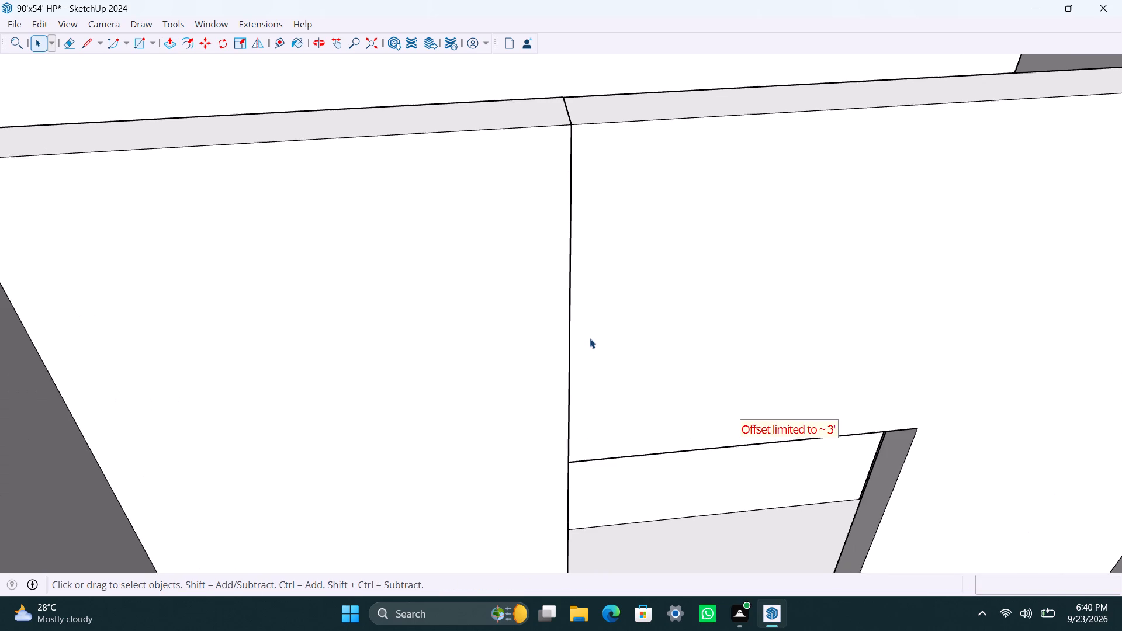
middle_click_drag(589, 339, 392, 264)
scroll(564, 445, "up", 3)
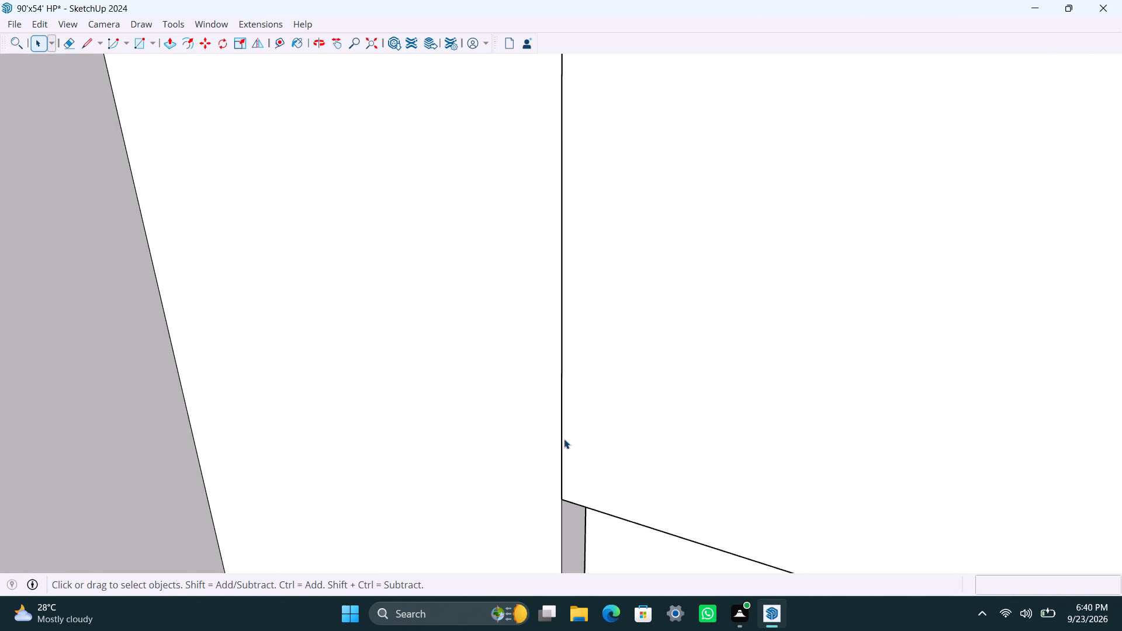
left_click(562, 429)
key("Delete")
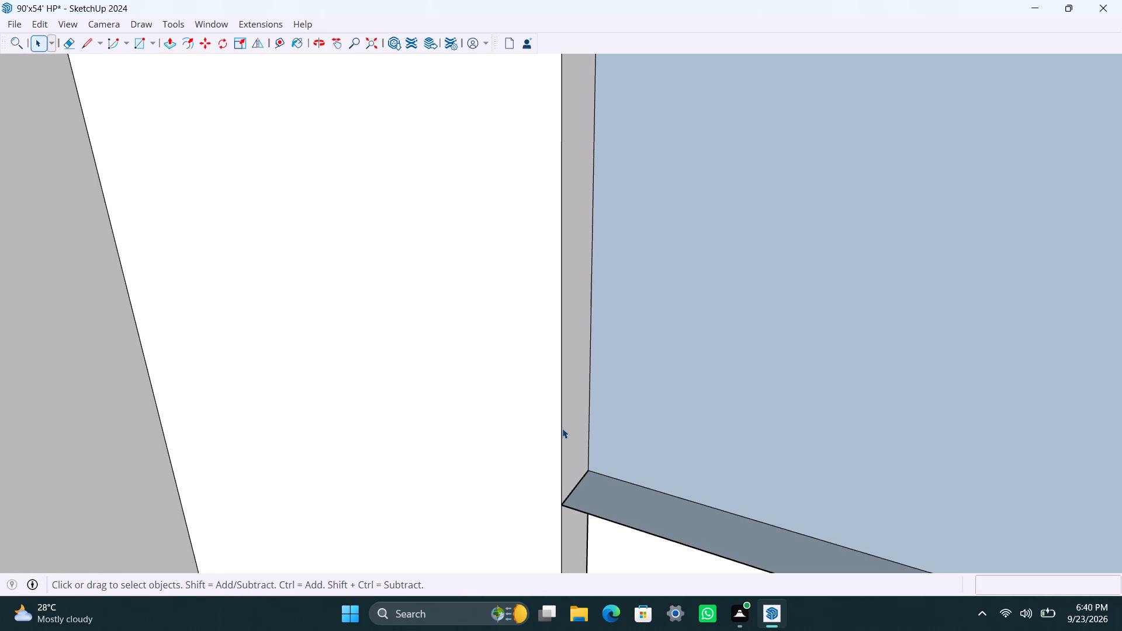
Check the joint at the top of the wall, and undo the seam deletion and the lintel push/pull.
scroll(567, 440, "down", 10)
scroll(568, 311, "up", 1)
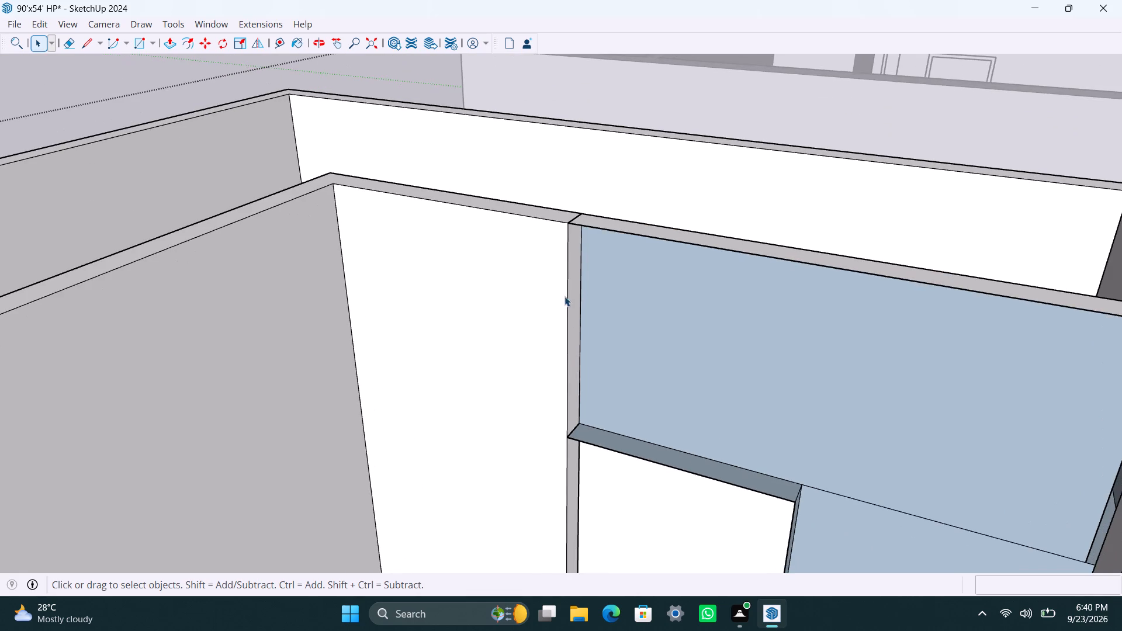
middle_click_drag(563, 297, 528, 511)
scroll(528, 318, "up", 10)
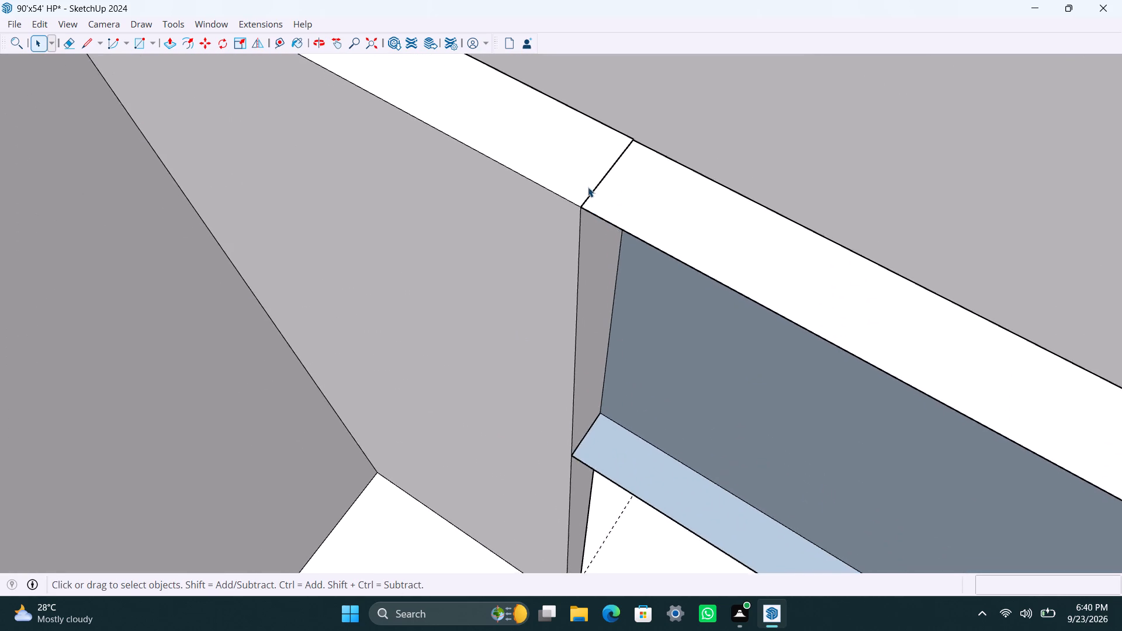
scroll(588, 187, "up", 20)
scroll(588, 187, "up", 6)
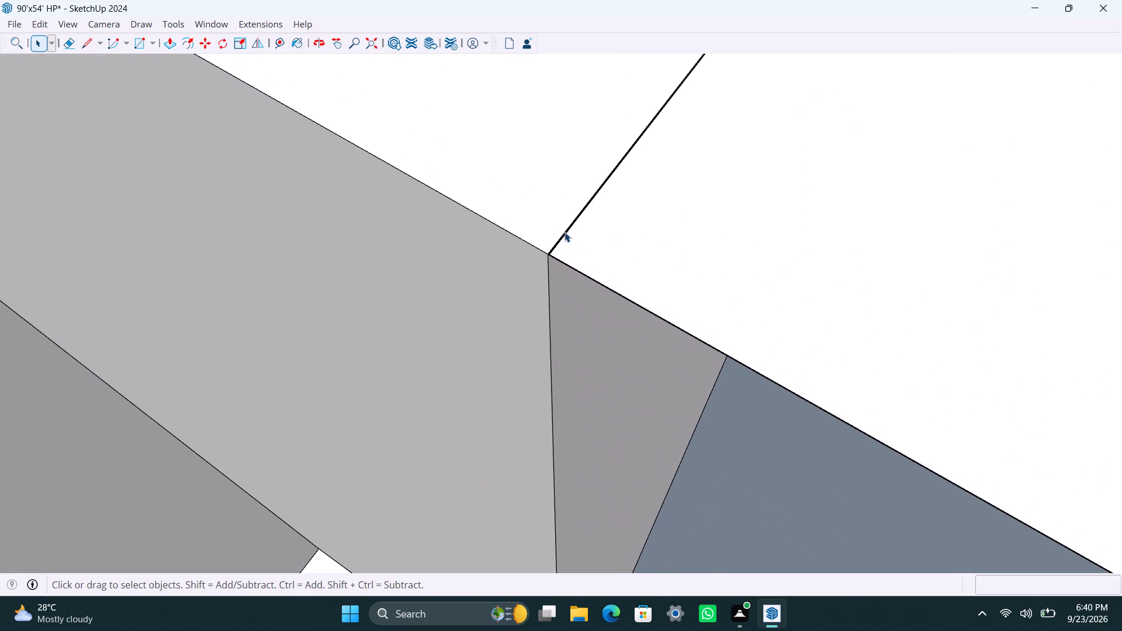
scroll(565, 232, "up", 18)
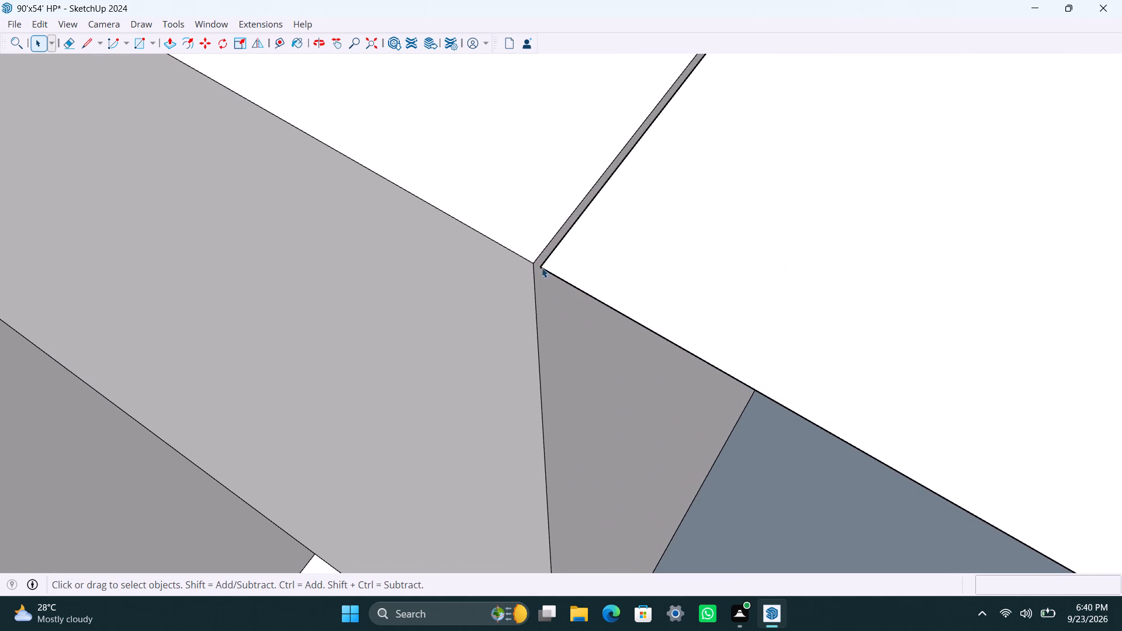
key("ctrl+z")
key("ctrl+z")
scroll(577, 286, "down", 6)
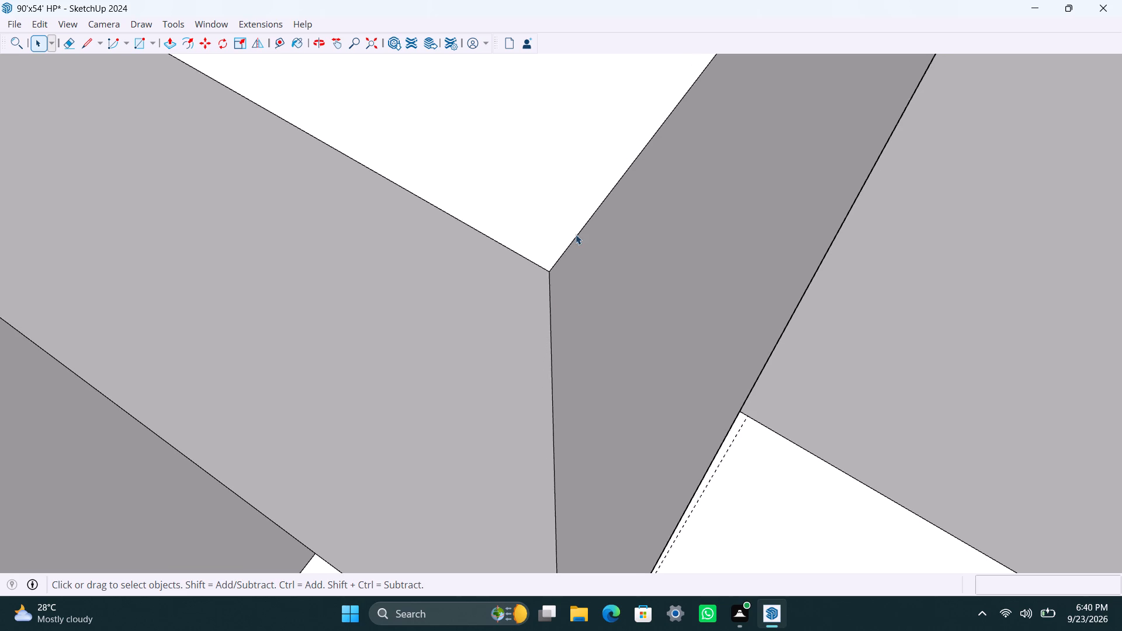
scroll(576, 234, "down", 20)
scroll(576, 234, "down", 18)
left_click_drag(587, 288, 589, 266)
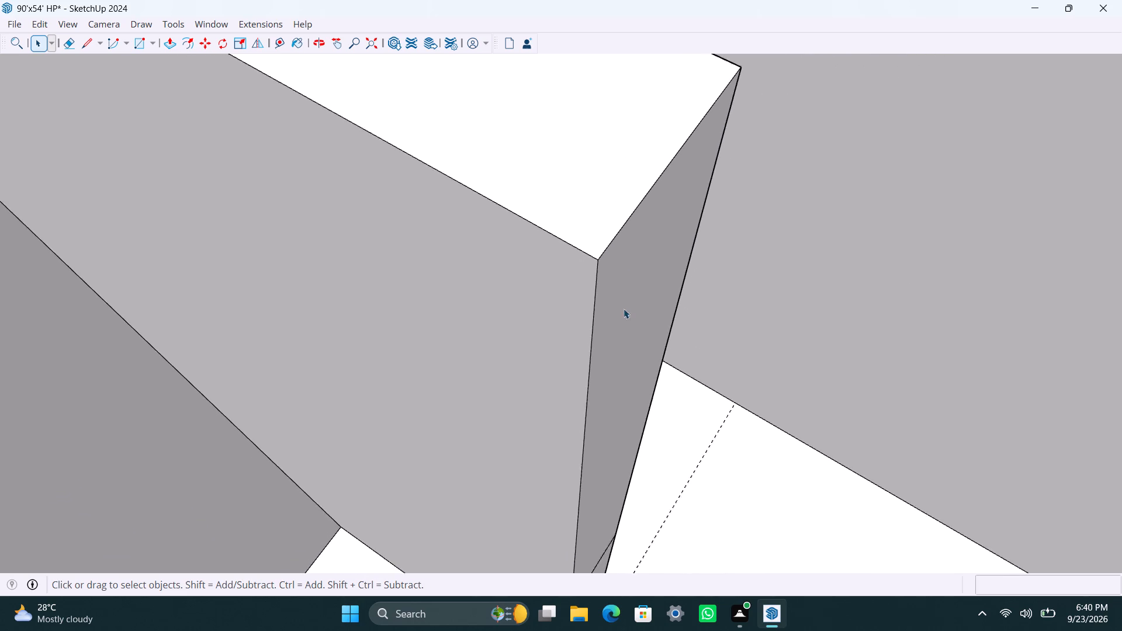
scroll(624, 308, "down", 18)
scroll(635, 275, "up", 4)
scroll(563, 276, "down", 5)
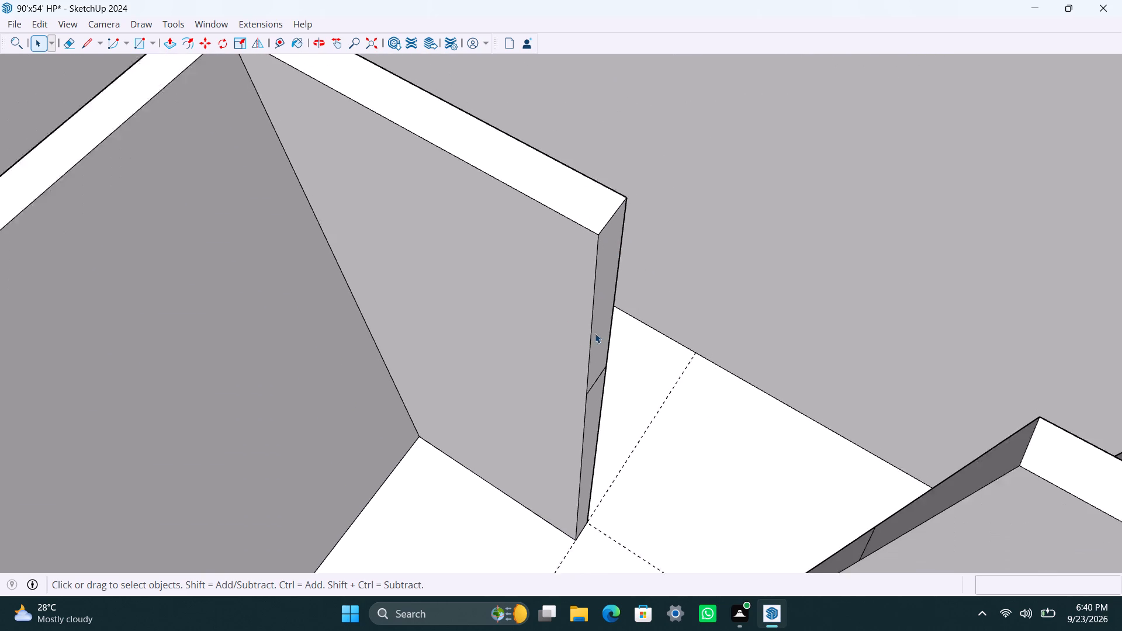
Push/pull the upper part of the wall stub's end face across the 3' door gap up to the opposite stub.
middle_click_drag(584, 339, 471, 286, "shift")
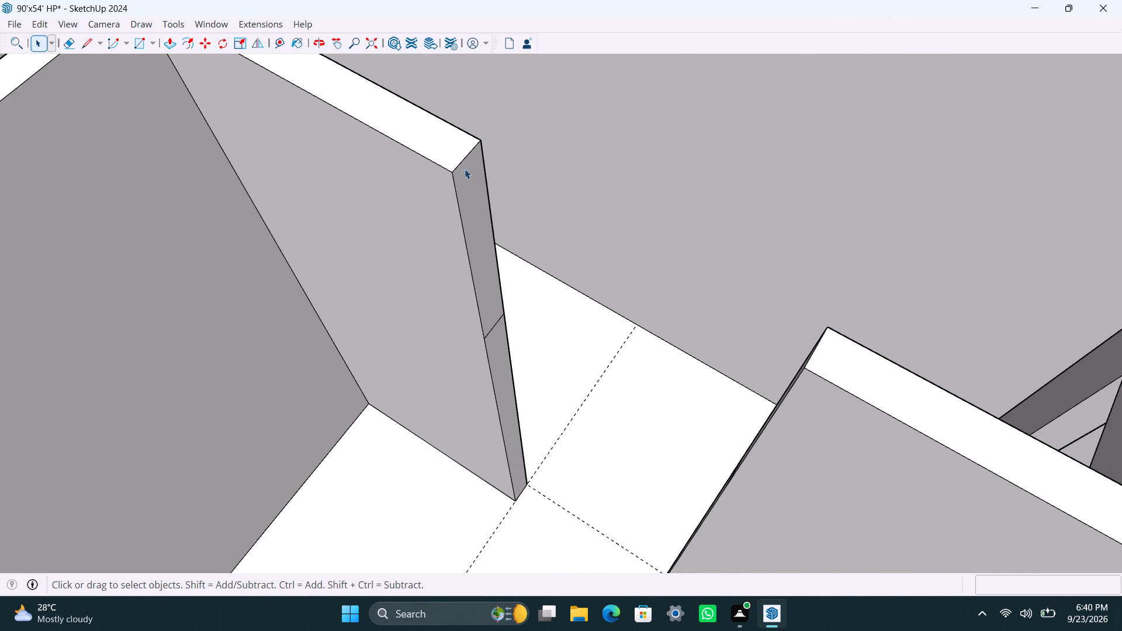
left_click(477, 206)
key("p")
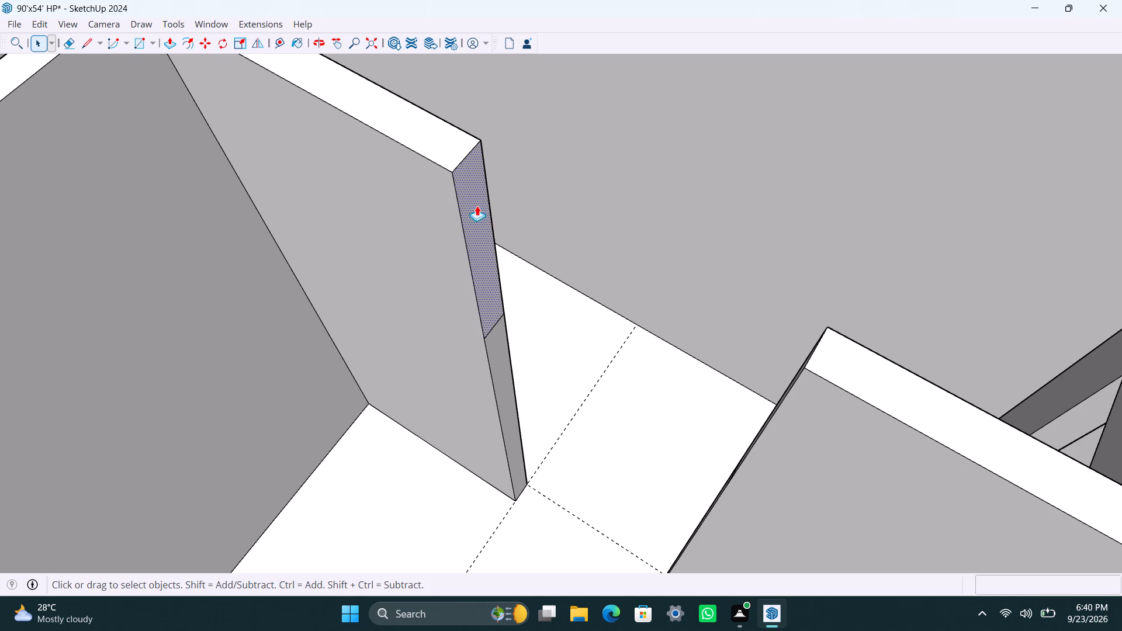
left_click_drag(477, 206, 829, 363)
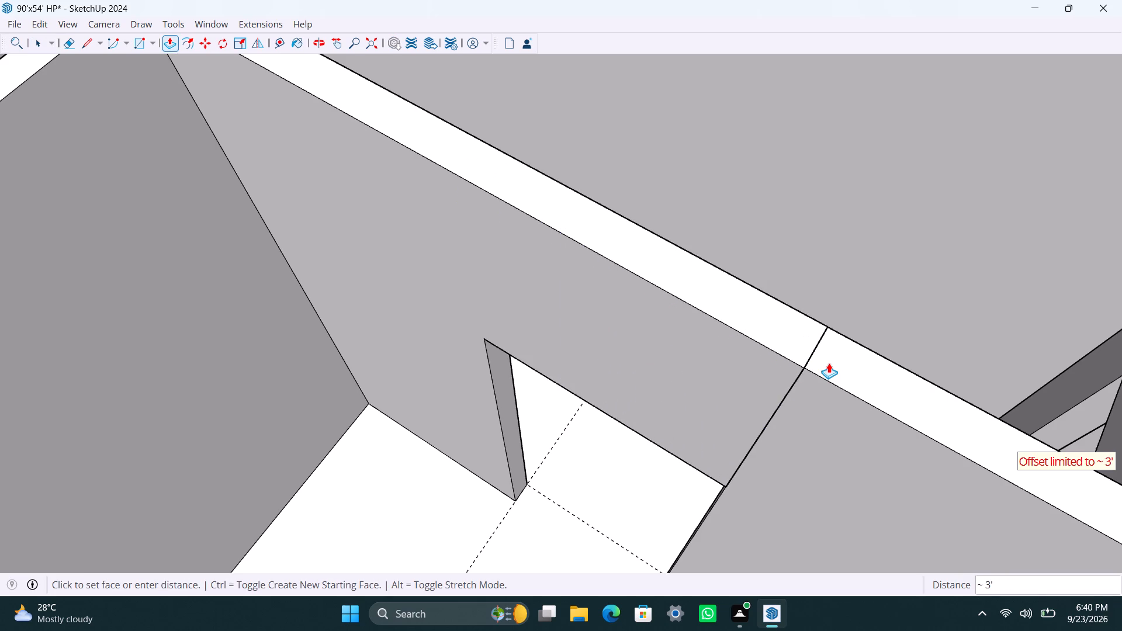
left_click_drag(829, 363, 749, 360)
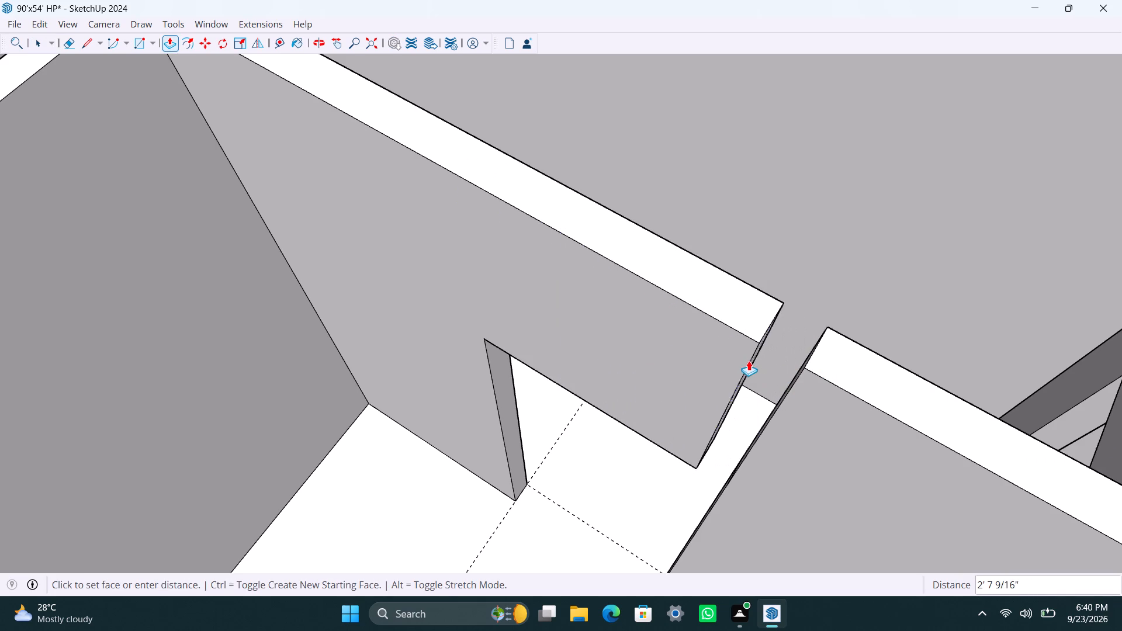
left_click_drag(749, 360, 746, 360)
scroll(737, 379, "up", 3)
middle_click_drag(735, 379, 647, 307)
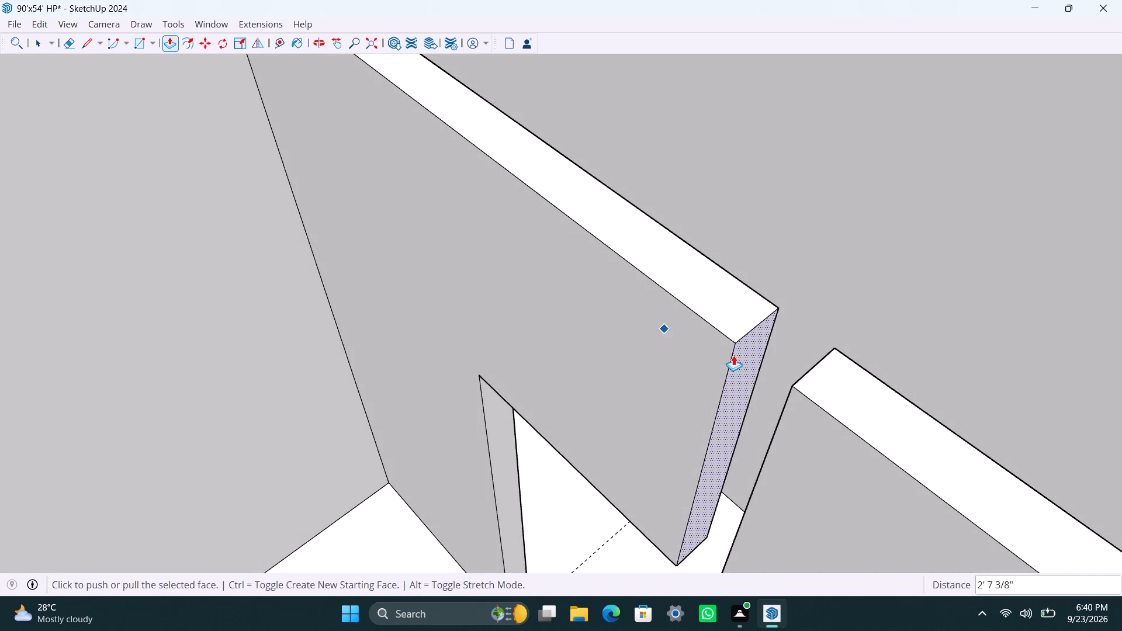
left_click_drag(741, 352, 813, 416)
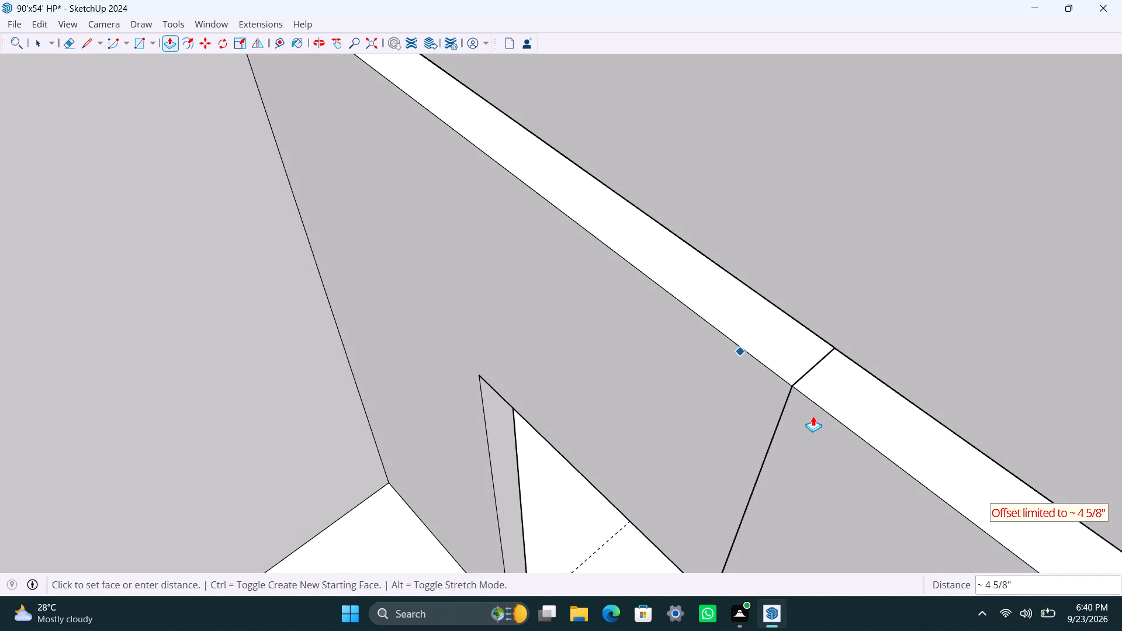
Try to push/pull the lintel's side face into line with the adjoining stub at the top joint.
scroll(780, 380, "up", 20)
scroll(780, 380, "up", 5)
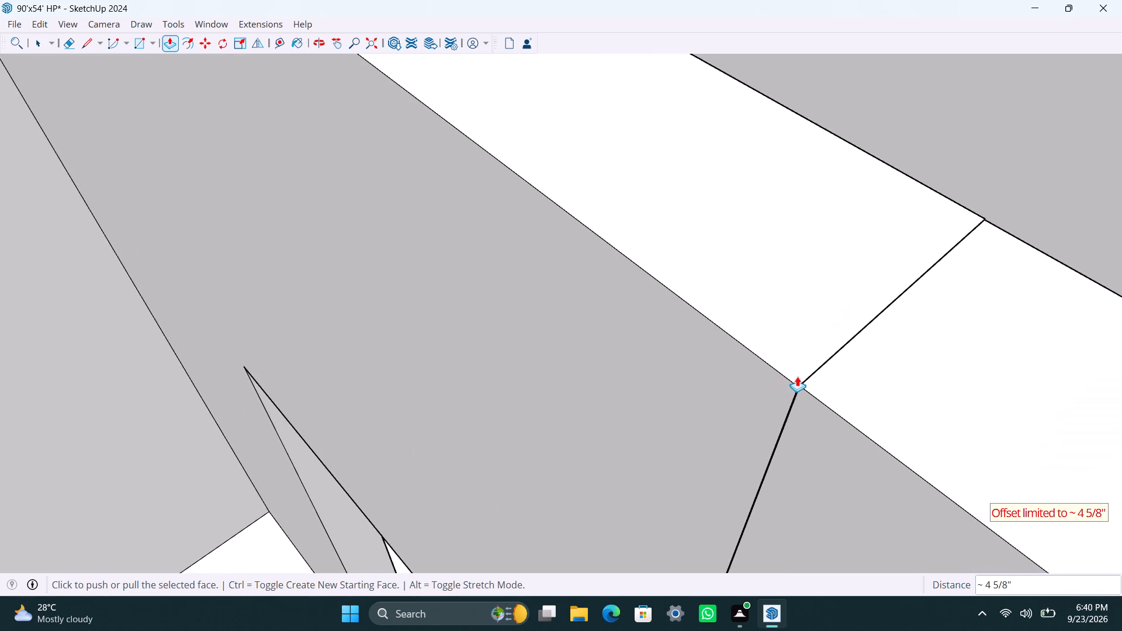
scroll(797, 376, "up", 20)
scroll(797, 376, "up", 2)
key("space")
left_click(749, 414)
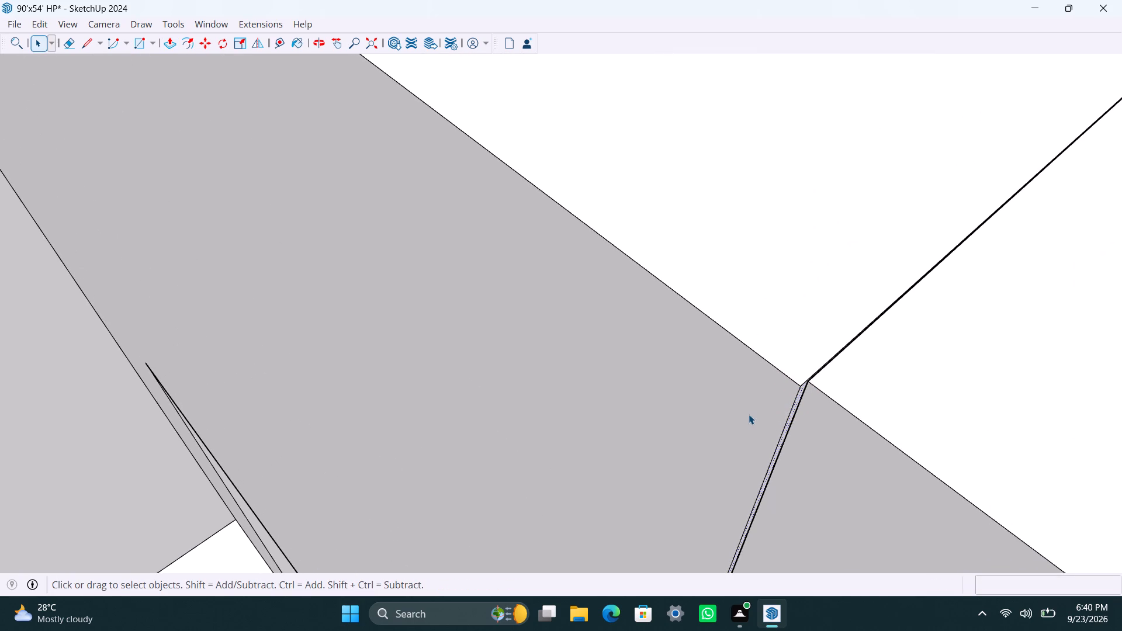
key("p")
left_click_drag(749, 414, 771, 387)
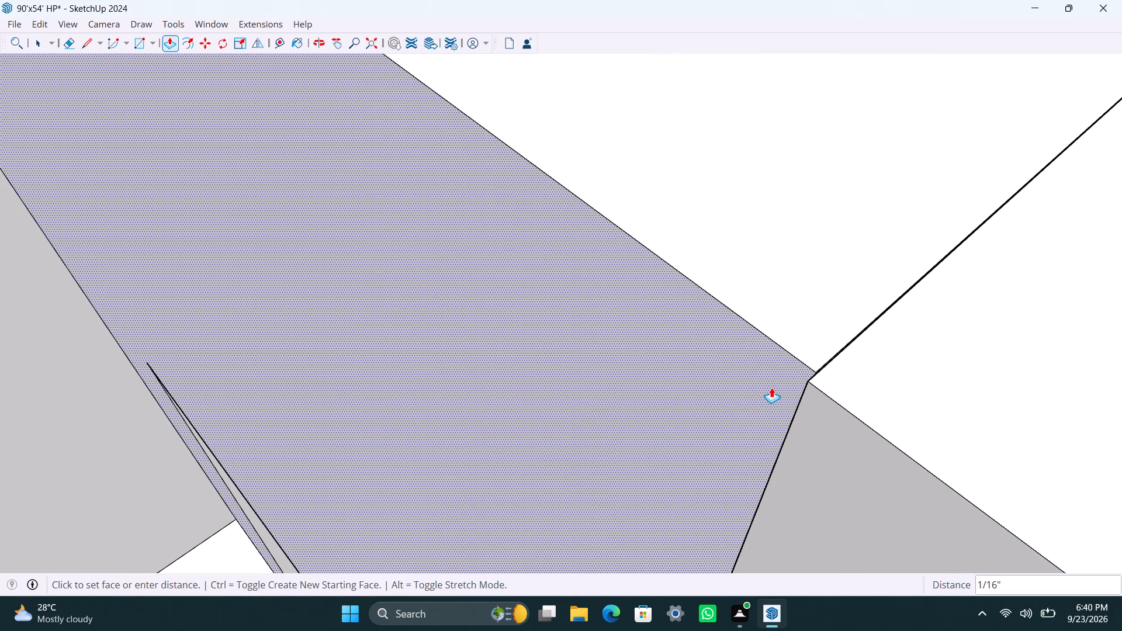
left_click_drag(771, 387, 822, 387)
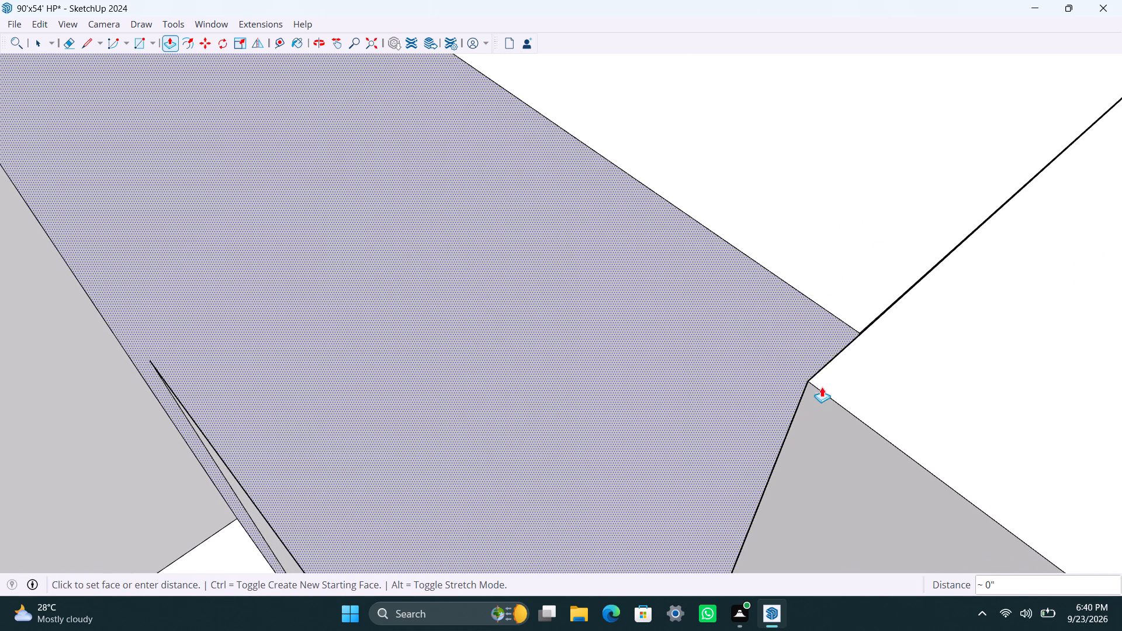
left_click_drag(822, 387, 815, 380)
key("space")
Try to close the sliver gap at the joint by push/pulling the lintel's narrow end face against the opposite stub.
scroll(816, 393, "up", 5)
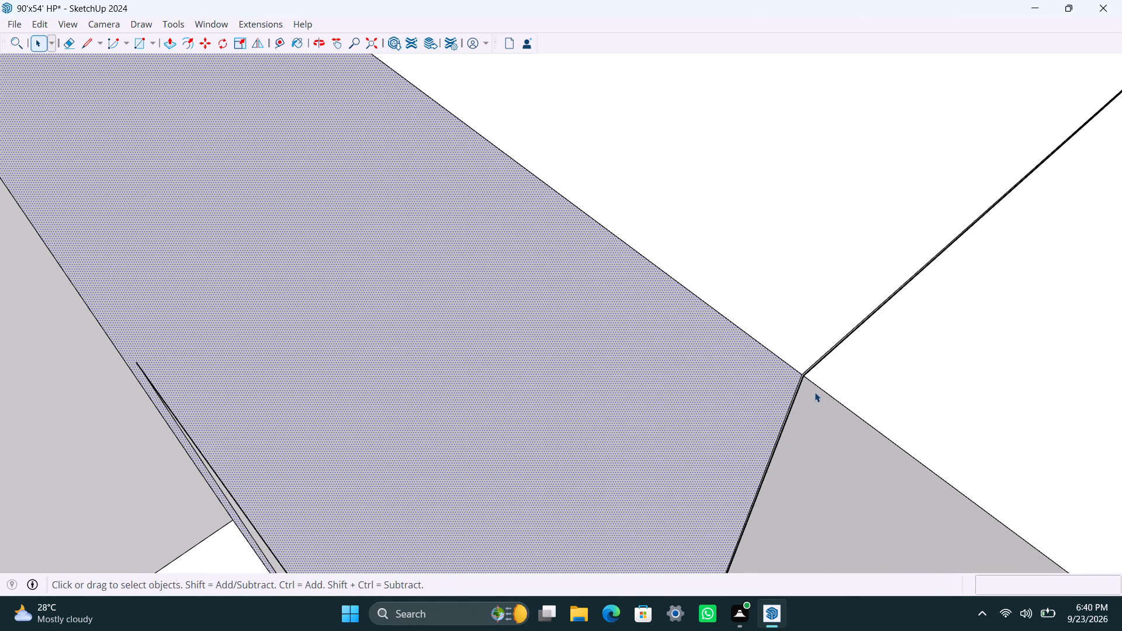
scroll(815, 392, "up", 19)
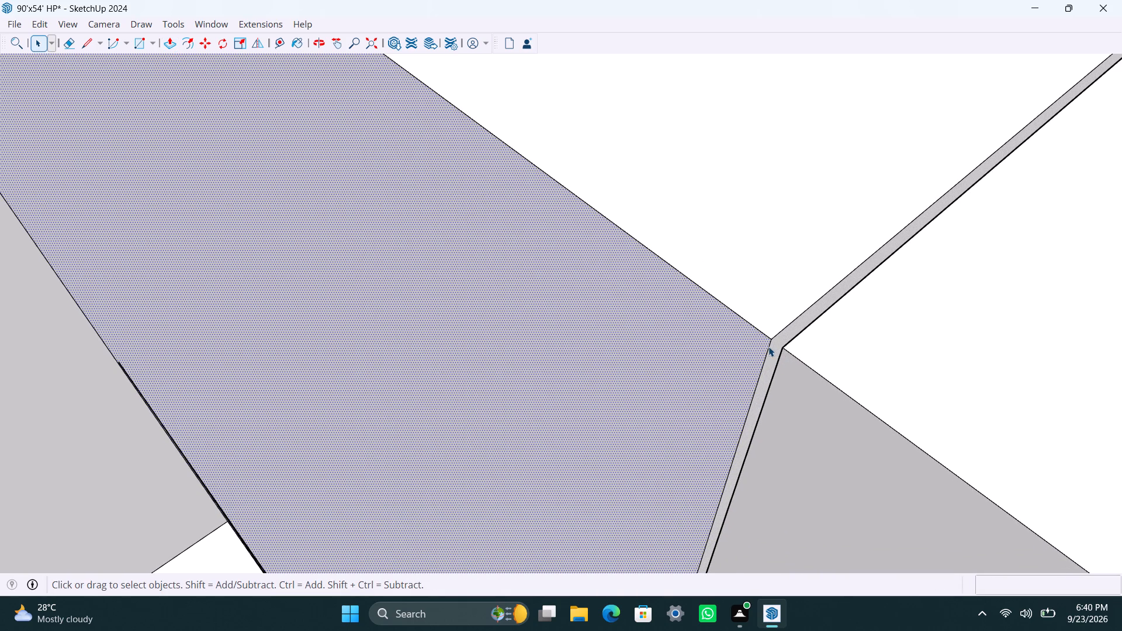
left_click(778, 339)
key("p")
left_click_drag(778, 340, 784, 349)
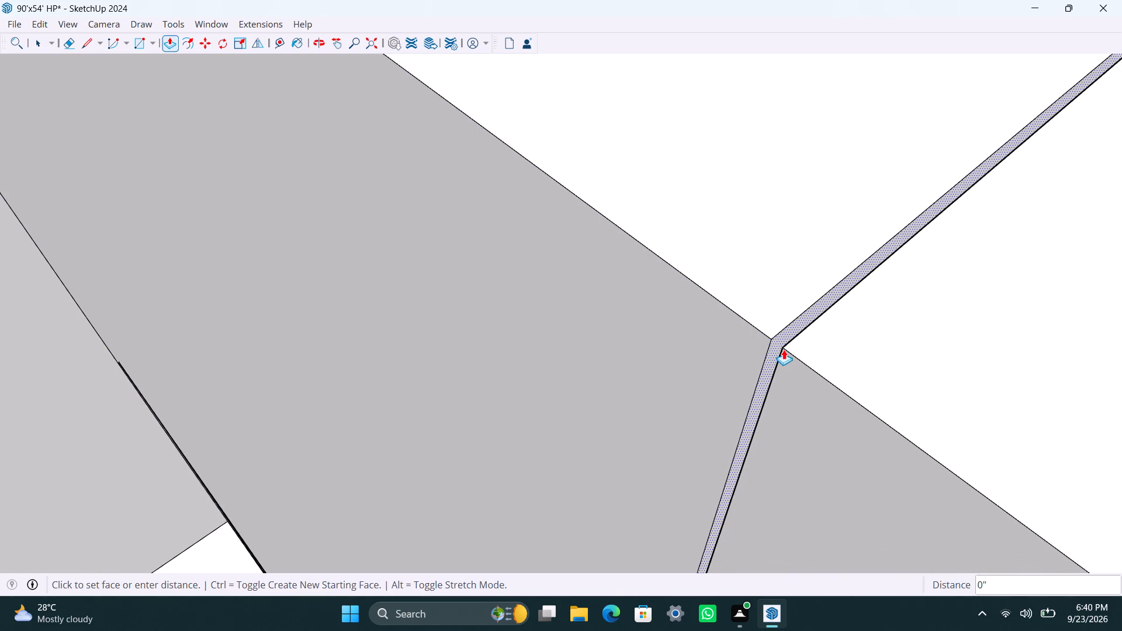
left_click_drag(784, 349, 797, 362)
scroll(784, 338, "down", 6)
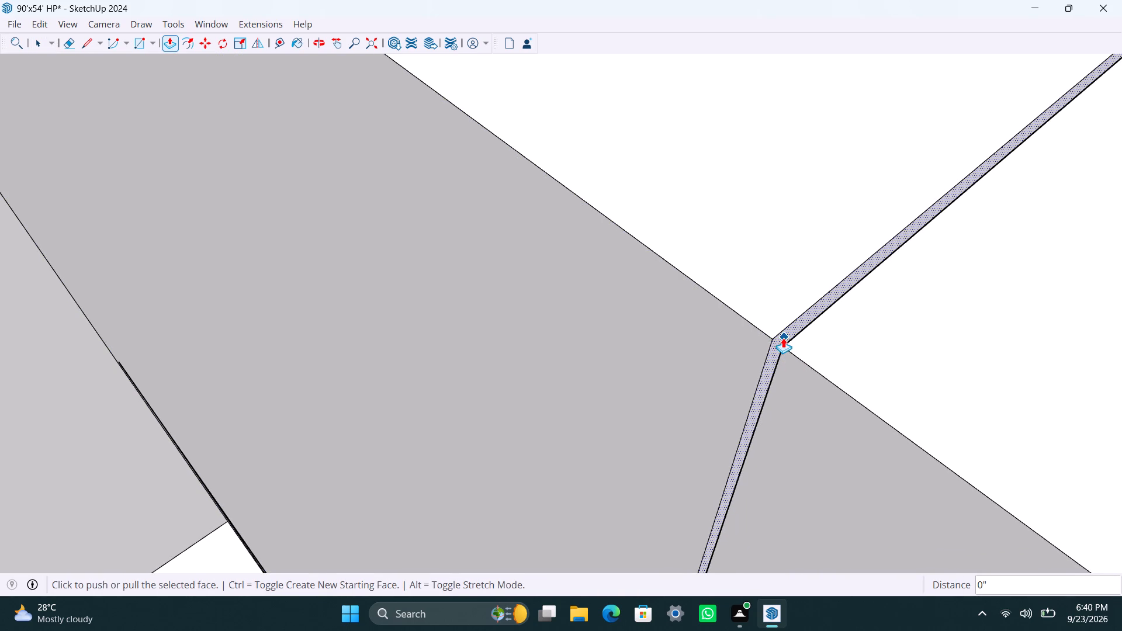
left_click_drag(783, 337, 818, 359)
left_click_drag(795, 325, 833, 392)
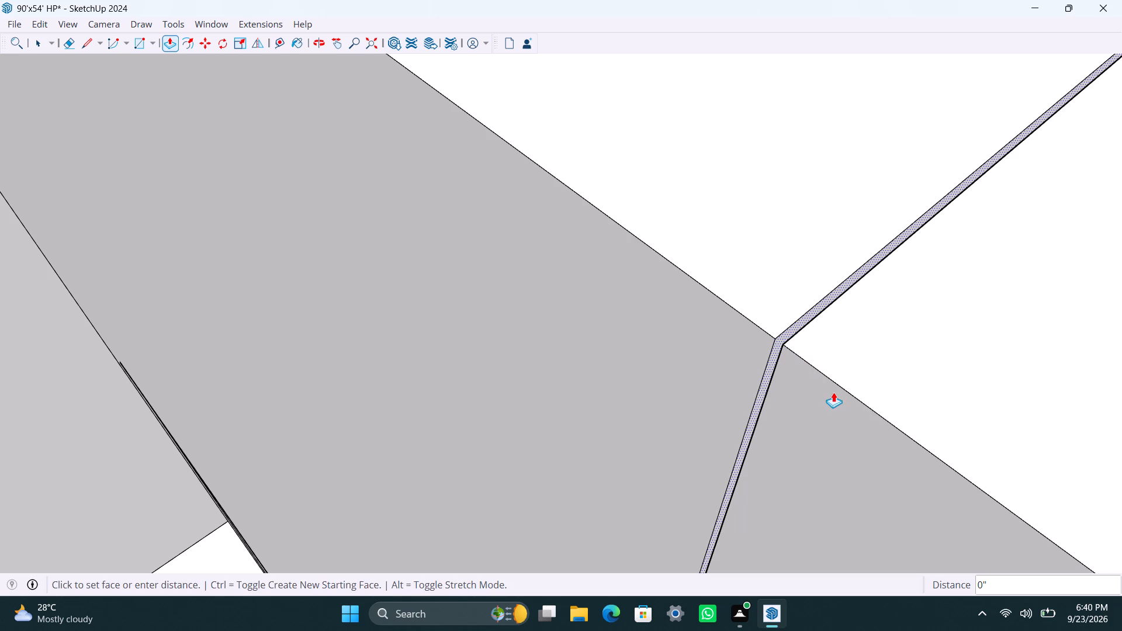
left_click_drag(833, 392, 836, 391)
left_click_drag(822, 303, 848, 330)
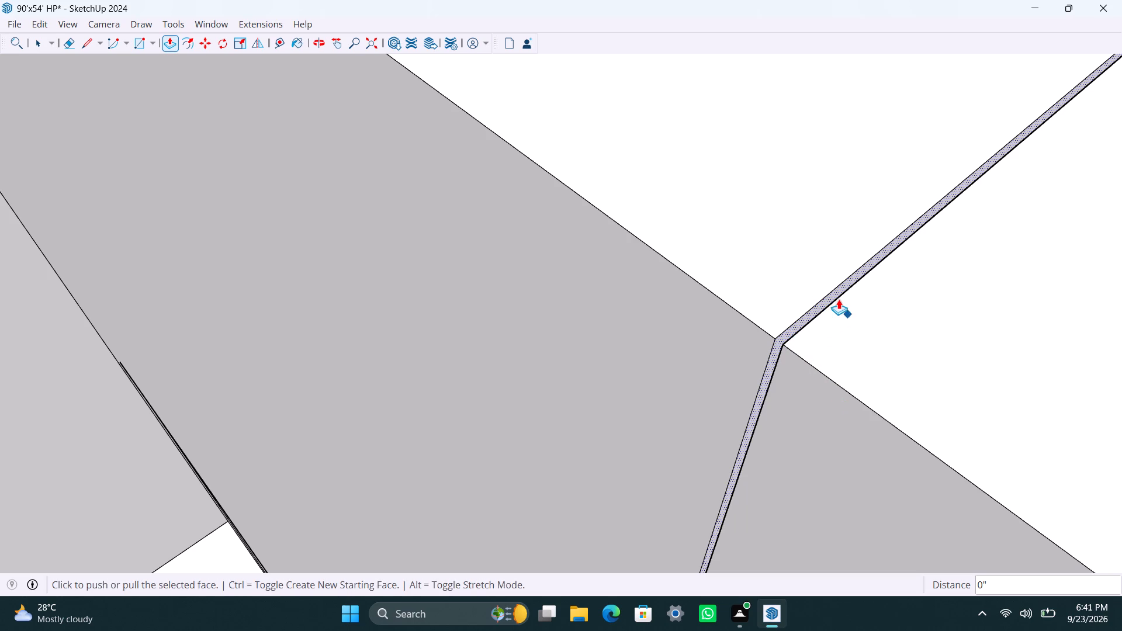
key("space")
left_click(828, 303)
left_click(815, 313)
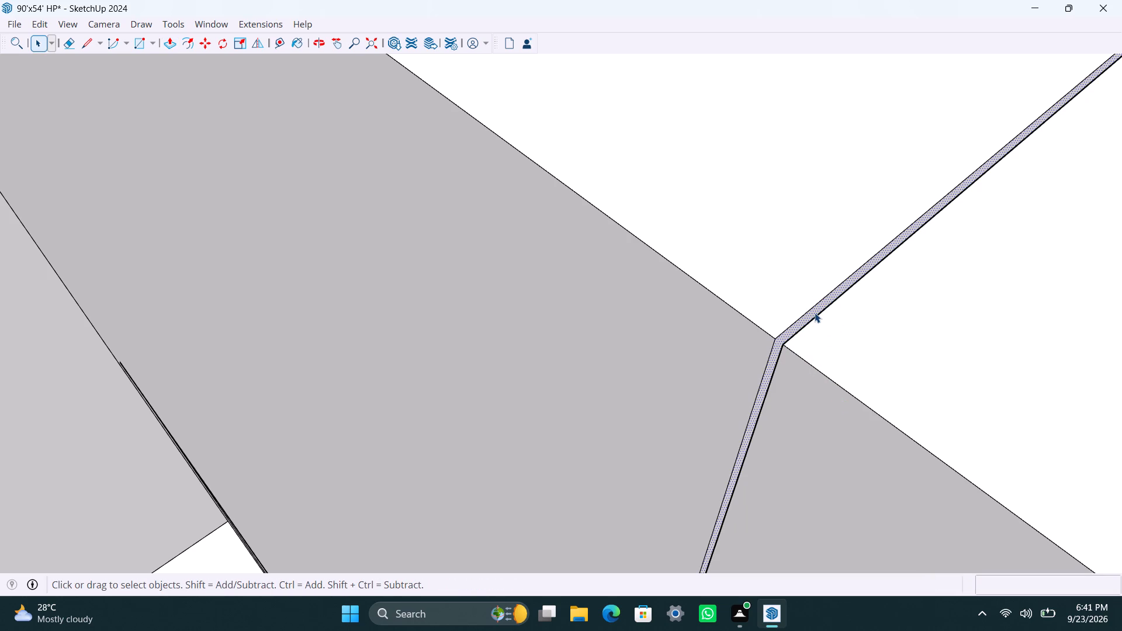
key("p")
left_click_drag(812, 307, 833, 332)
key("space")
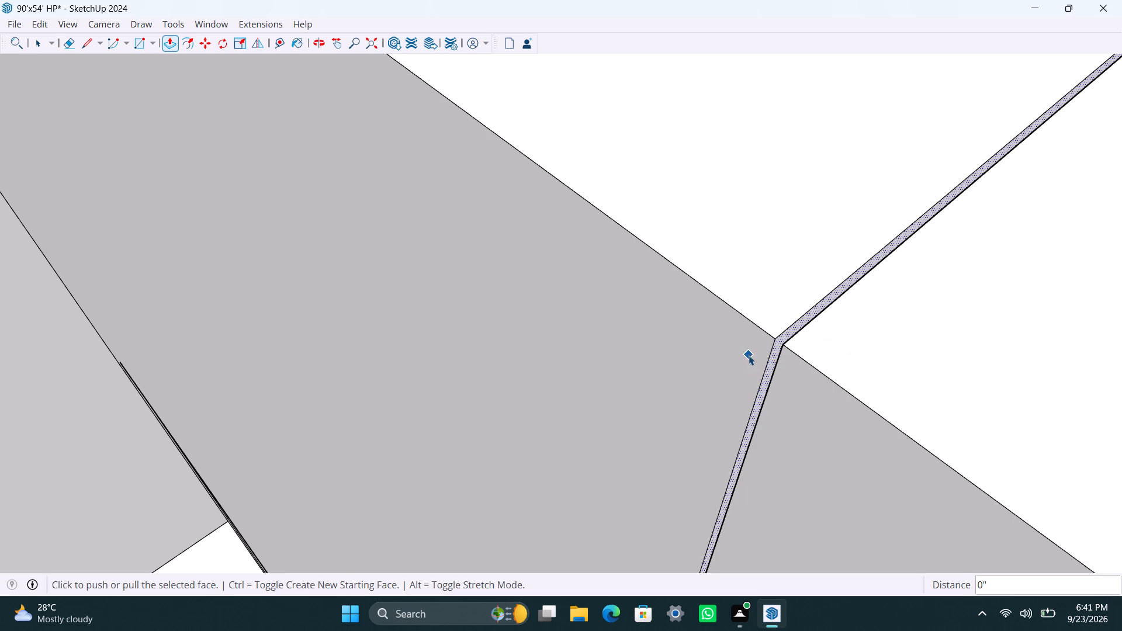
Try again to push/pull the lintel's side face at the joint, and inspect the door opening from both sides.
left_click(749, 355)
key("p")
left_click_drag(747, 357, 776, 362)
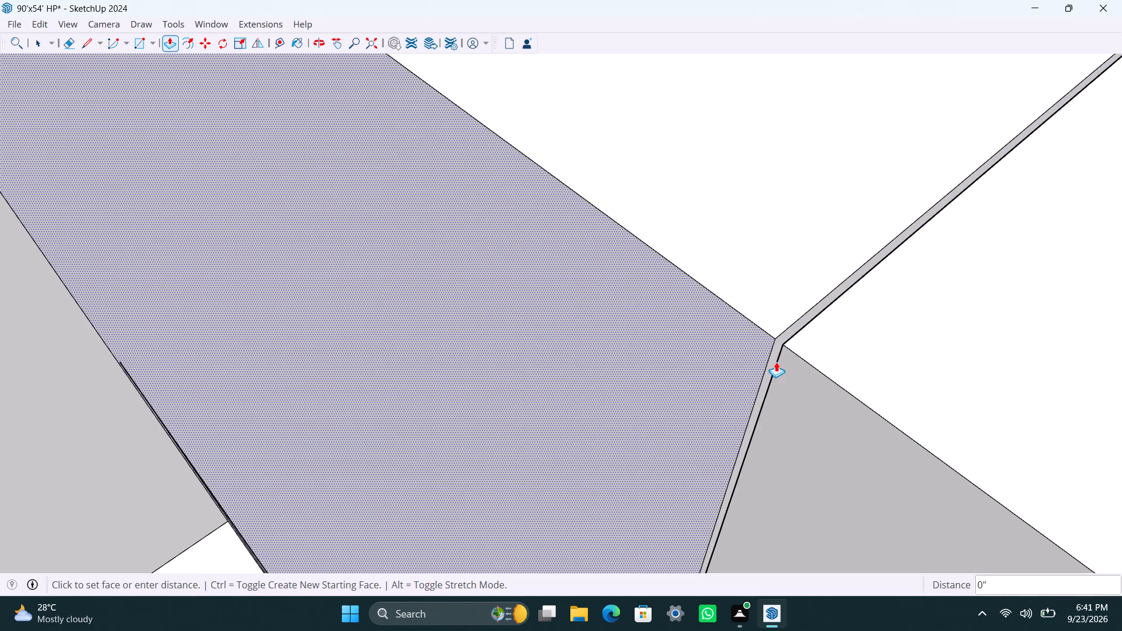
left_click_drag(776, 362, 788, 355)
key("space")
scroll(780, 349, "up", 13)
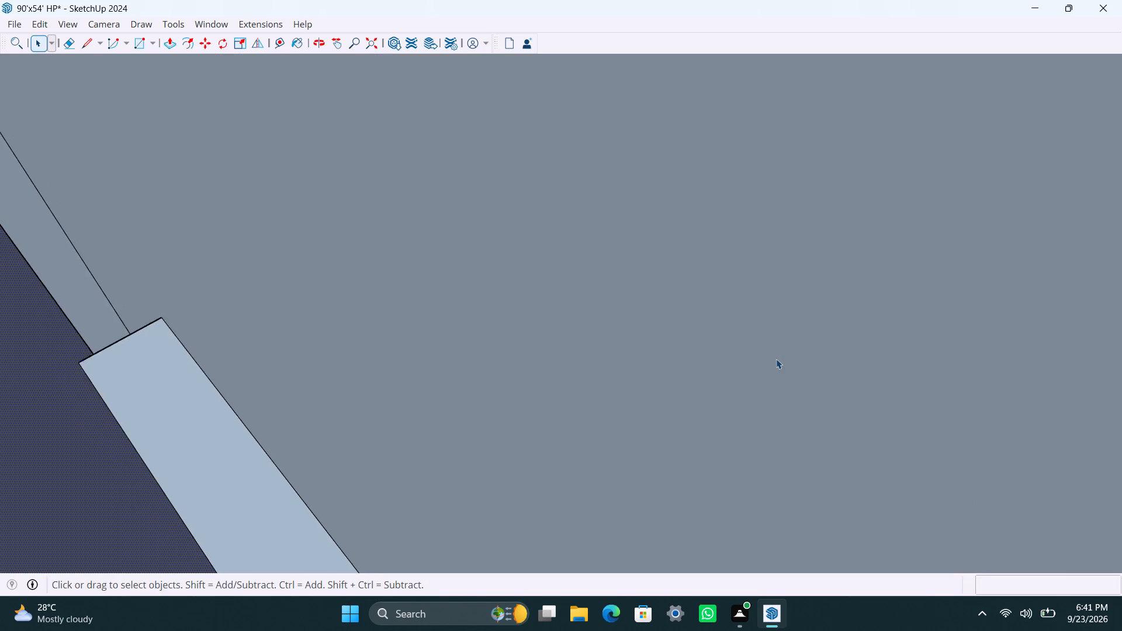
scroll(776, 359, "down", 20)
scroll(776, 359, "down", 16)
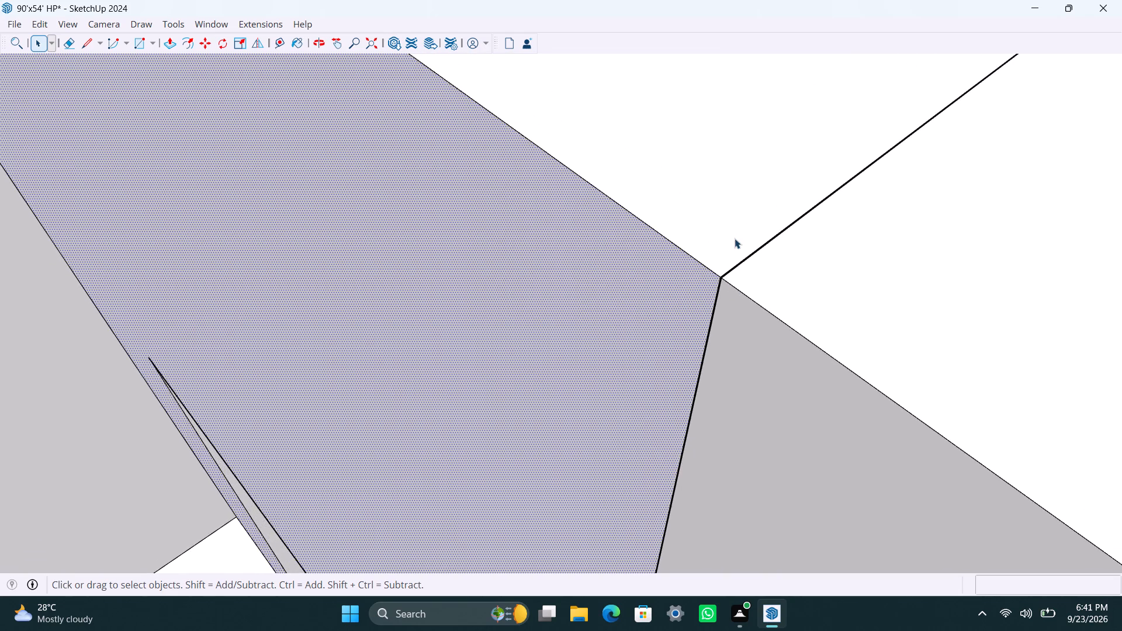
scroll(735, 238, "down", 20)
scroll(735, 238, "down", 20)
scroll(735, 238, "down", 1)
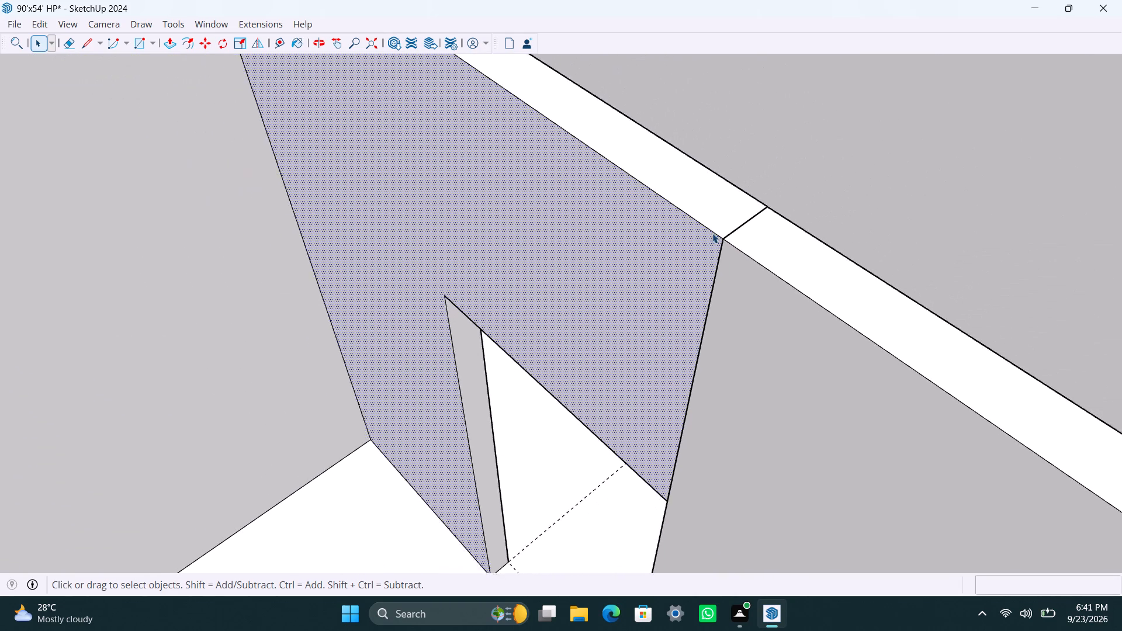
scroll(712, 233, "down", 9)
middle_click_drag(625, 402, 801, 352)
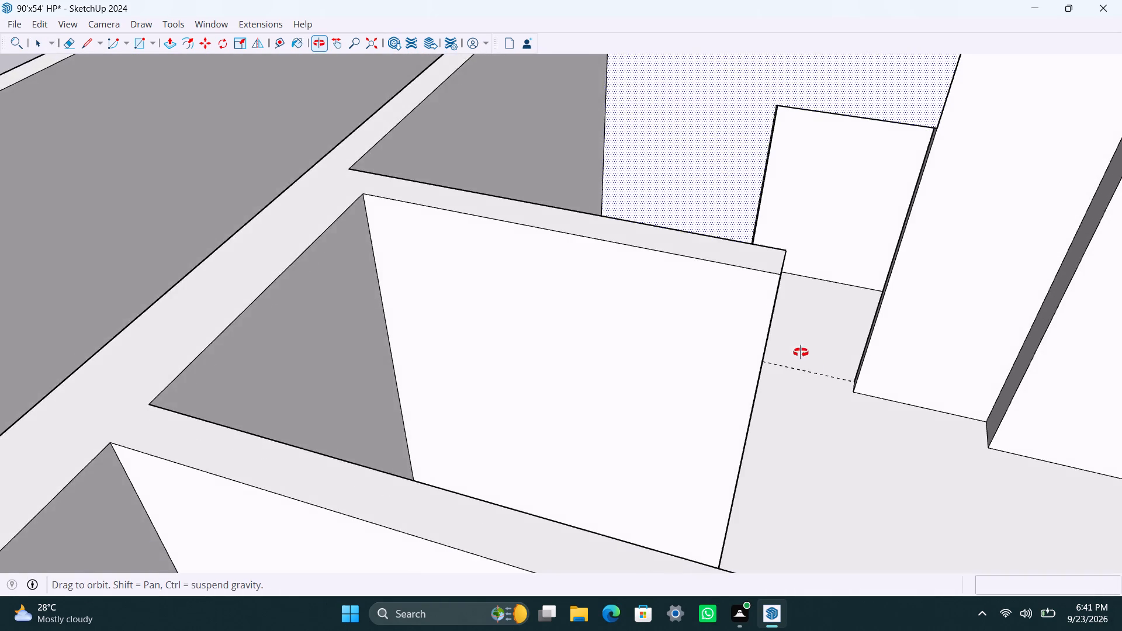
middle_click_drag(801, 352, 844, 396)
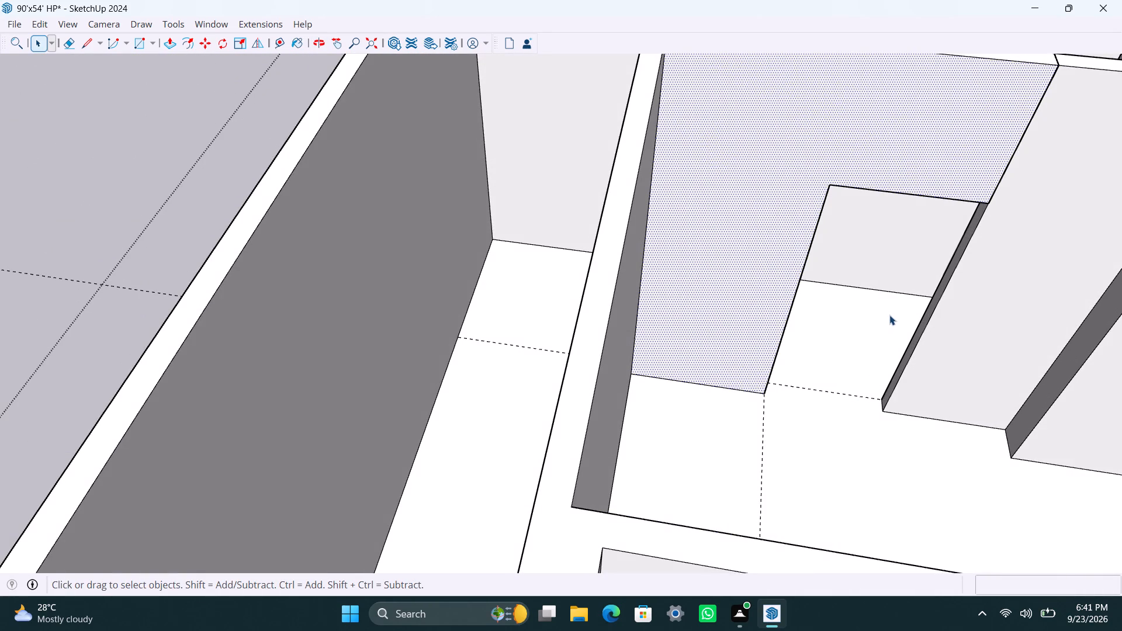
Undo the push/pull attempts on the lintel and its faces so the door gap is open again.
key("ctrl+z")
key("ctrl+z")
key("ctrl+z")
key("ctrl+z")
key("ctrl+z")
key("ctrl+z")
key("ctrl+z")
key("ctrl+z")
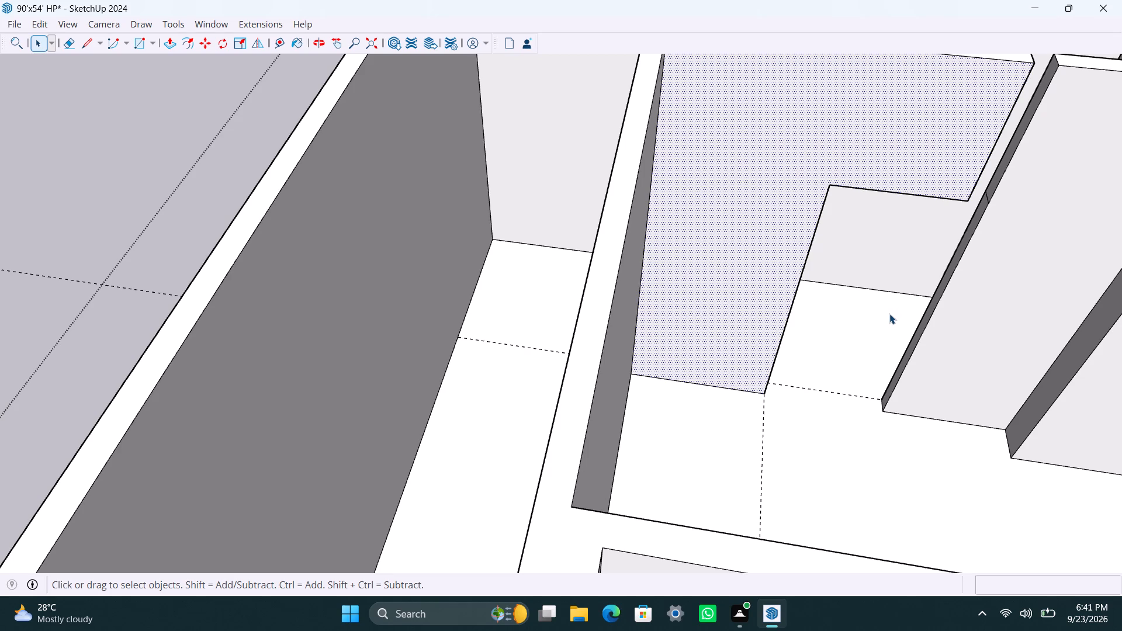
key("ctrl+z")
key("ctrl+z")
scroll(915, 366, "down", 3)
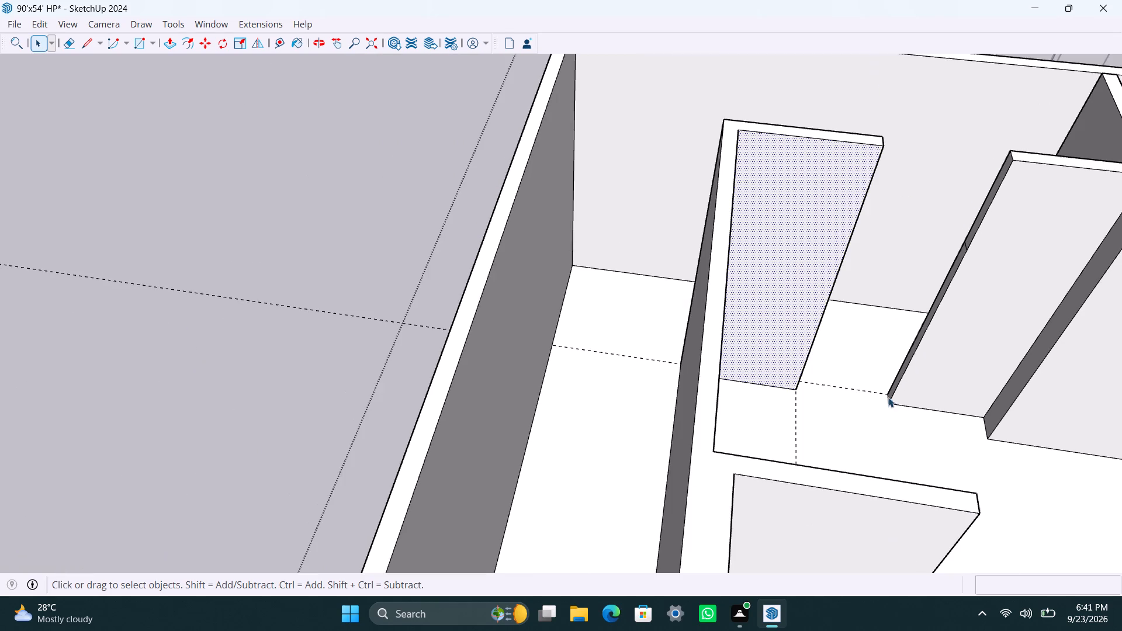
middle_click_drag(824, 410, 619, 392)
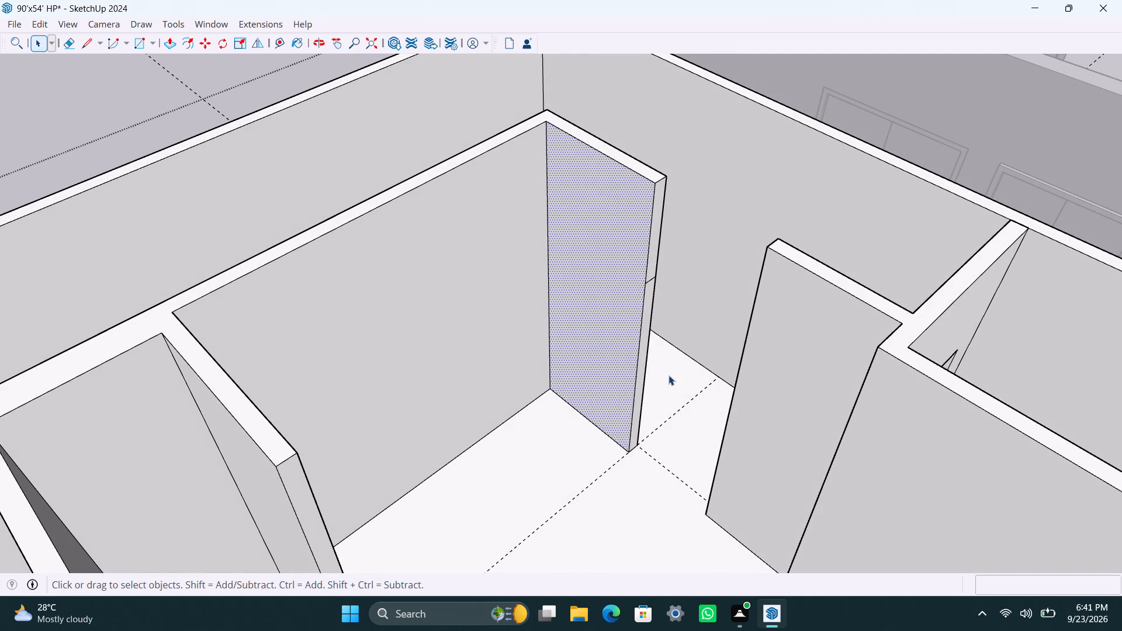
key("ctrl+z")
Run the FixIt 101 cleanup twice on the whole house wall group.
scroll(653, 363, "down", 11)
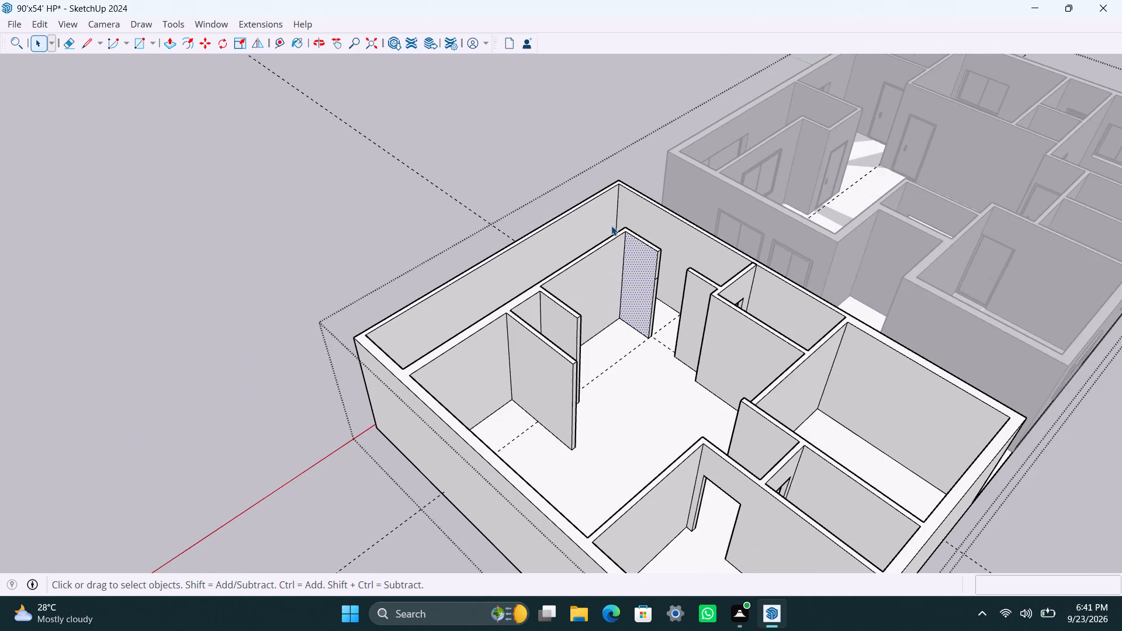
left_click(480, 208)
left_click(565, 283)
right_click(559, 285)
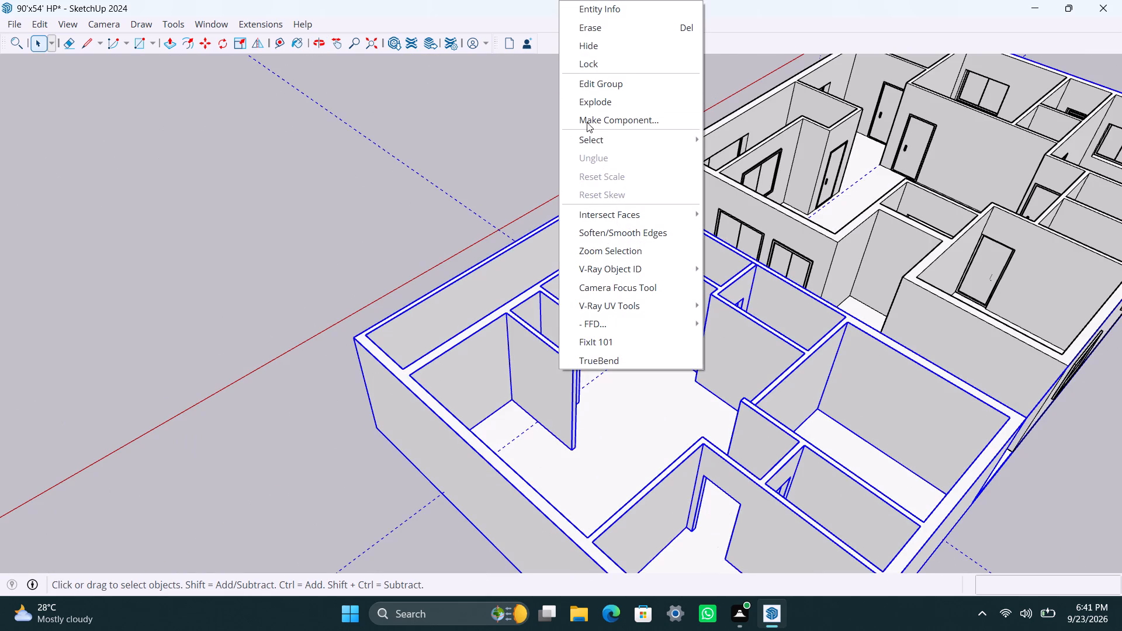
left_click(650, 345)
left_click(606, 370)
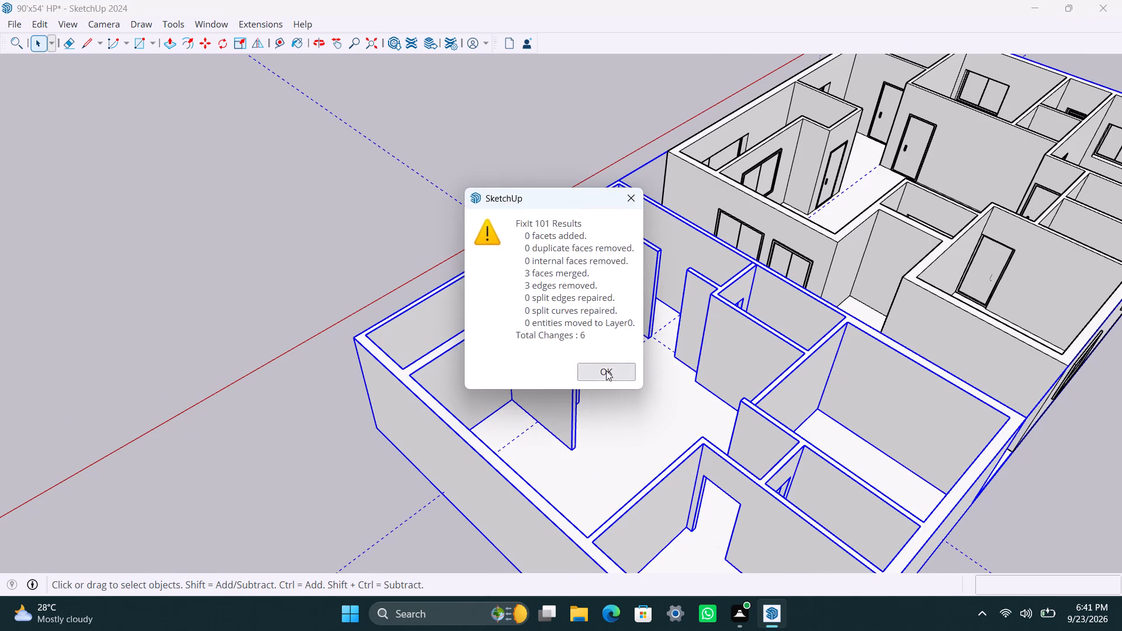
right_click(583, 331)
left_click(618, 336)
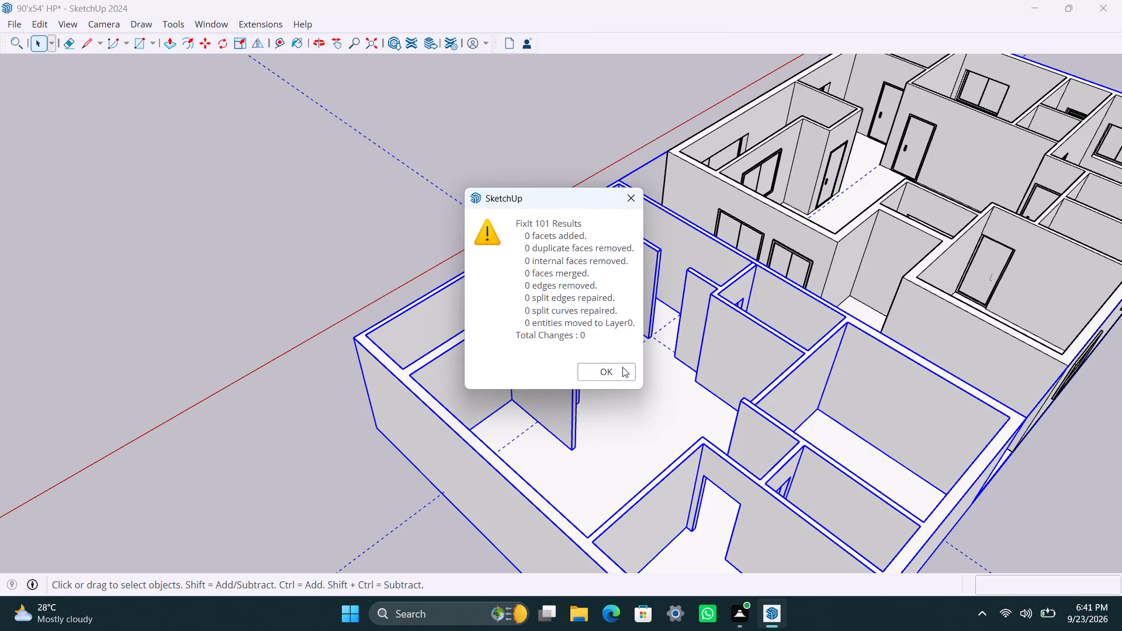
left_click(622, 367)
Open the house wall group for editing at the free-standing stub beside the passage doorway.
scroll(636, 329, "up", 6)
left_click(625, 290)
scroll(656, 237, "up", 6)
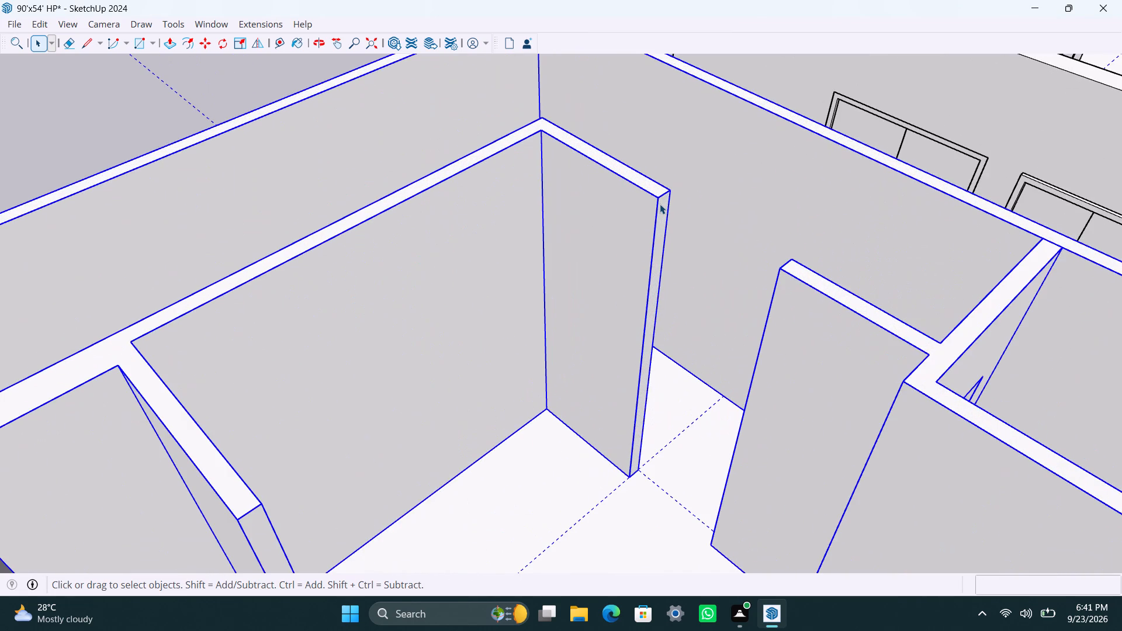
double_click(660, 203)
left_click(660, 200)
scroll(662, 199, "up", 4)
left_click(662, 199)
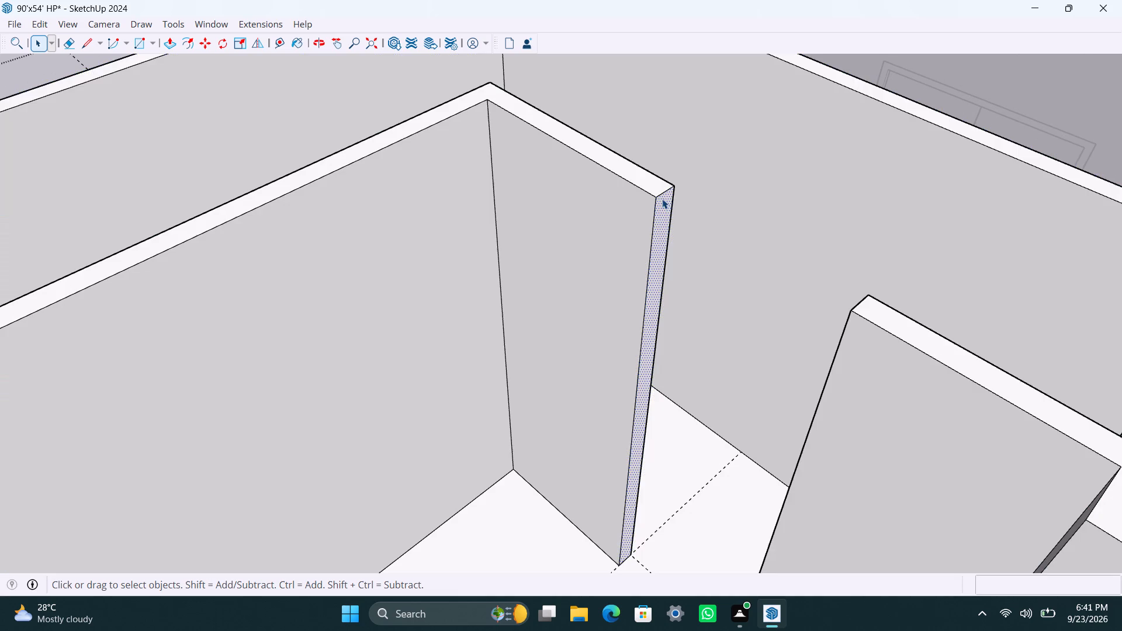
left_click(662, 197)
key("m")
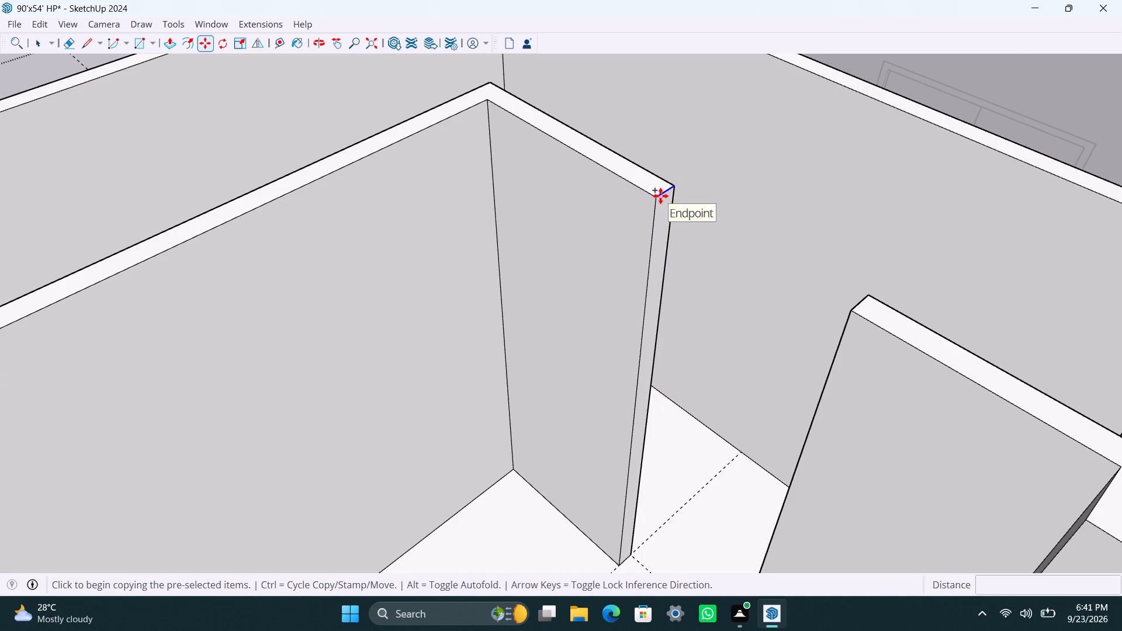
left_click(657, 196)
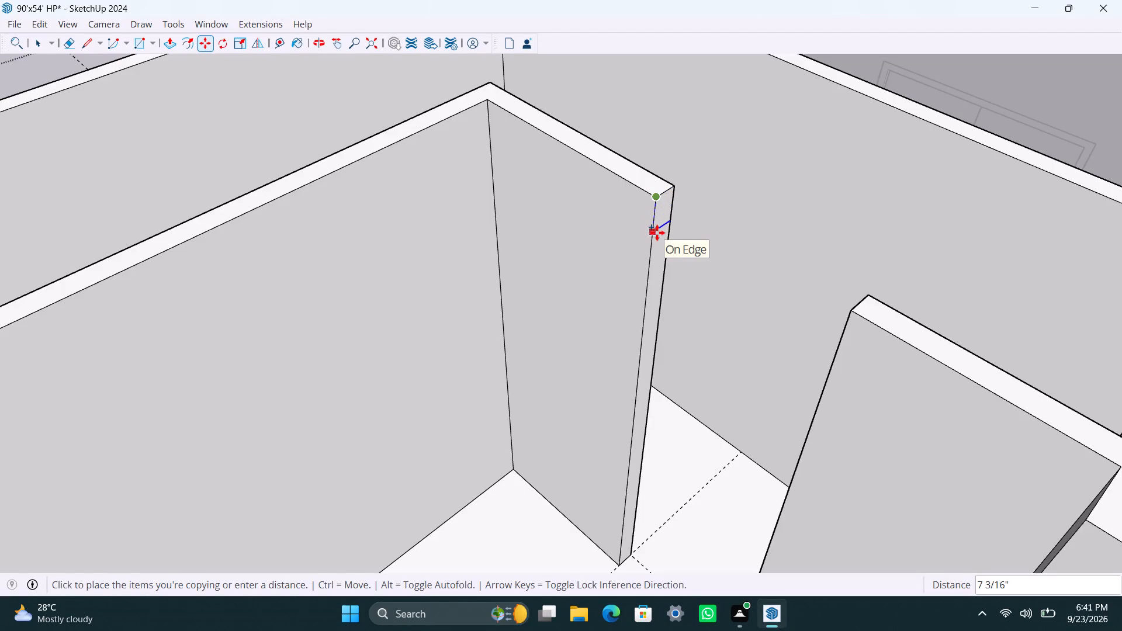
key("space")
Remove the stub beside the doorway by push/pulling its side face back through its 4 1/2" thickness.
left_click(635, 256)
key("p")
left_click_drag(635, 256, 636, 256)
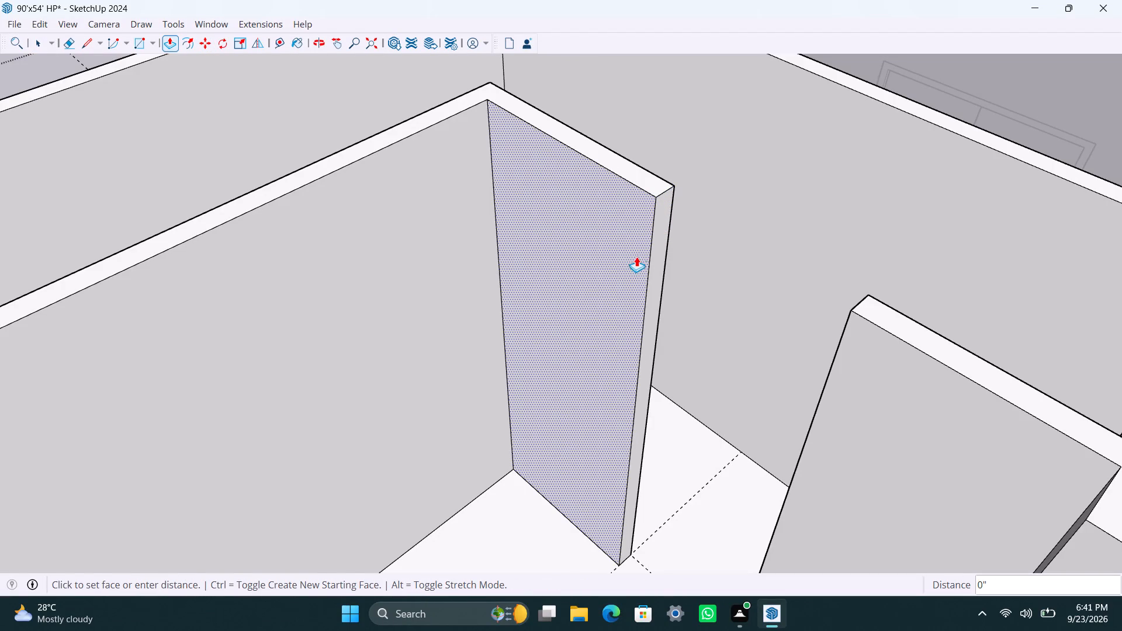
left_click_drag(636, 256, 651, 242)
key("space")
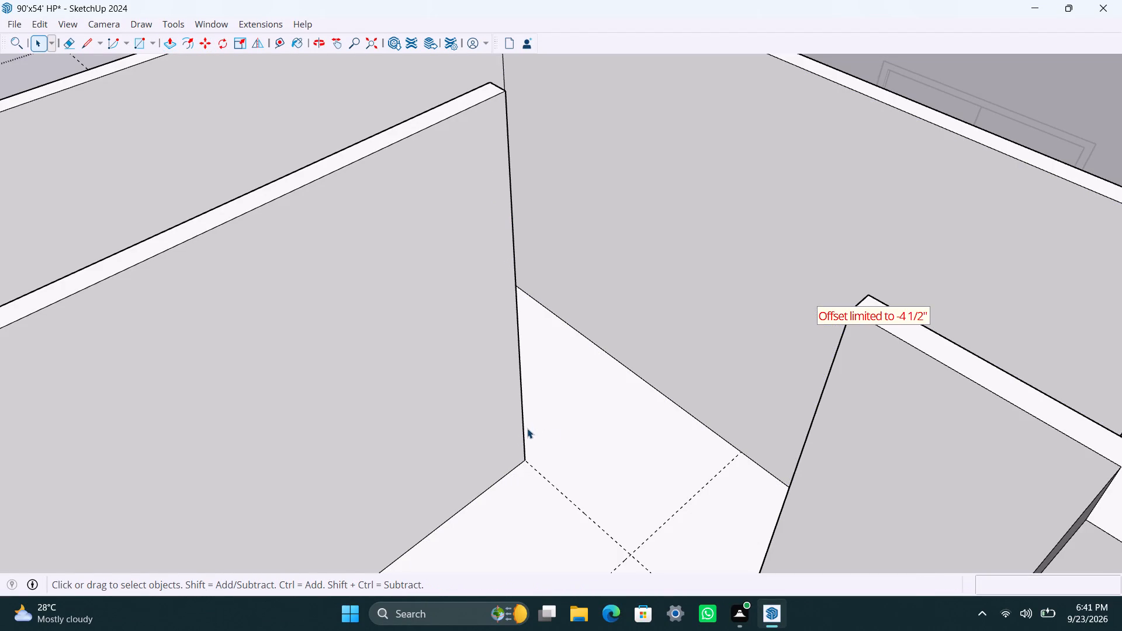
Copy the partition's vertical end edge 4.5" along the wall face to mark the stub's thickness.
left_click(525, 441)
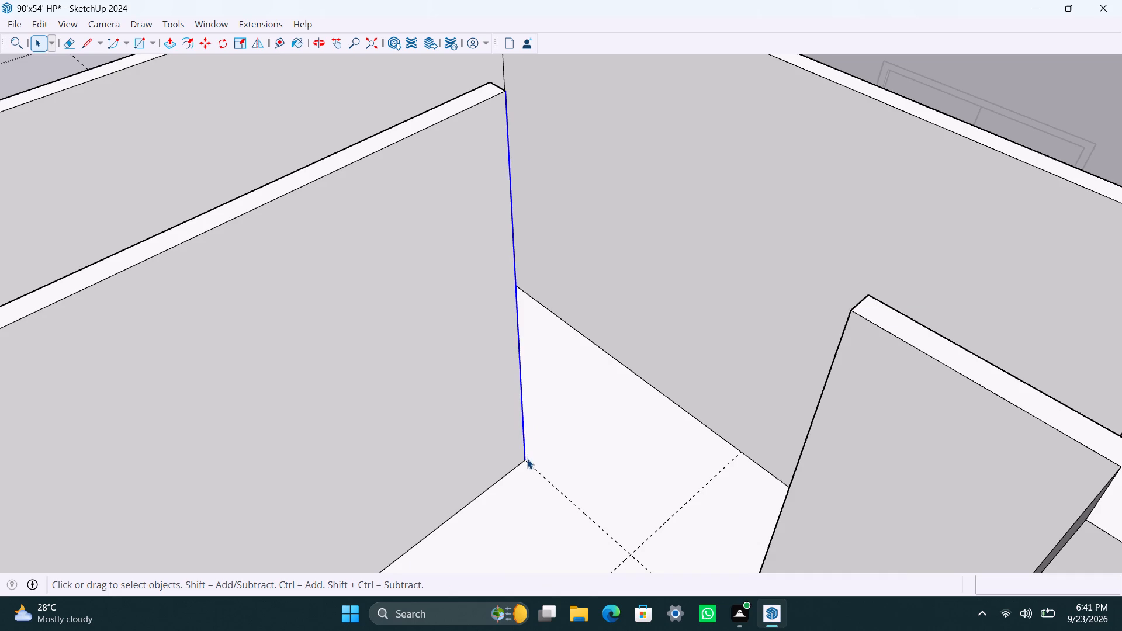
key("m")
left_click_drag(527, 460, 515, 471)
type("4.5\"")
key("Return")
key("space")
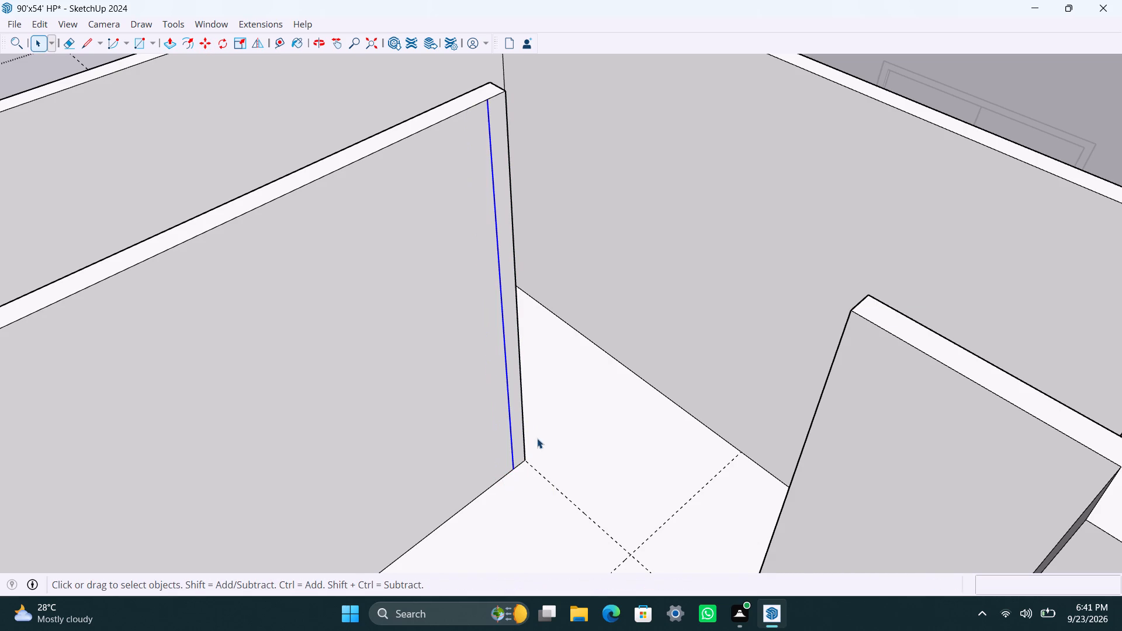
Push/pull the marked 4.5" strip out to the guide intersection to rebuild the doorway stub.
scroll(543, 432, "up", 4)
left_click(514, 411)
key("p")
left_click_drag(514, 410, 530, 445)
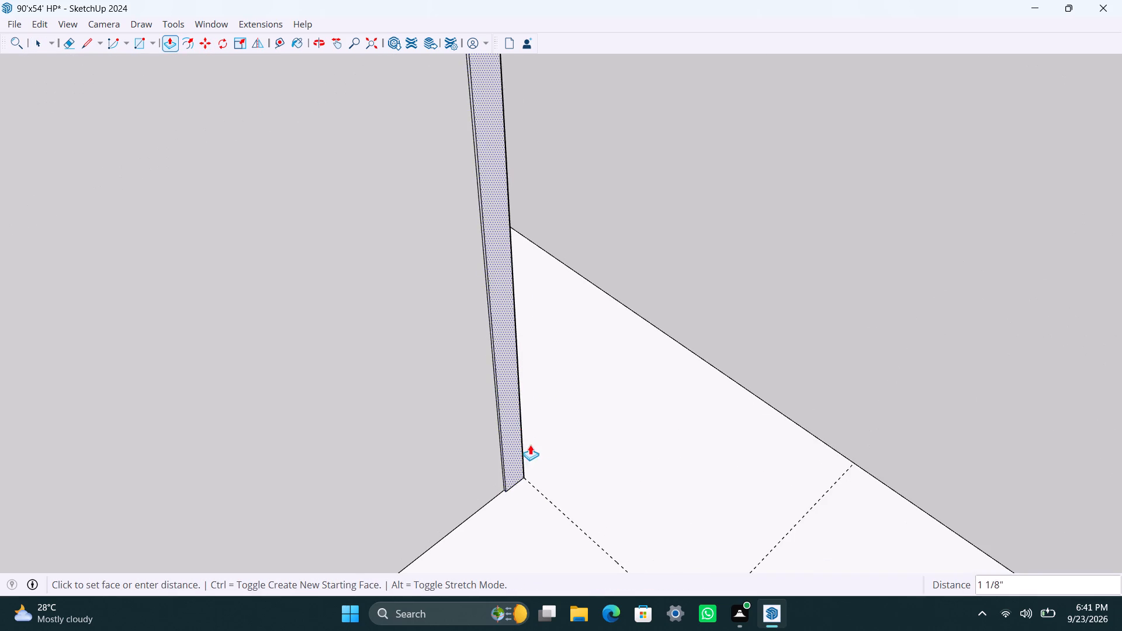
left_click_drag(530, 445, 540, 460)
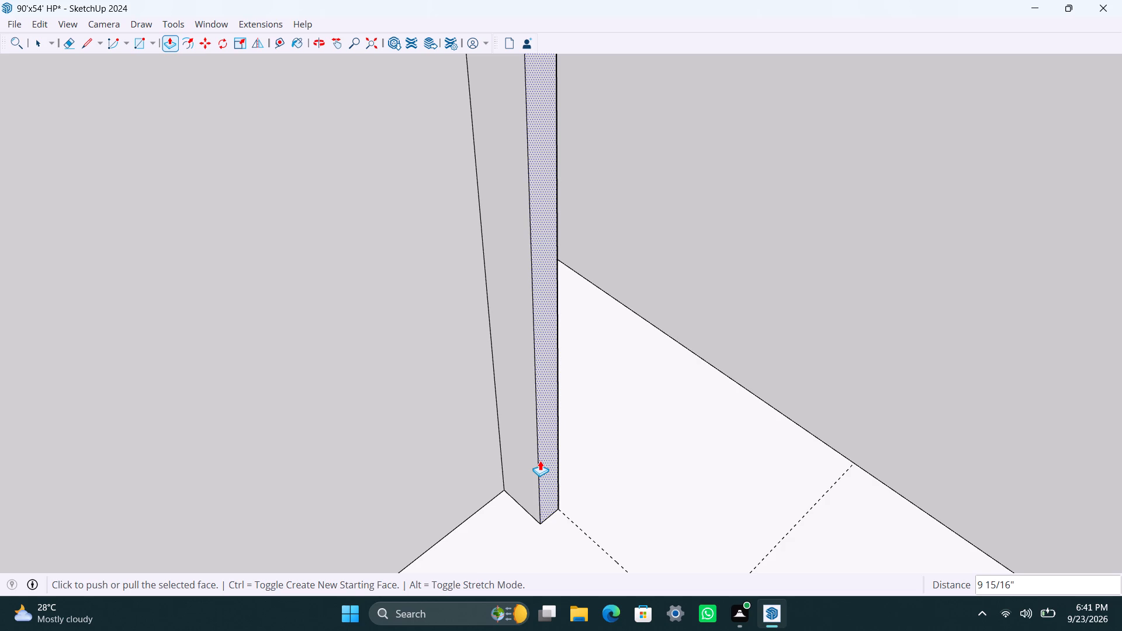
left_click_drag(548, 459, 806, 525)
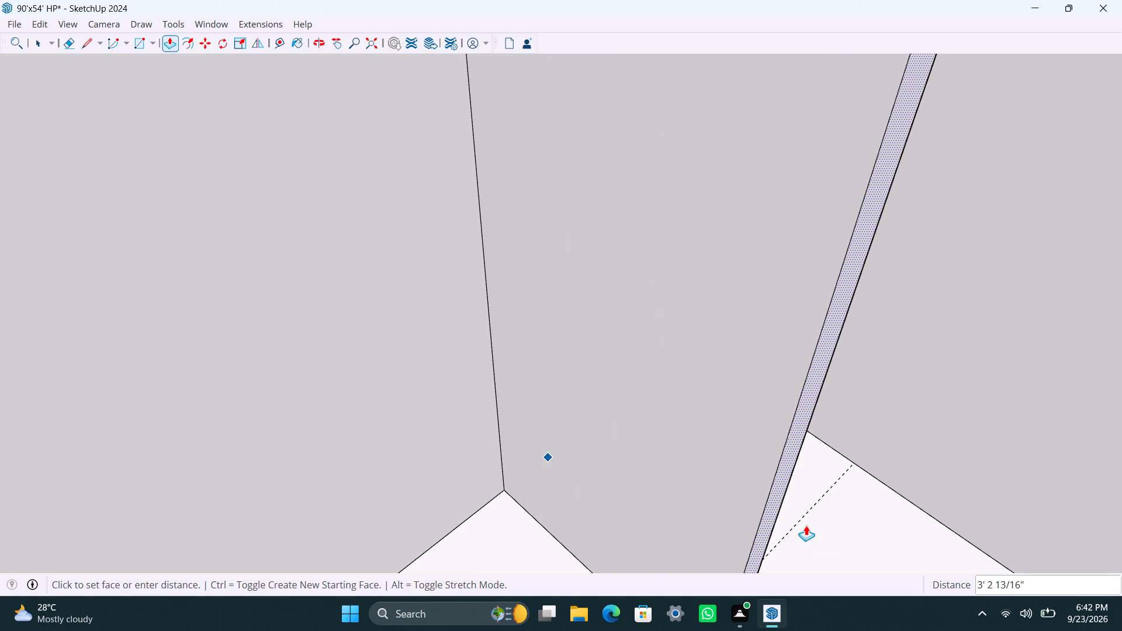
left_click_drag(806, 525, 806, 519)
key("space")
scroll(675, 414, "down", 10)
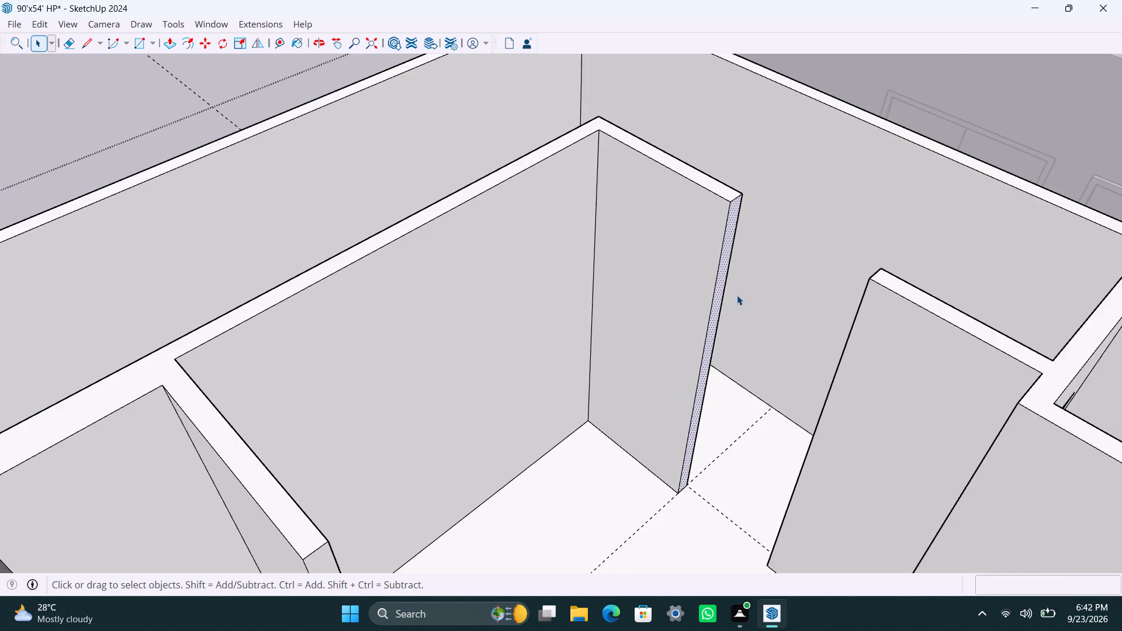
Inspect the rebuilt stub and the door opening opposite it from several sides.
middle_click_drag(730, 290, 579, 349)
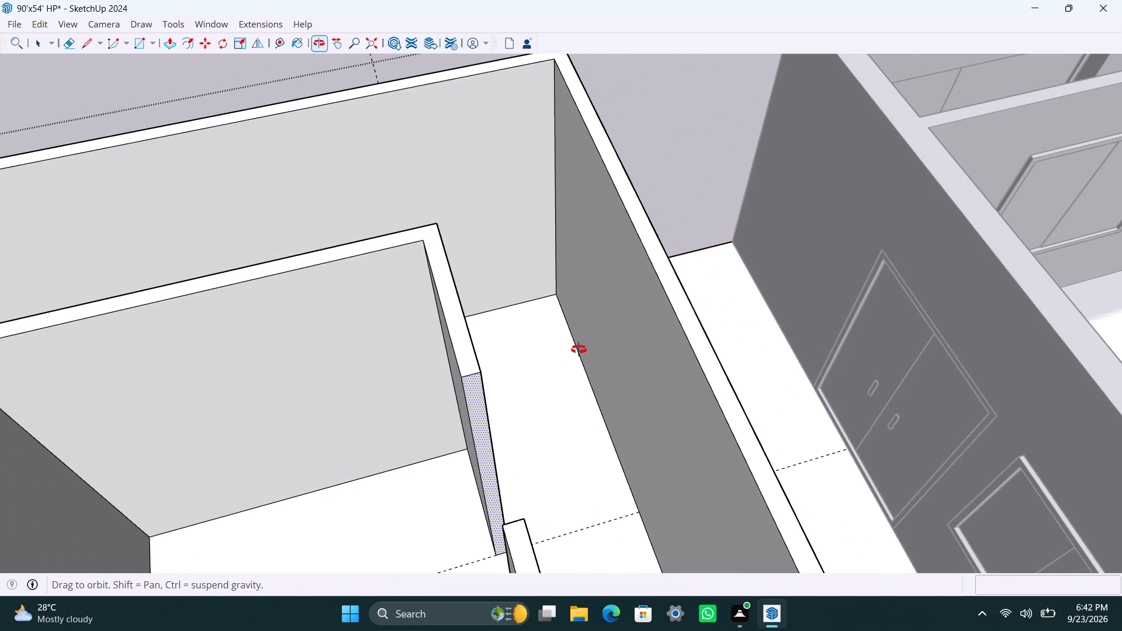
middle_click_drag(579, 349, 951, 399)
scroll(926, 427, "down", 3)
middle_click_drag(898, 394, 720, 391, "shift")
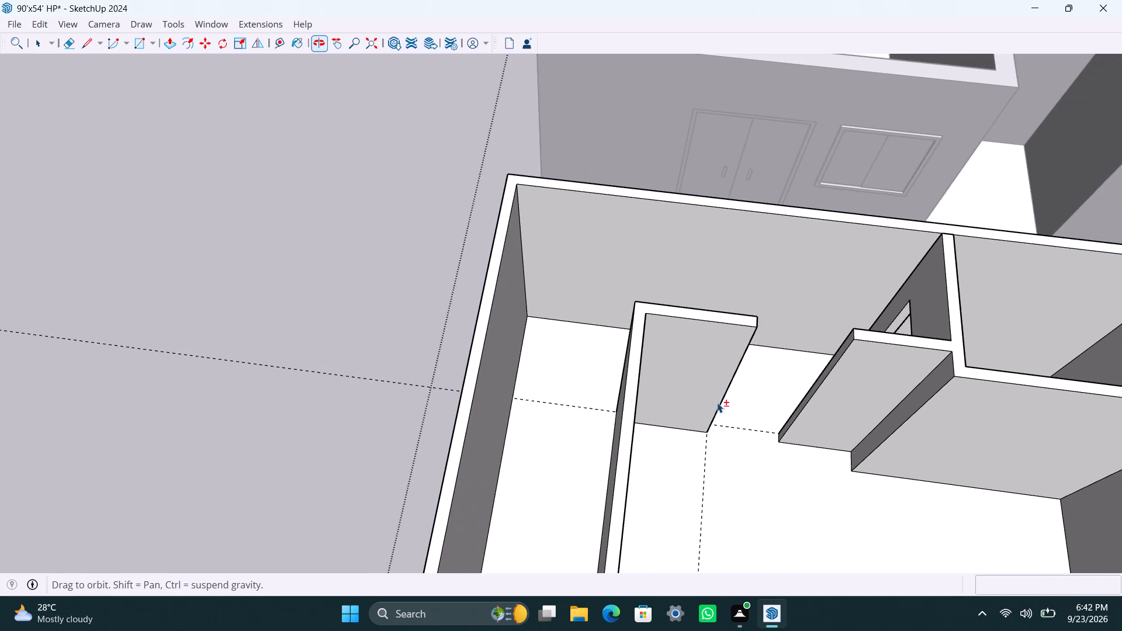
scroll(824, 427, "up", 3)
middle_click_drag(787, 403, 1053, 462)
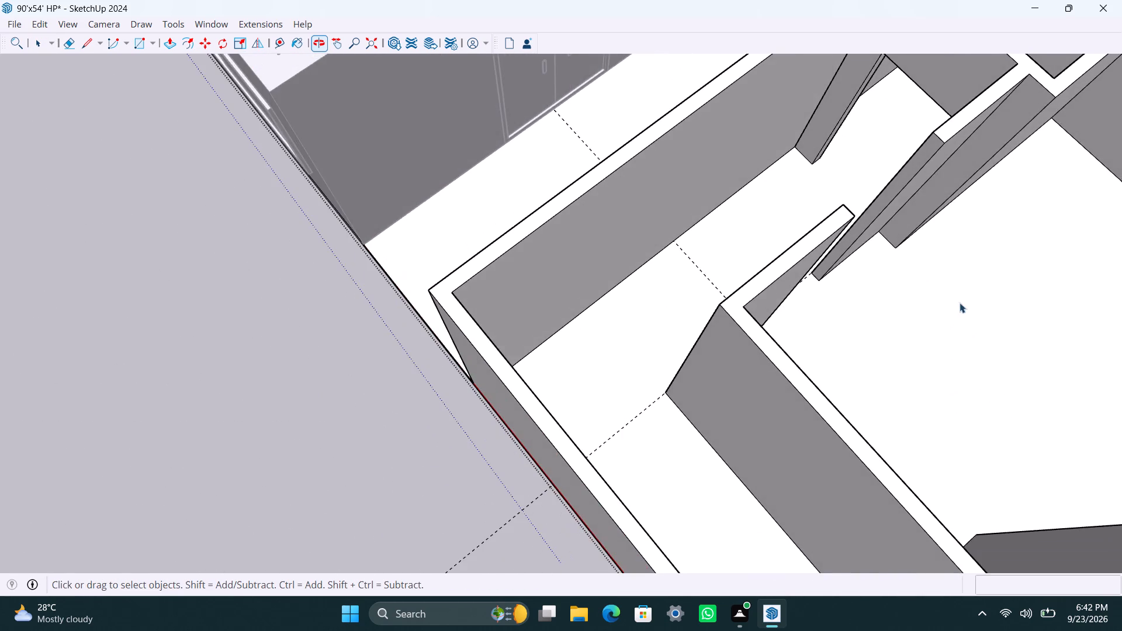
scroll(846, 221, "down", 3)
middle_click_drag(834, 218, 693, 373, "shift")
scroll(716, 353, "up", 3)
middle_click_drag(721, 349, 847, 397)
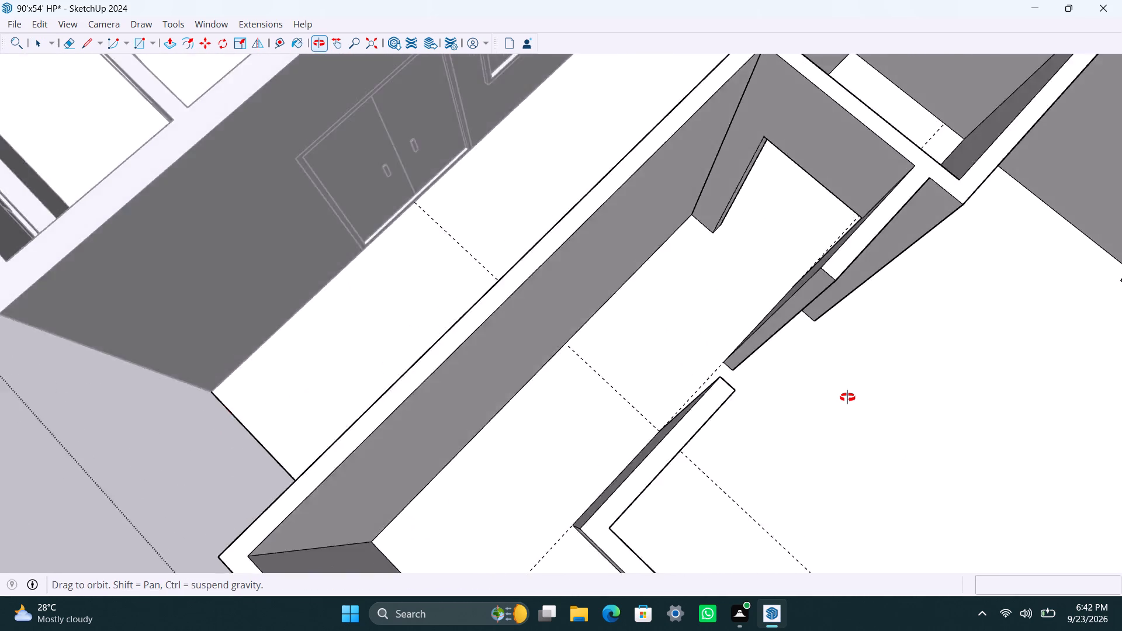
middle_click_drag(847, 397, 814, 363)
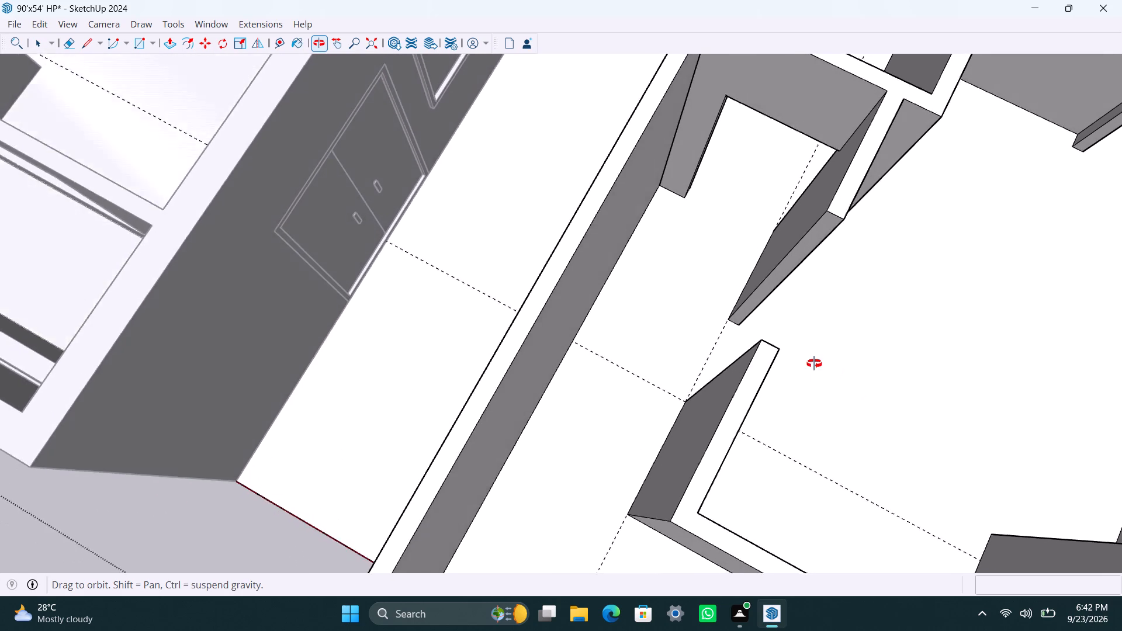
middle_click_drag(814, 363, 496, 295)
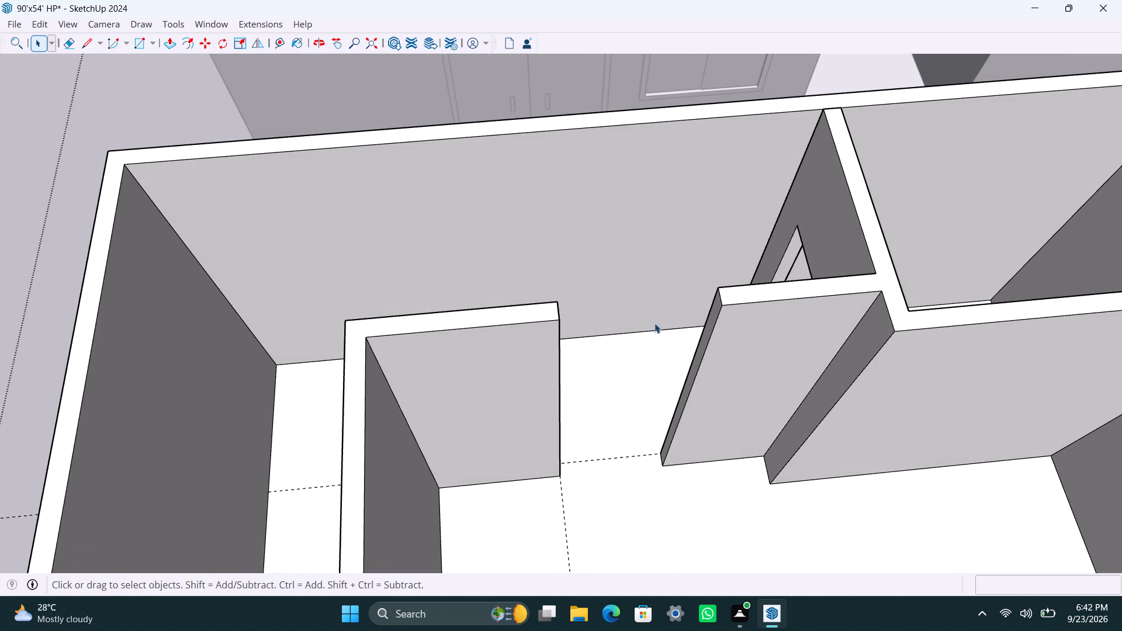
Copy the top edge of the opposite stub's end face 3' down to mark the lintel depth.
scroll(732, 293, "up", 6)
left_click(711, 294)
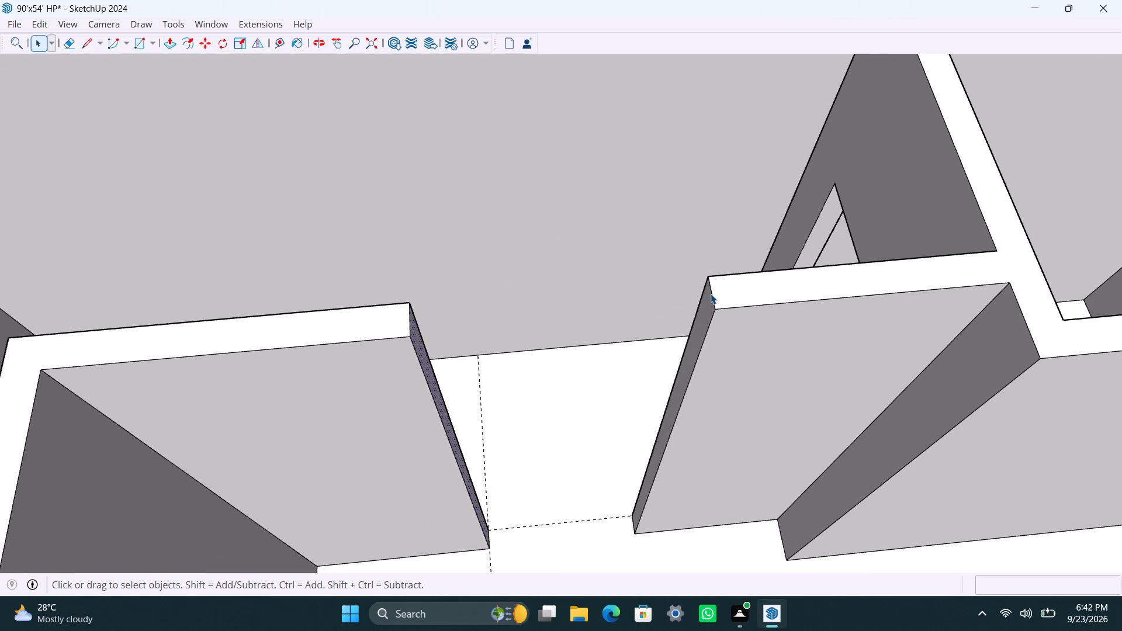
key("m")
left_click(715, 307)
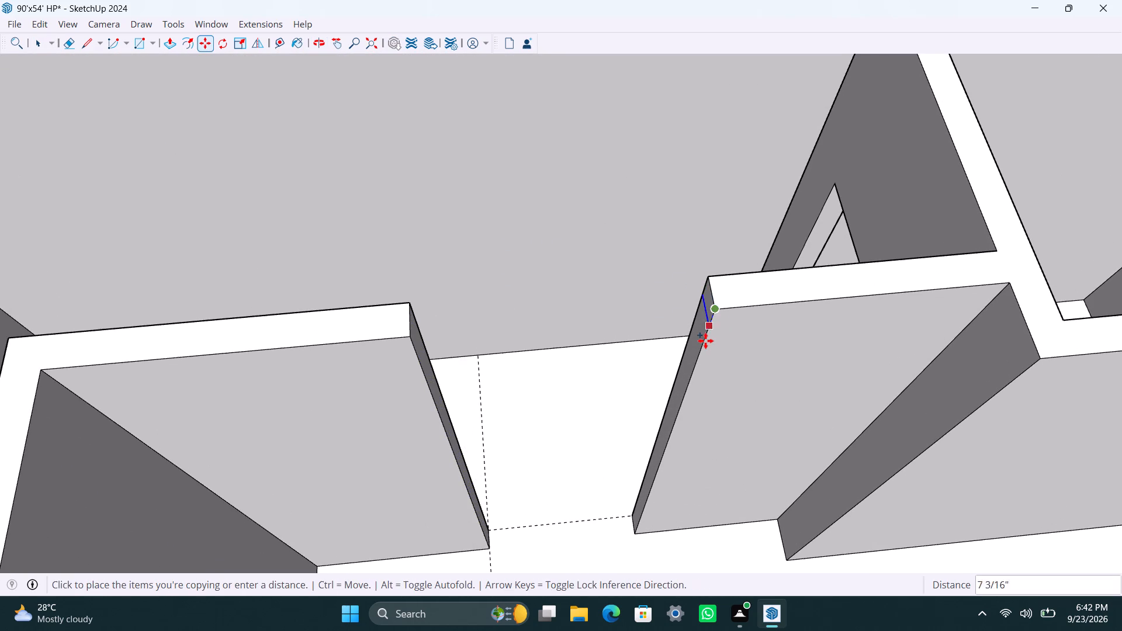
key("3")
key("apostrophe")
key("Return")
key("space")
Push/pull the end face above the 3' mark across the opening to the rebuilt stub, about 3', as the door lintel.
left_click(697, 343)
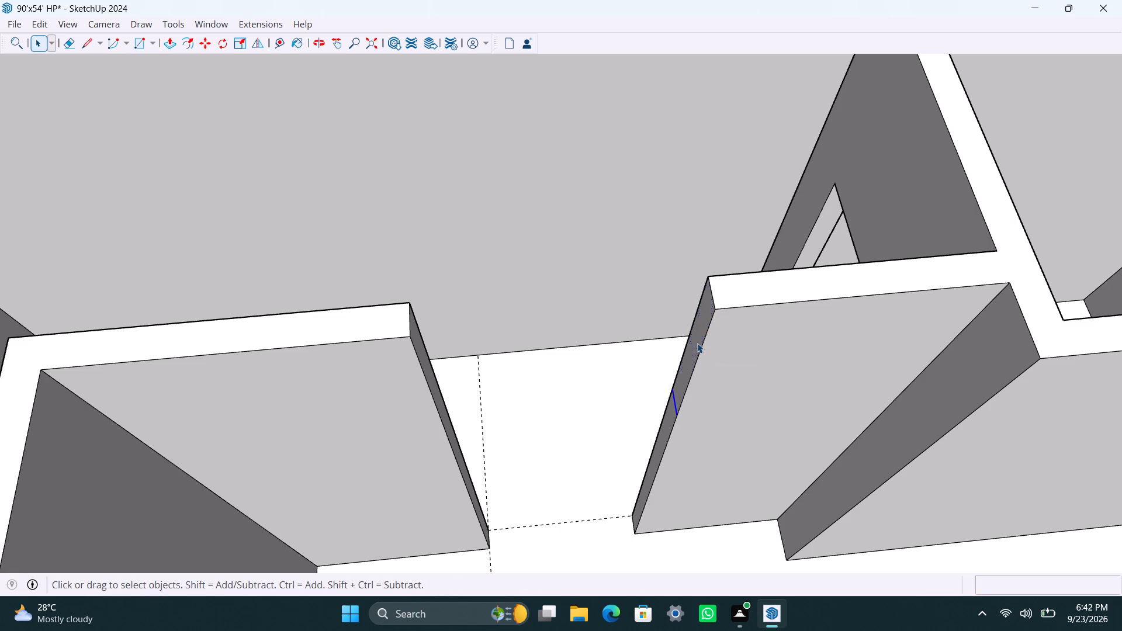
key("semicolon")
left_click_drag(697, 343, 538, 401)
key("space")
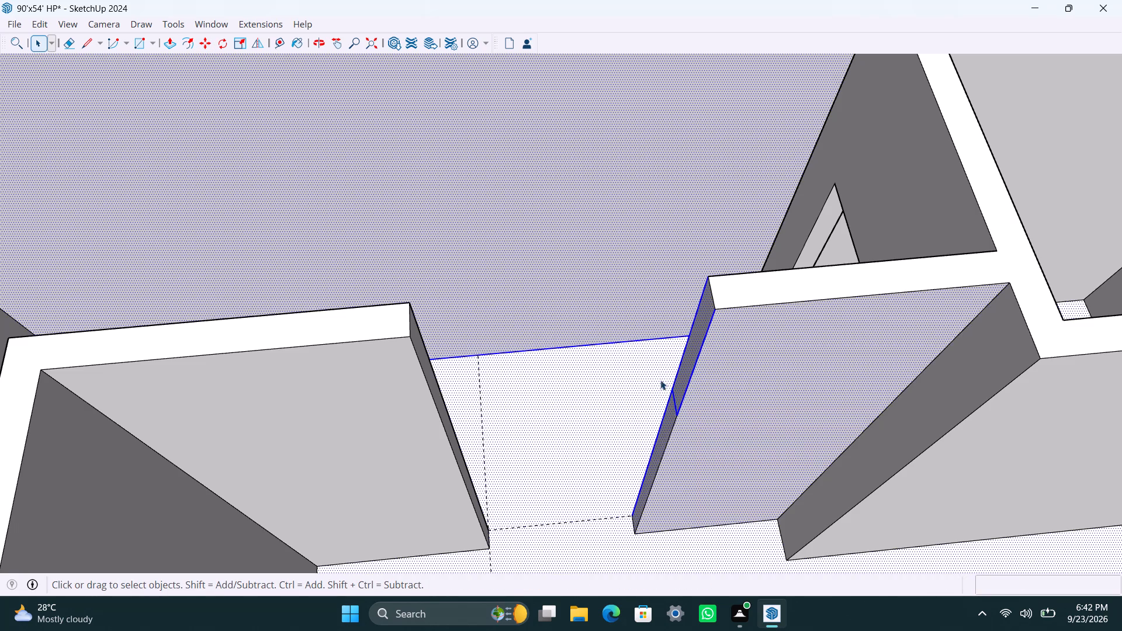
key("p")
left_click_drag(687, 363, 423, 389)
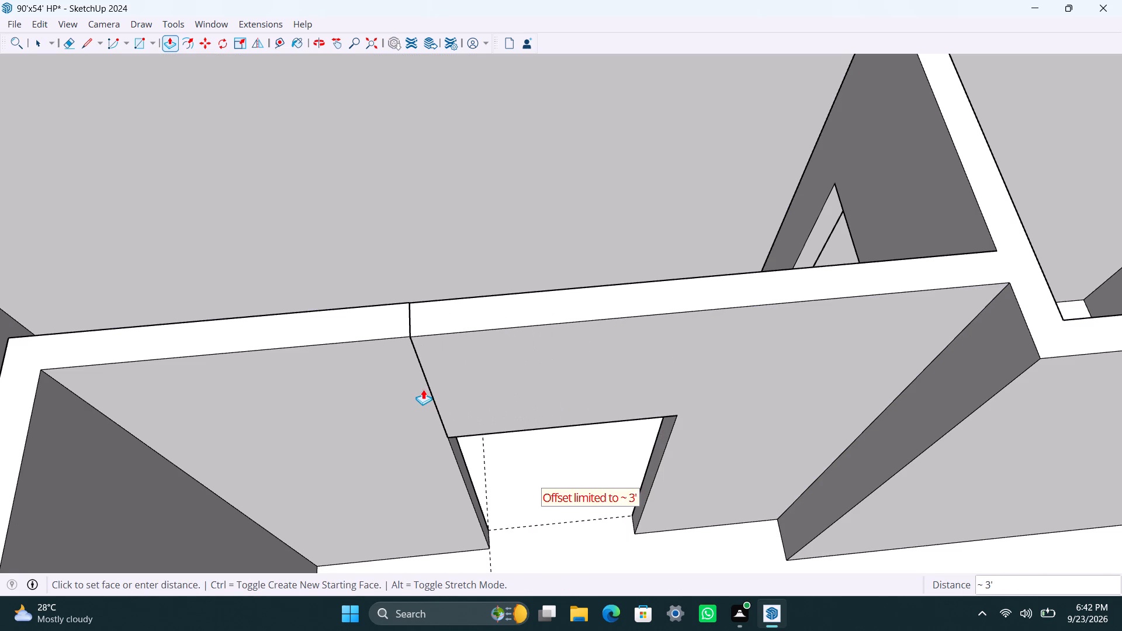
left_click_drag(423, 389, 440, 343)
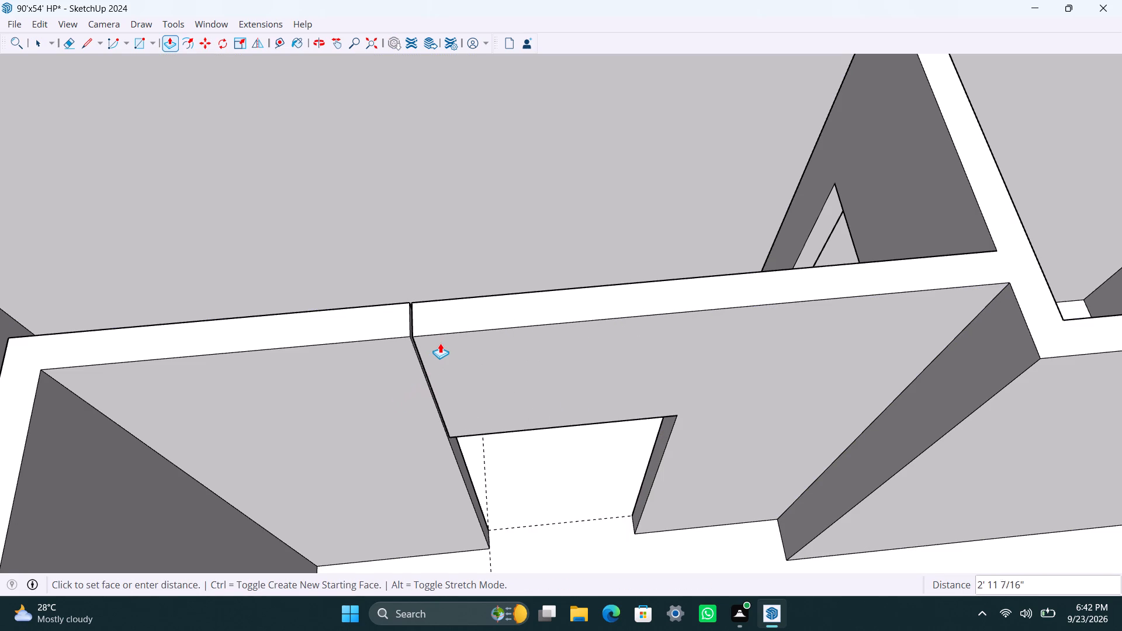
left_click_drag(440, 343, 382, 386)
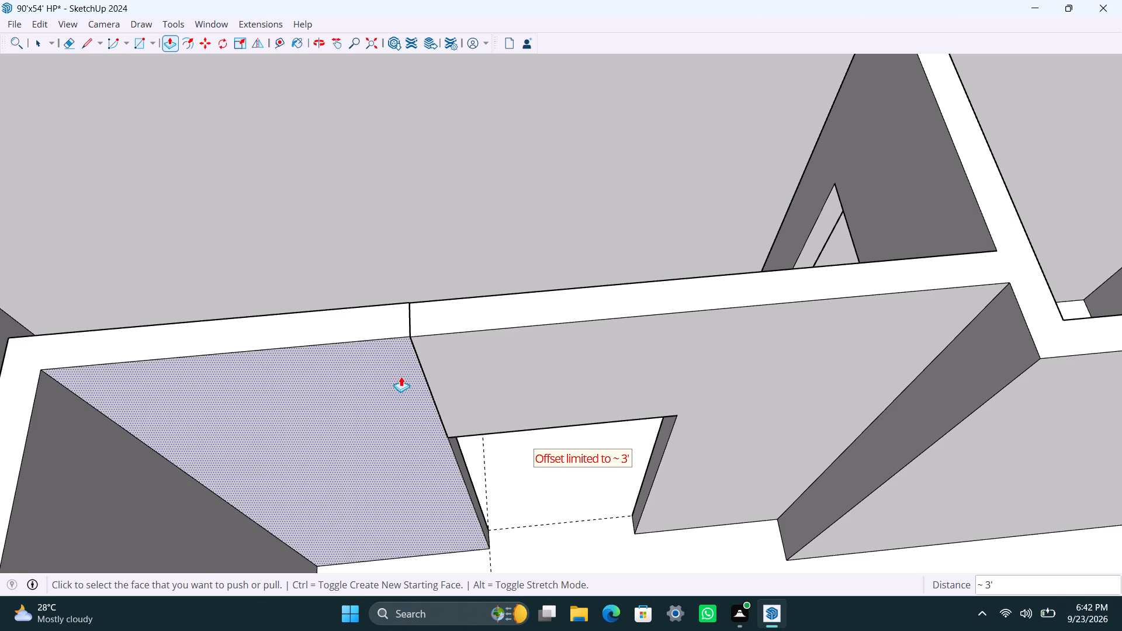
Push/pull the lintel's side face flush with the adjoining stub's side face at the joint.
scroll(401, 376, "up", 20)
scroll(401, 376, "up", 4)
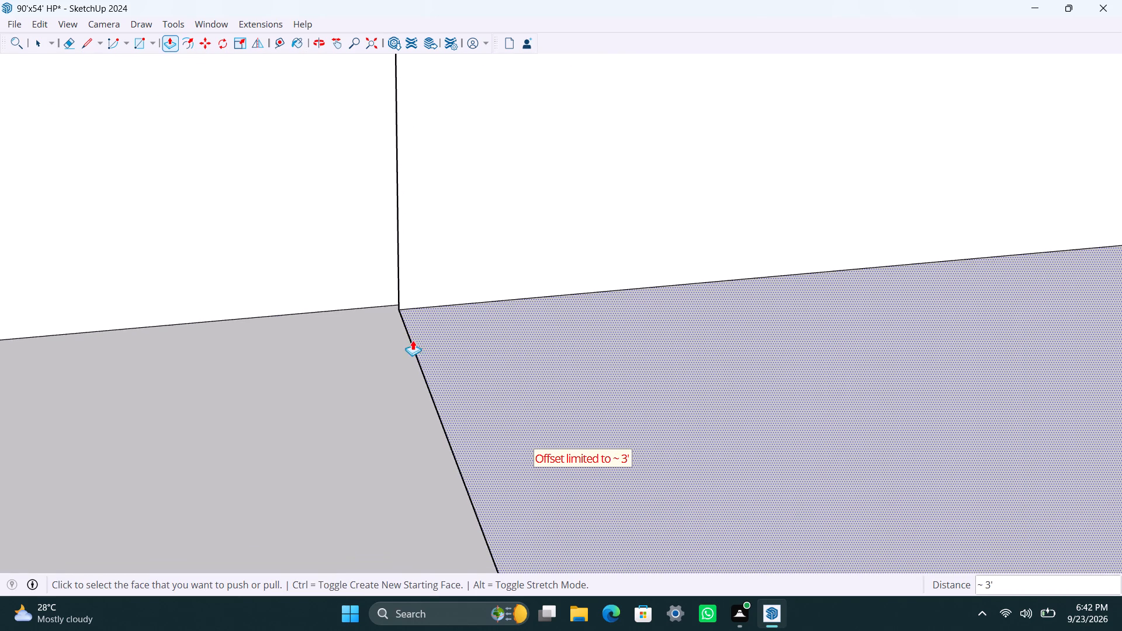
key("space")
left_click(422, 332)
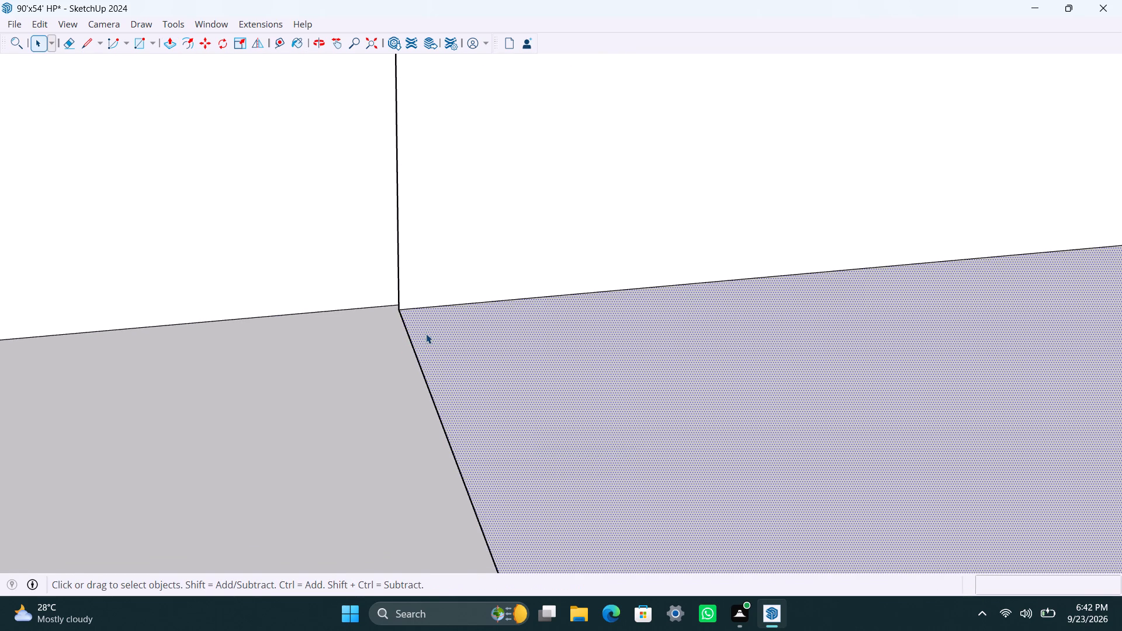
key("p")
left_click_drag(426, 334, 394, 313)
key("space")
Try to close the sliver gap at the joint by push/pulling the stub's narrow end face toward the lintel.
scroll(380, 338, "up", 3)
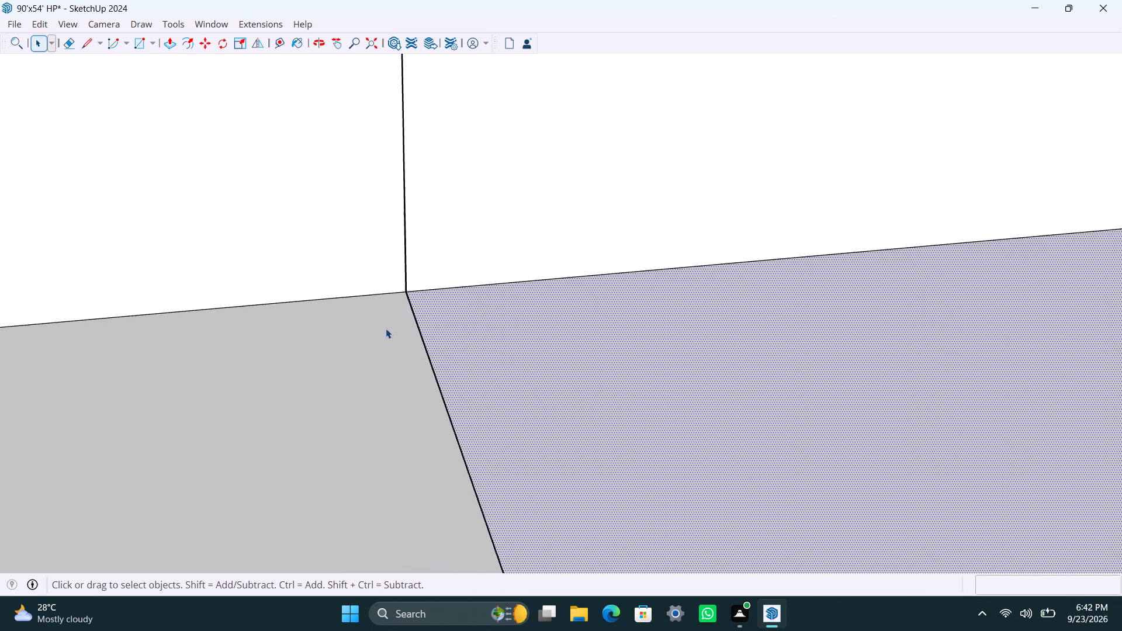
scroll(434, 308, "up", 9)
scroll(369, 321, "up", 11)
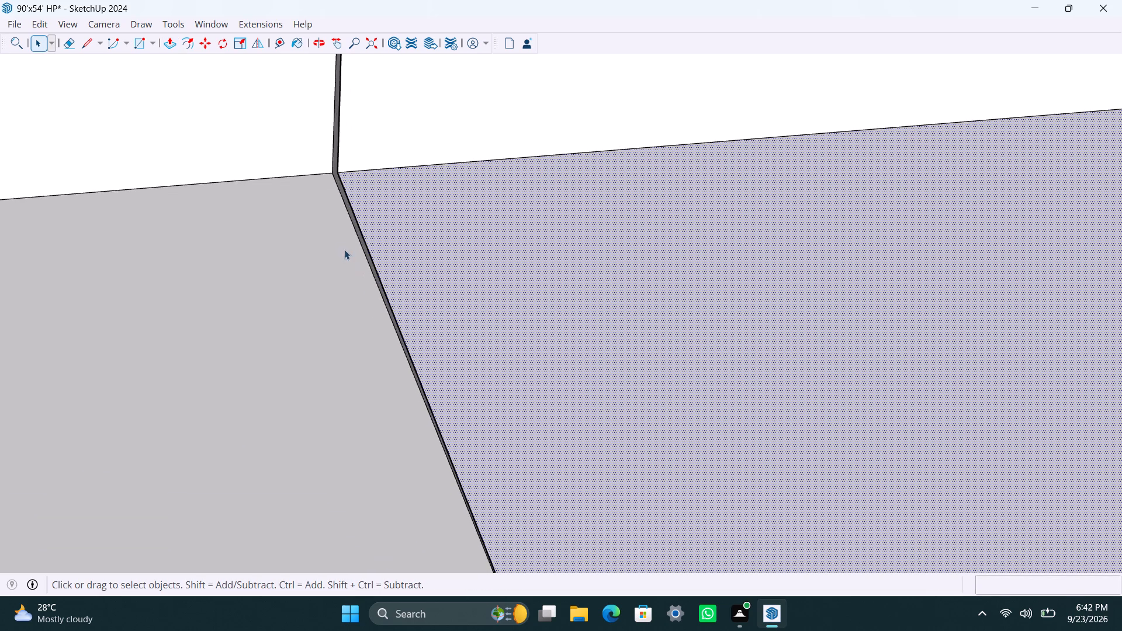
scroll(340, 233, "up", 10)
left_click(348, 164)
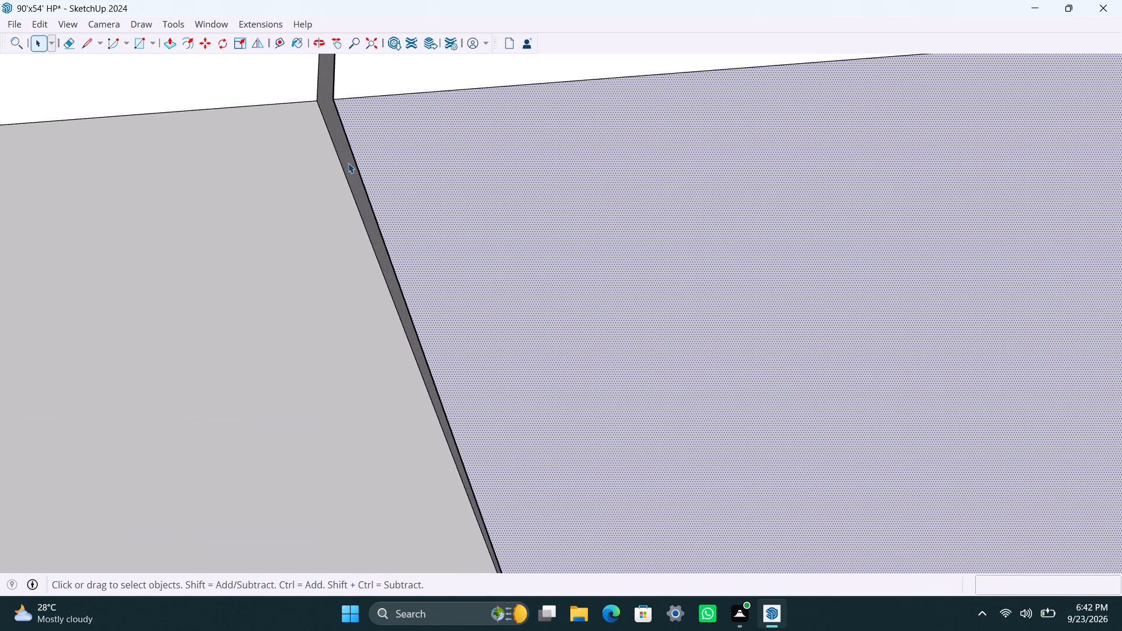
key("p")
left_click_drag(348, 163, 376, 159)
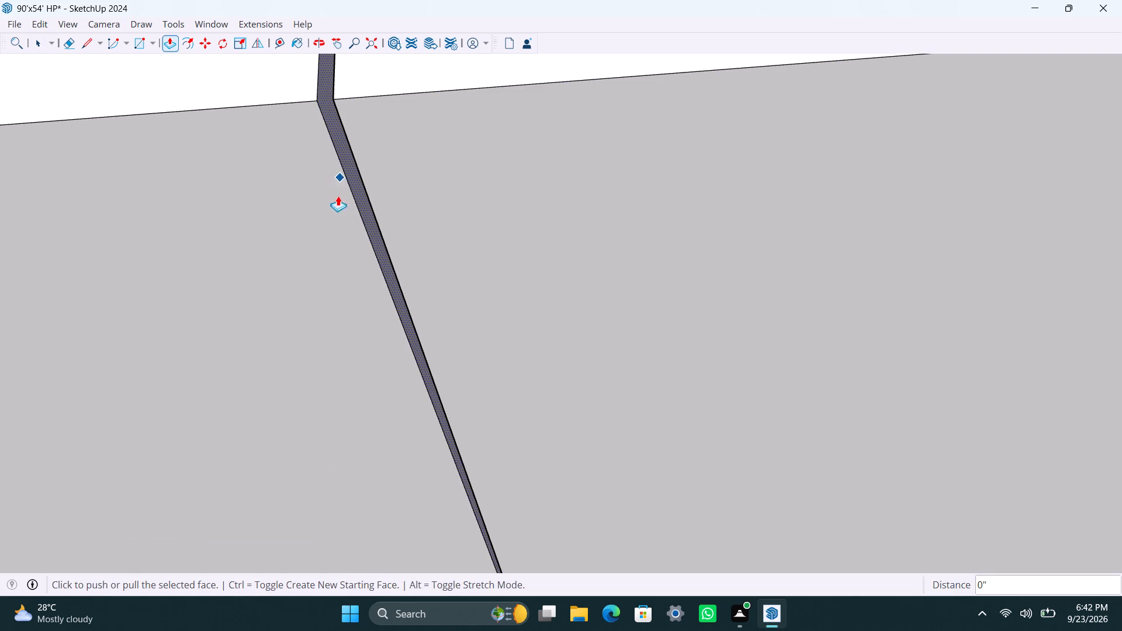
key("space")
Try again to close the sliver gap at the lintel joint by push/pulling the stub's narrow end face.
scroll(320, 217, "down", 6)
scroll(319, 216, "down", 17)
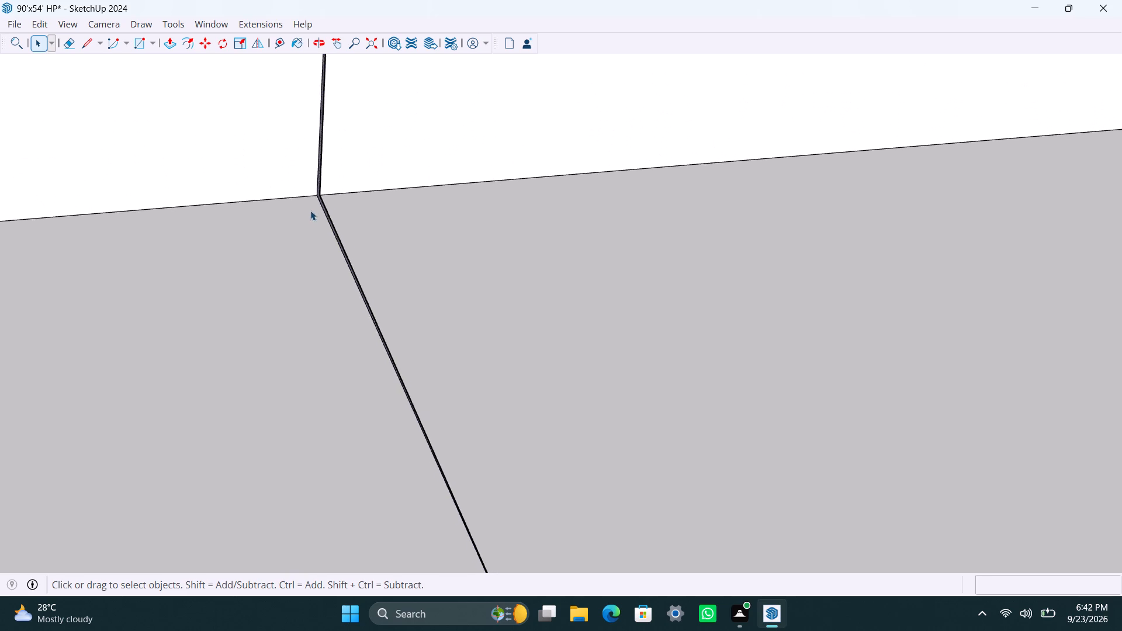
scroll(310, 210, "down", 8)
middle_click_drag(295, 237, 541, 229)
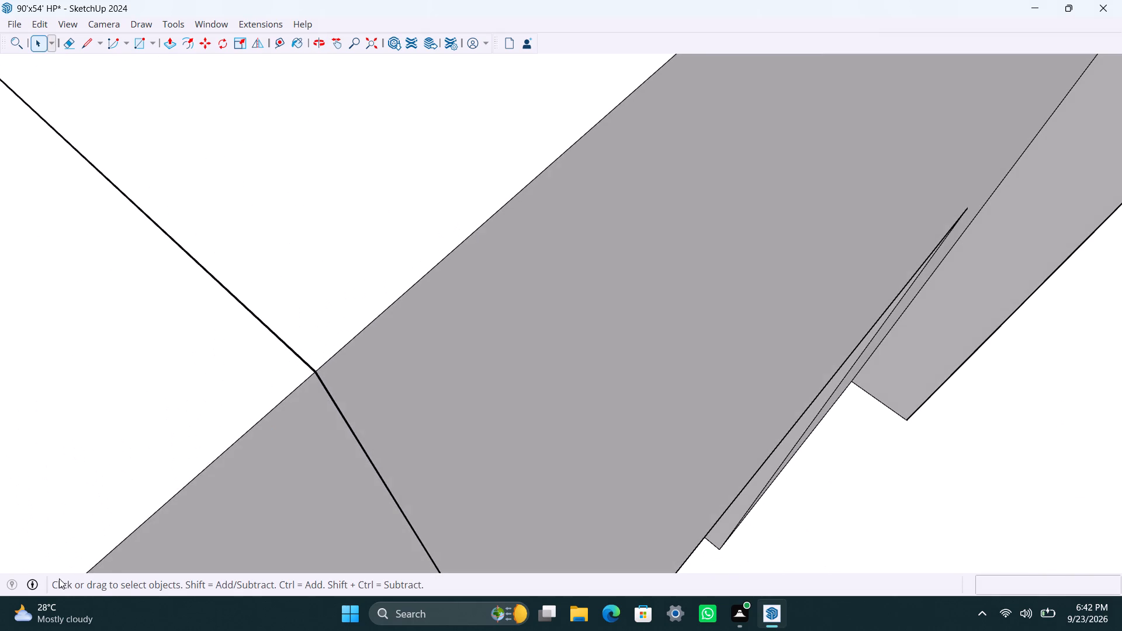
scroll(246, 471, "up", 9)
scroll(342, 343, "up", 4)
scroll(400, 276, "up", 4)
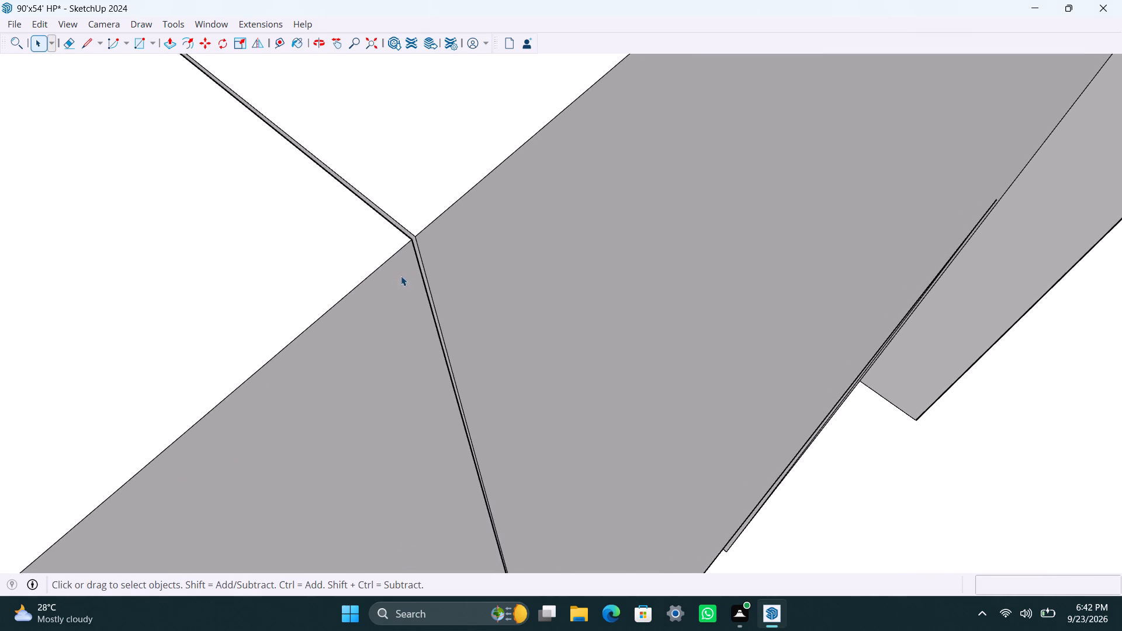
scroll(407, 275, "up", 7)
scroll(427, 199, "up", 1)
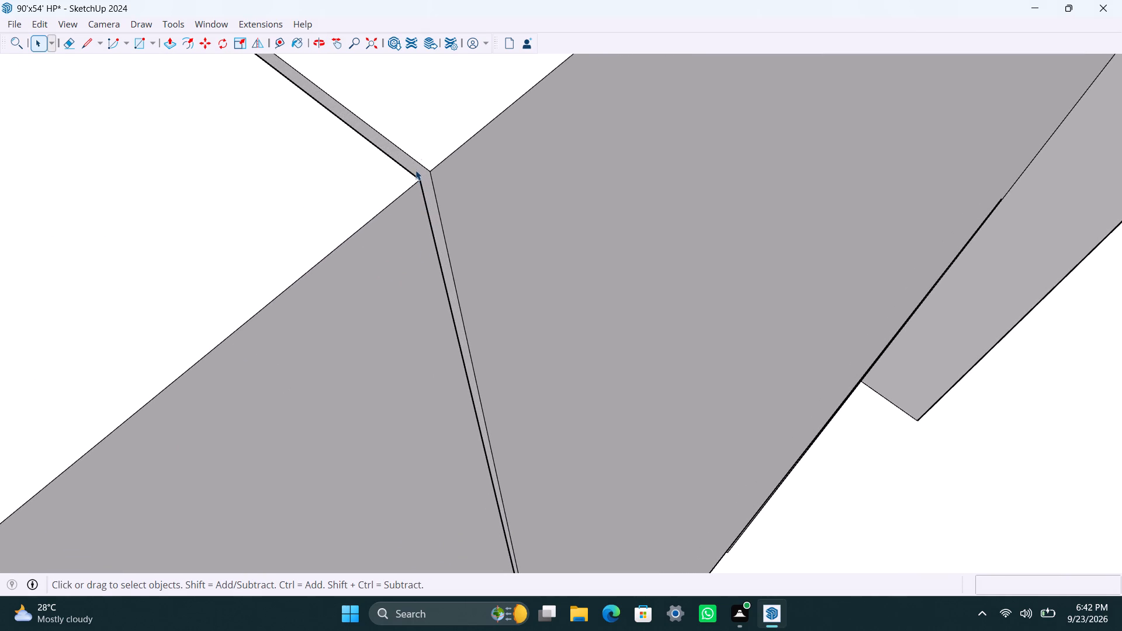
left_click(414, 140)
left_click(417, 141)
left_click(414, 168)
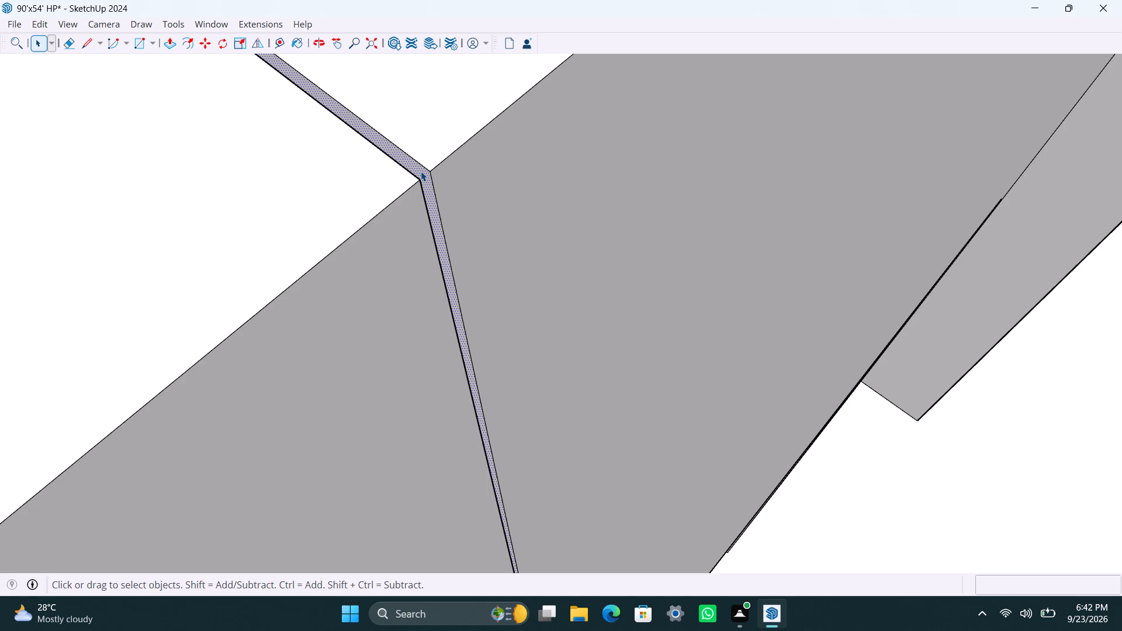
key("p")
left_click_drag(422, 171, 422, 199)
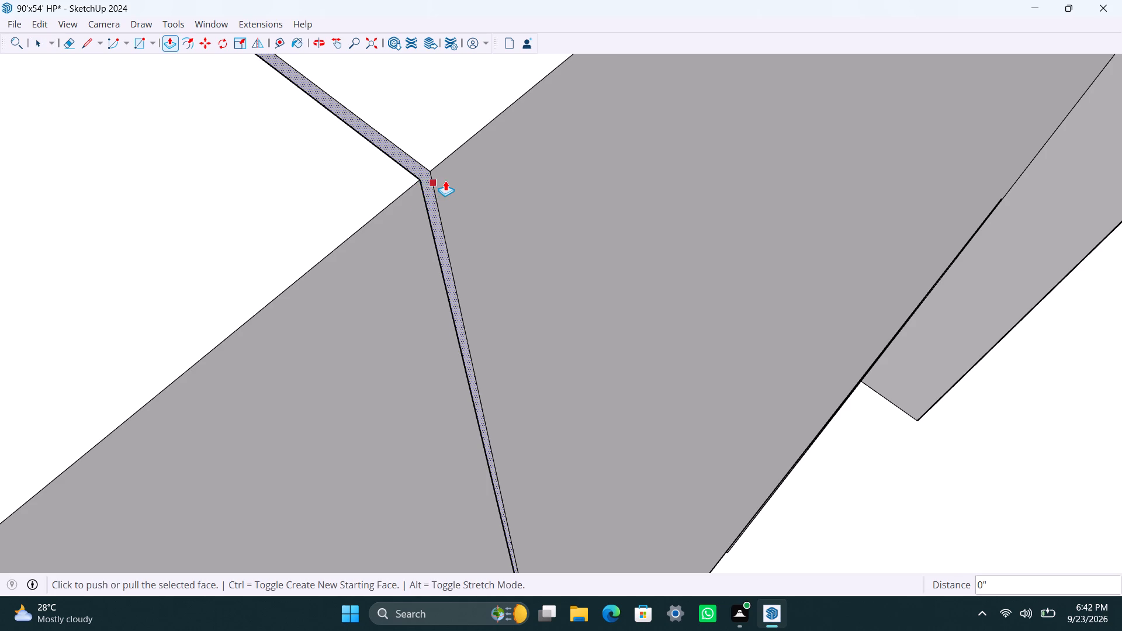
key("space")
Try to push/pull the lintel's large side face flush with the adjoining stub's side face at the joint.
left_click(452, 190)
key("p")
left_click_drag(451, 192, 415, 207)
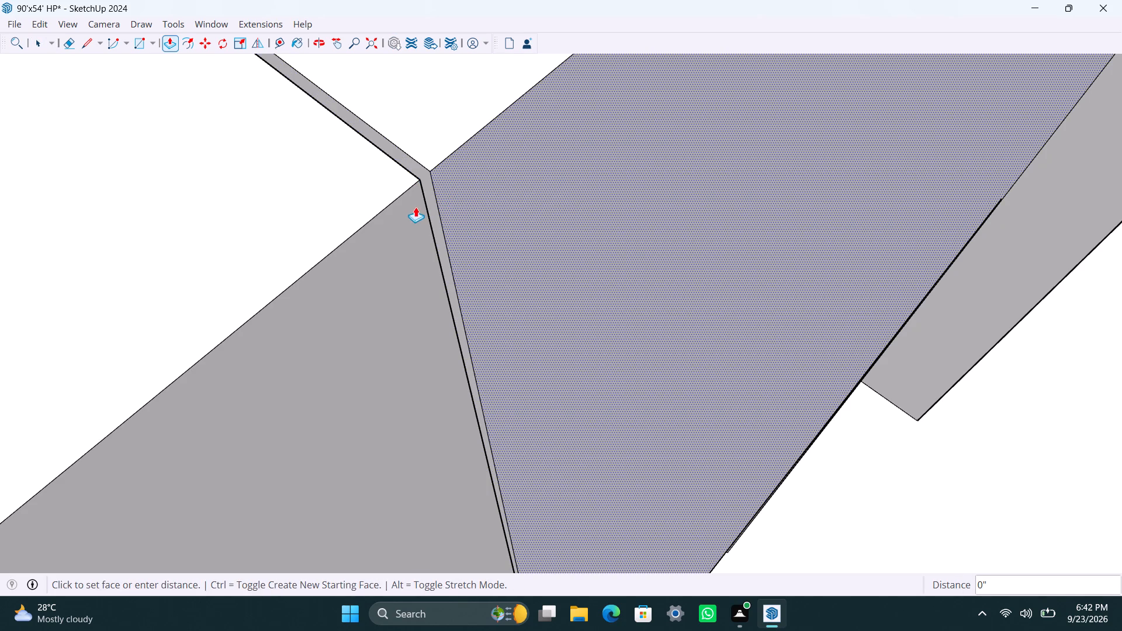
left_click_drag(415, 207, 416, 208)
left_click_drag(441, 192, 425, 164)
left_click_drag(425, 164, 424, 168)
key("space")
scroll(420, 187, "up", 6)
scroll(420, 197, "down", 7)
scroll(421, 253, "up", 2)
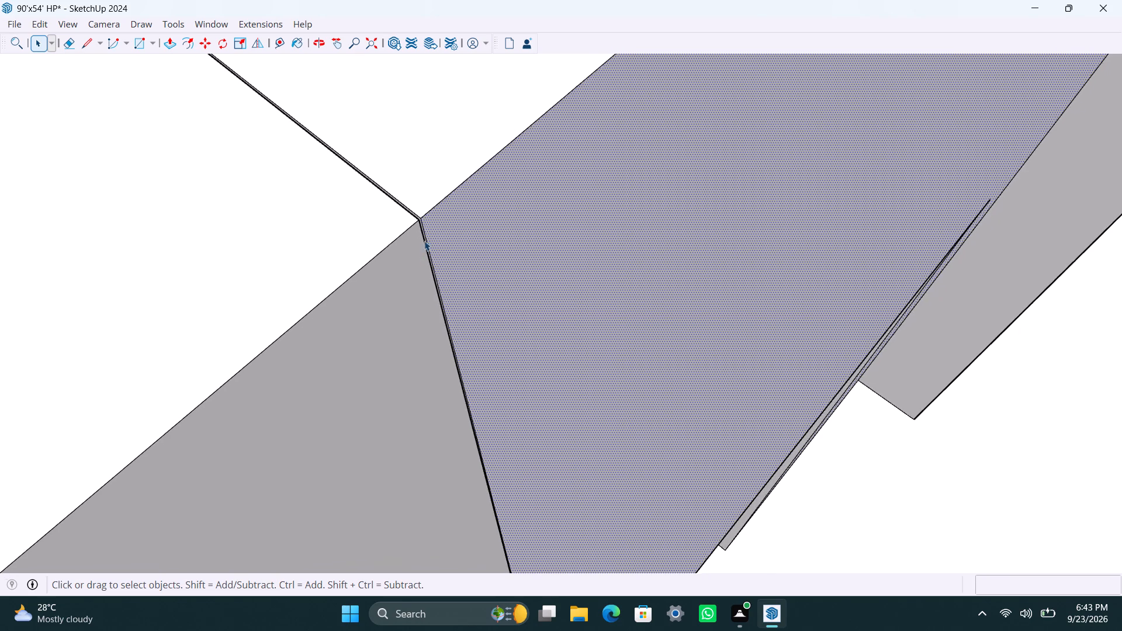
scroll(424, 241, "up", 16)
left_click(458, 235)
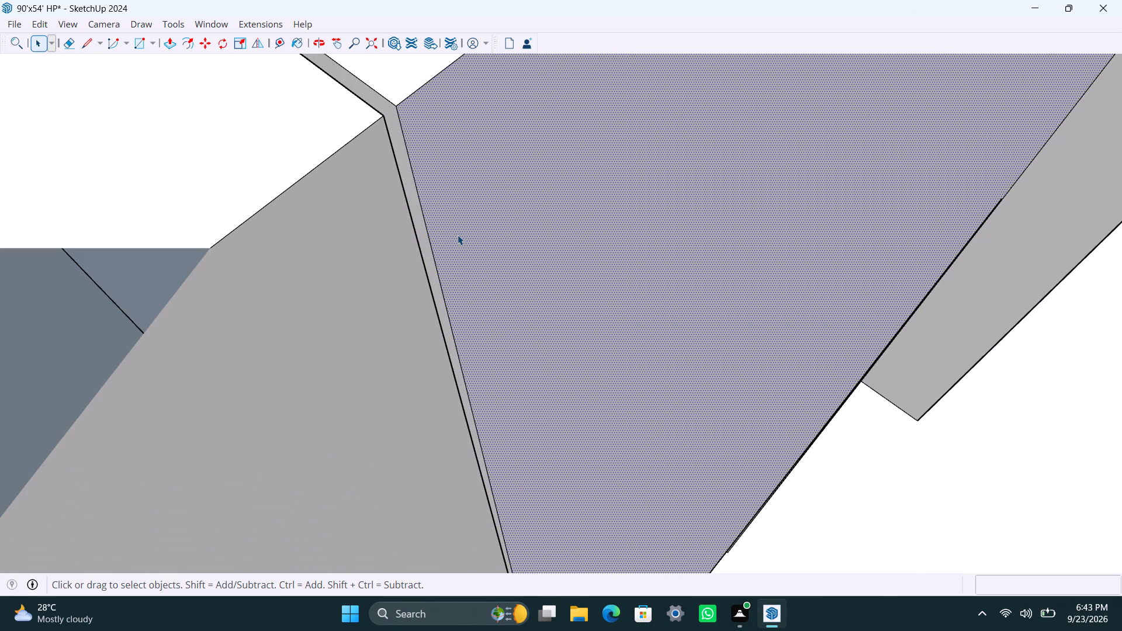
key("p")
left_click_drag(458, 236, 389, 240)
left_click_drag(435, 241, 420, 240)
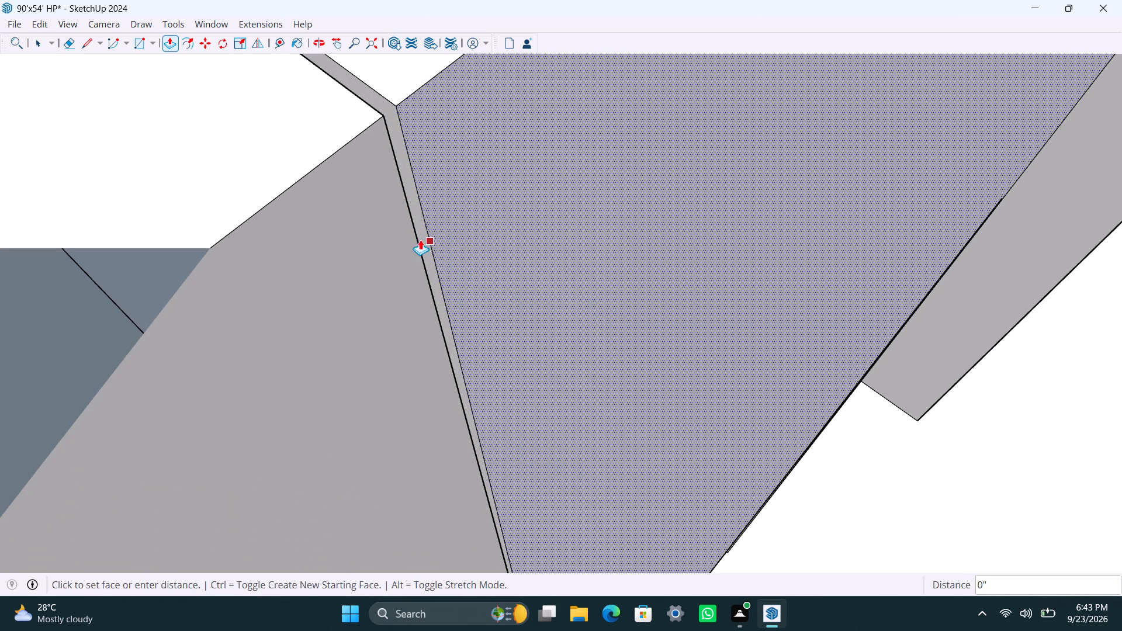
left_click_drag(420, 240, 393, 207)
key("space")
Save the house plan model.
scroll(399, 315, "down", 6)
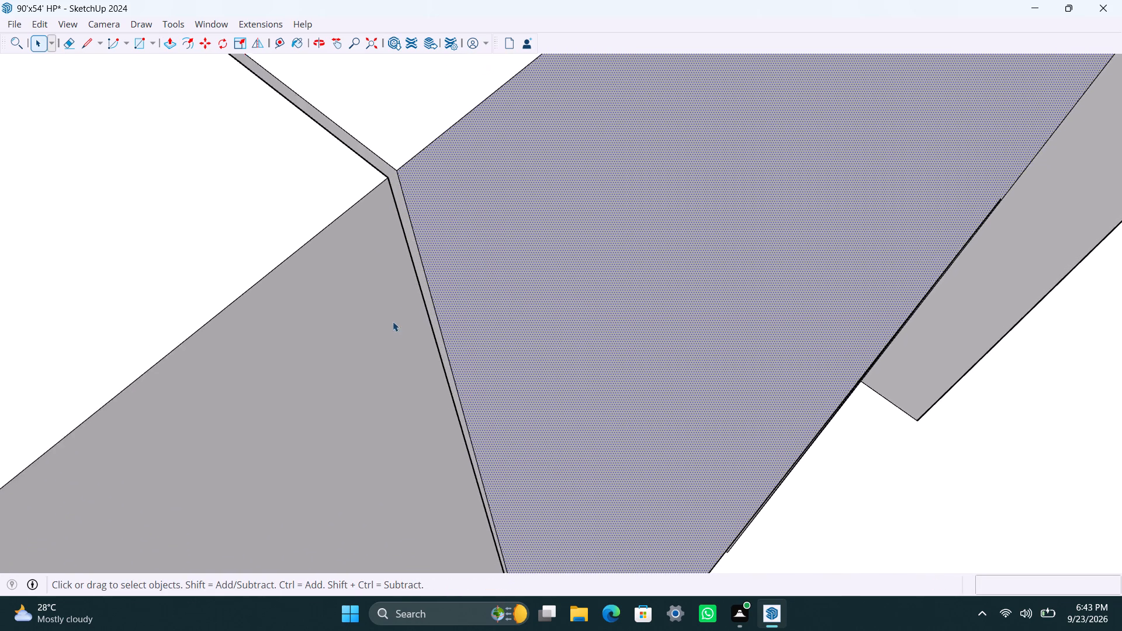
scroll(393, 321, "down", 20)
scroll(393, 321, "down", 4)
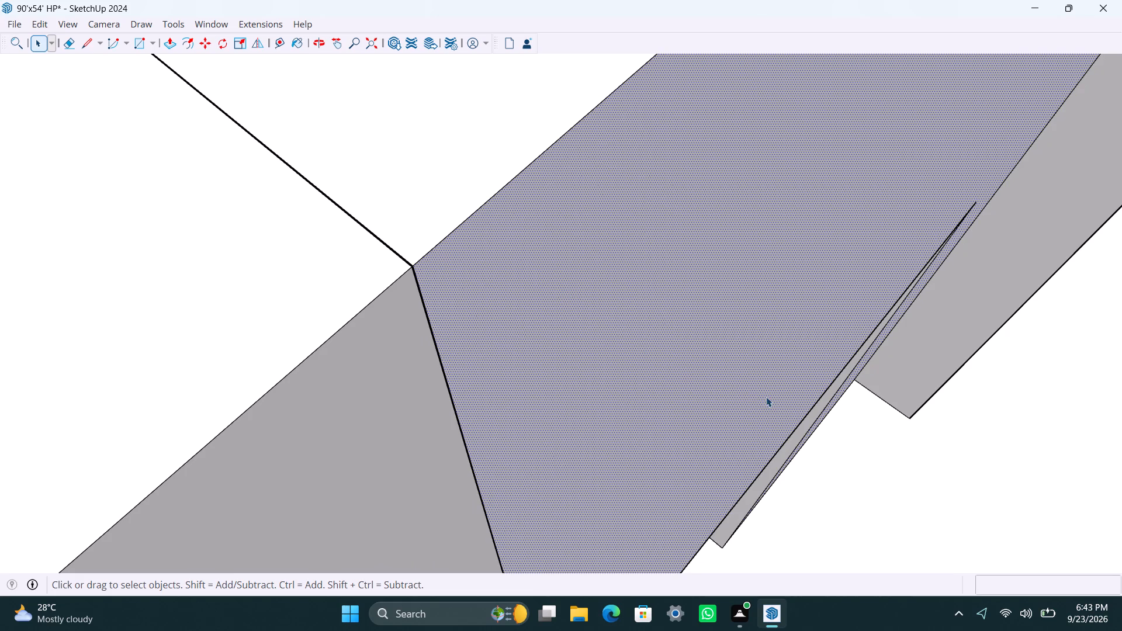
scroll(613, 355, "down", 20)
scroll(613, 355, "down", 16)
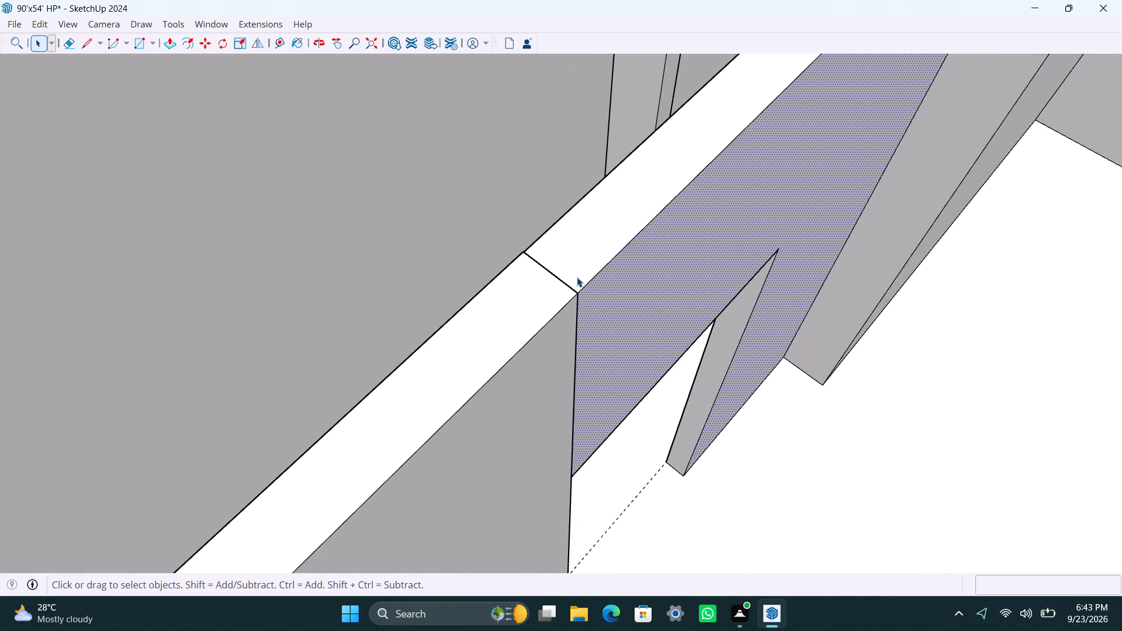
scroll(577, 277, "down", 18)
scroll(581, 287, "up", 3)
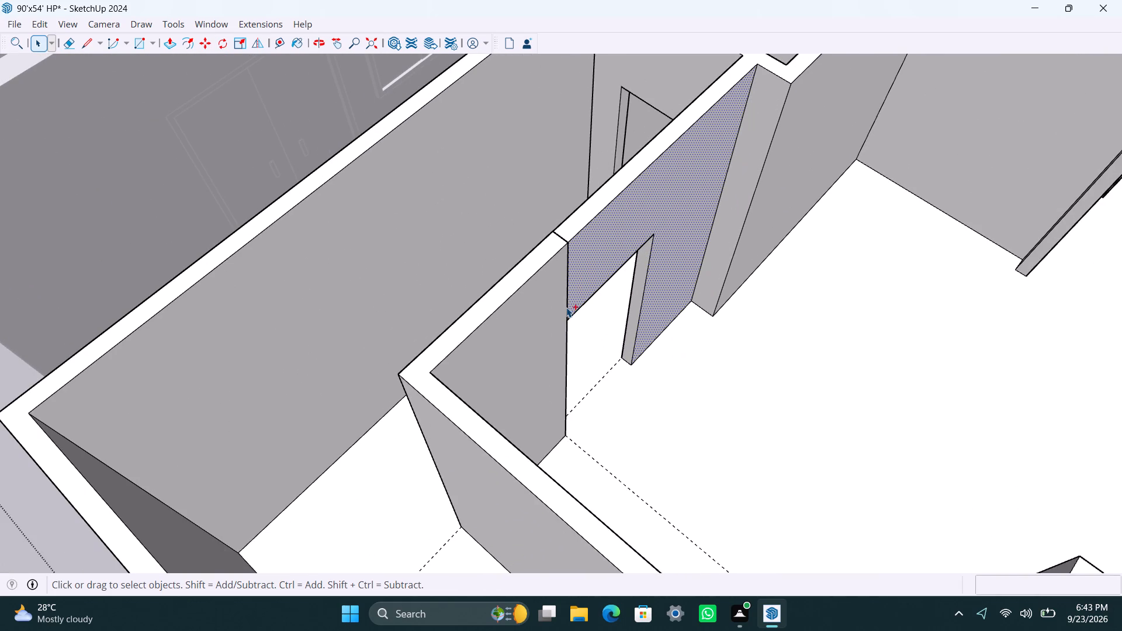
key("ctrl+s")
key("space")
Undo the joint adjustments and the door lintel, back to two separate full-height stubs on either side of the opening.
scroll(608, 351, "up", 4)
middle_click_drag(590, 355, 416, 340)
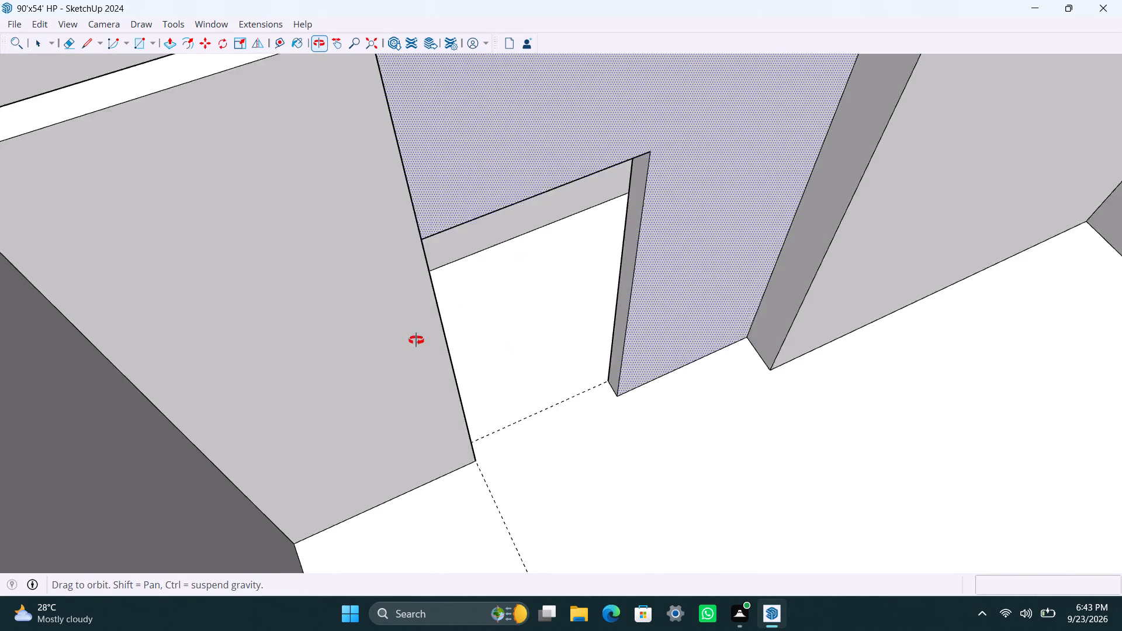
middle_click_drag(416, 340, 278, 339)
scroll(292, 331, "down", 10)
scroll(373, 314, "up", 1)
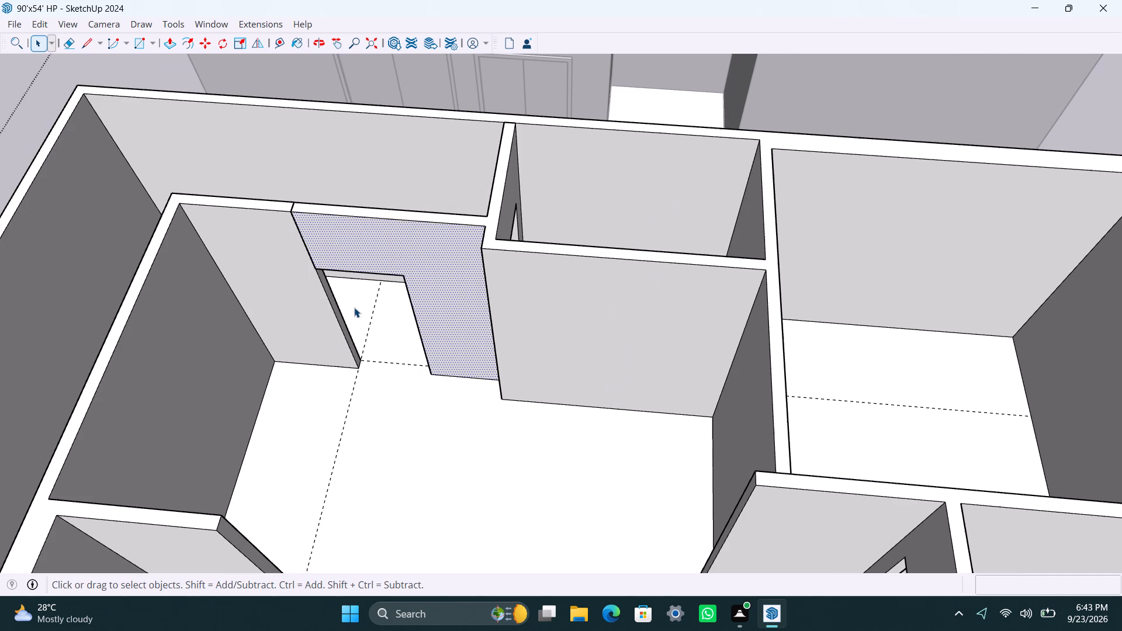
key("ctrl+z")
key("ctrl+z")
key("ctrl+z")
key("ctrl+z")
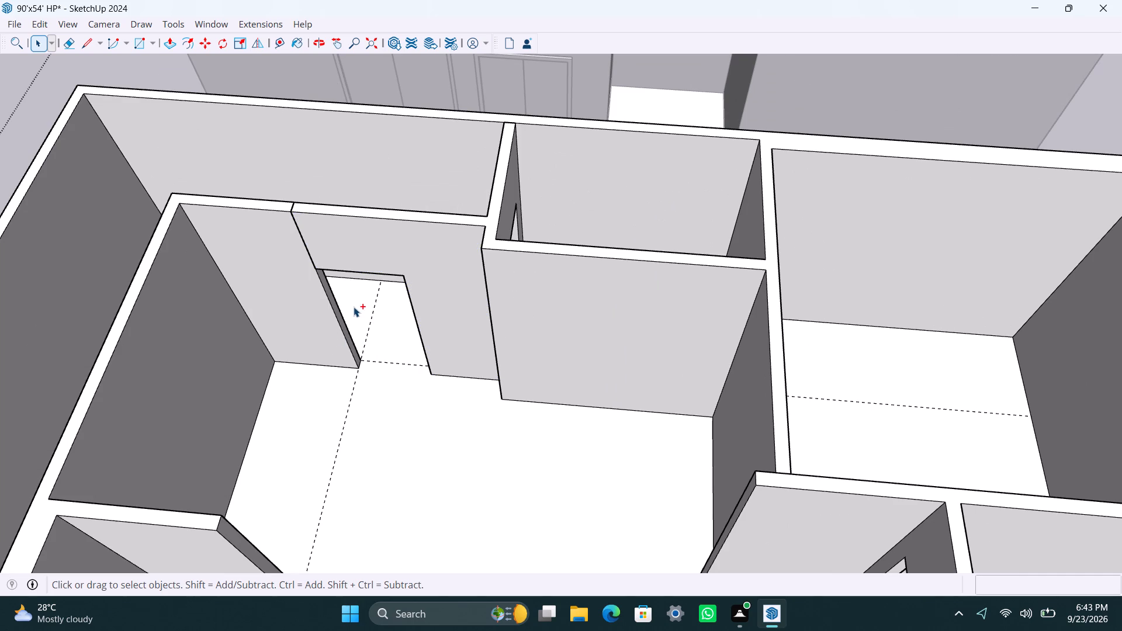
key("ctrl+z")
key("ctrl+z")
key("ctrl+z")
key("ctrl+z")
key("ctrl+z")
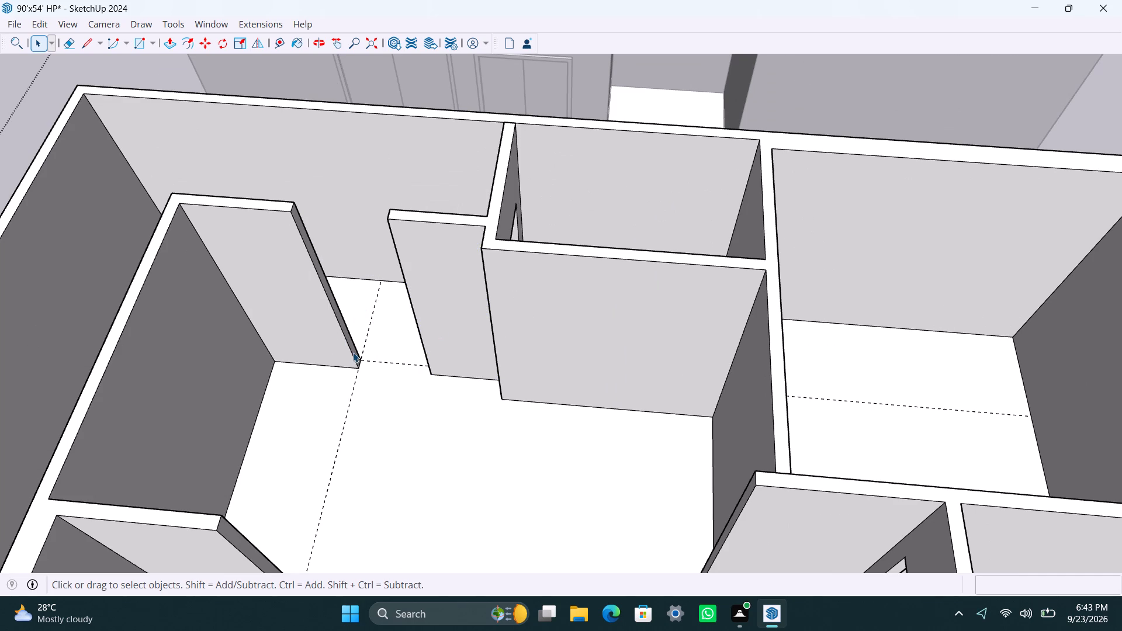
Push/pull the side face of the stub beside the small room's corner back by its full 4 1/2" thickness to remove the stub.
middle_click_drag(374, 391, 551, 449)
scroll(539, 424, "up", 3)
left_click(537, 381)
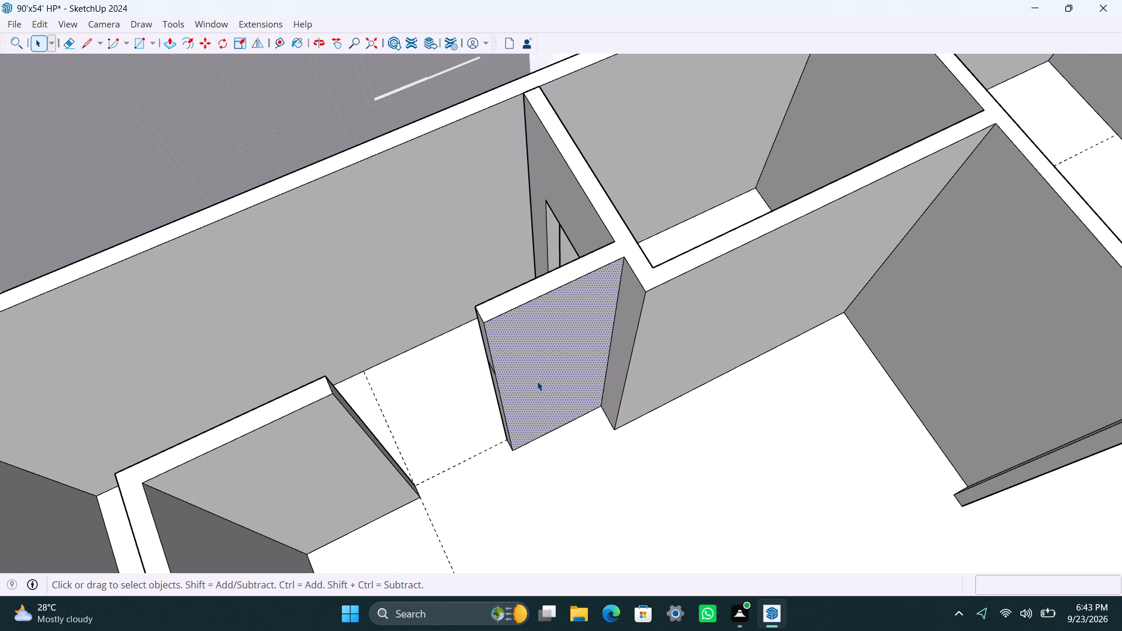
key("p")
left_click_drag(520, 383, 502, 326)
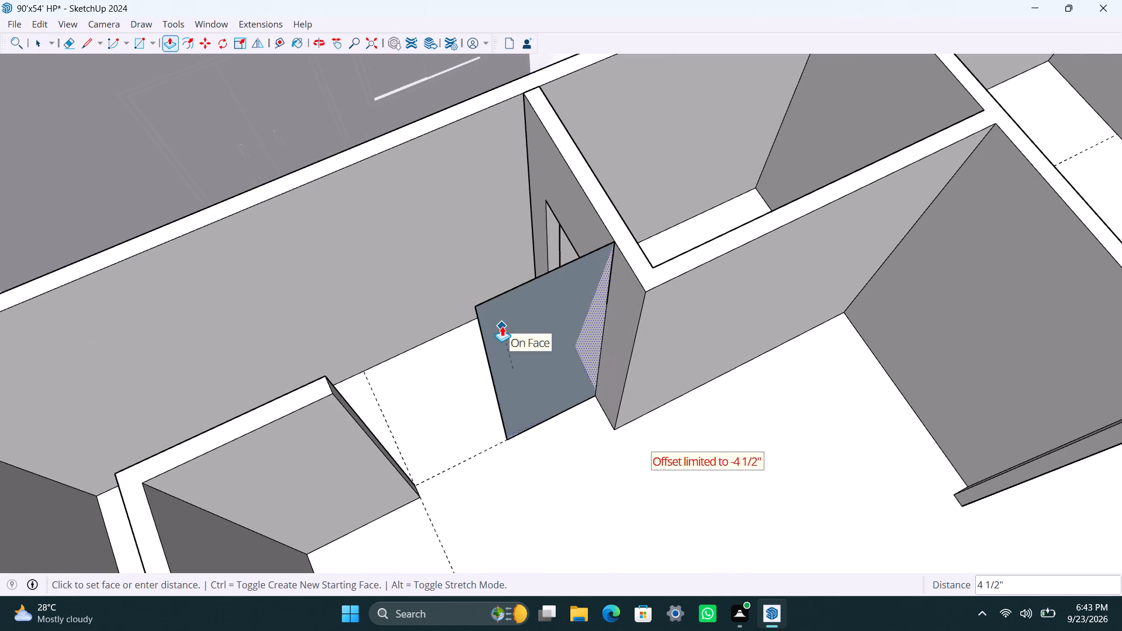
left_click_drag(502, 326, 501, 326)
key("space")
scroll(555, 387, "up", 3)
key("space")
scroll(554, 373, "down", 2)
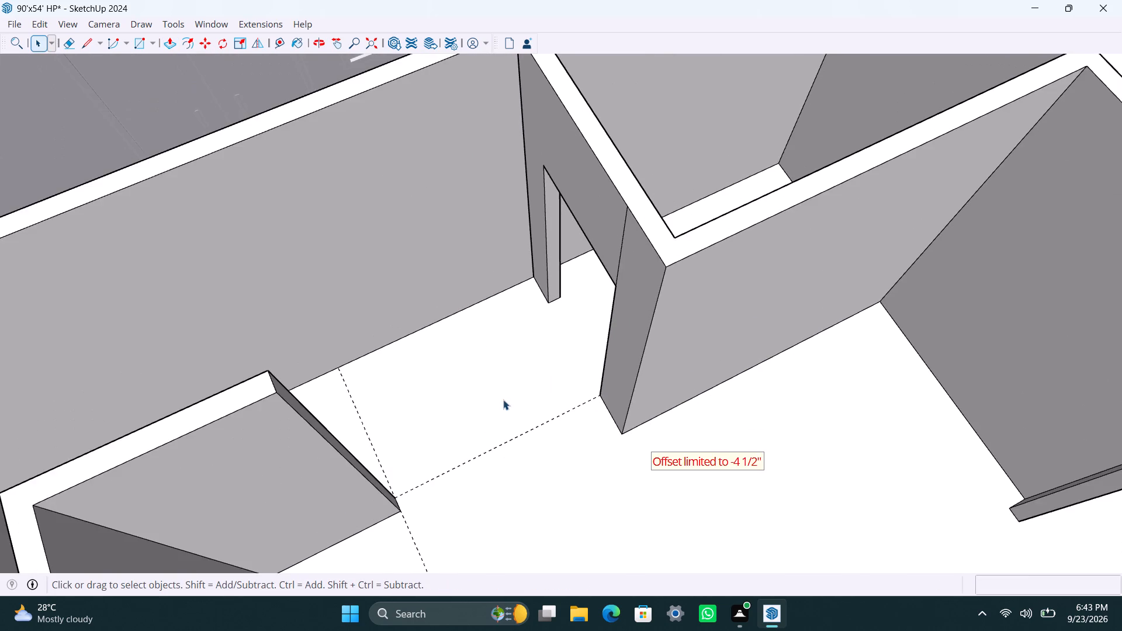
Weld the two vertical edge segments beside the existing door opening and copy the welded edge 4.5" across the wall face.
middle_click_drag(514, 400, 680, 335)
scroll(660, 185, "up", 1)
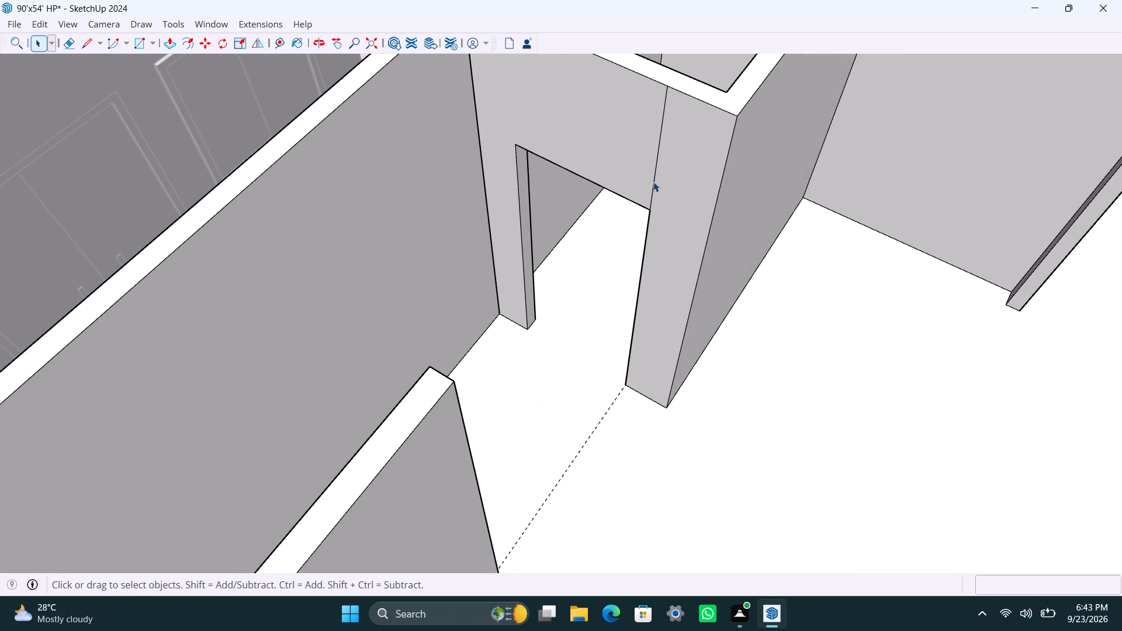
left_click(653, 182)
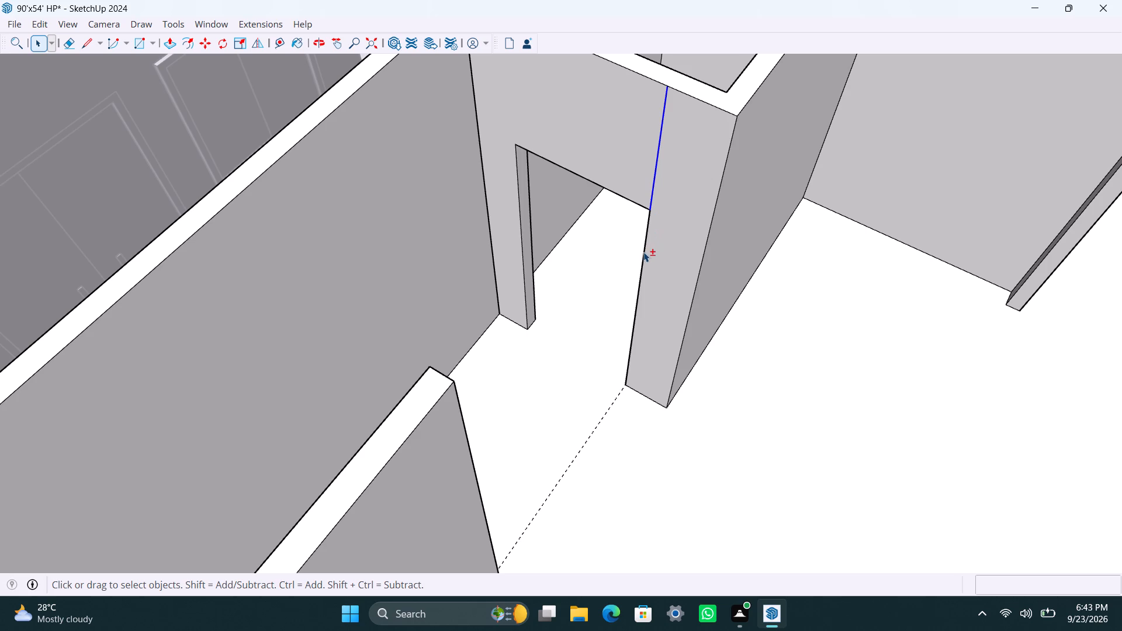
left_click(643, 252, "shift")
right_click(643, 254)
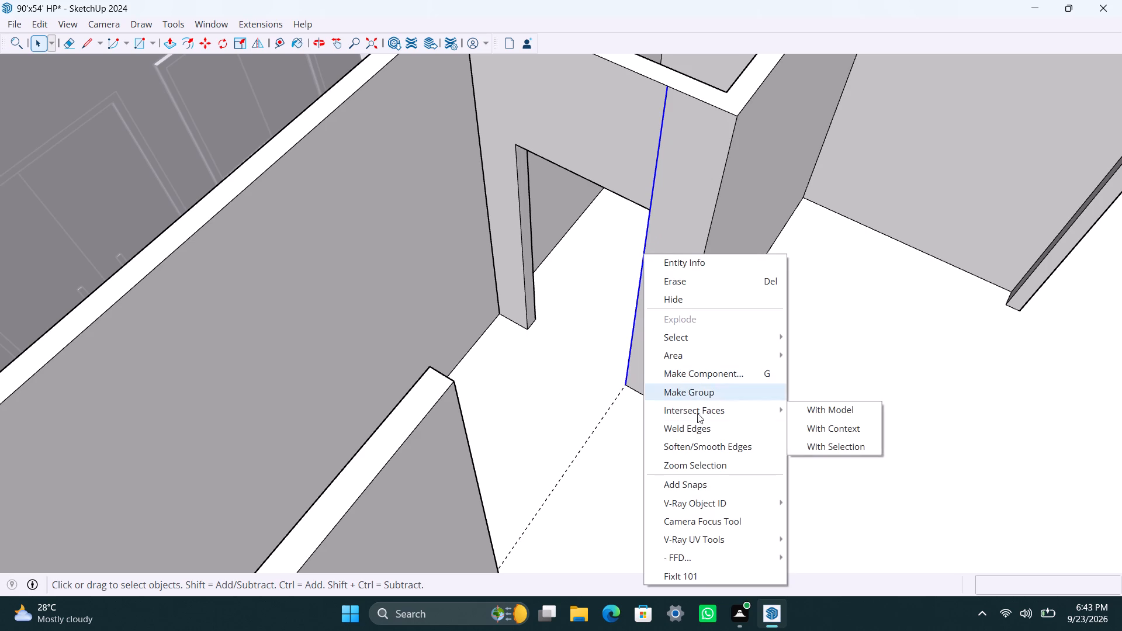
left_click(700, 430)
key("m")
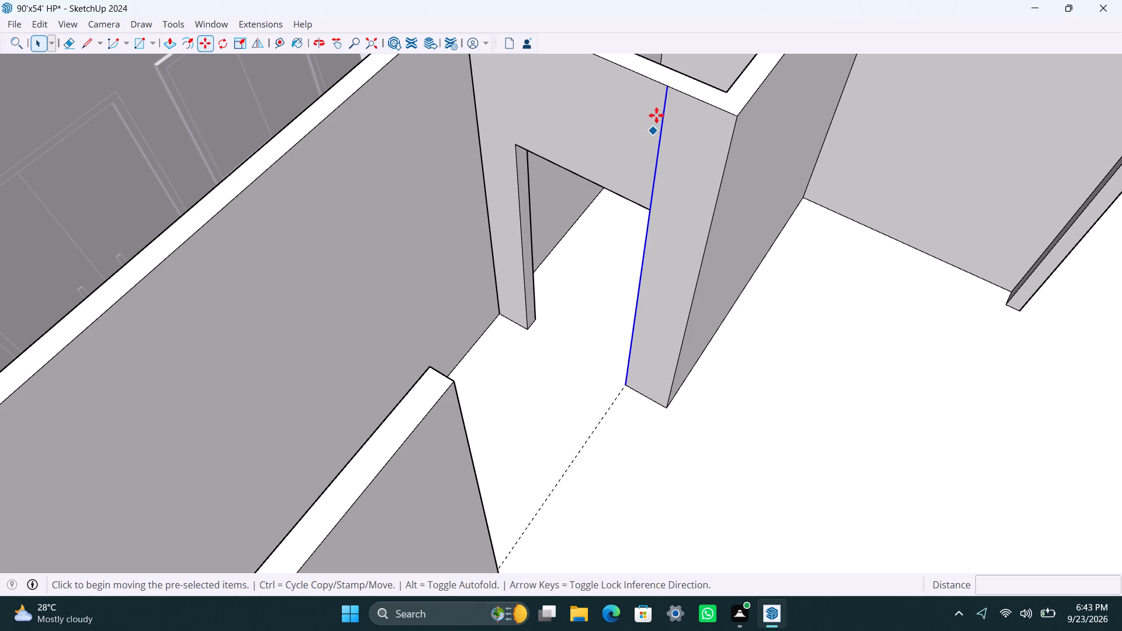
left_click(667, 91)
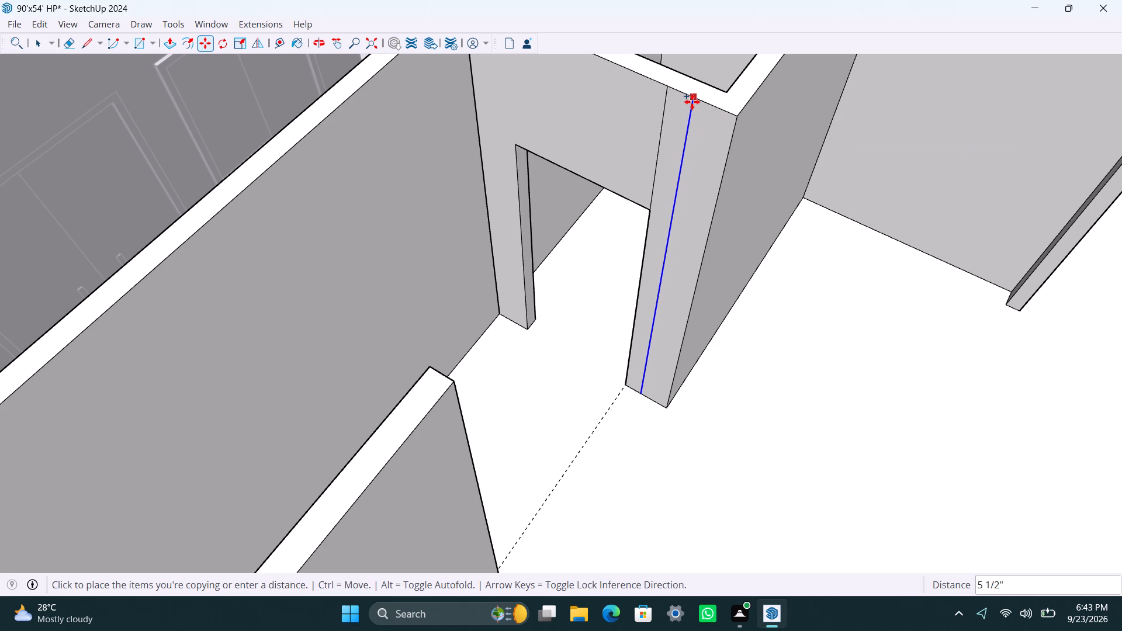
type("4.5\"")
key("Return")
key("space")
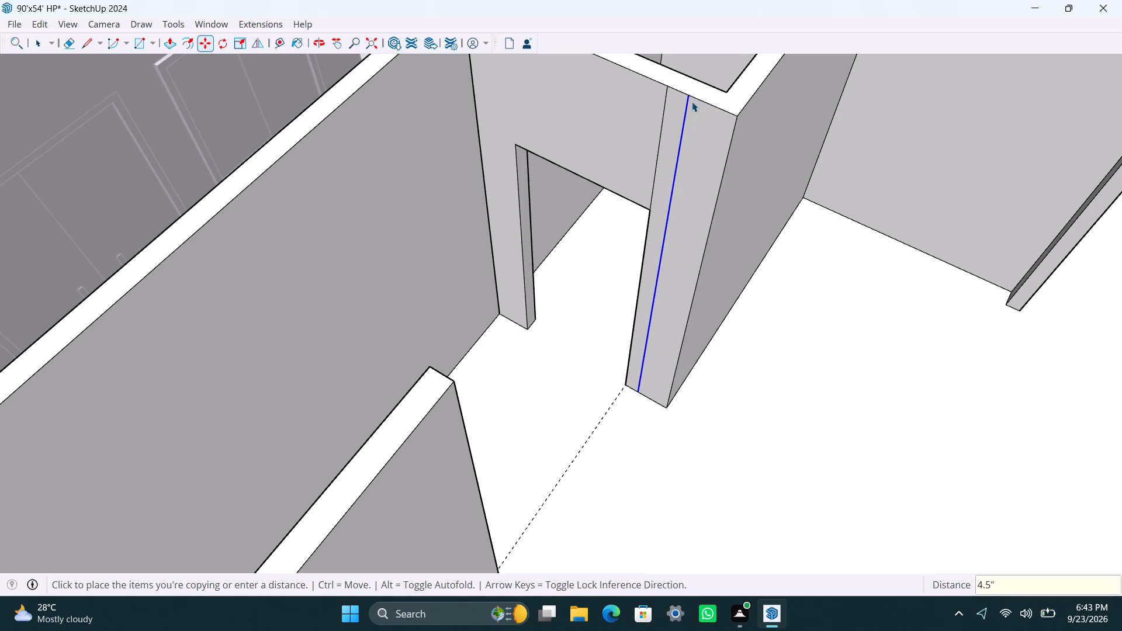
Push/pull the 4.5" strip out 3' toward the opposite stub to rebuild the wall stub.
left_click(671, 147)
key("p")
left_click_drag(671, 147, 650, 189)
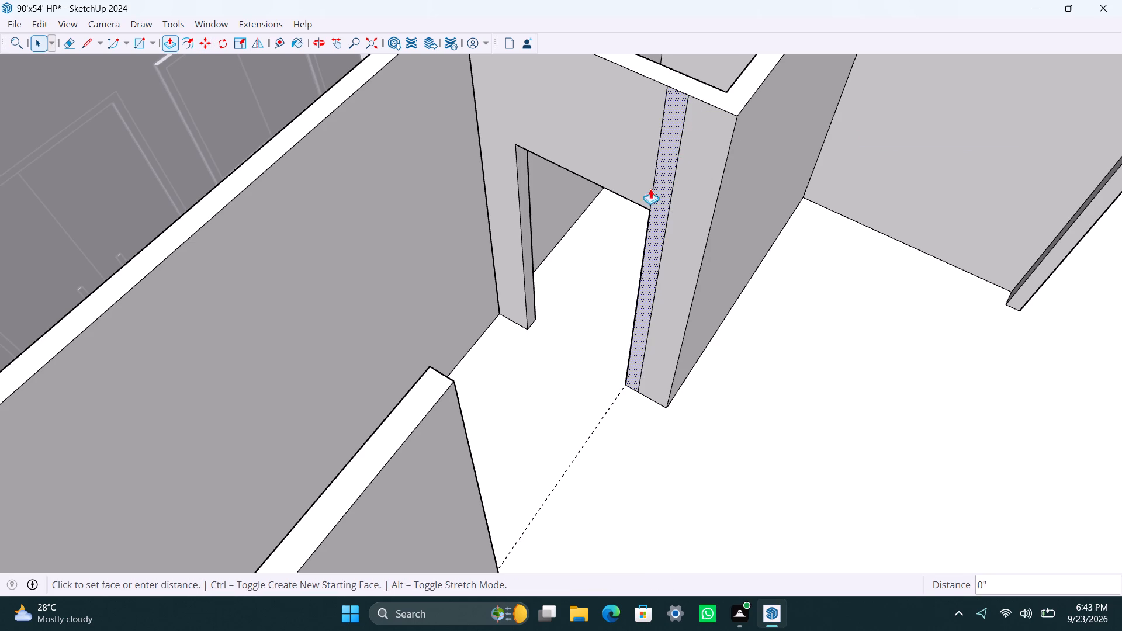
left_click_drag(650, 189, 598, 349)
type("3'")
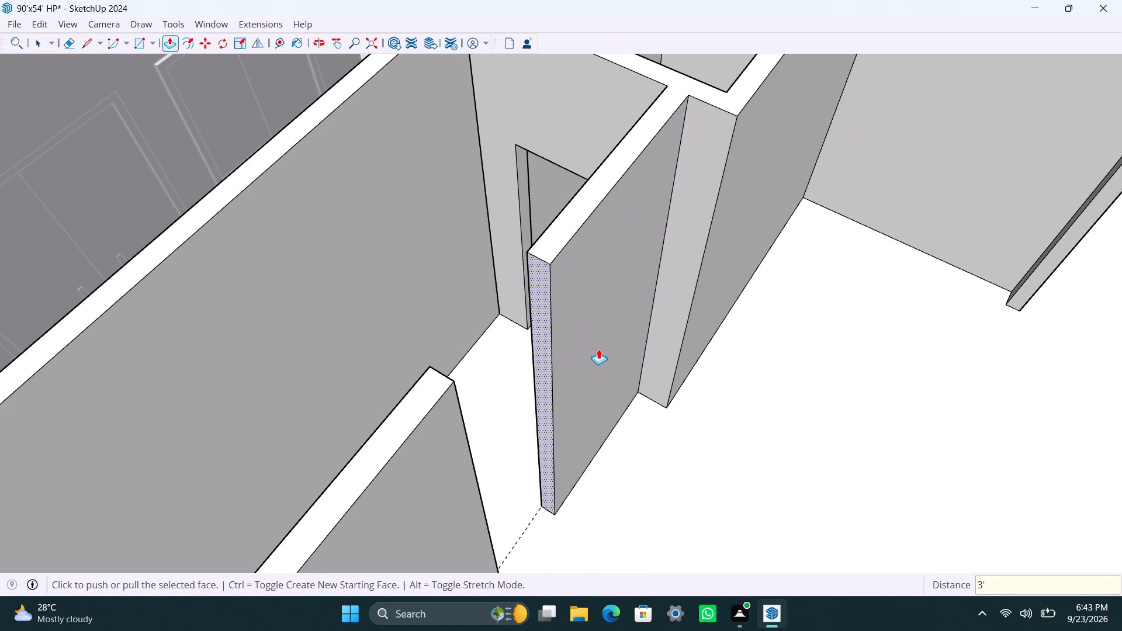
key("Return")
key("space")
Copy the top edge of the rebuilt stub's end face 3' down to mark the lintel depth.
left_click(573, 215)
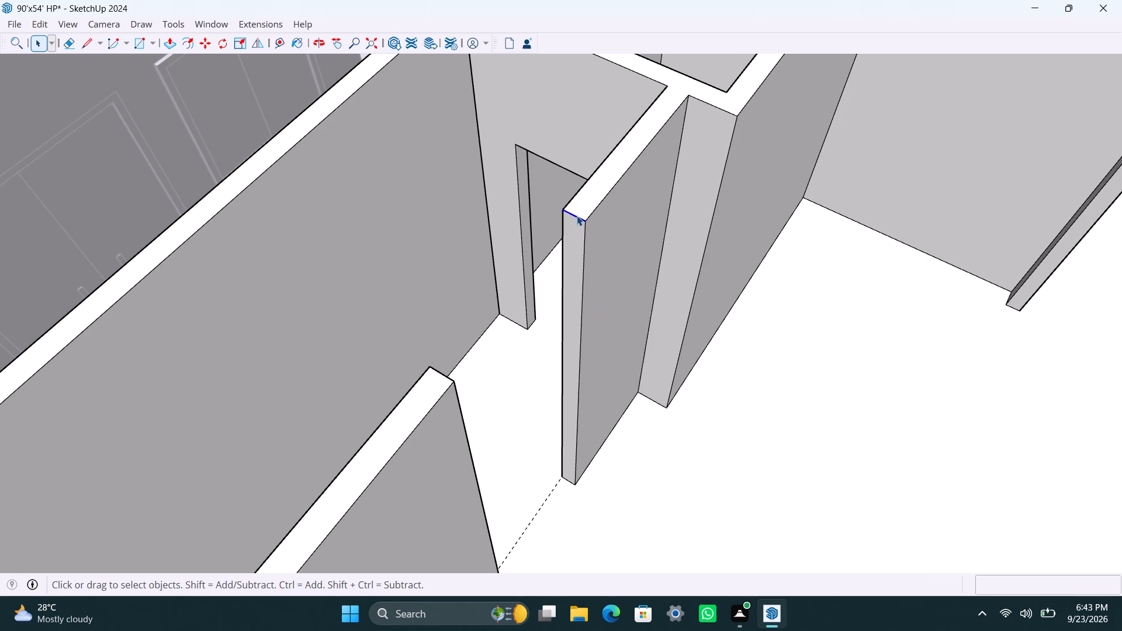
key("m")
left_click_drag(593, 216, 593, 226)
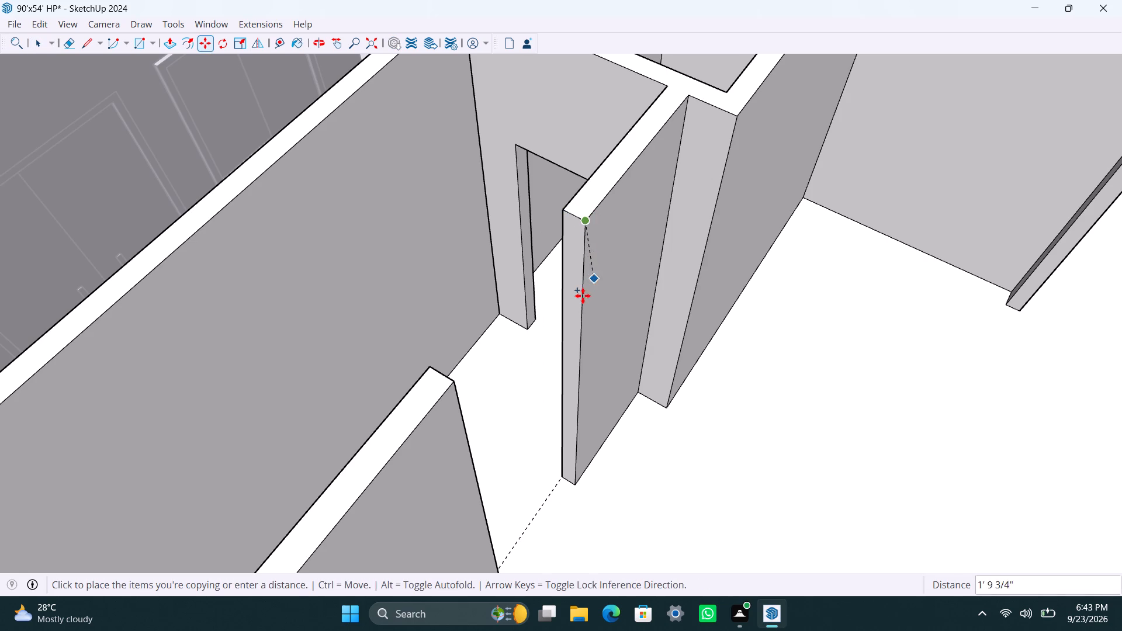
type("3'")
key("Return")
key("space")
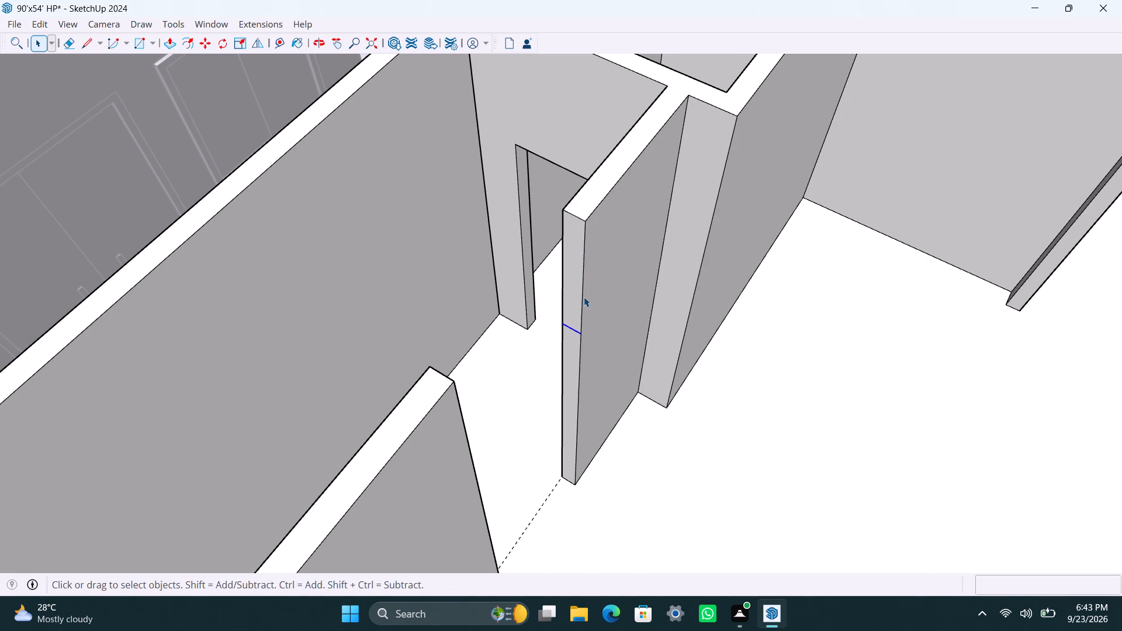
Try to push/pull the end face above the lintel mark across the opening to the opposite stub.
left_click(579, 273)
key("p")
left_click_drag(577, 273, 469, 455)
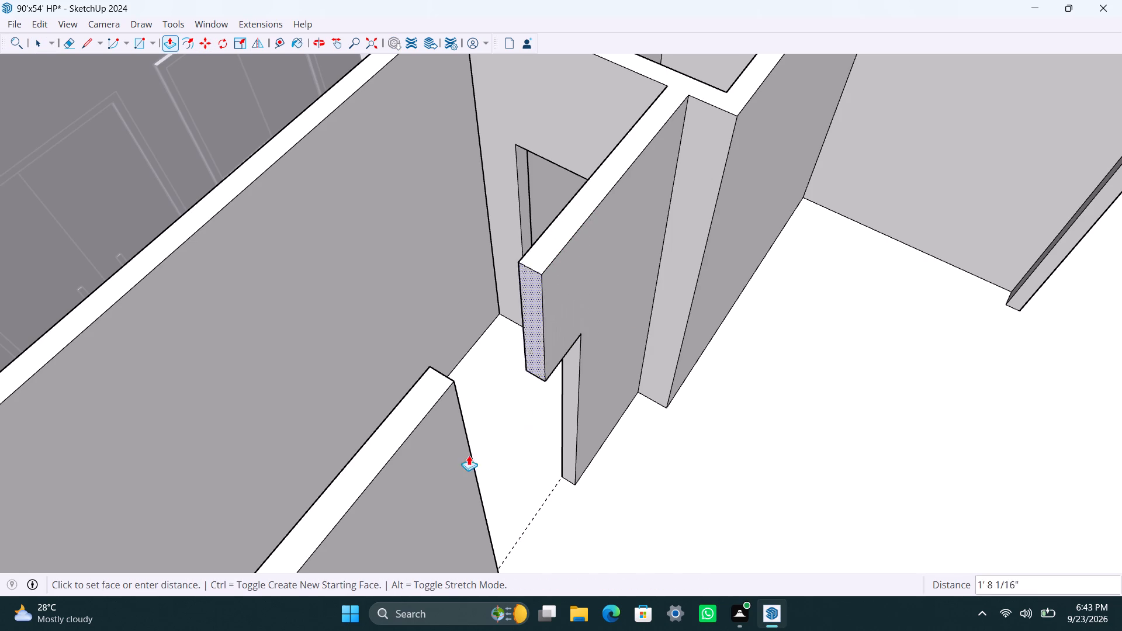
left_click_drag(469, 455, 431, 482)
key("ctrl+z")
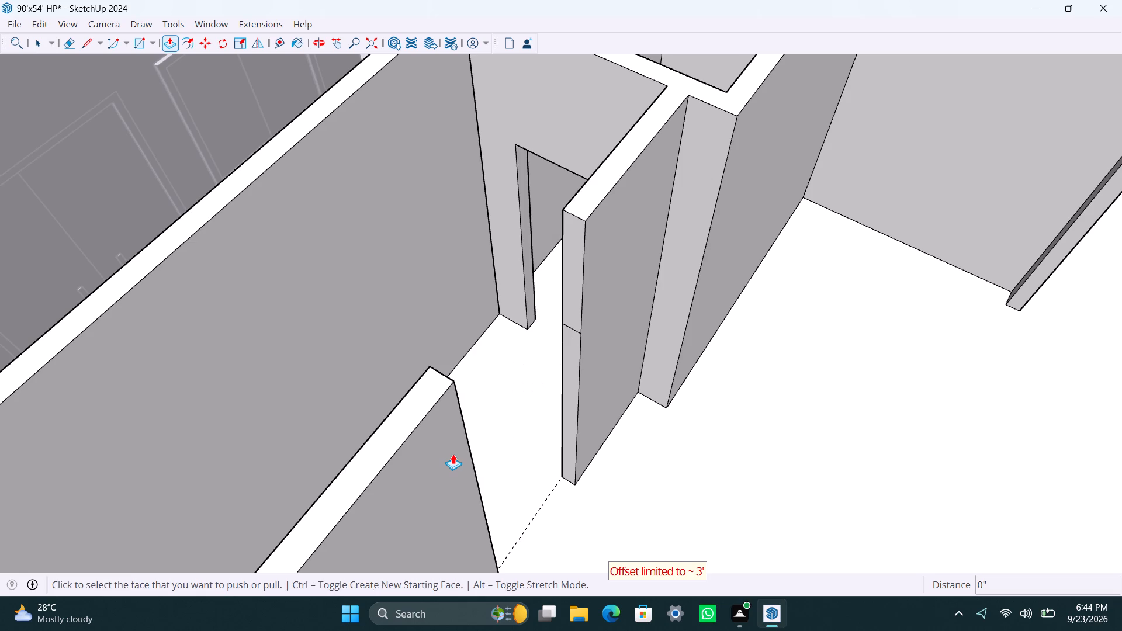
Undo the lintel mark and the 3' rebuilt stub, back to the marked strip on the wall face.
key("ctrl+z")
key("ctrl+z")
key("space")
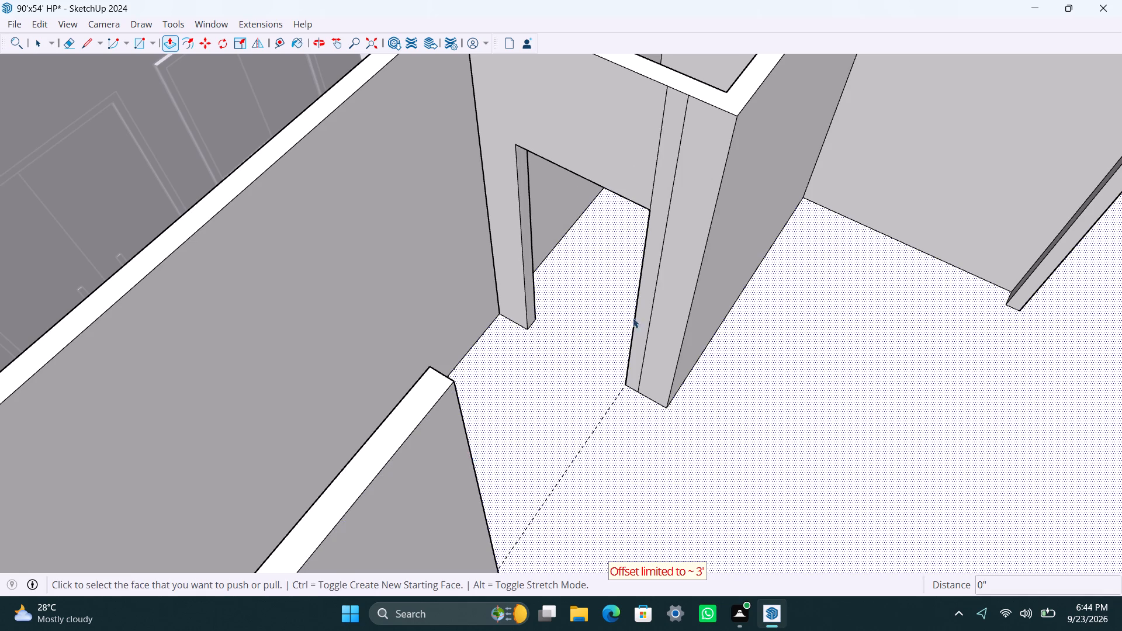
Place a guide 3' out from the small room's corner wall face across the opening toward the opposite stub.
scroll(629, 320, "down", 5)
middle_click_drag(634, 325, 278, 413)
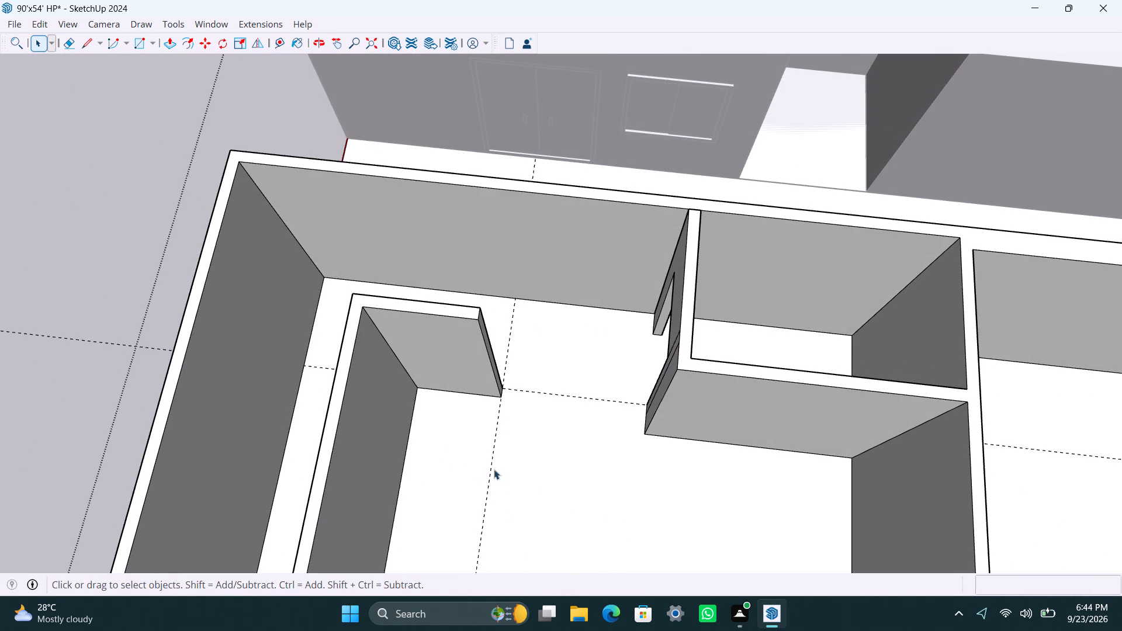
scroll(498, 382, "up", 2)
scroll(559, 405, "up", 4)
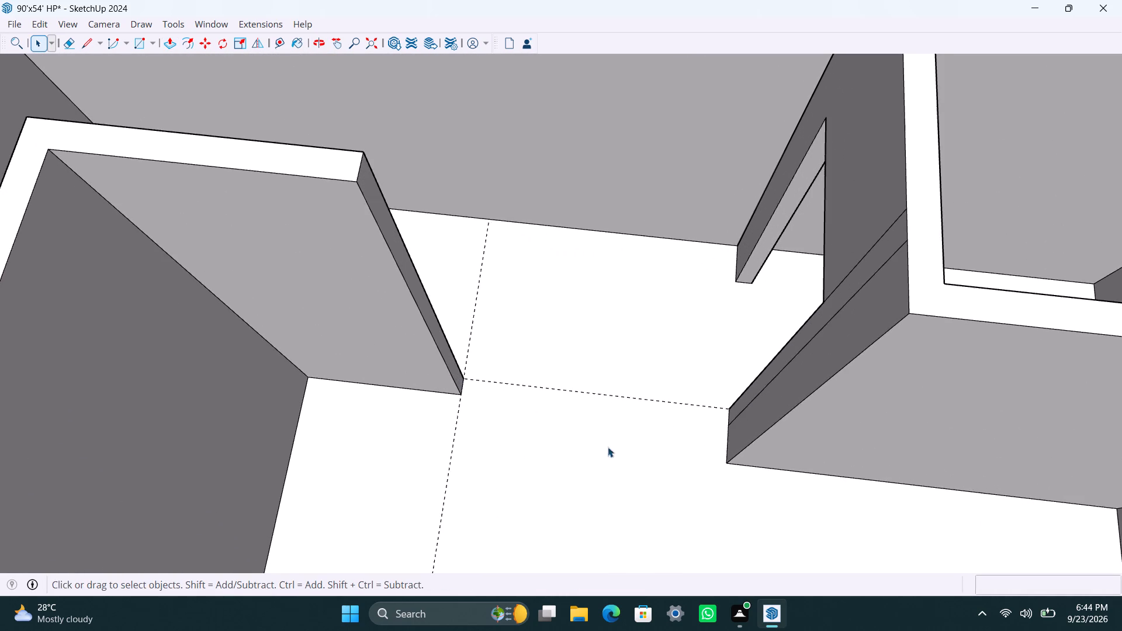
middle_click_drag(615, 447, 636, 448)
key("t")
left_click_drag(732, 410, 726, 411)
key("space")
key("t")
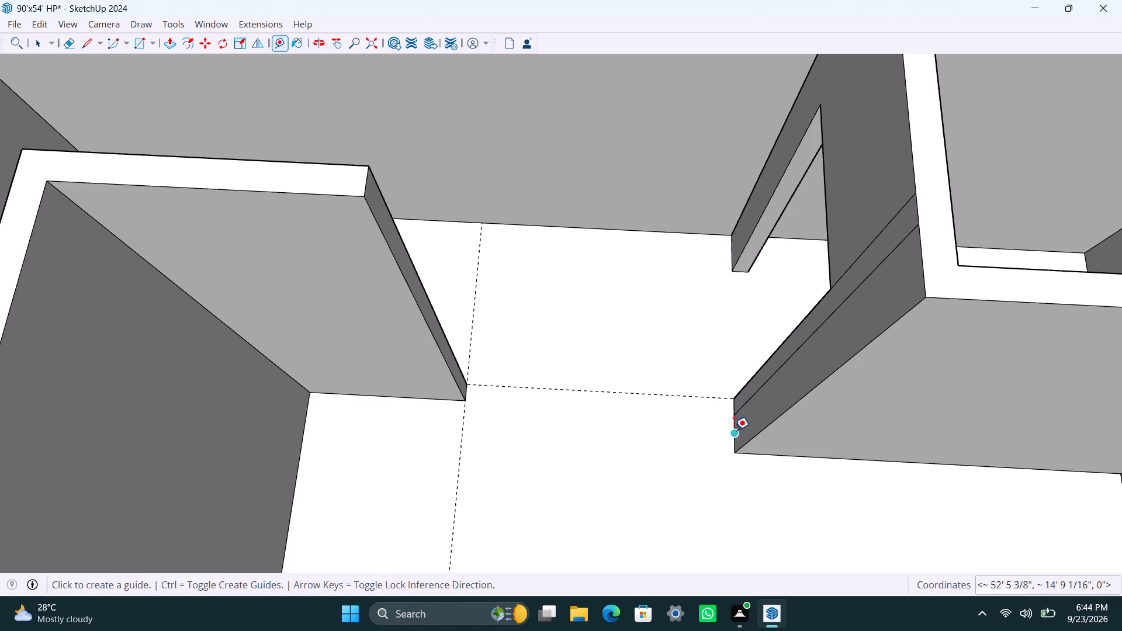
left_click(734, 430)
key("3")
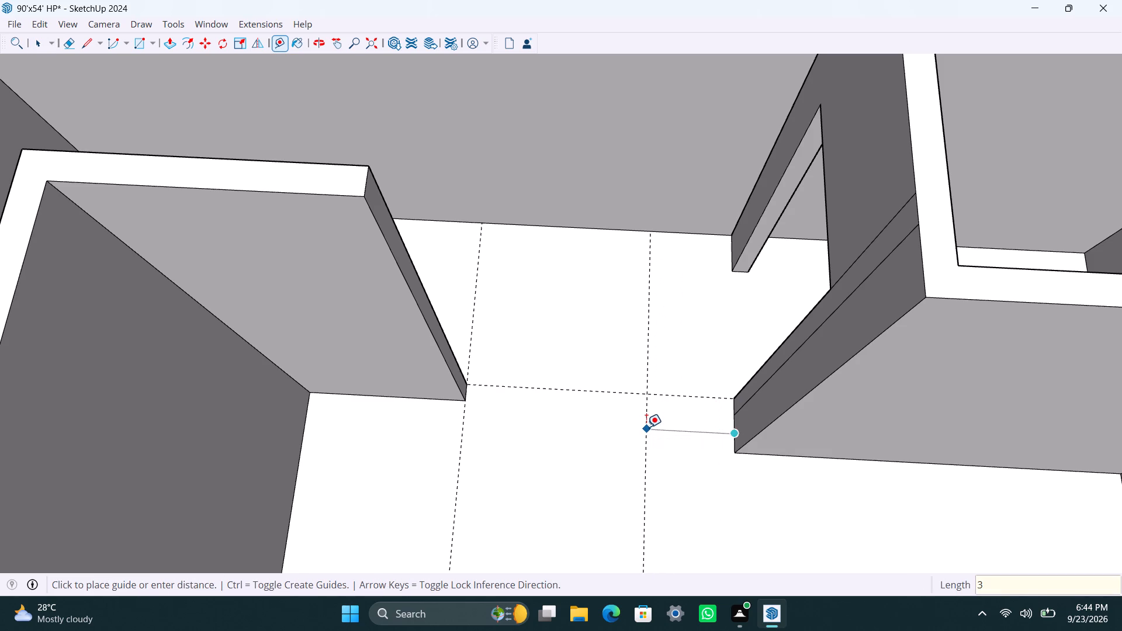
key("apostrophe")
key("Return")
key("space")
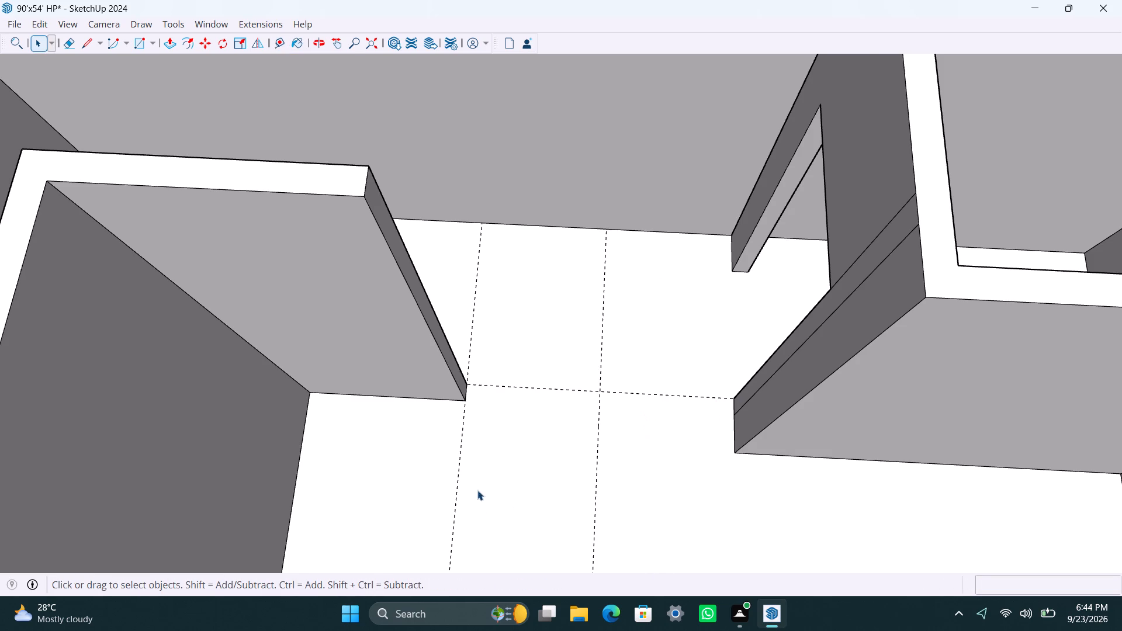
Push/pull the opposite stub's end face about 3' out to the new guide.
scroll(460, 391, "up", 4)
left_click(460, 380)
key("p")
left_click_drag(460, 380, 470, 380)
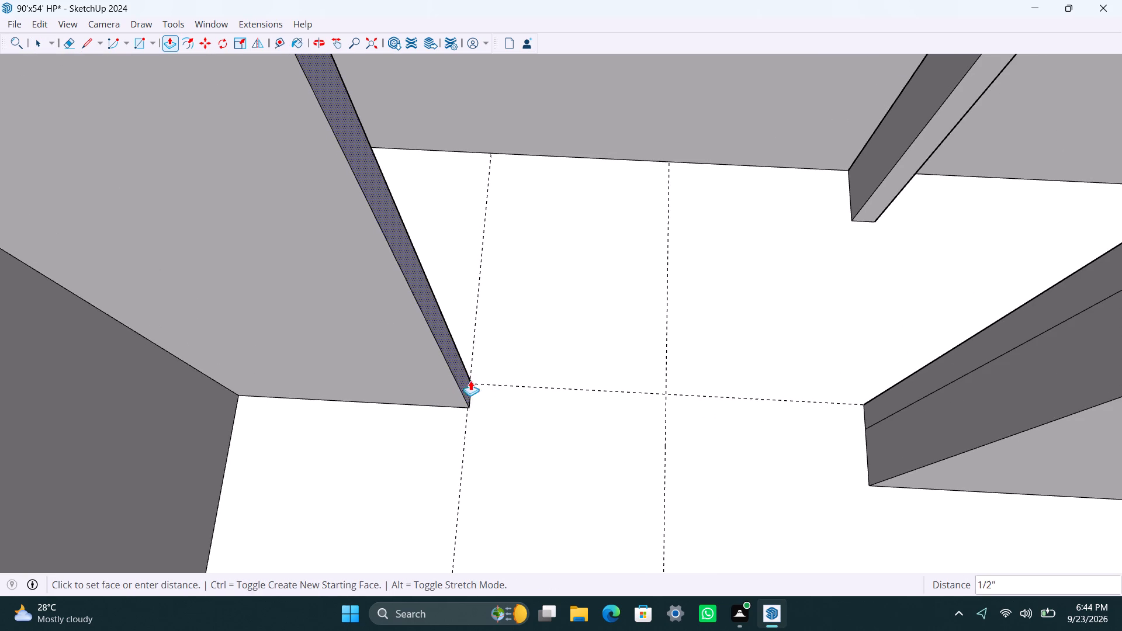
left_click_drag(470, 380, 666, 458)
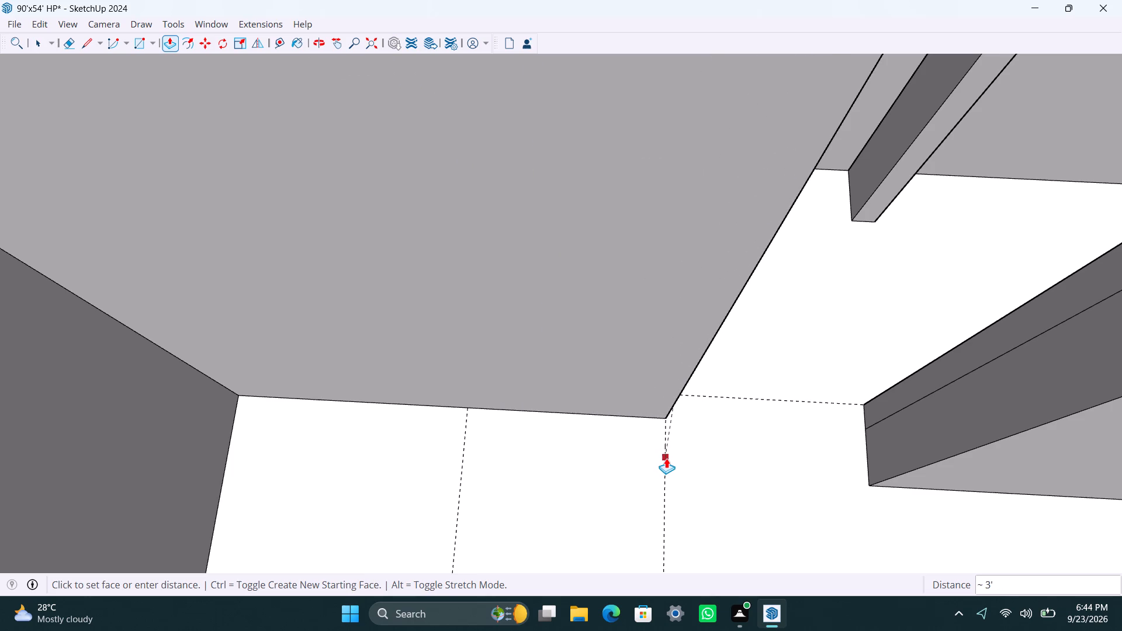
left_click_drag(666, 458, 666, 459)
key("space")
Copy the top edge of the extended partition's end face 3' down to mark the lintel depth.
scroll(695, 467, "down", 5)
middle_click_drag(719, 476, 568, 436)
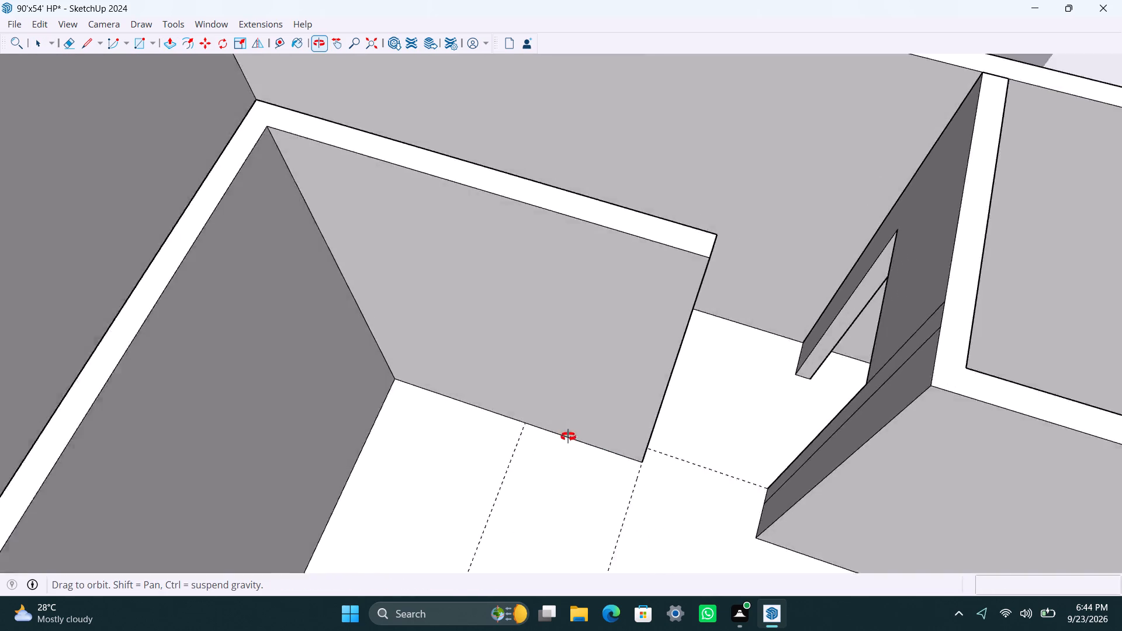
middle_click_drag(568, 436, 423, 415)
scroll(569, 269, "up", 2)
left_click(565, 247)
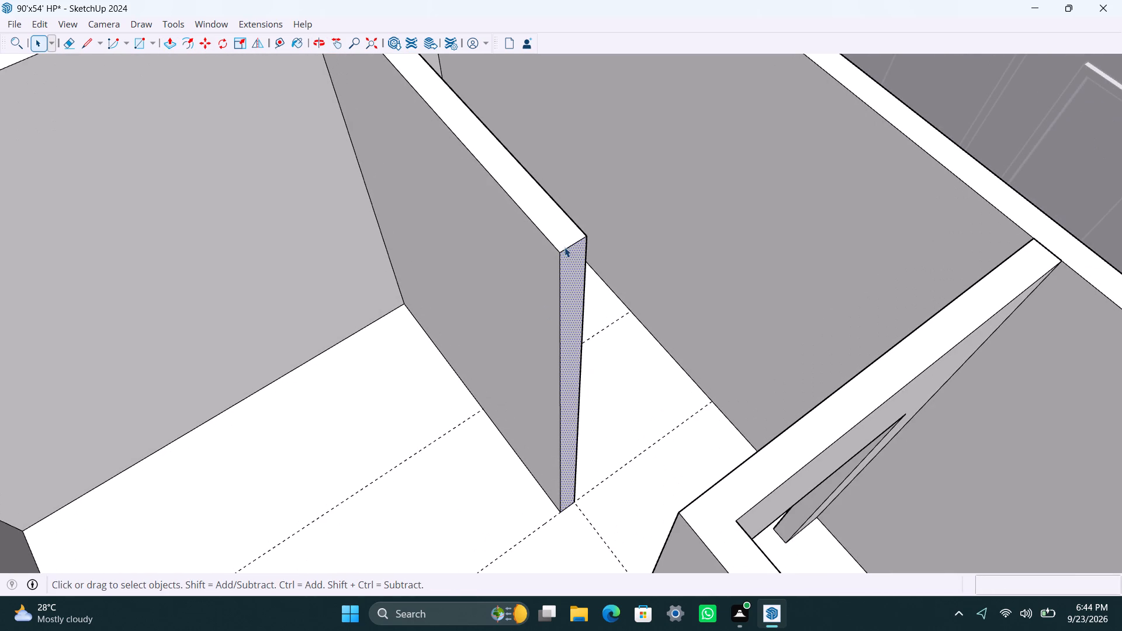
key("m")
left_click(560, 254)
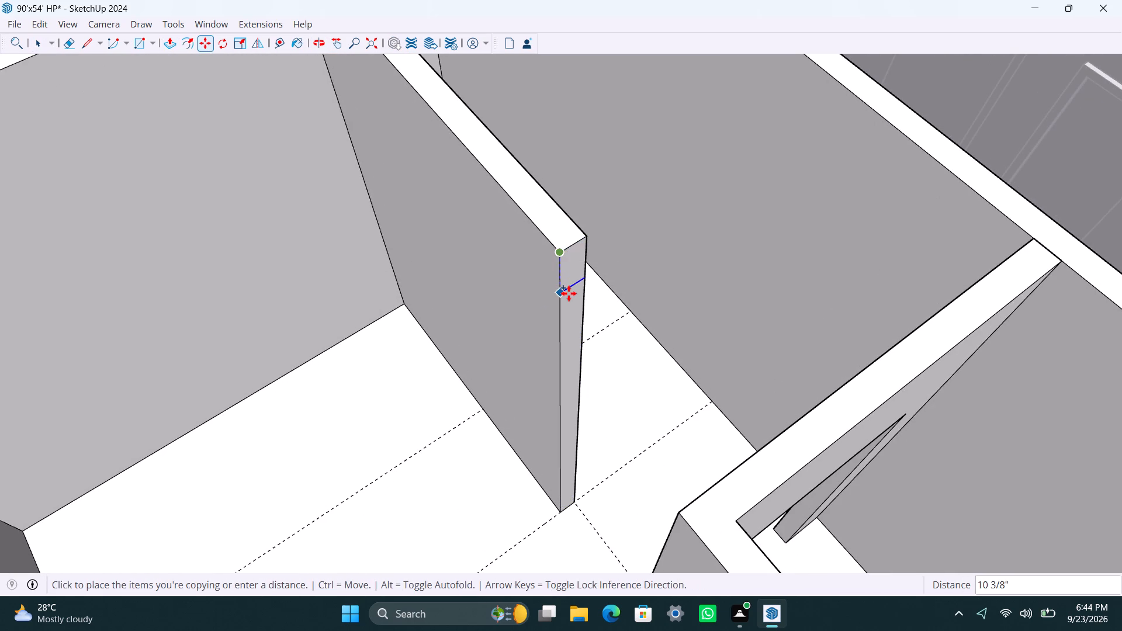
type("3'")
key("Return")
key("space")
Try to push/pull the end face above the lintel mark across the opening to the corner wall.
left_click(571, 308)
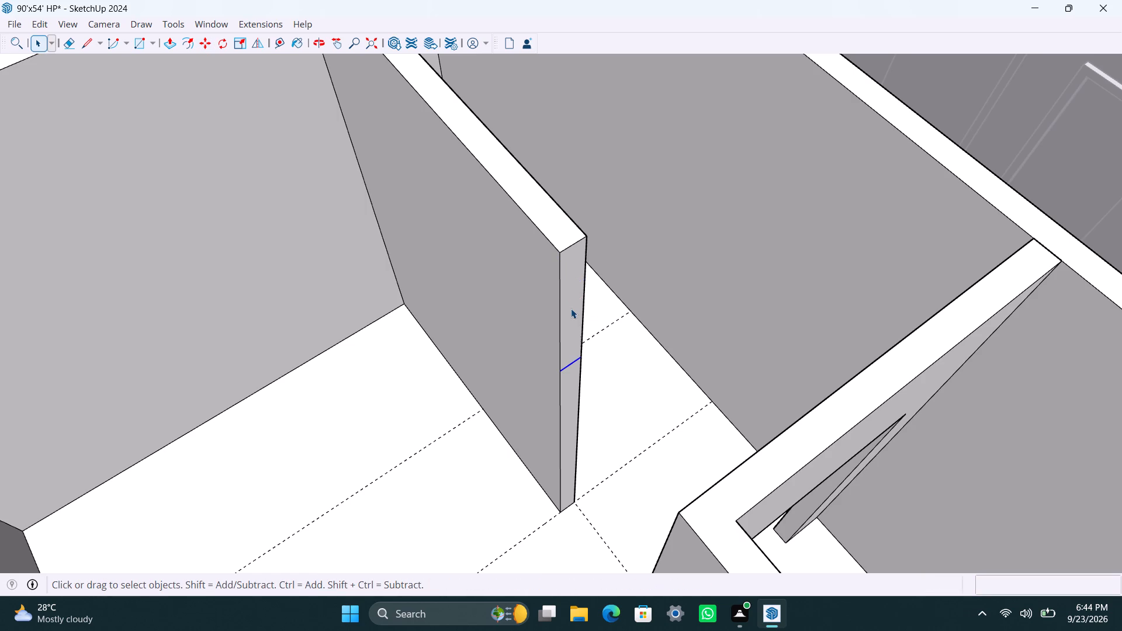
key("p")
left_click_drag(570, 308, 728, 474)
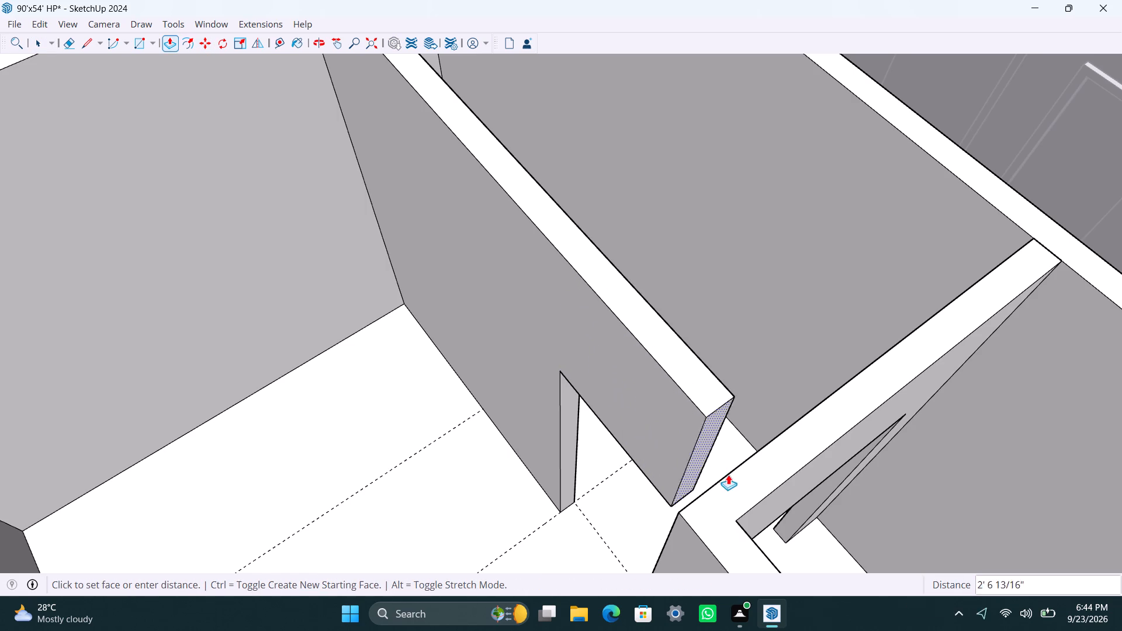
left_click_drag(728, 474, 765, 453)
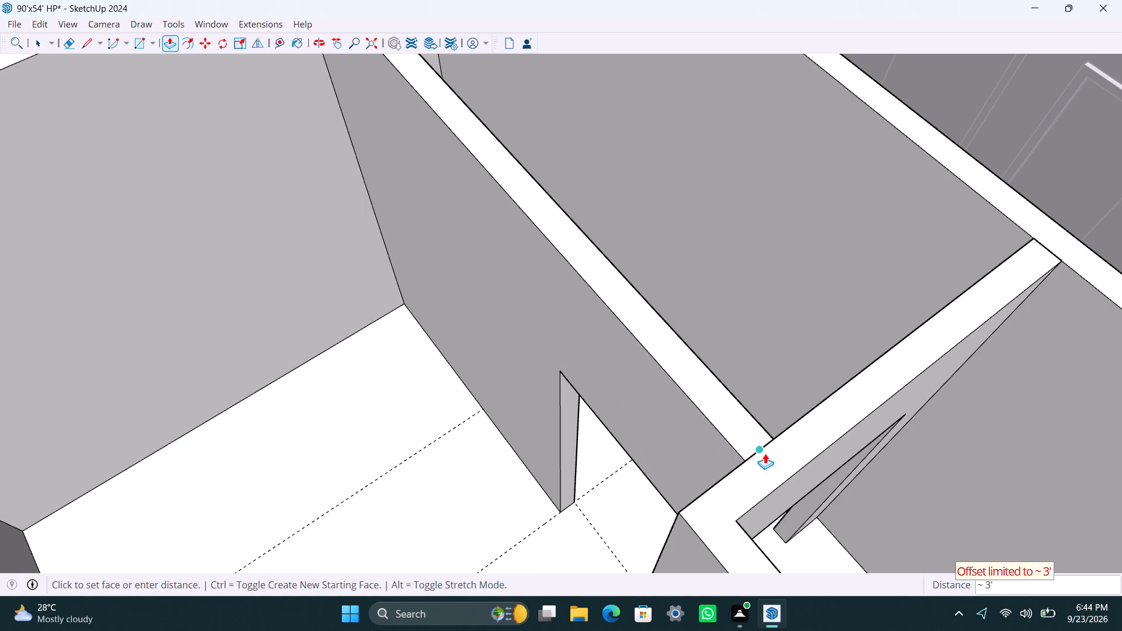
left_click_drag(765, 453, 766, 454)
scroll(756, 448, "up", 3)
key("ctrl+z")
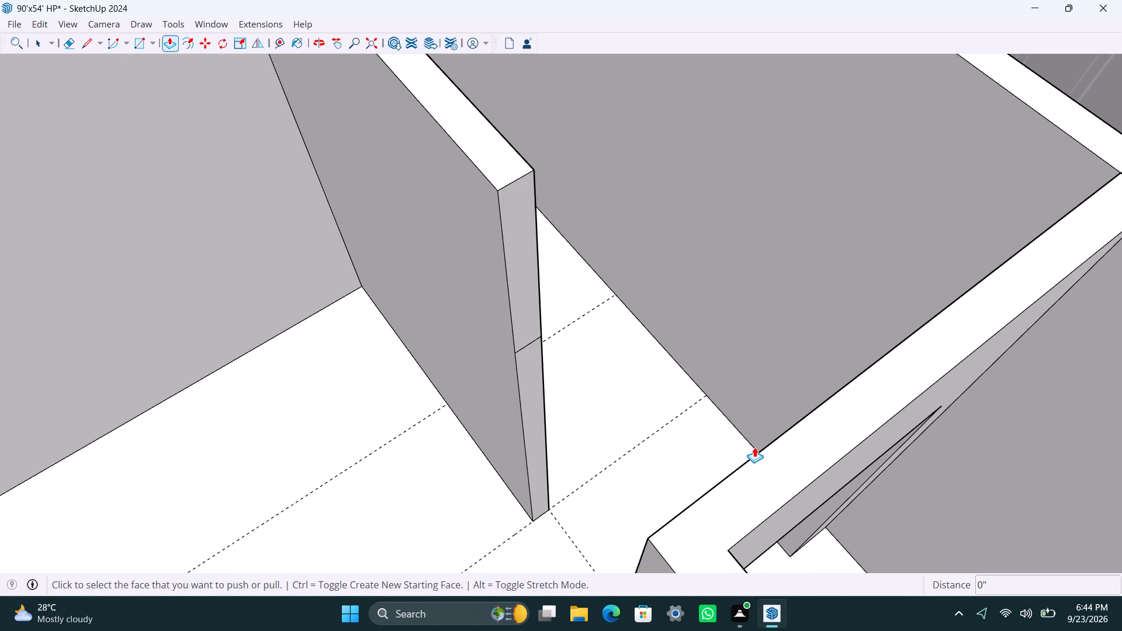
Push/pull the end face above the lintel mark about 3' to the corner wall to form the door lintel, and save the model.
left_click_drag(517, 242, 780, 536)
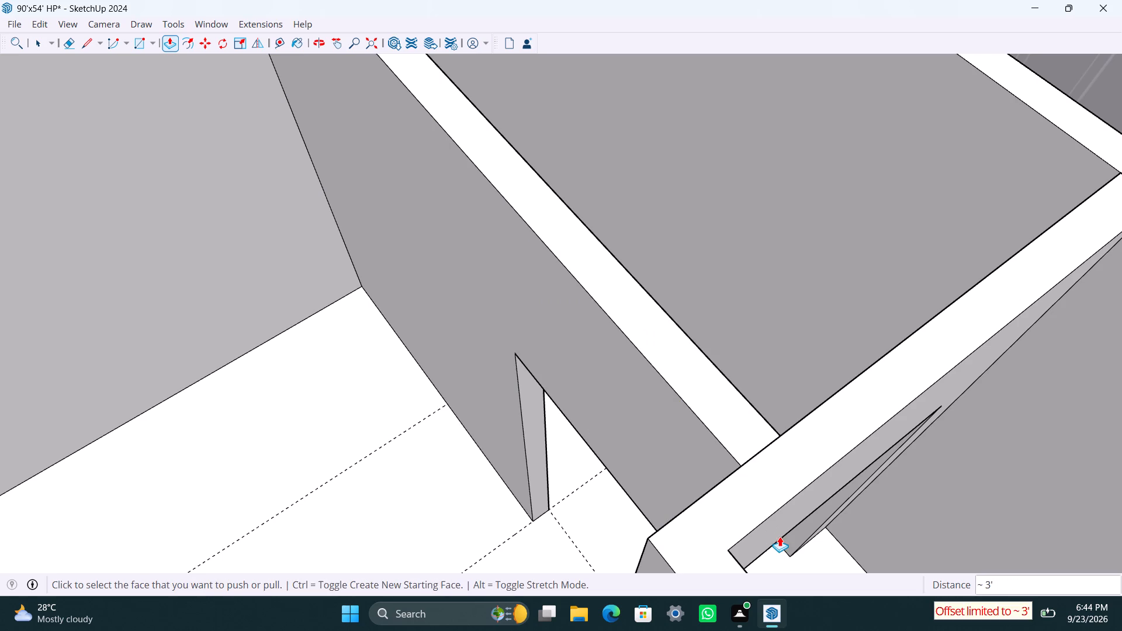
left_click(780, 536)
key("ctrl+s")
key("space")
Examine the lintel's junction with the small room's corner wall and the surrounding partition layout.
scroll(684, 463, "down", 5)
middle_click_drag(669, 468, 702, 468)
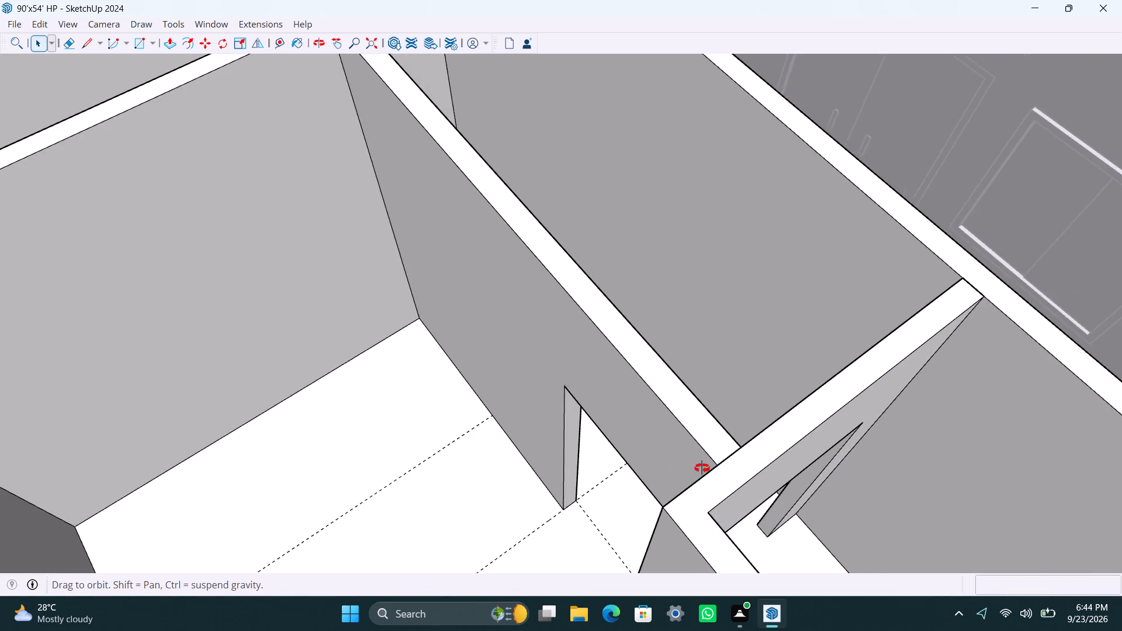
middle_click_drag(702, 468, 968, 399)
scroll(817, 295, "up", 12)
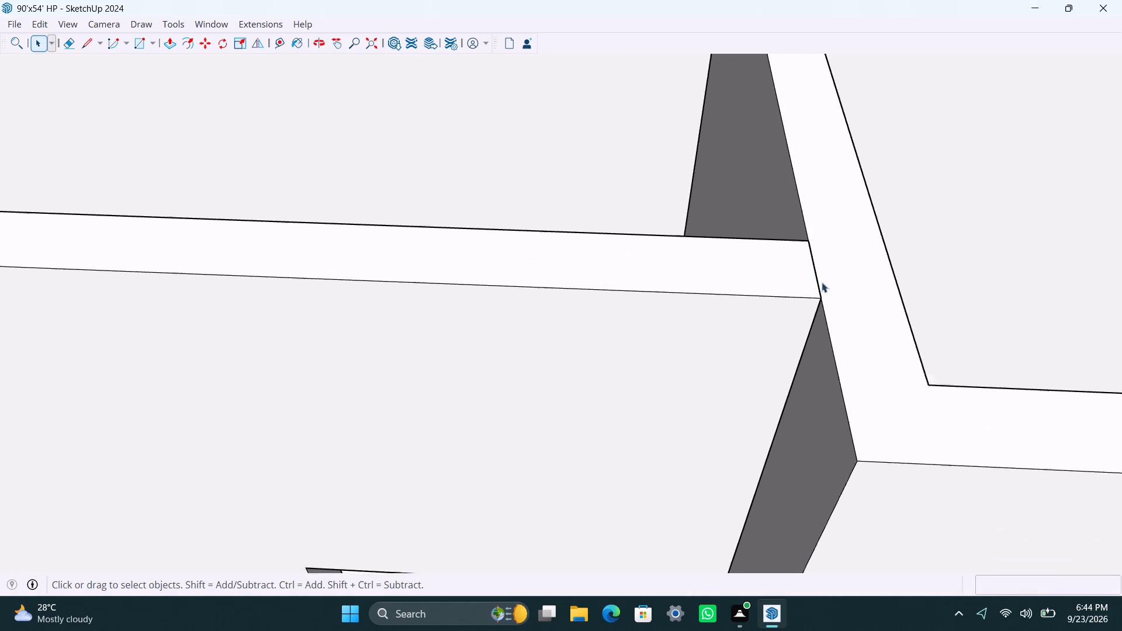
scroll(822, 282, "up", 17)
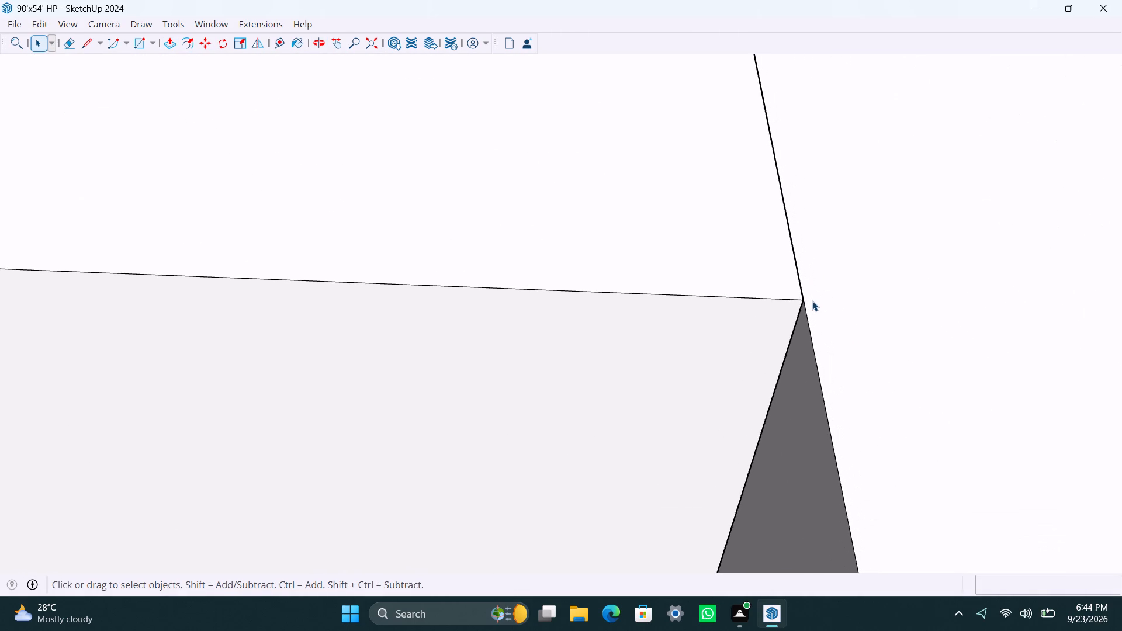
scroll(812, 301, "down", 20)
scroll(812, 301, "down", 19)
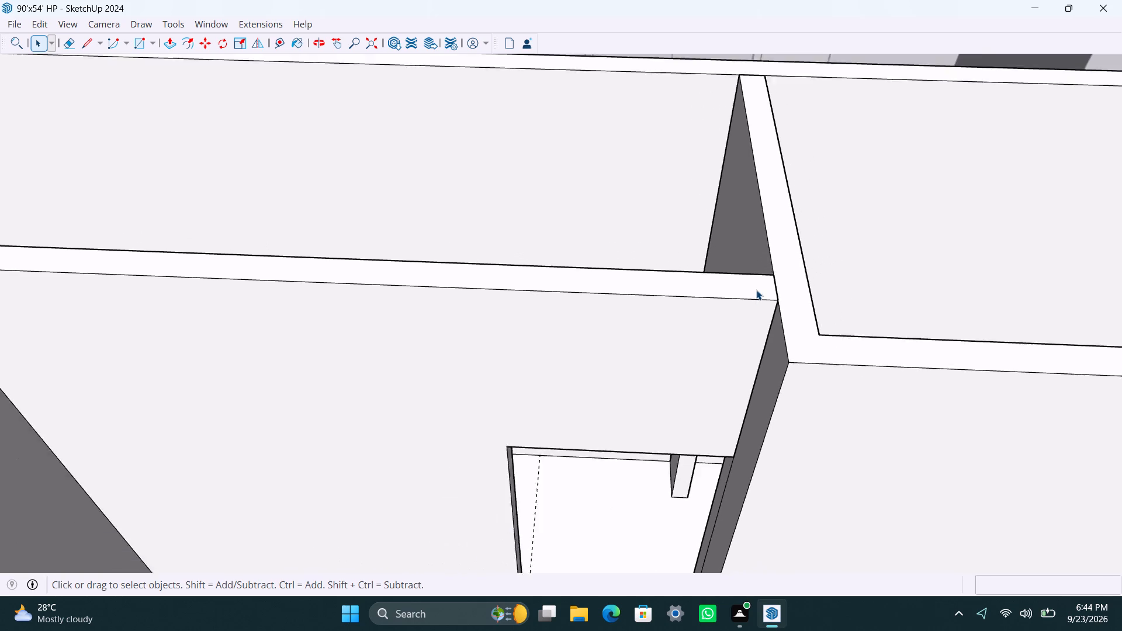
scroll(756, 290, "down", 11)
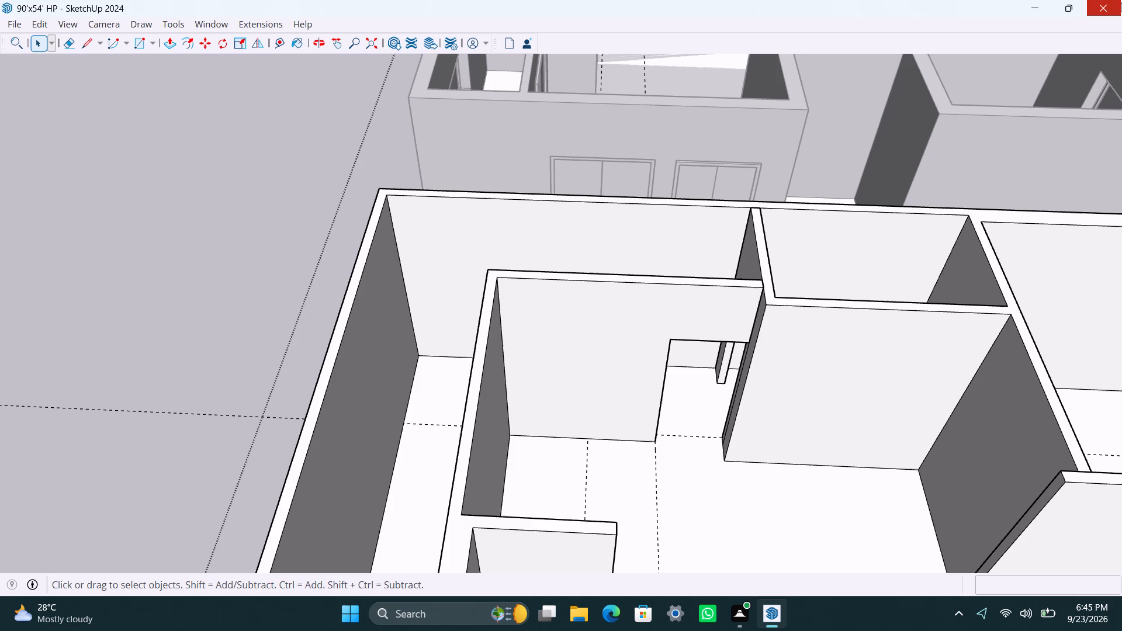
scroll(602, 373, "down", 7)
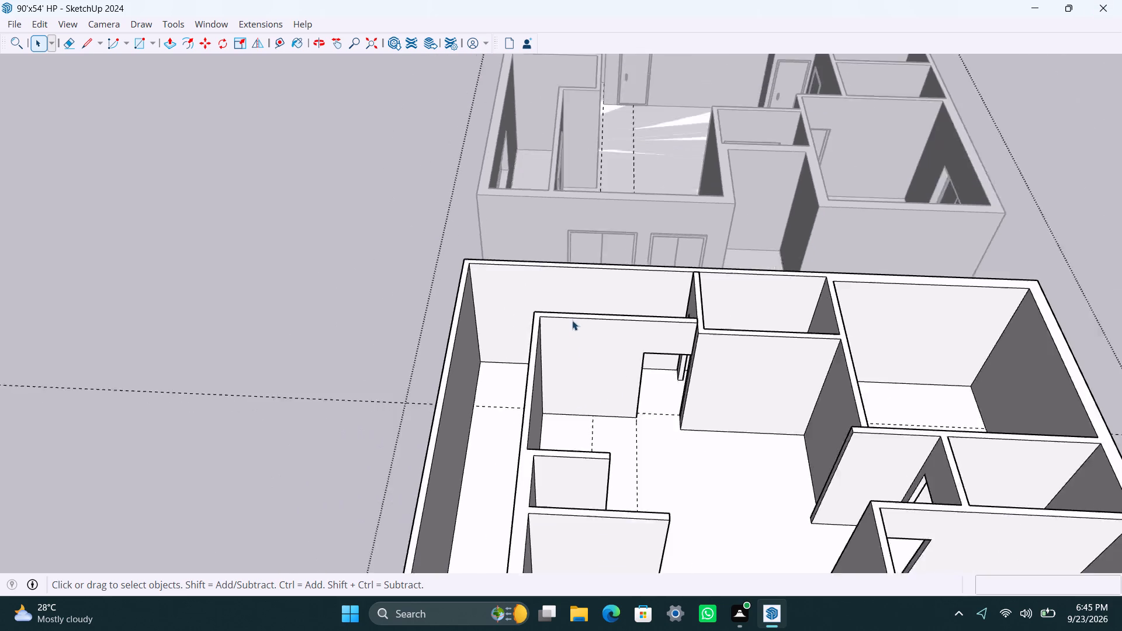
scroll(572, 320, "down", 3)
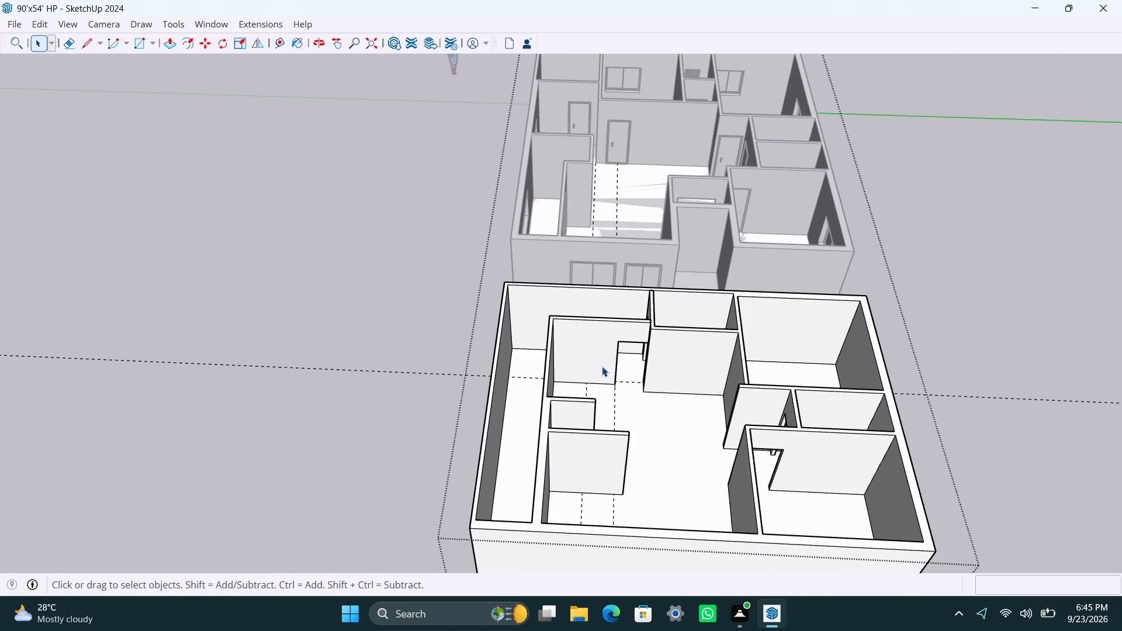
scroll(593, 414, "down", 4)
scroll(593, 414, "up", 3)
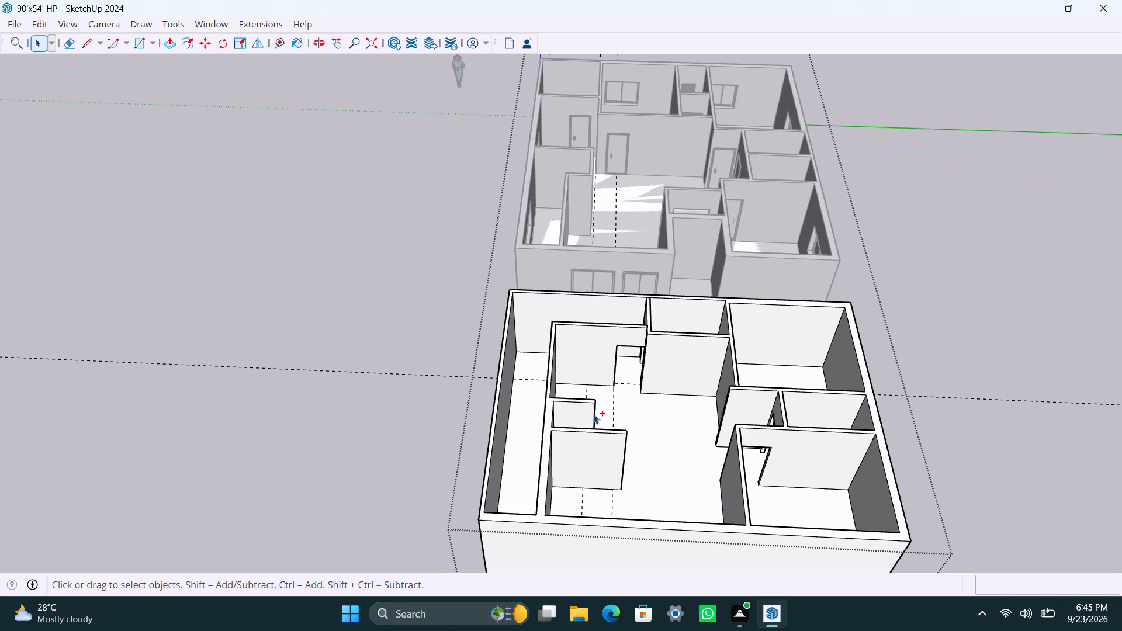
Save the model and exit editing of the partitioned house block's group.
key("ctrl+s")
key("space")
scroll(582, 408, "down", 6)
scroll(452, 386, "up", 3)
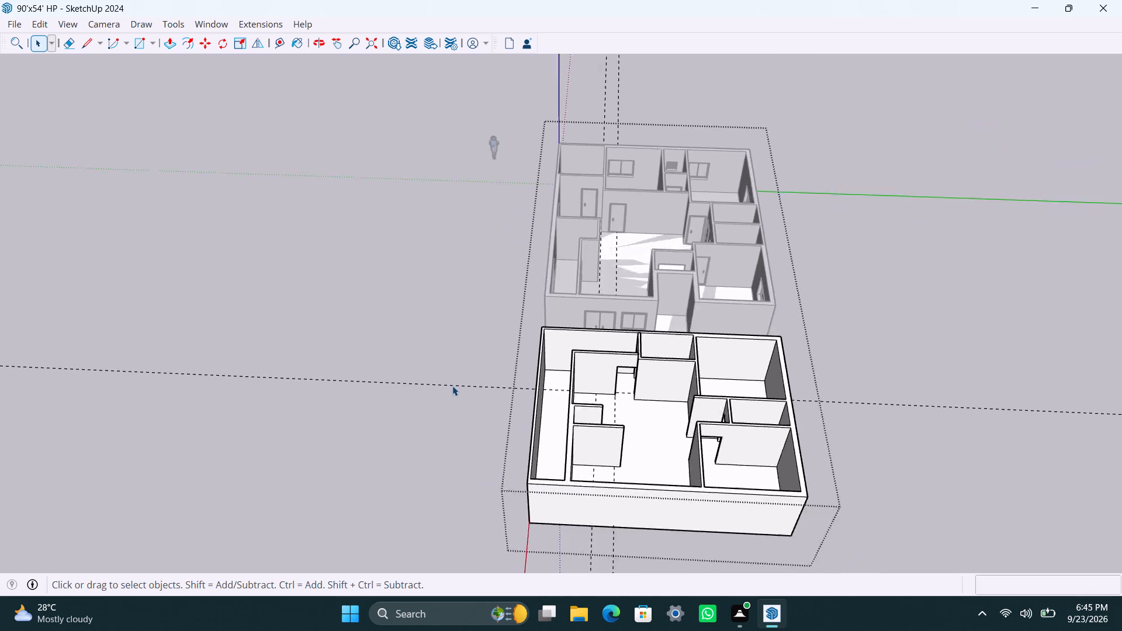
key("ctrl+s")
key("space")
left_click(476, 450)
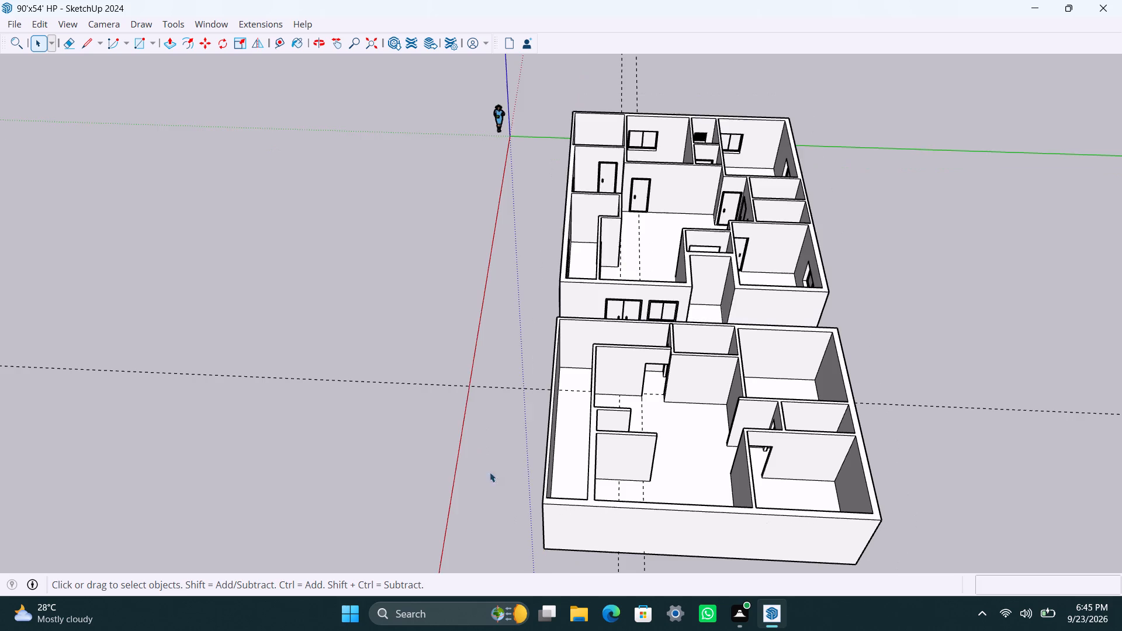
Save the model with both house blocks in view.
scroll(566, 479, "up", 3)
middle_click_drag(545, 494, 938, 521)
scroll(834, 417, "down", 7)
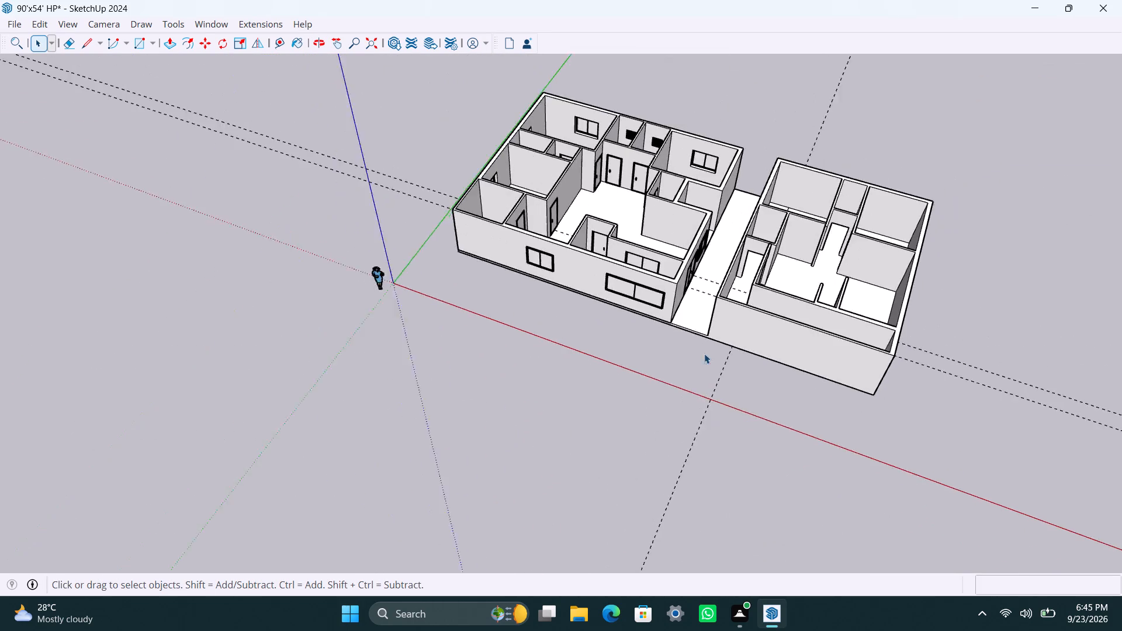
scroll(704, 353, "down", 3)
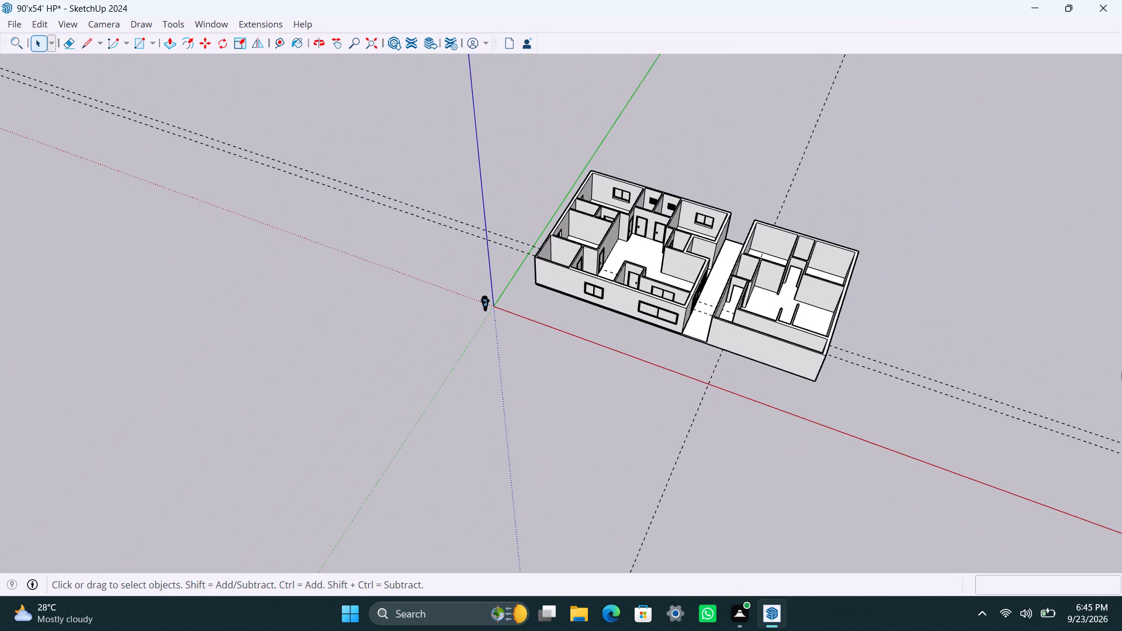
key("ctrl+d")
key("ctrl+s")
key("ctrl+s")
key("ctrl+s")
key("space")
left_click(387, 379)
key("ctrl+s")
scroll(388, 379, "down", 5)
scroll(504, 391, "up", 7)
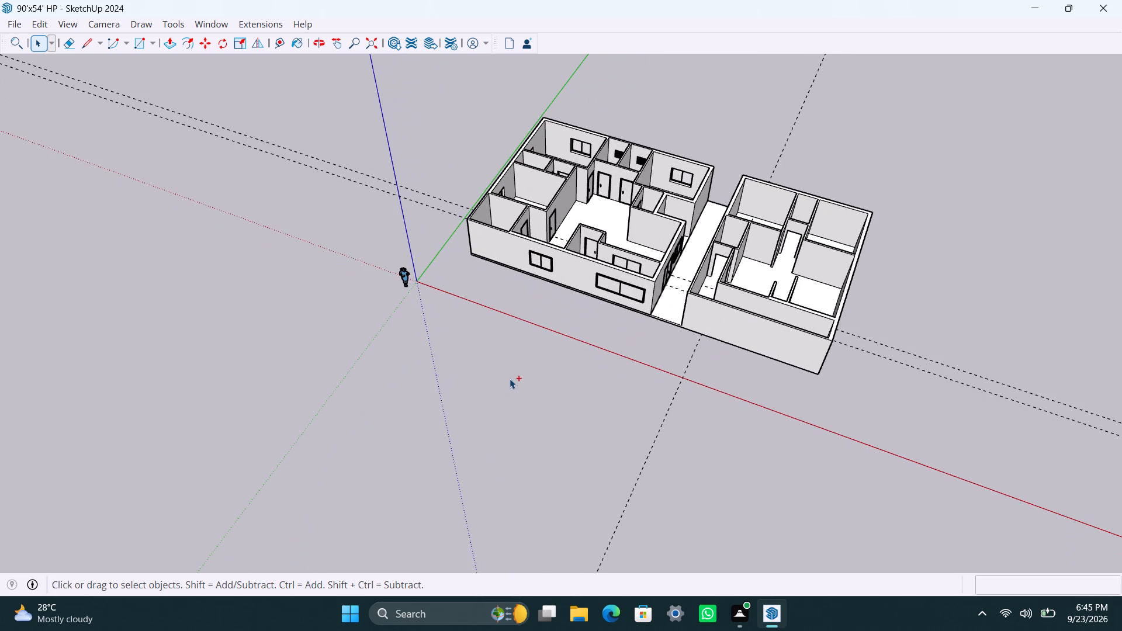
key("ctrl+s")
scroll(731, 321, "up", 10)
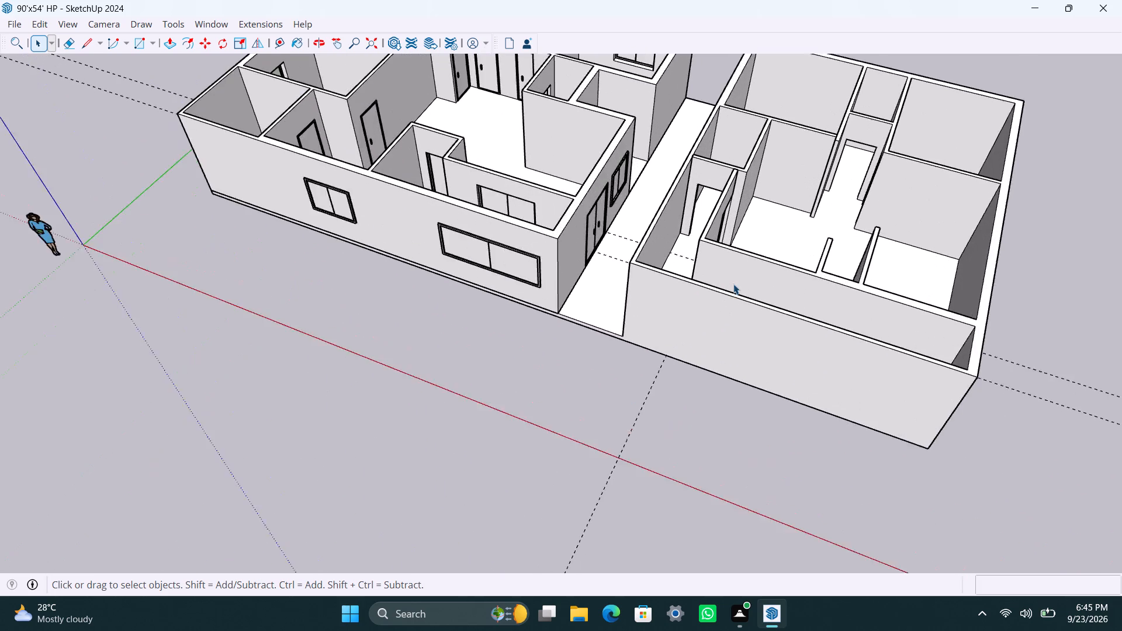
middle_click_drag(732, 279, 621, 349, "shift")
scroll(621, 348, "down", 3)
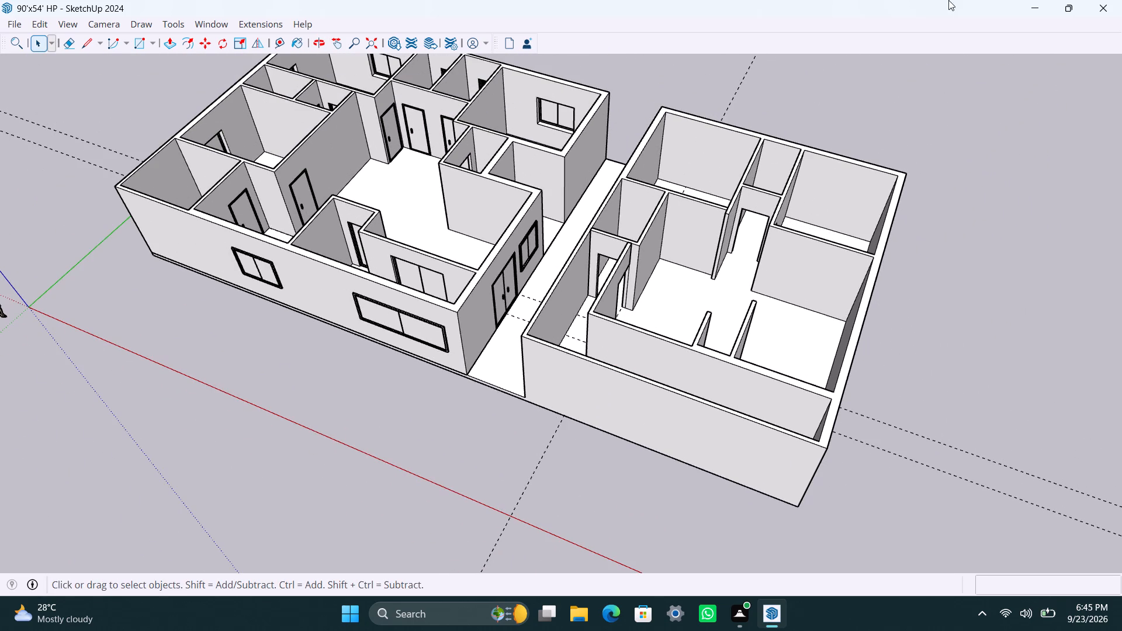
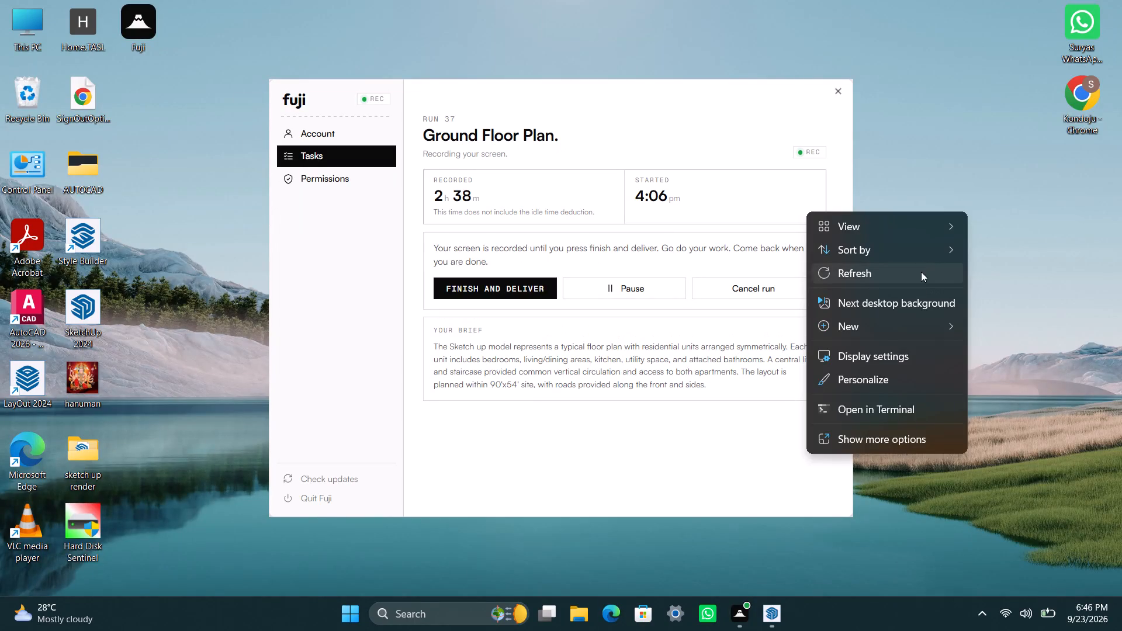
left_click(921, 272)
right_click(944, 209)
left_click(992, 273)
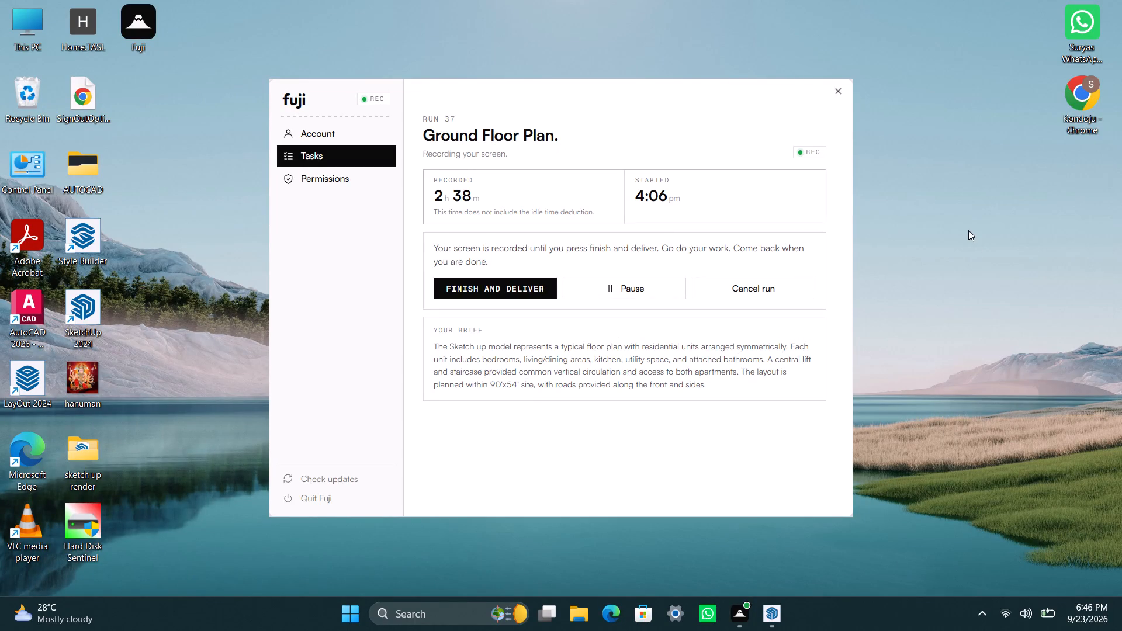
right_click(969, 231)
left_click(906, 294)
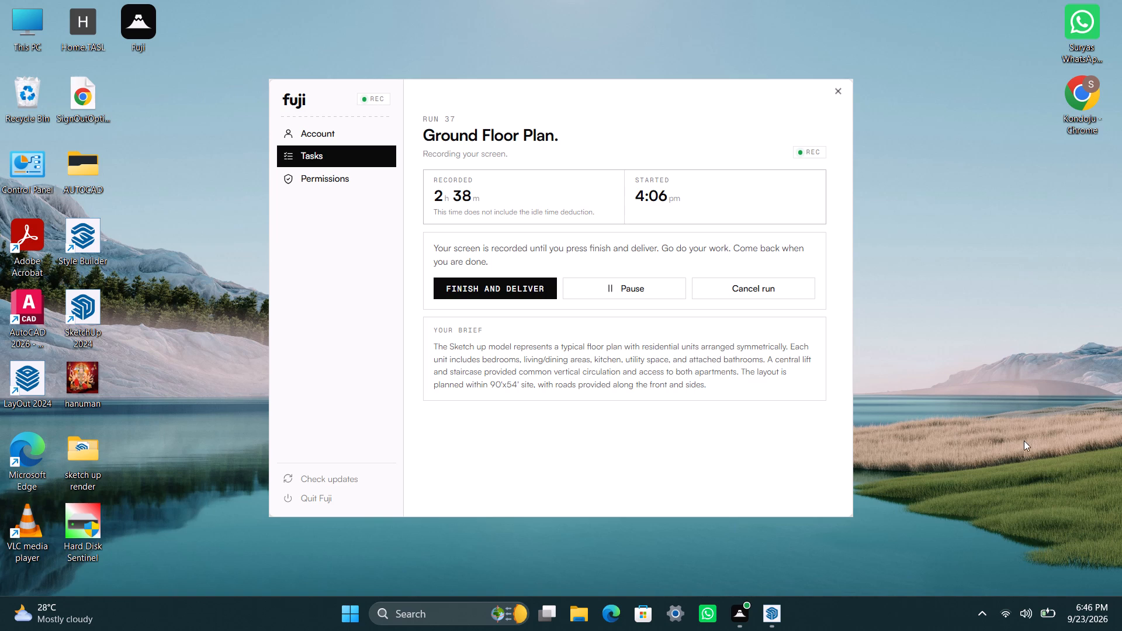
Switch to SketchUp and save the 90'x54' HP floor plan model.
left_click(780, 619)
key("ctrl+s")
key("space")
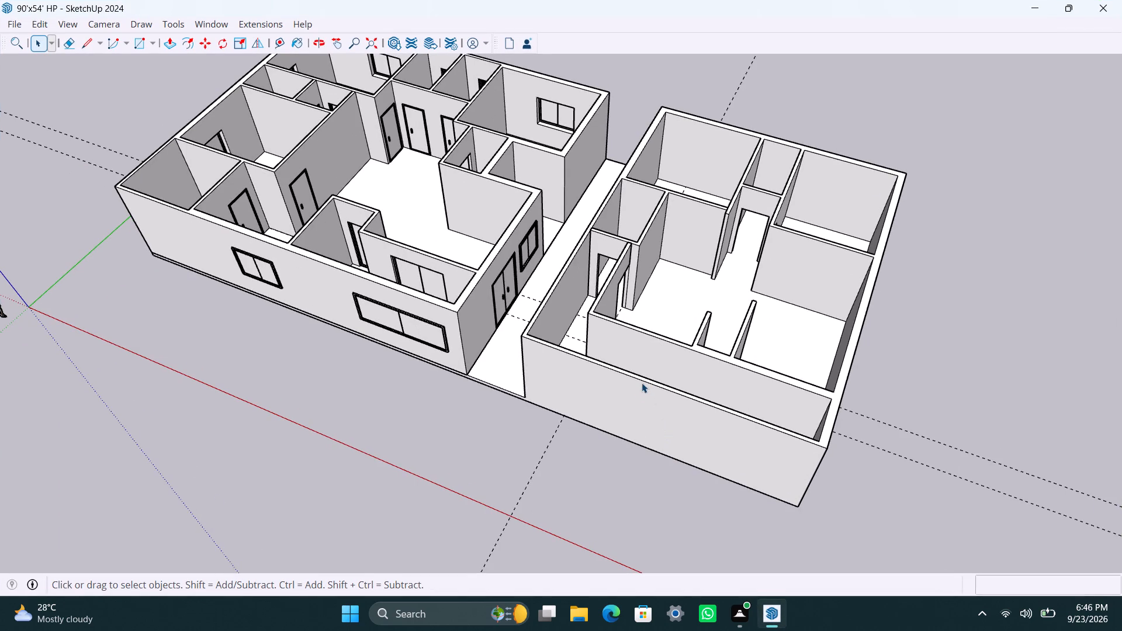
scroll(641, 331, "down", 4)
scroll(640, 330, "up", 8)
middle_click_drag(627, 288, 689, 311)
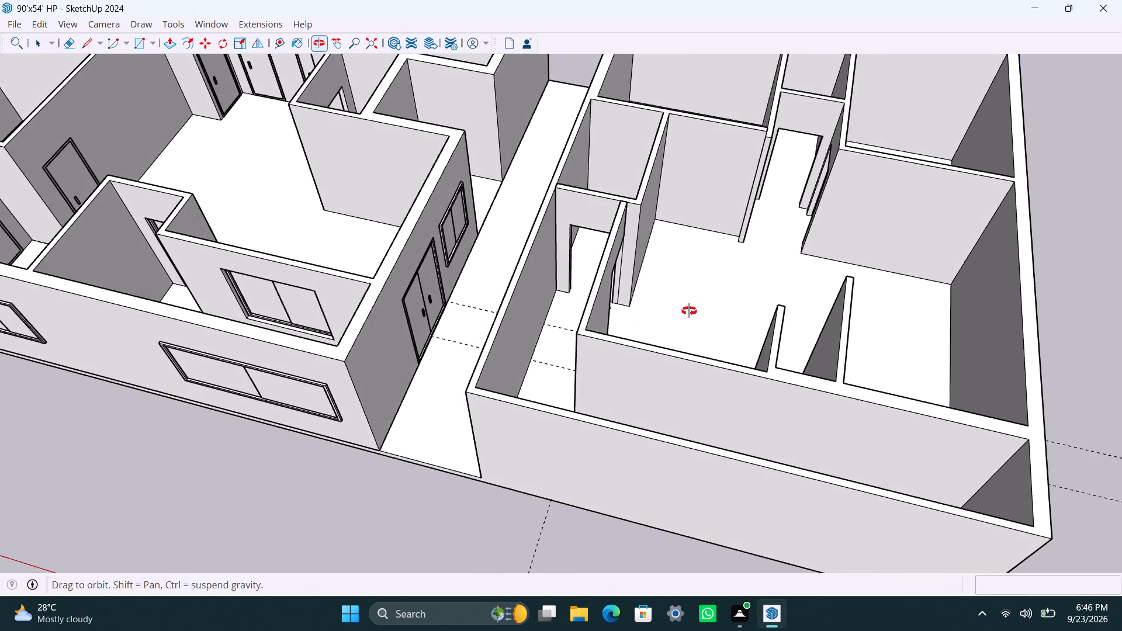
middle_click_drag(689, 311, 691, 313)
scroll(688, 313, "down", 3)
key("ctrl+s")
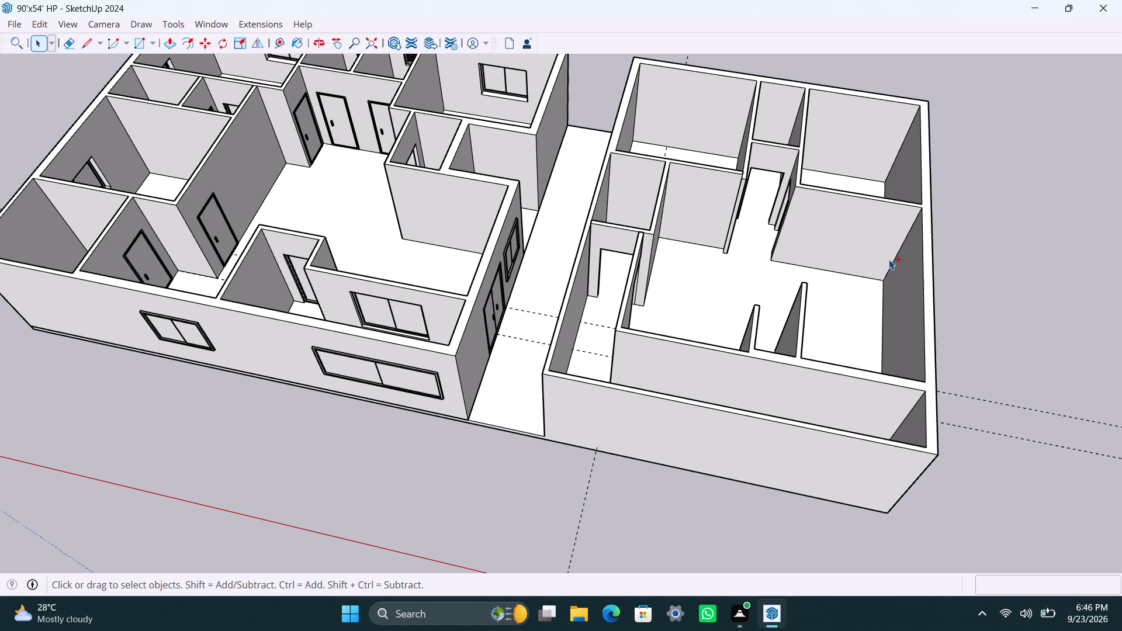
key("ctrl+s")
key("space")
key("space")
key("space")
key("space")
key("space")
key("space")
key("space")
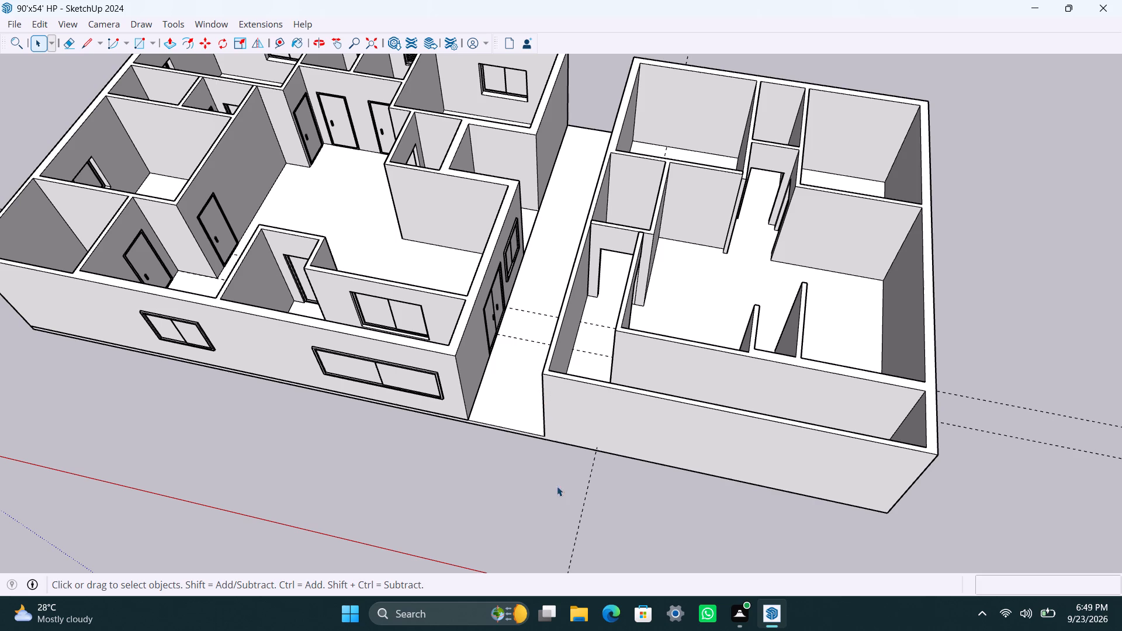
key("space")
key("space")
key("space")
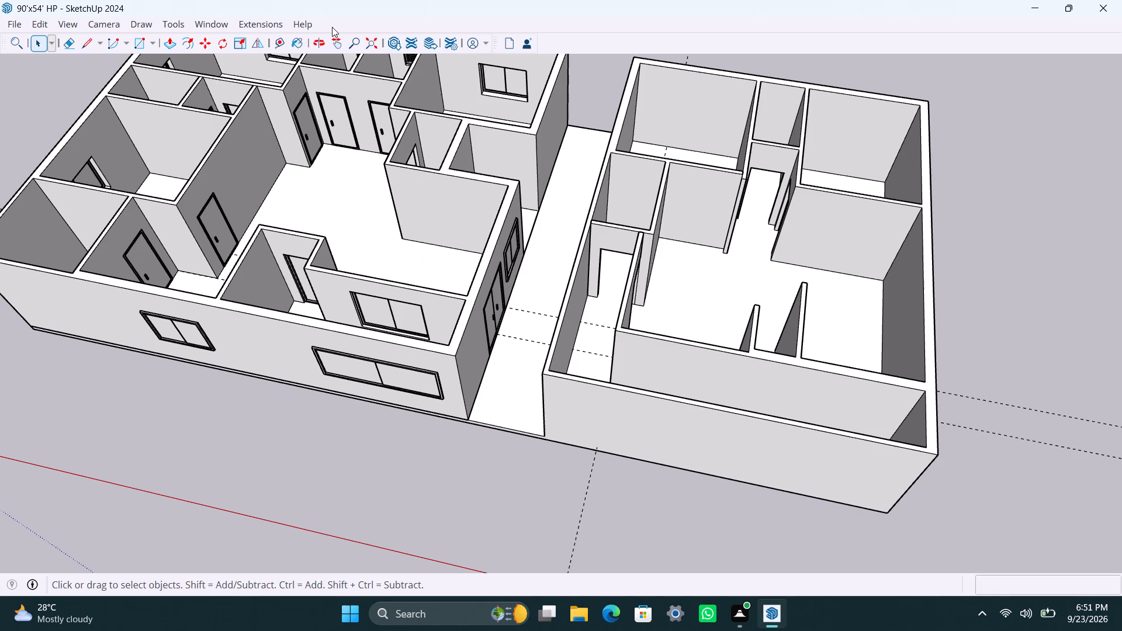
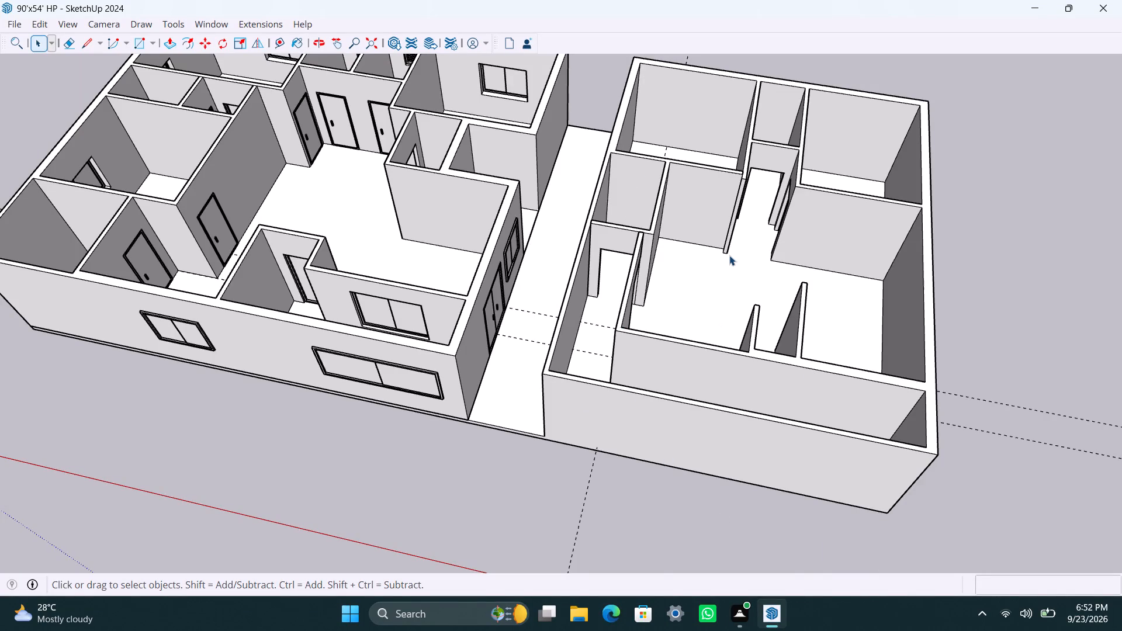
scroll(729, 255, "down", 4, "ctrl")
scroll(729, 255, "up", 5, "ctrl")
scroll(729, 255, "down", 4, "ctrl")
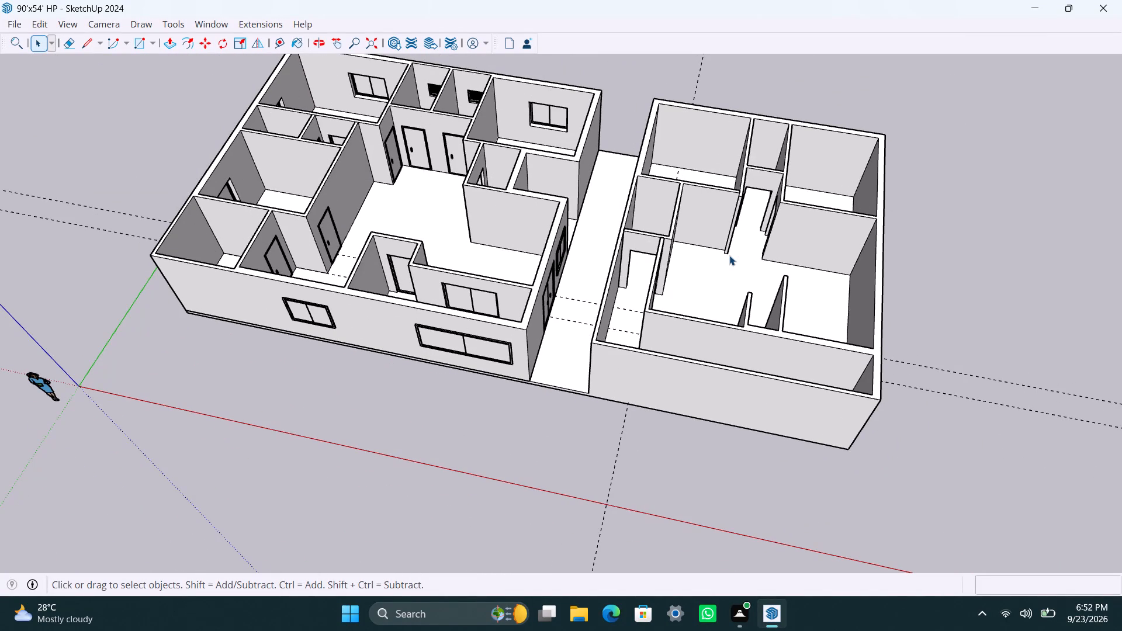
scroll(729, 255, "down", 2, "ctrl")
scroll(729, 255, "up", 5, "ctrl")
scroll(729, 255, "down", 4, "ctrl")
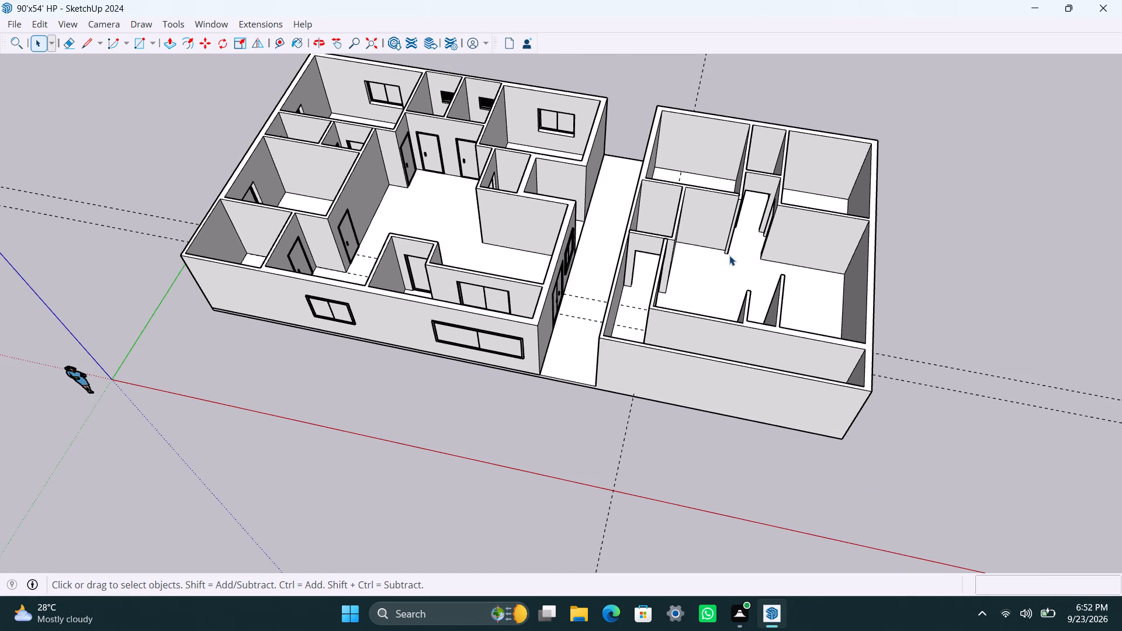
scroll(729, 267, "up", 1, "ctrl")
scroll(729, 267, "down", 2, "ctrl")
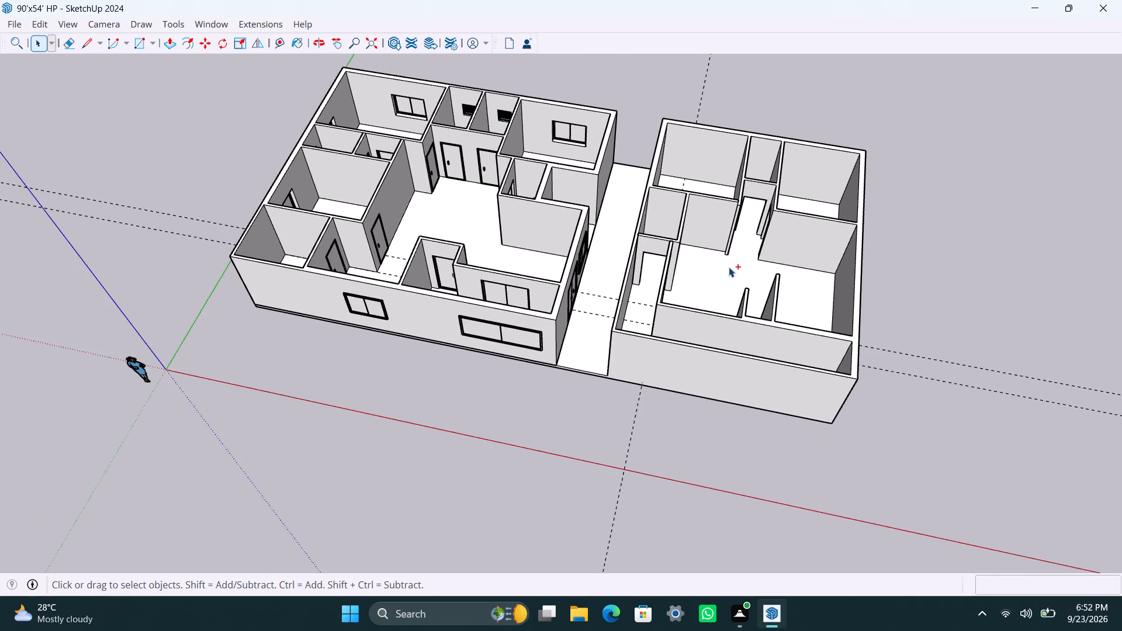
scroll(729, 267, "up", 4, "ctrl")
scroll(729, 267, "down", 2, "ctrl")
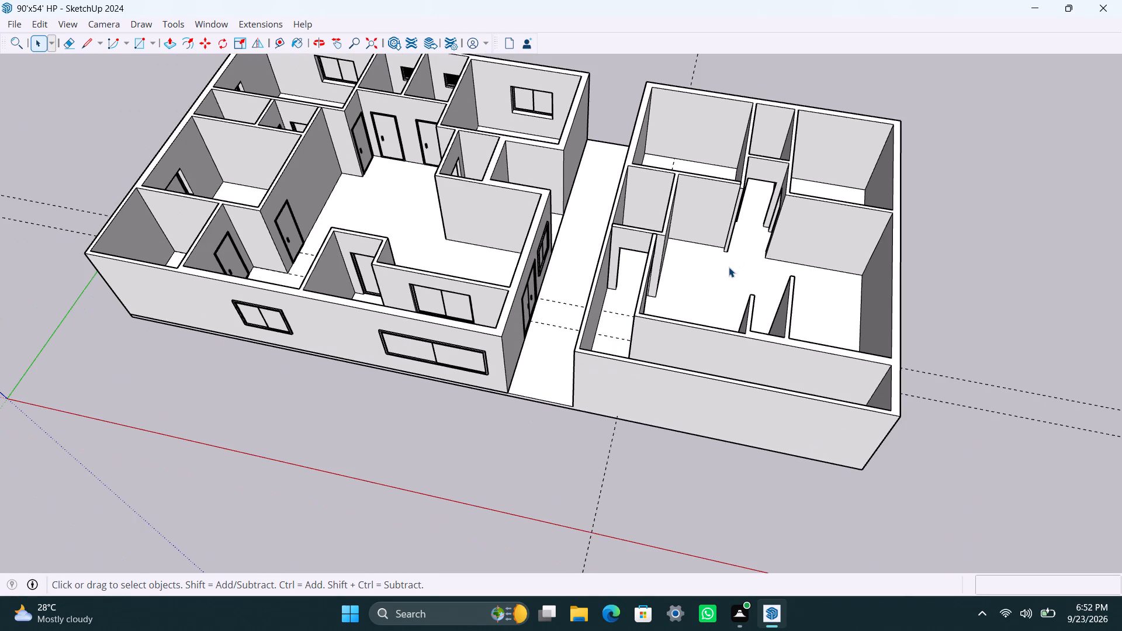
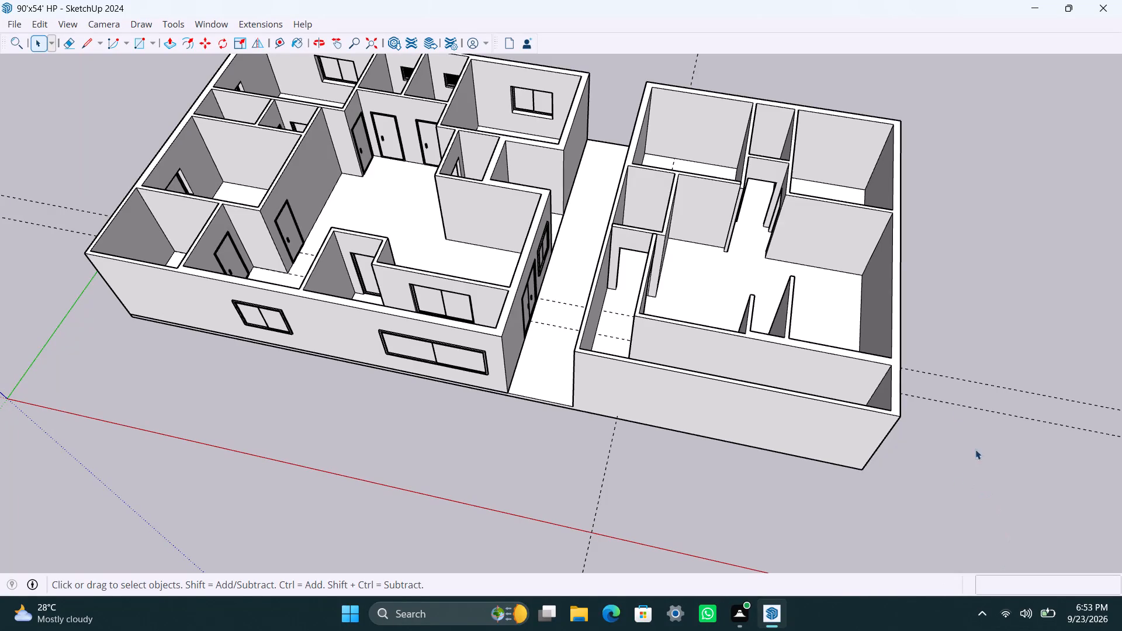
Examine the overall model, comparing the unit that has doors and windows with the unit that has none.
left_click(949, 406)
left_click(949, 406)
scroll(780, 414, "down", 4)
scroll(693, 438, "up", 2)
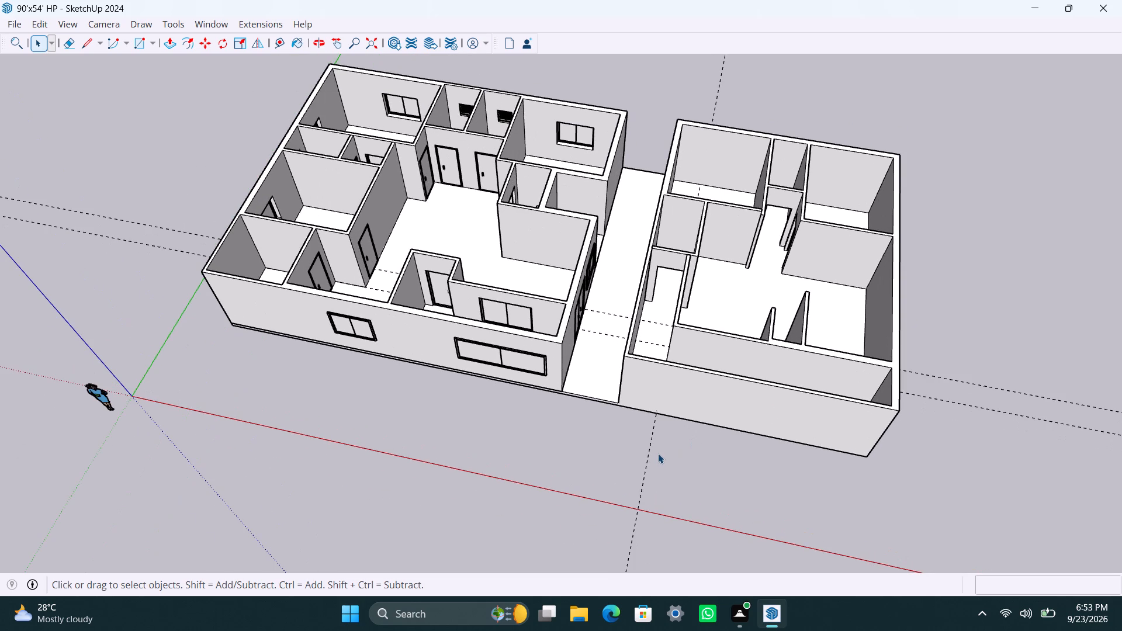
scroll(658, 452, "down", 1)
scroll(658, 452, "up", 4)
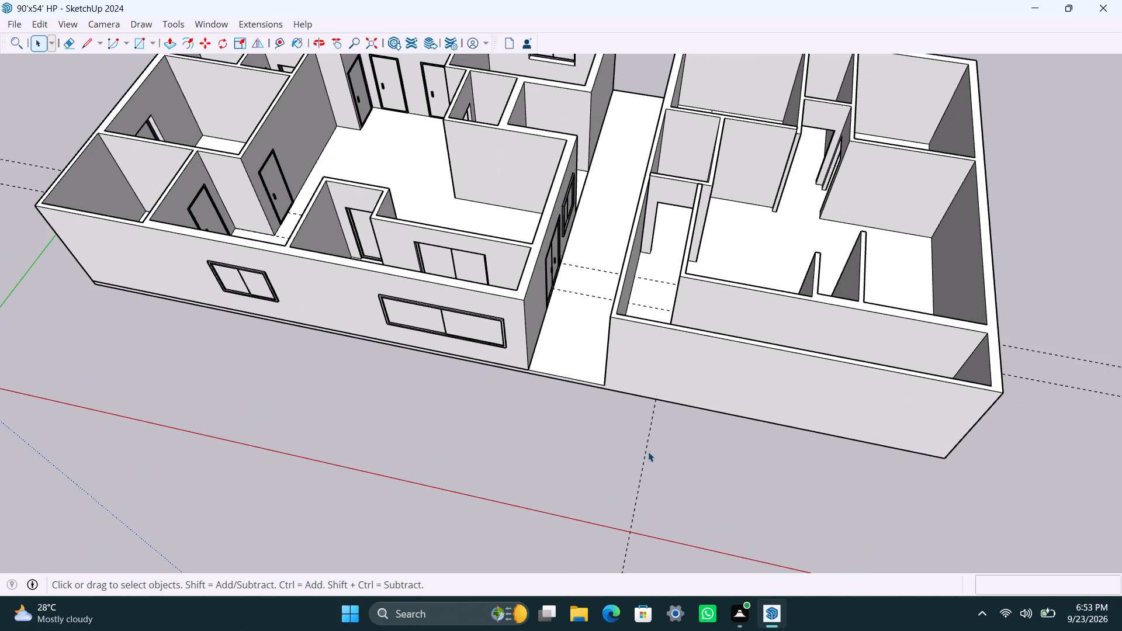
scroll(642, 444, "down", 4)
middle_click_drag(623, 444, 506, 472, "shift")
scroll(567, 442, "down", 3)
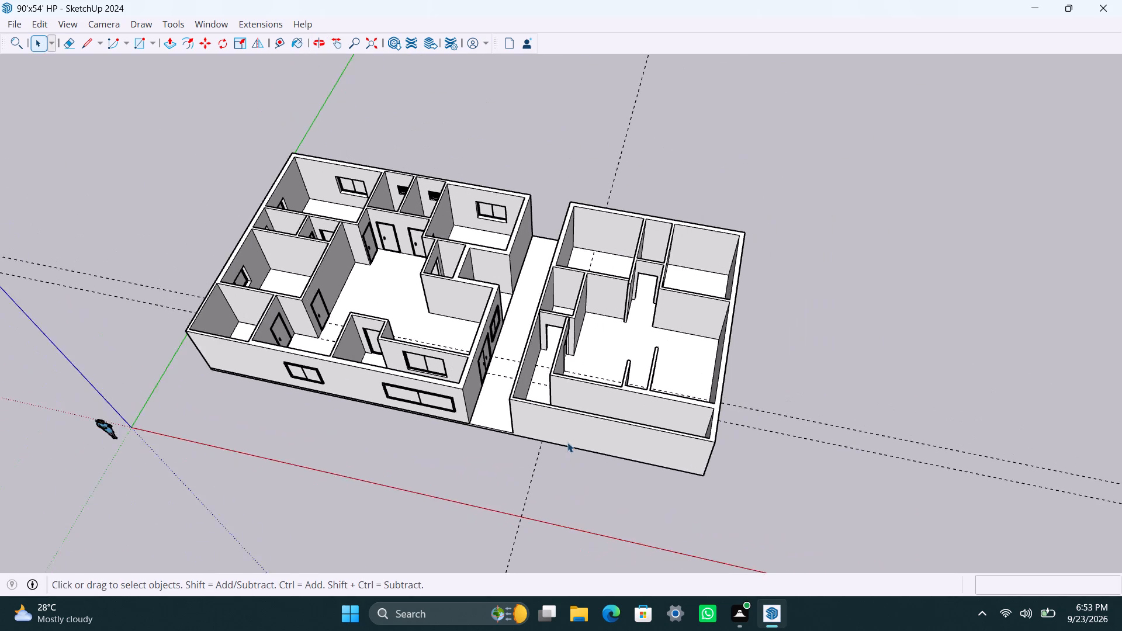
scroll(567, 442, "up", 4)
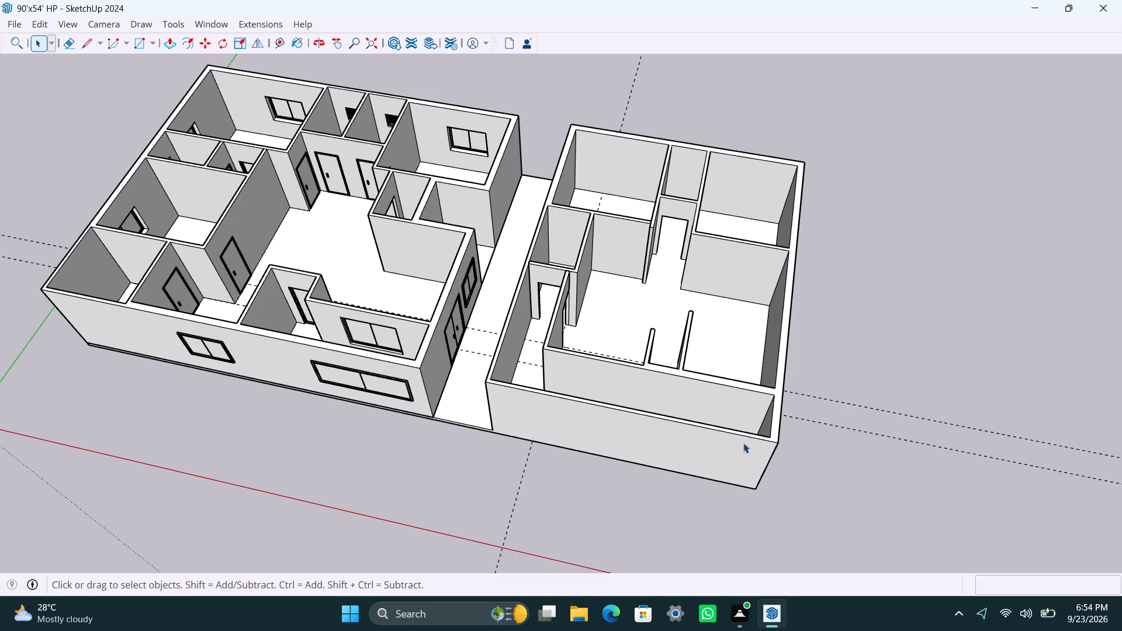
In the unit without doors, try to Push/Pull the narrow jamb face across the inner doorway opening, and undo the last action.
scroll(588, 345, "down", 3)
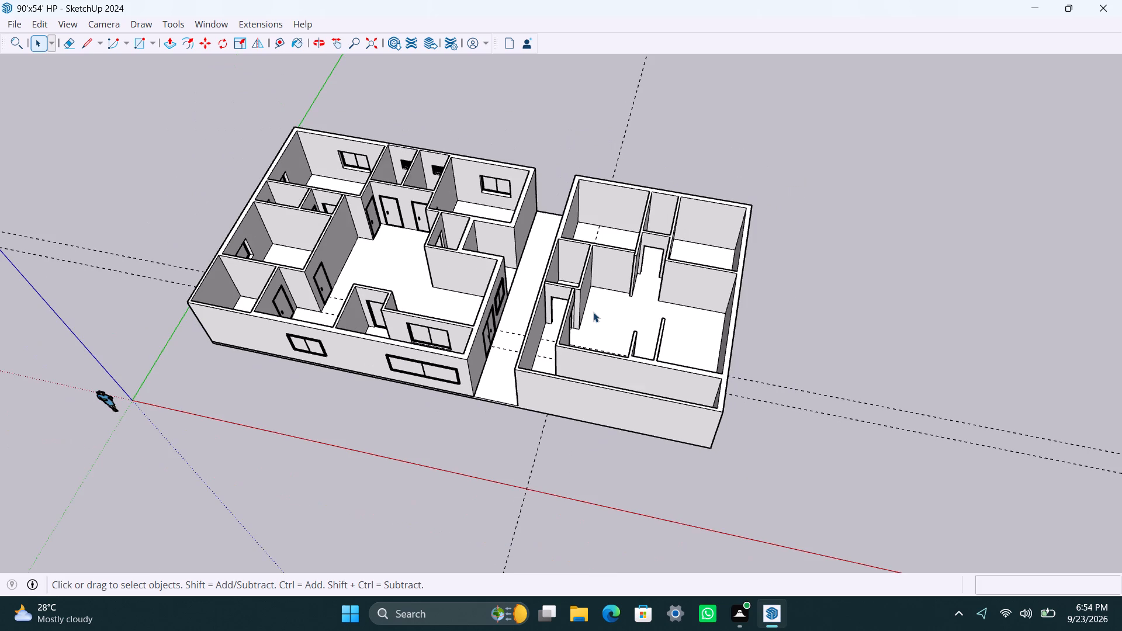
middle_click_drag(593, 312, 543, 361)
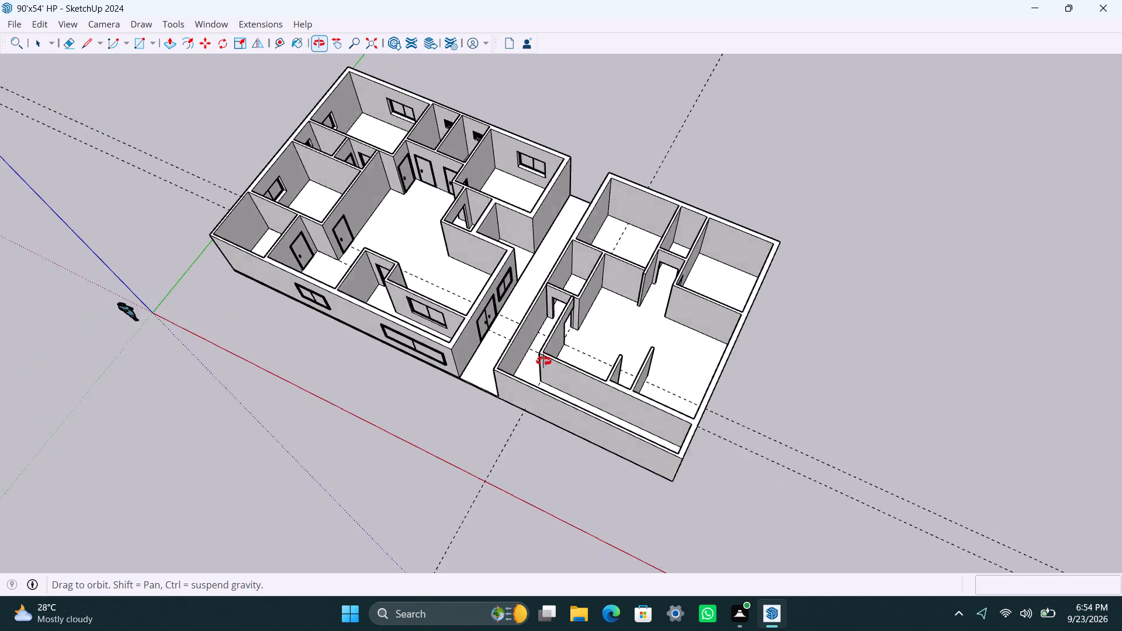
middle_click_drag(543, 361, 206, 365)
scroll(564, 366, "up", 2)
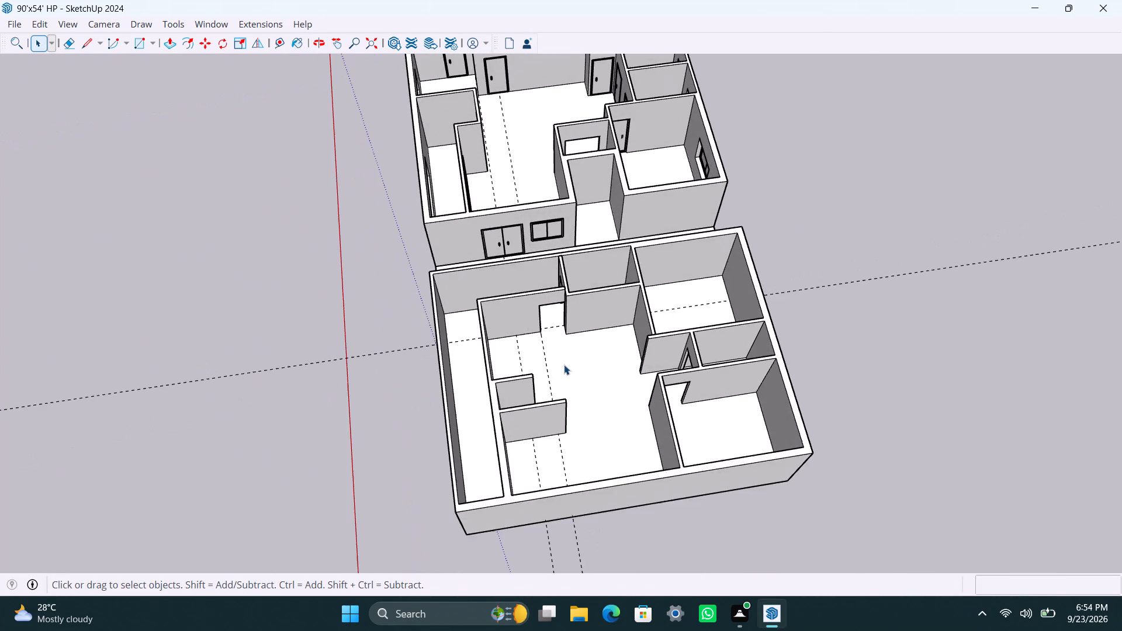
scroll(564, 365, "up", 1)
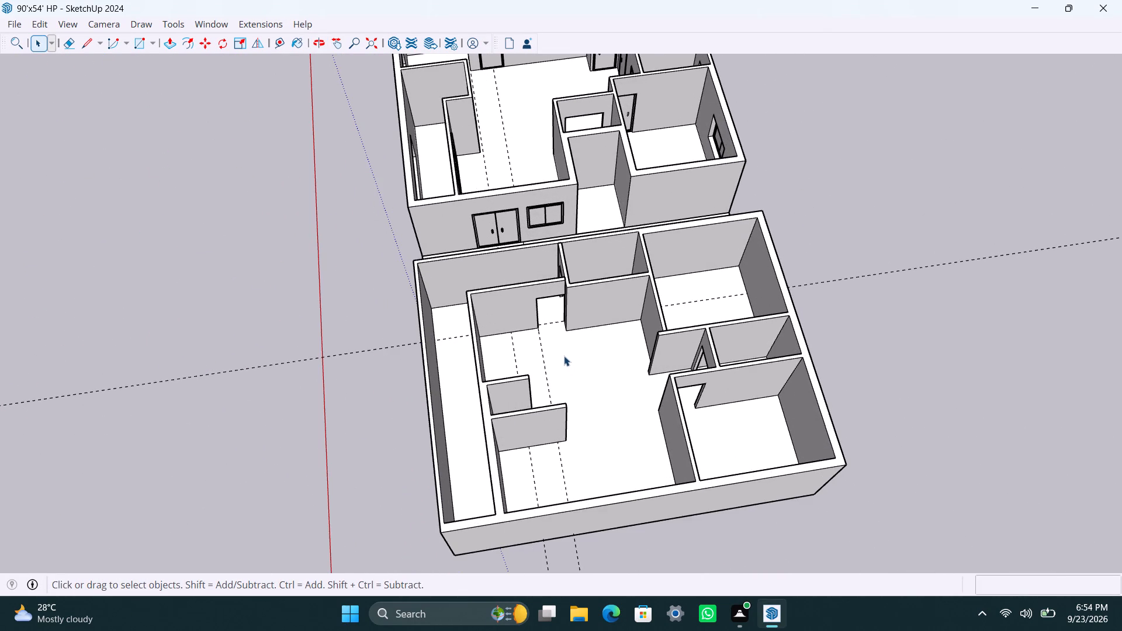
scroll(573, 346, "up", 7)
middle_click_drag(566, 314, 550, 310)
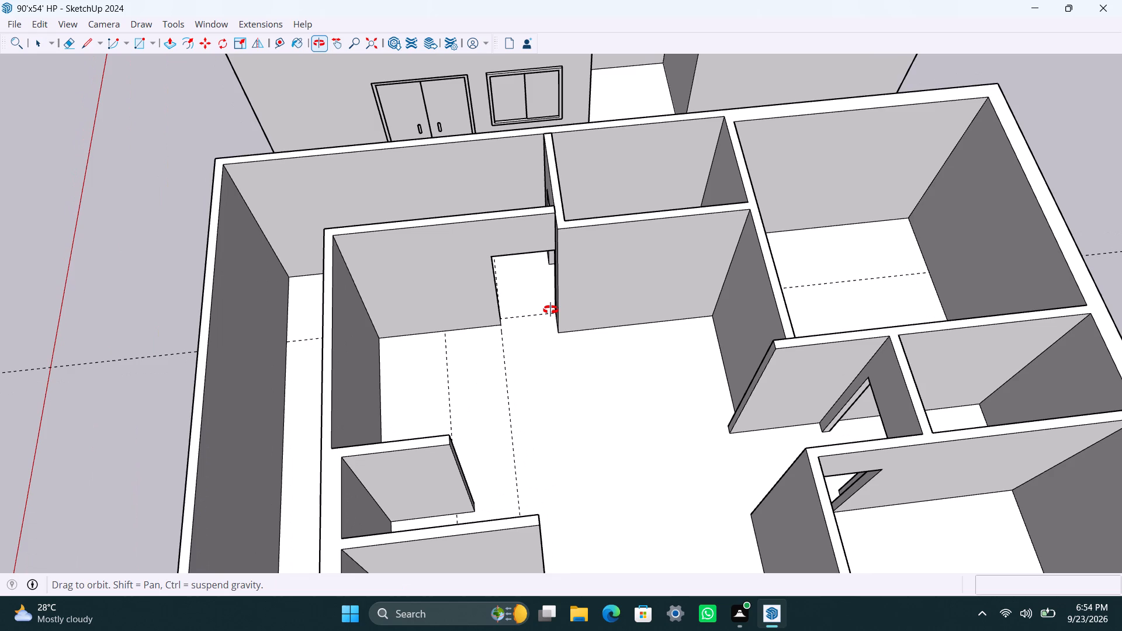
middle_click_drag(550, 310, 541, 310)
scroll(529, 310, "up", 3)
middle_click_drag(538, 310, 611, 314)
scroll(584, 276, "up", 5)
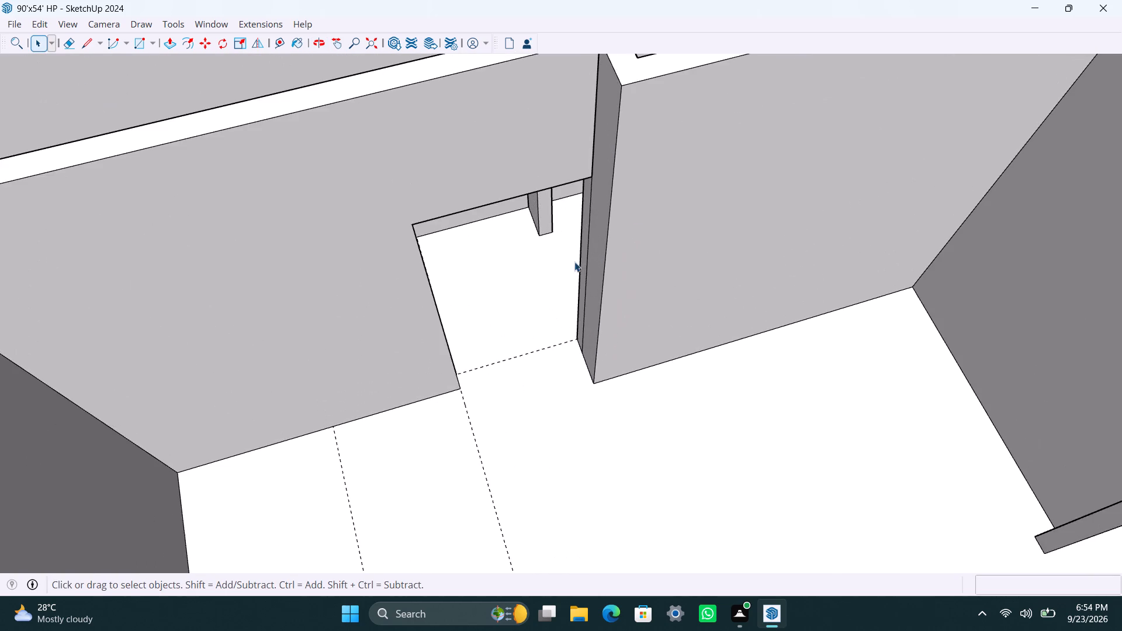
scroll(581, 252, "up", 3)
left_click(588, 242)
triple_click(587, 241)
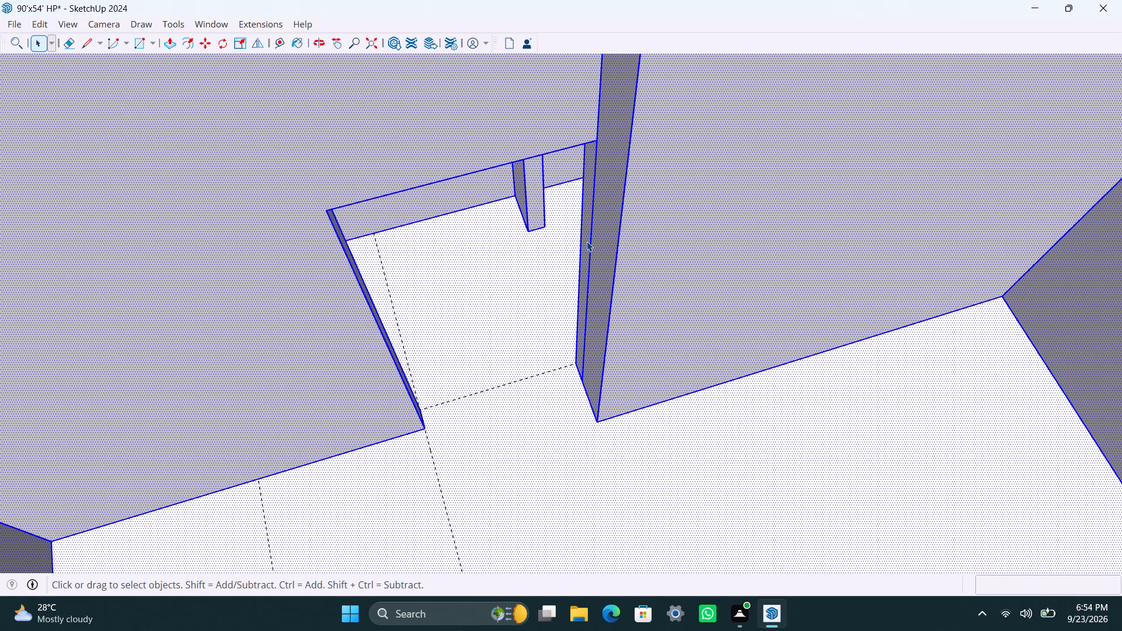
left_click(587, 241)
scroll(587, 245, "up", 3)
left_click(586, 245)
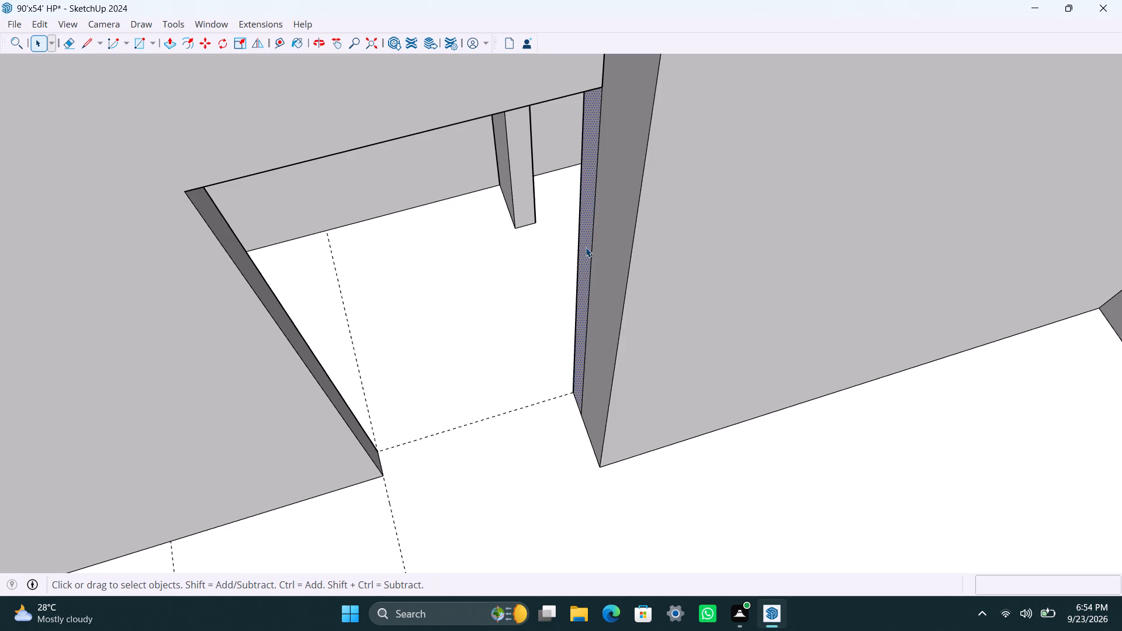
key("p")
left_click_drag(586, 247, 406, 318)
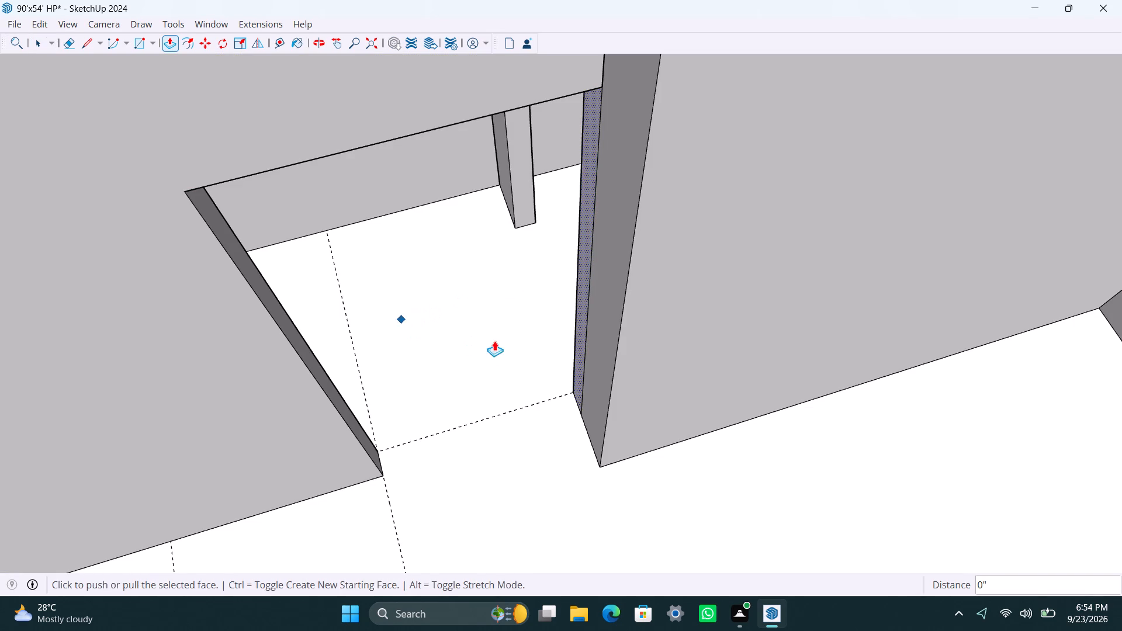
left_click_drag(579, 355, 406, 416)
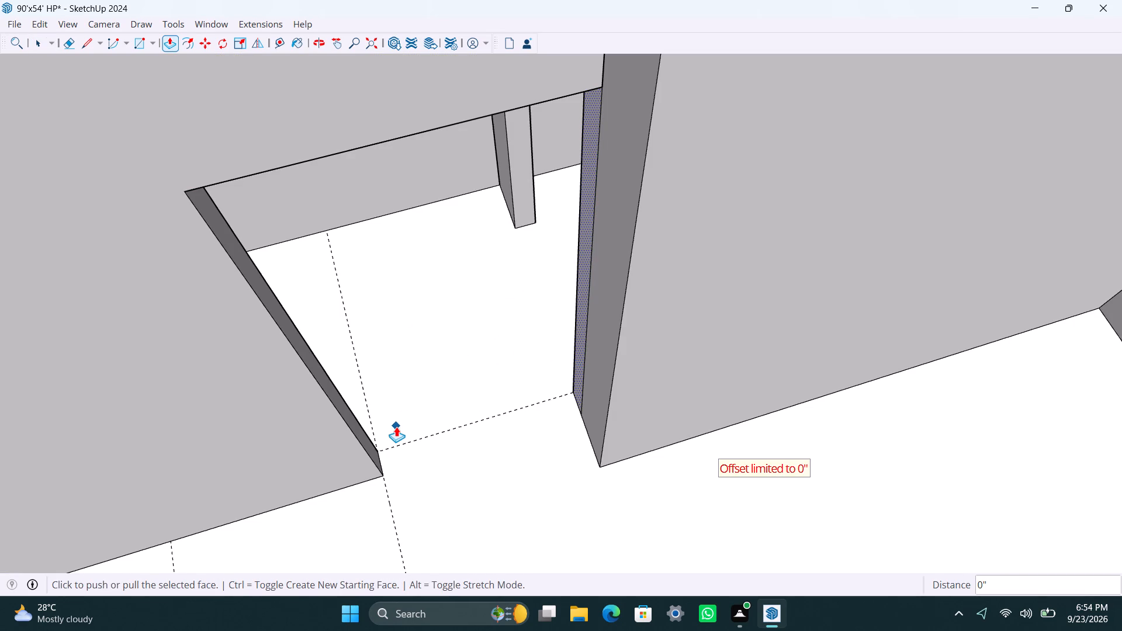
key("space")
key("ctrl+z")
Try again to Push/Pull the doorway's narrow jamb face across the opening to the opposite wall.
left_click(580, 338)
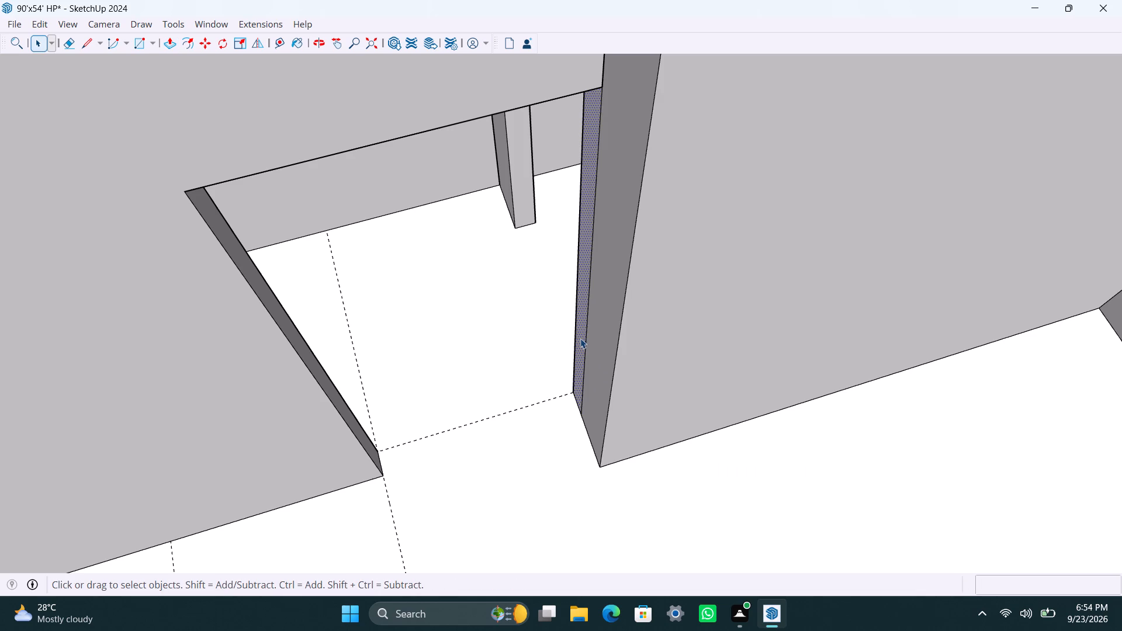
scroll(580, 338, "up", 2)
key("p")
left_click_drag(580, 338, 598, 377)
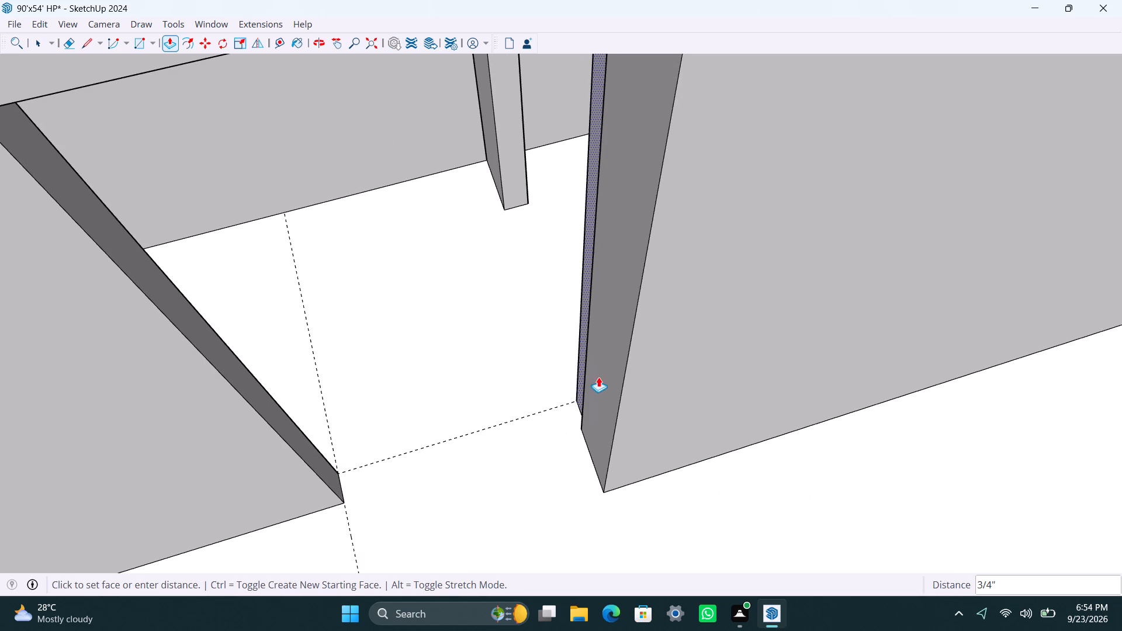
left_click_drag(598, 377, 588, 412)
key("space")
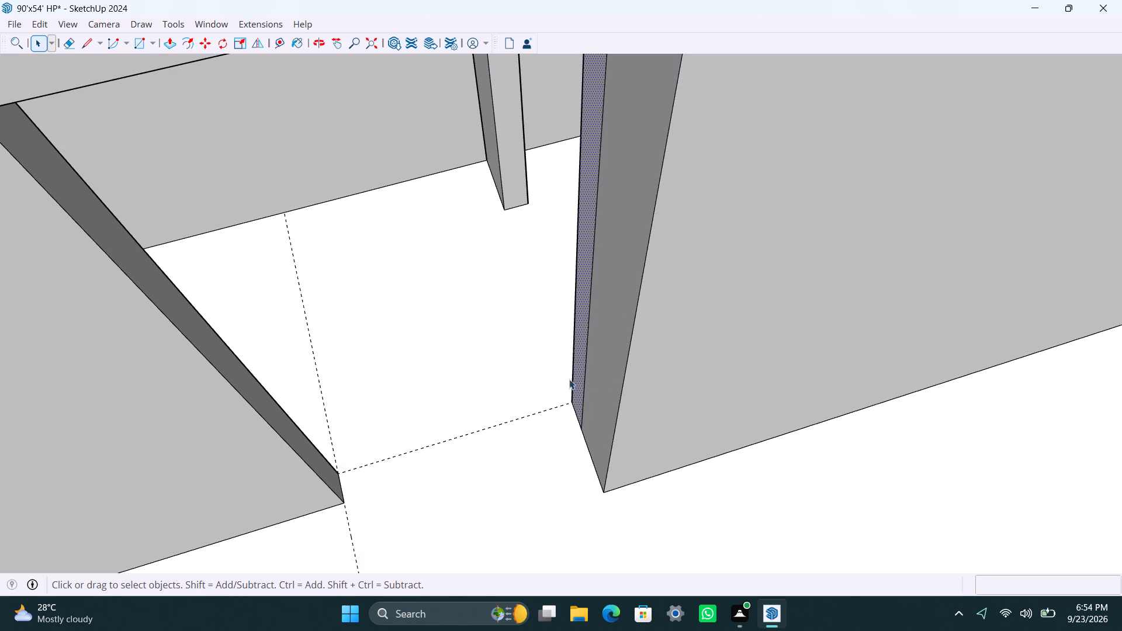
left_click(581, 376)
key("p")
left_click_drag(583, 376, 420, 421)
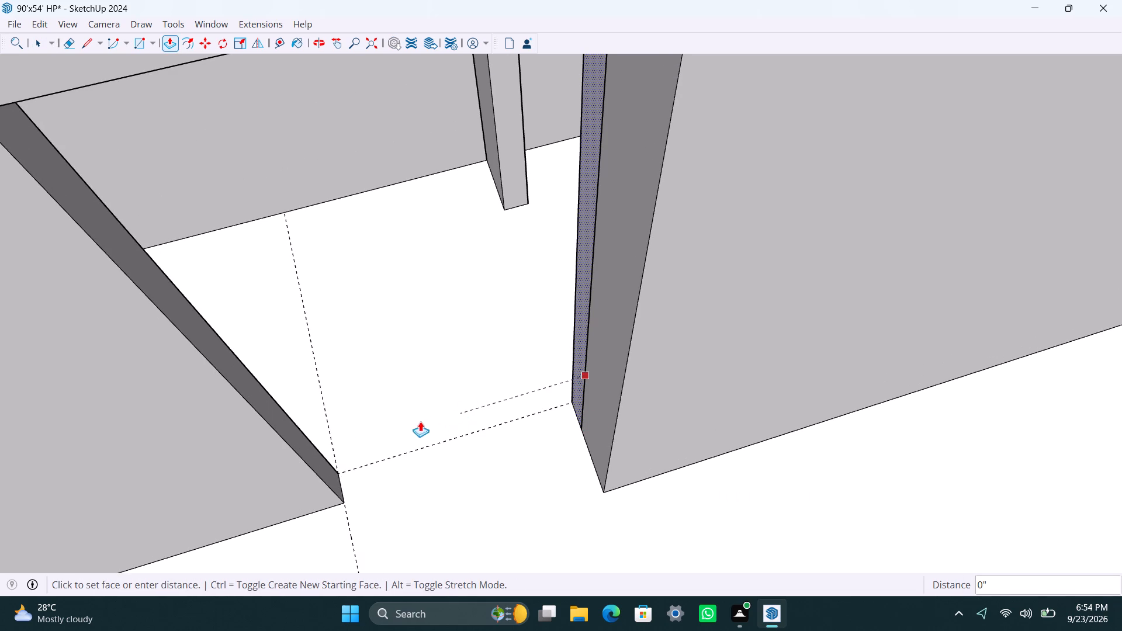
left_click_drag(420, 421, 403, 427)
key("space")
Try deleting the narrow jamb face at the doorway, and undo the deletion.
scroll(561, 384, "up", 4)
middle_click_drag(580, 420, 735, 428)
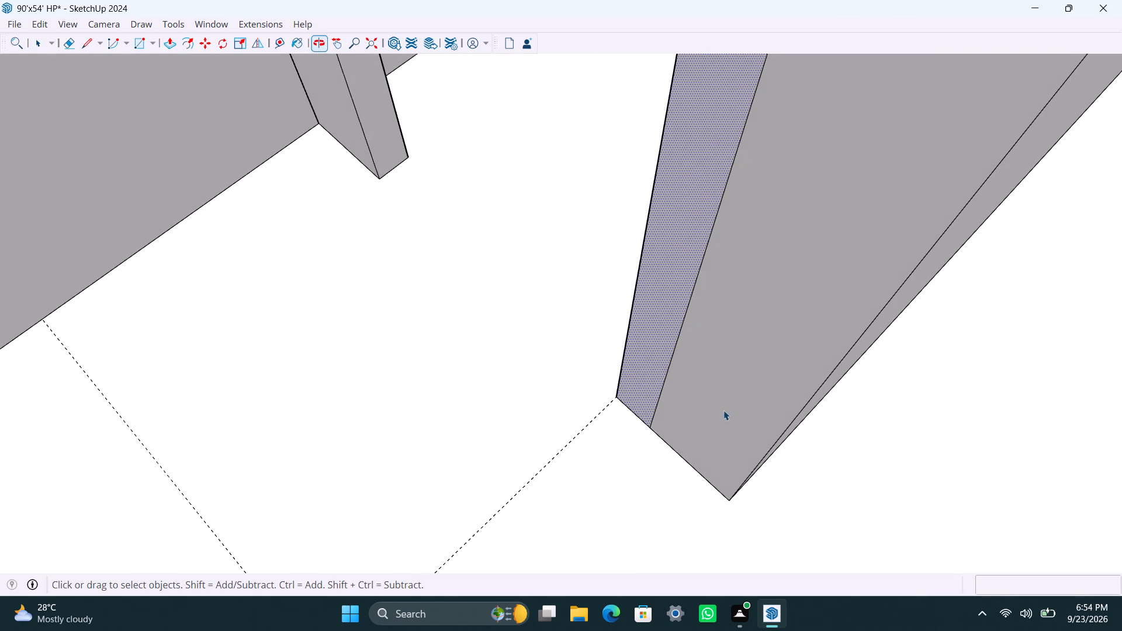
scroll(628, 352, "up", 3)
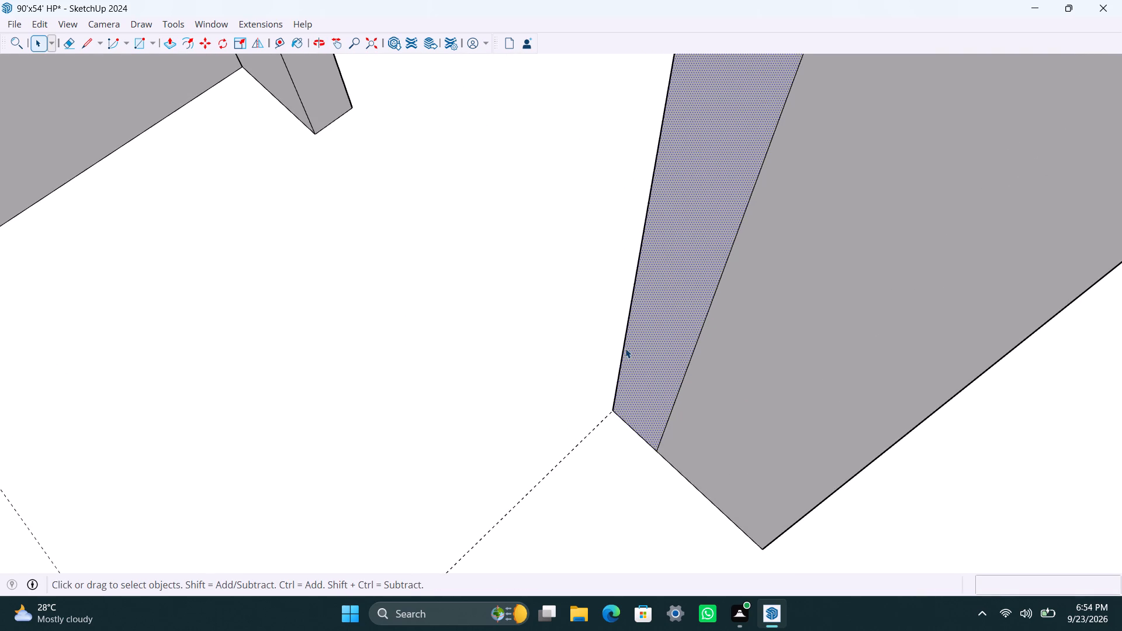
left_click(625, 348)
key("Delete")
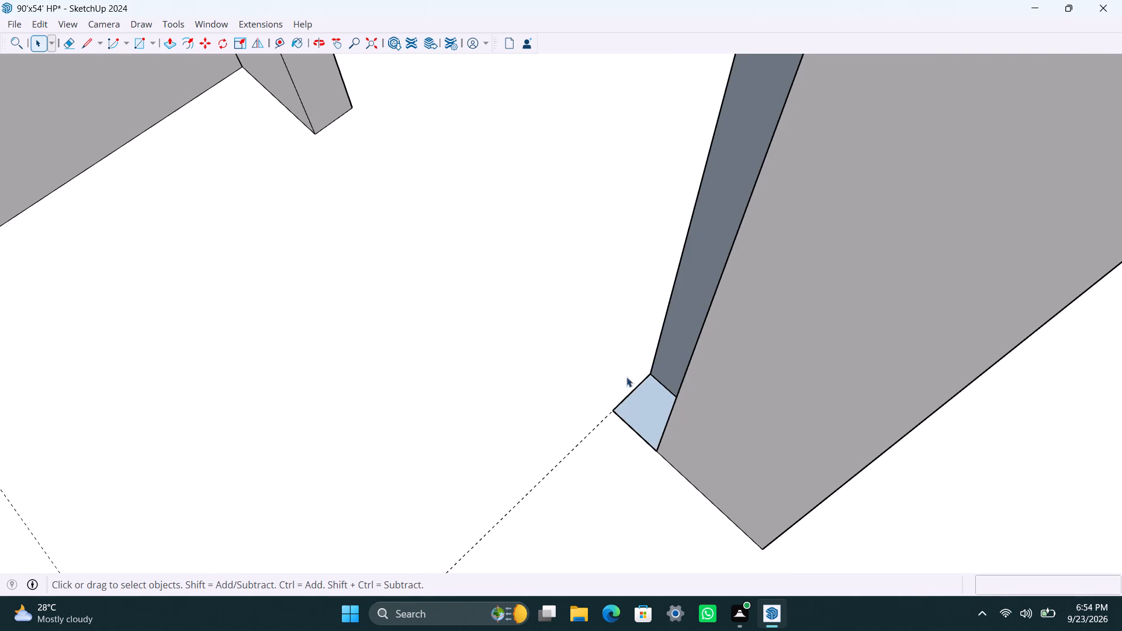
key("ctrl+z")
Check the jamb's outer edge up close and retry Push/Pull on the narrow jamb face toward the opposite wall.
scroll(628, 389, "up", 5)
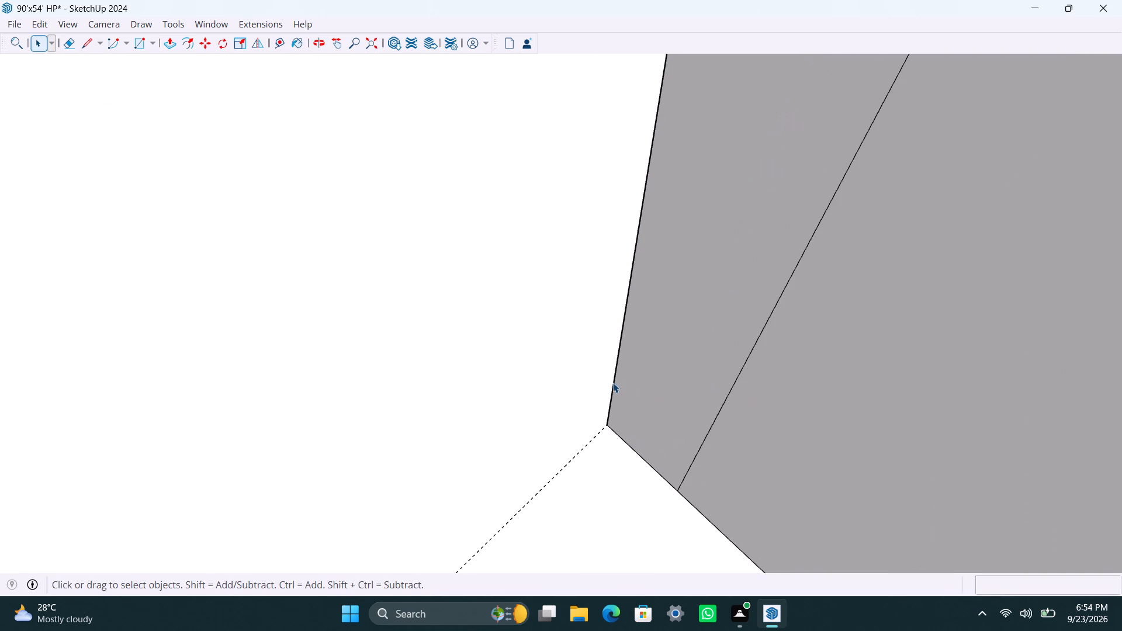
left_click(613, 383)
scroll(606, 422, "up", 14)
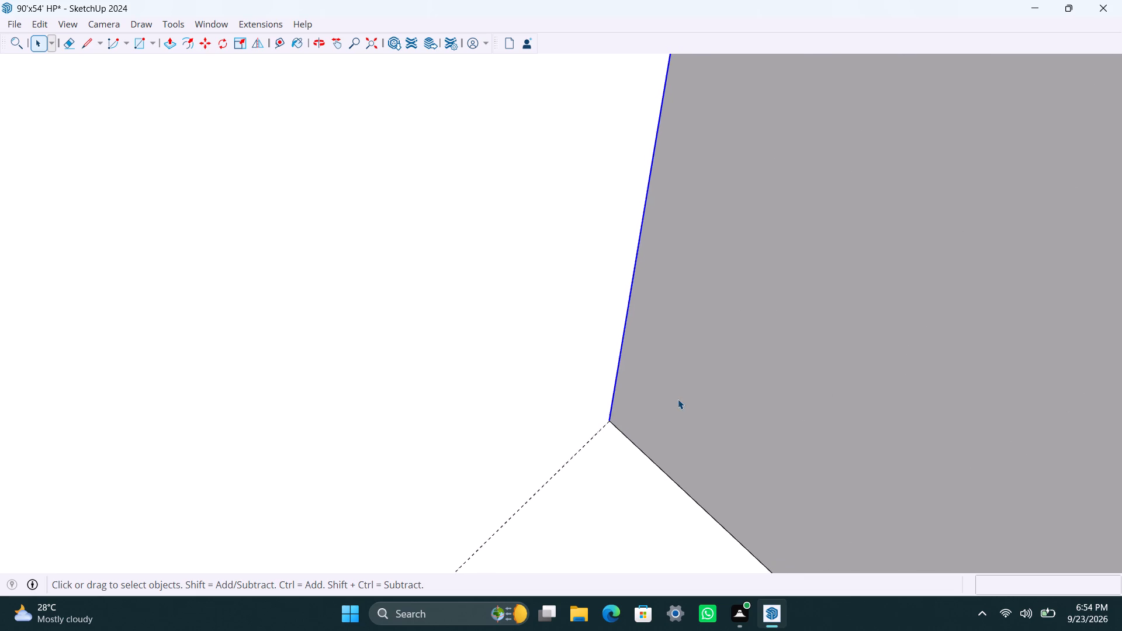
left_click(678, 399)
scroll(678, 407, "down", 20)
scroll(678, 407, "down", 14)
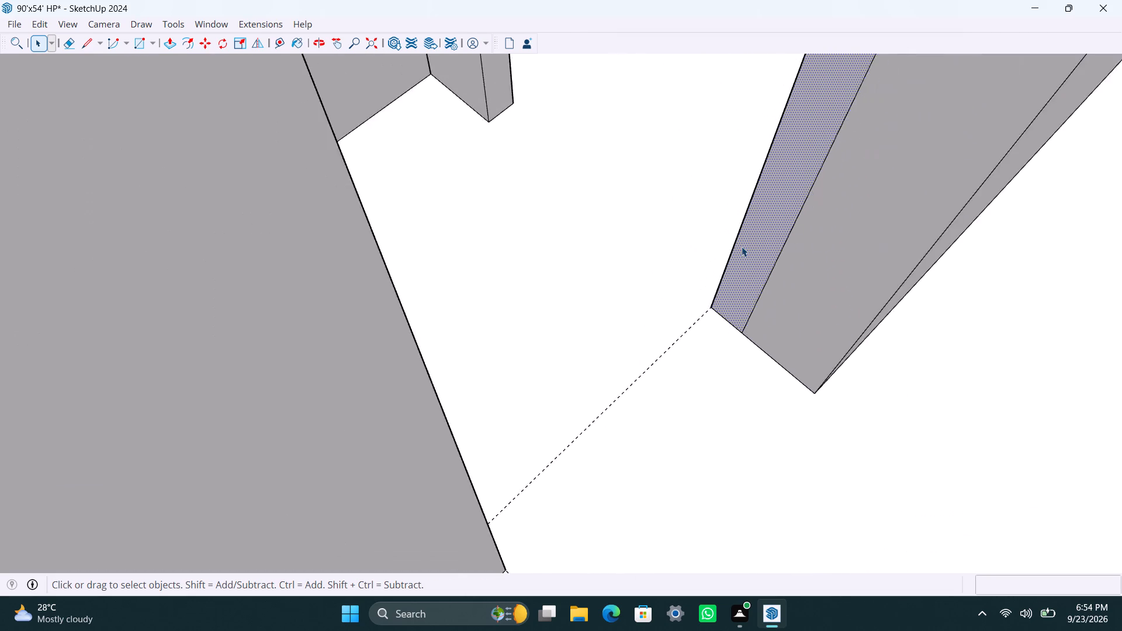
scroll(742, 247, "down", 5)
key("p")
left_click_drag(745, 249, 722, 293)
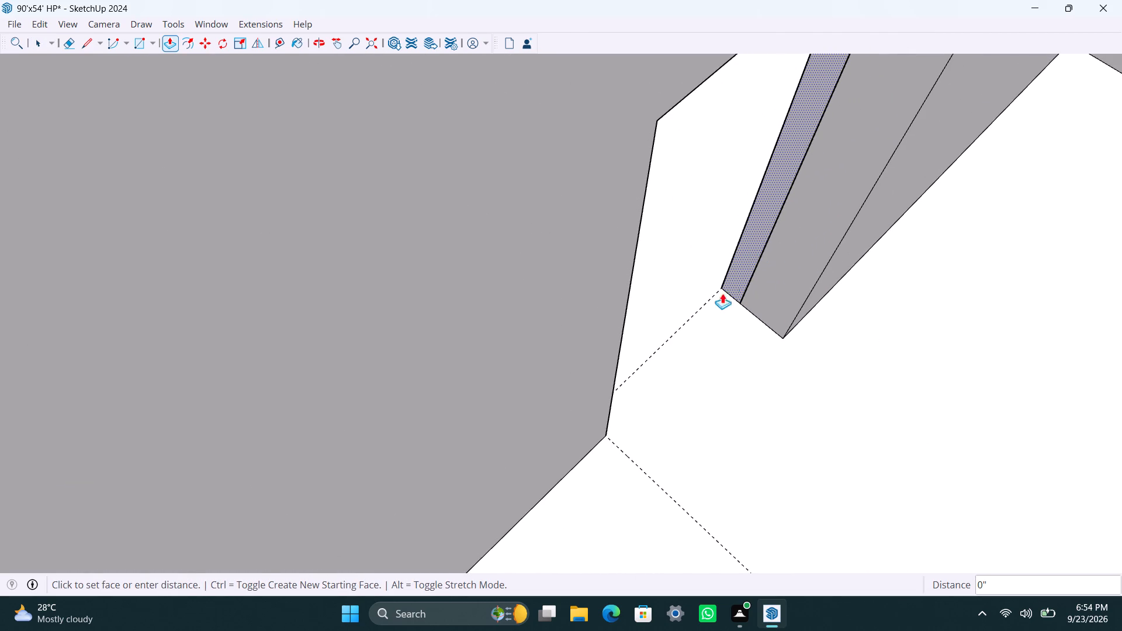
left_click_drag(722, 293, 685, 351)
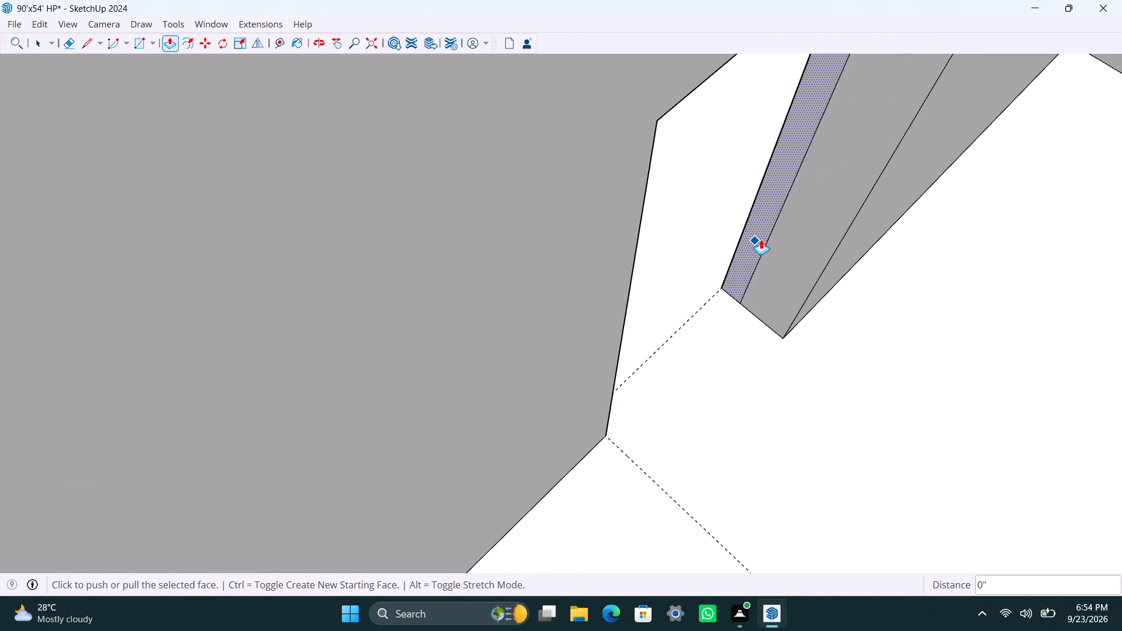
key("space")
Delete the vertical edge that divides the narrow jamb face from the rest of the wall end.
left_click(770, 237)
key("Delete")
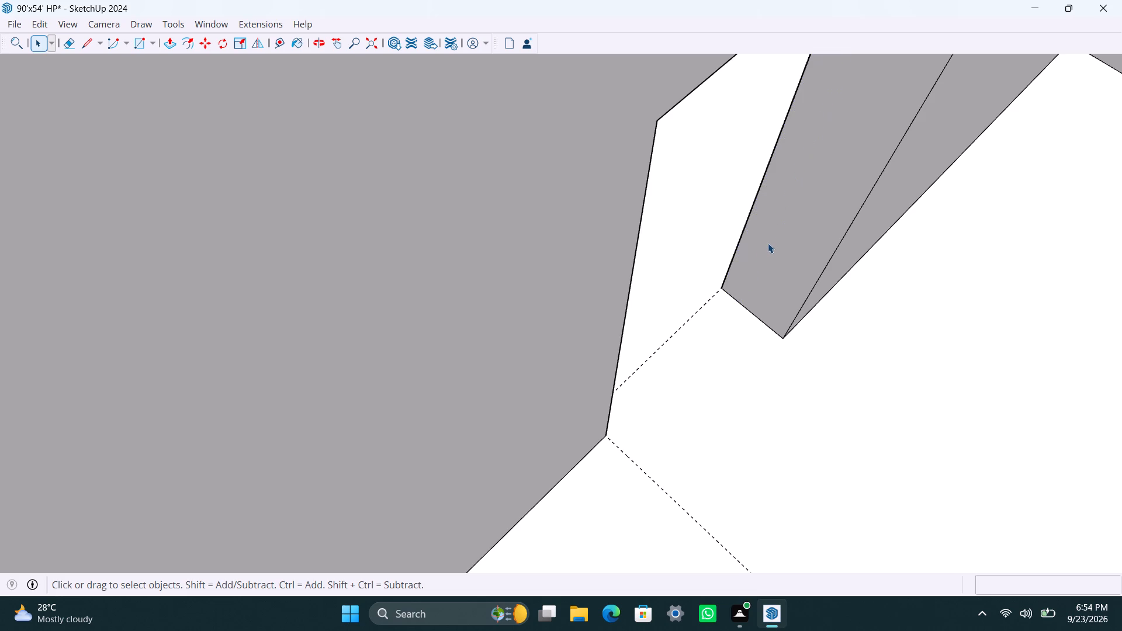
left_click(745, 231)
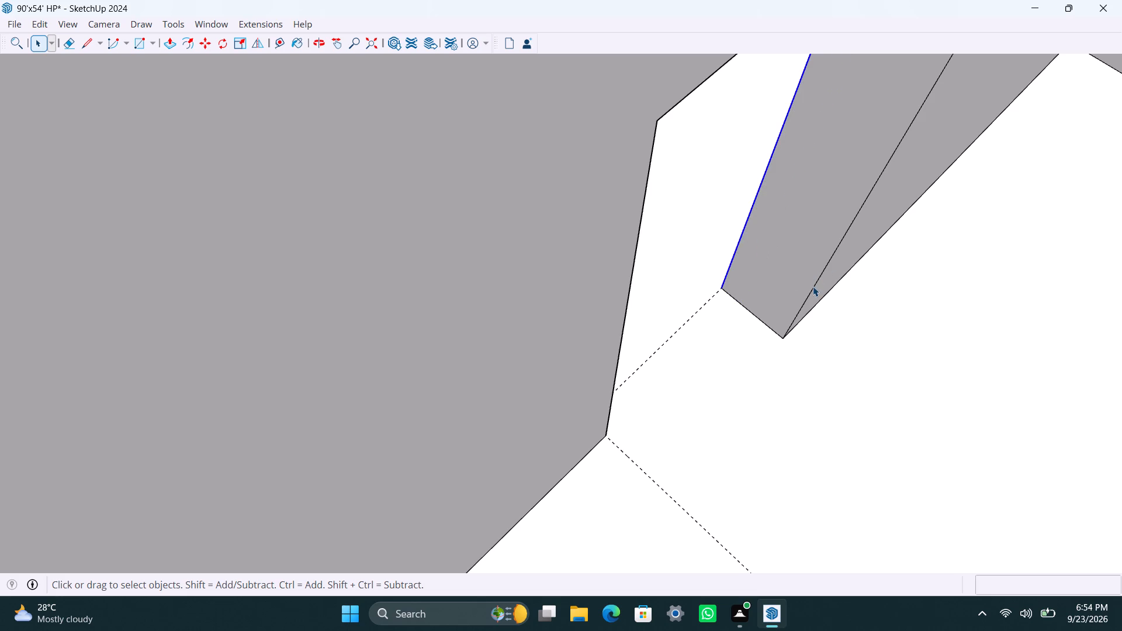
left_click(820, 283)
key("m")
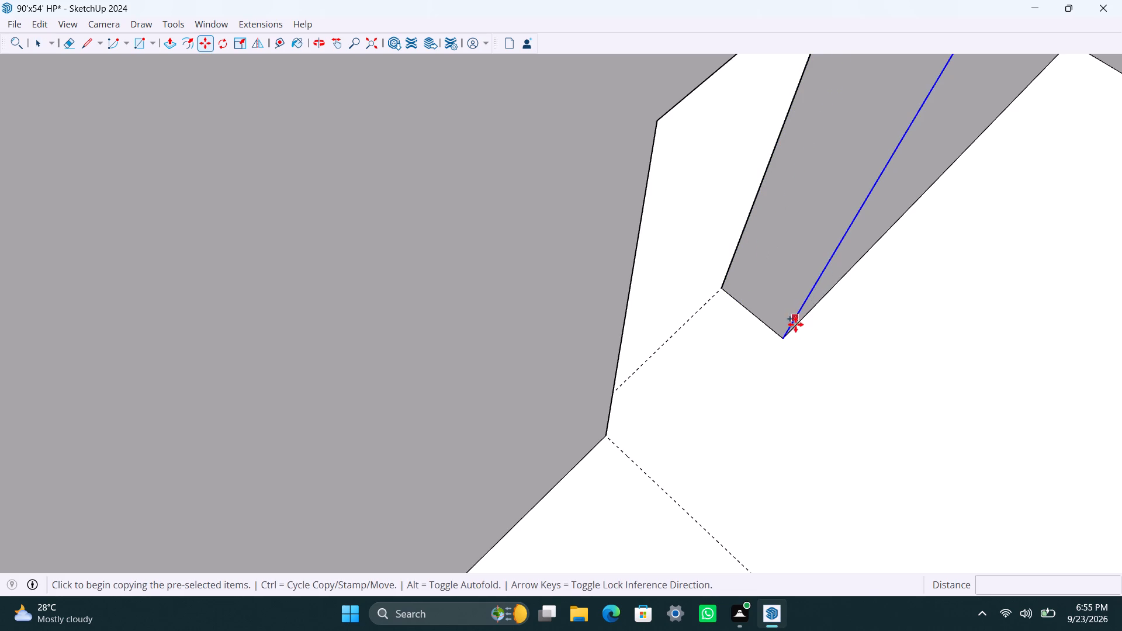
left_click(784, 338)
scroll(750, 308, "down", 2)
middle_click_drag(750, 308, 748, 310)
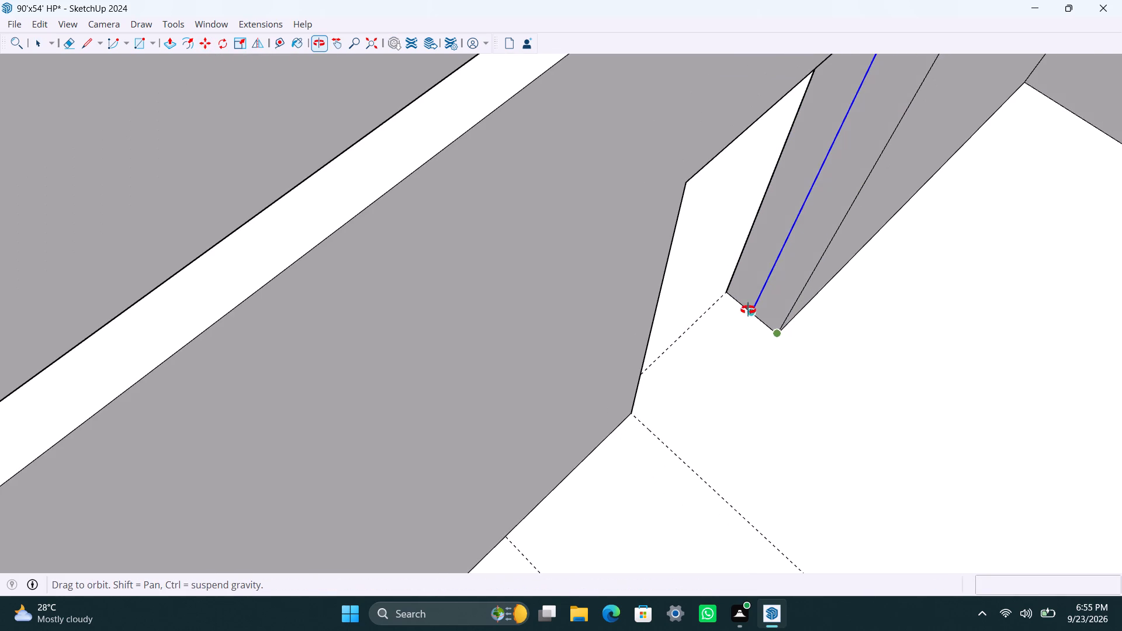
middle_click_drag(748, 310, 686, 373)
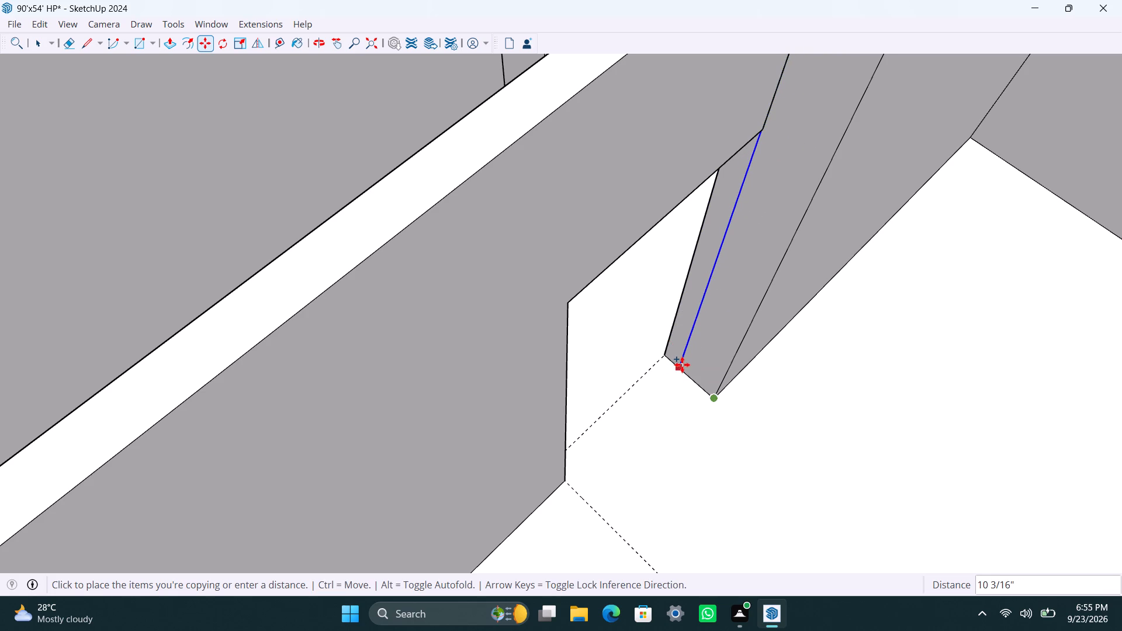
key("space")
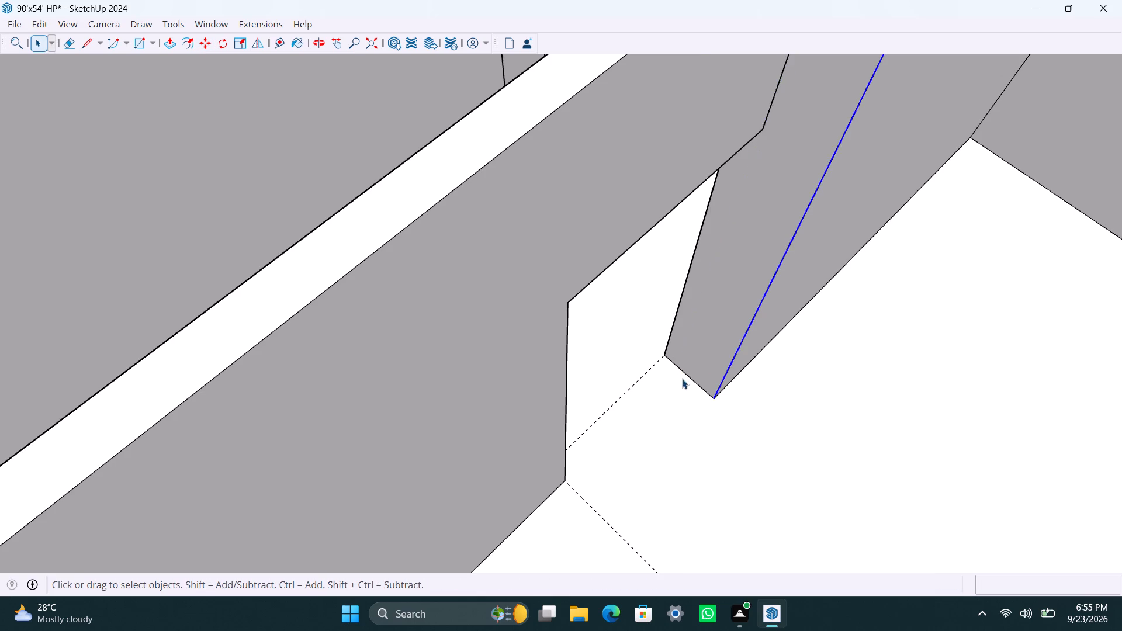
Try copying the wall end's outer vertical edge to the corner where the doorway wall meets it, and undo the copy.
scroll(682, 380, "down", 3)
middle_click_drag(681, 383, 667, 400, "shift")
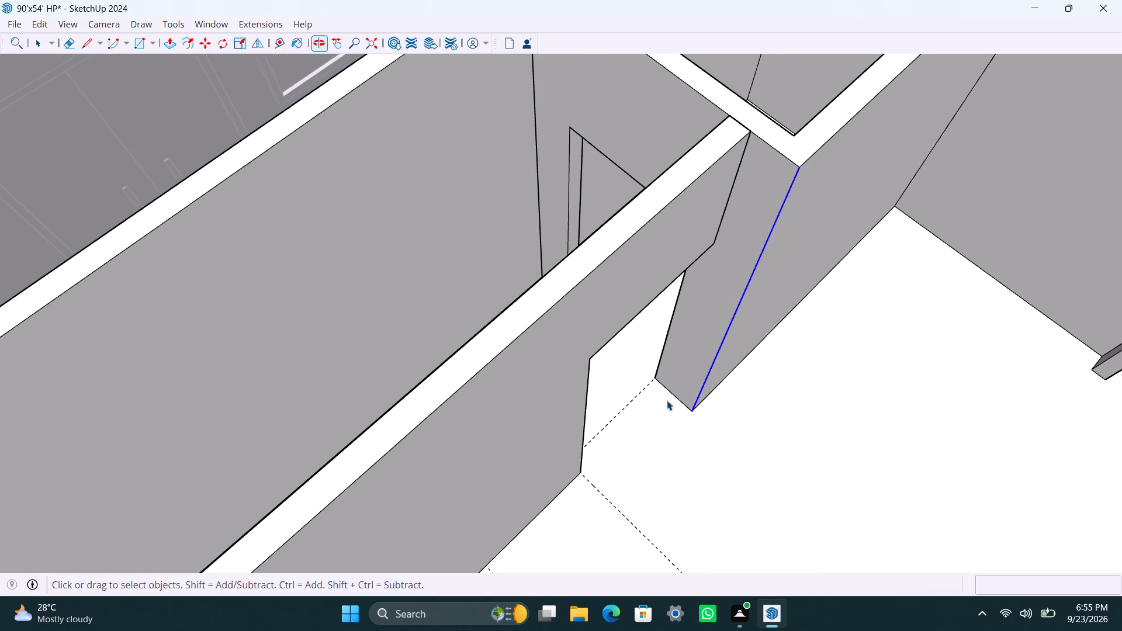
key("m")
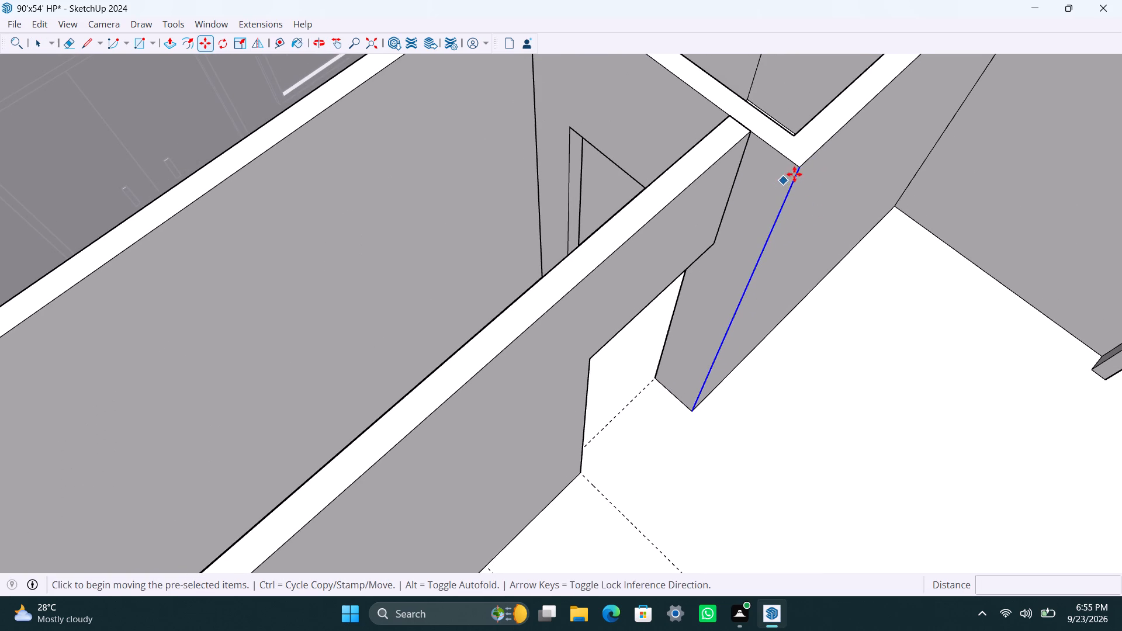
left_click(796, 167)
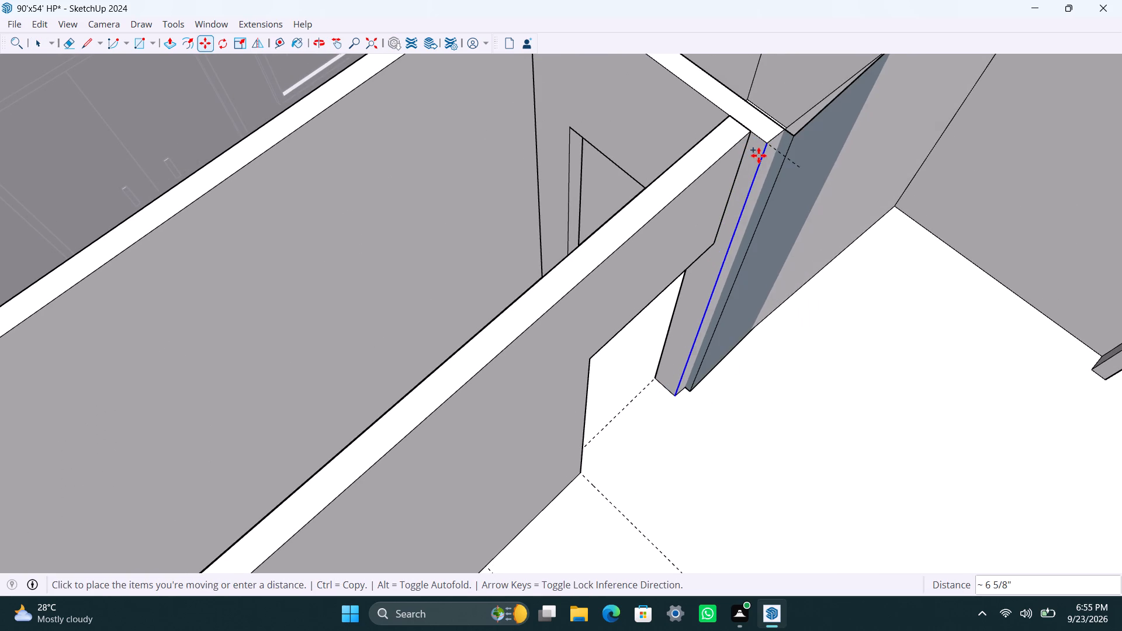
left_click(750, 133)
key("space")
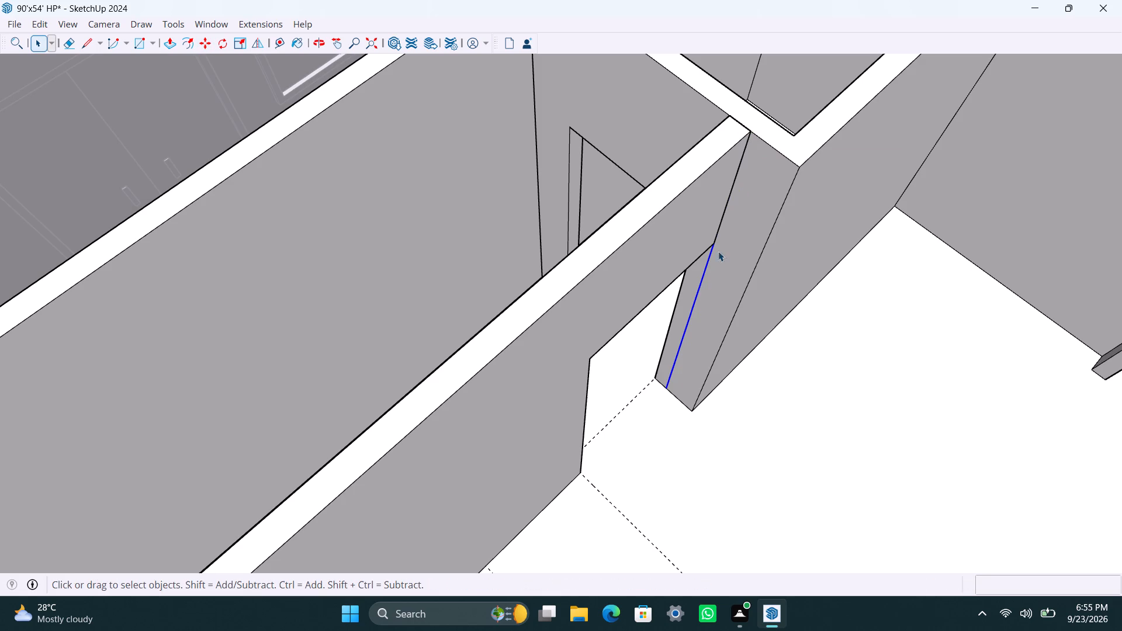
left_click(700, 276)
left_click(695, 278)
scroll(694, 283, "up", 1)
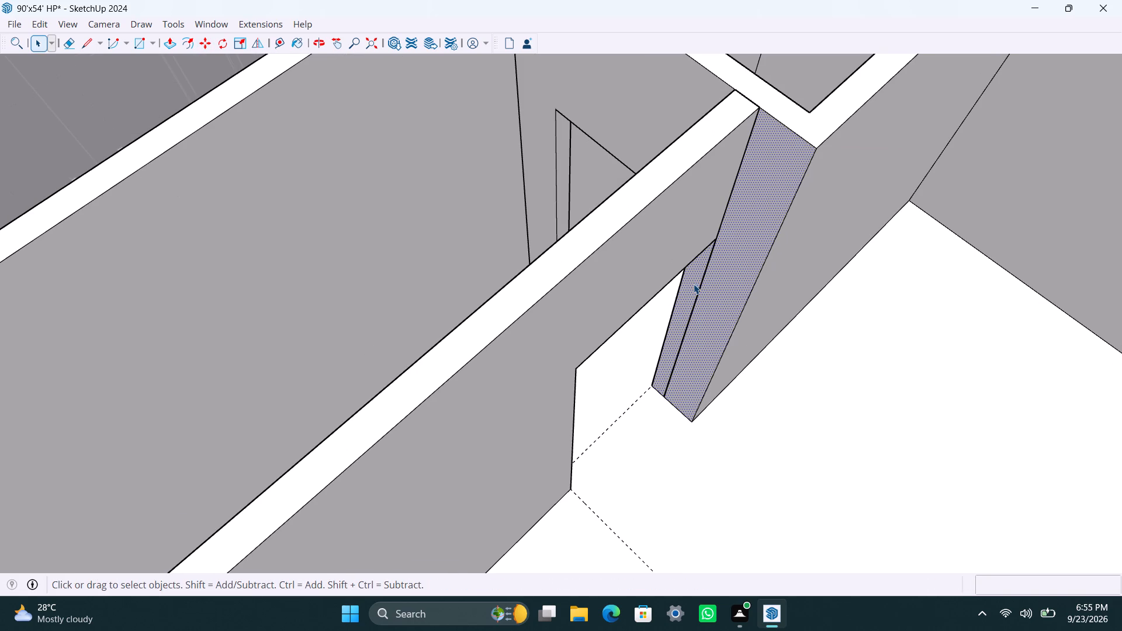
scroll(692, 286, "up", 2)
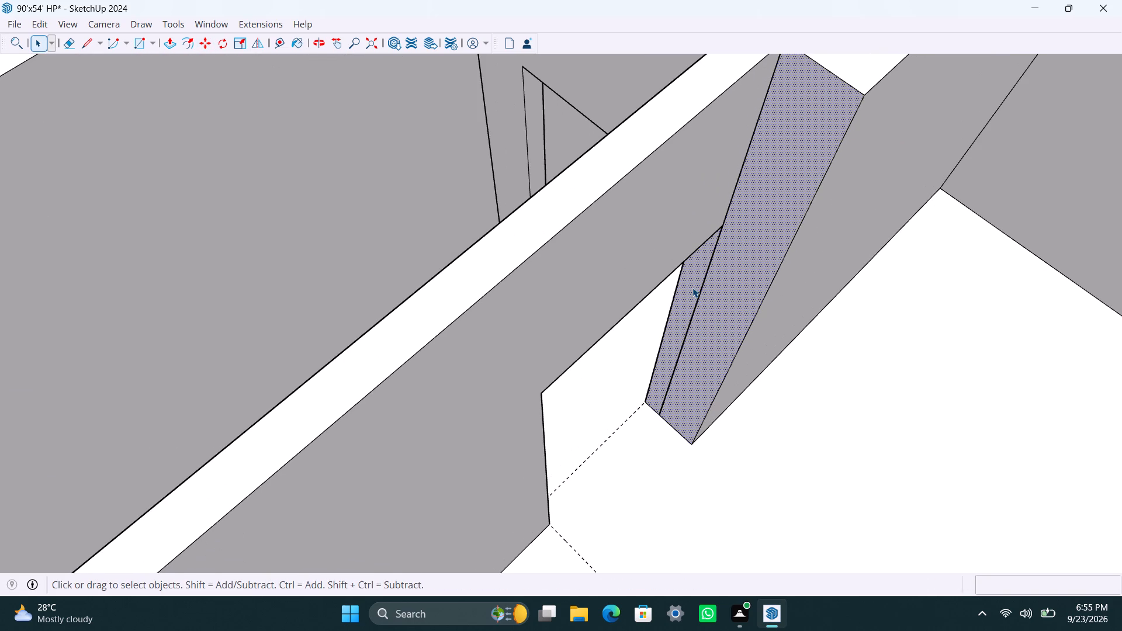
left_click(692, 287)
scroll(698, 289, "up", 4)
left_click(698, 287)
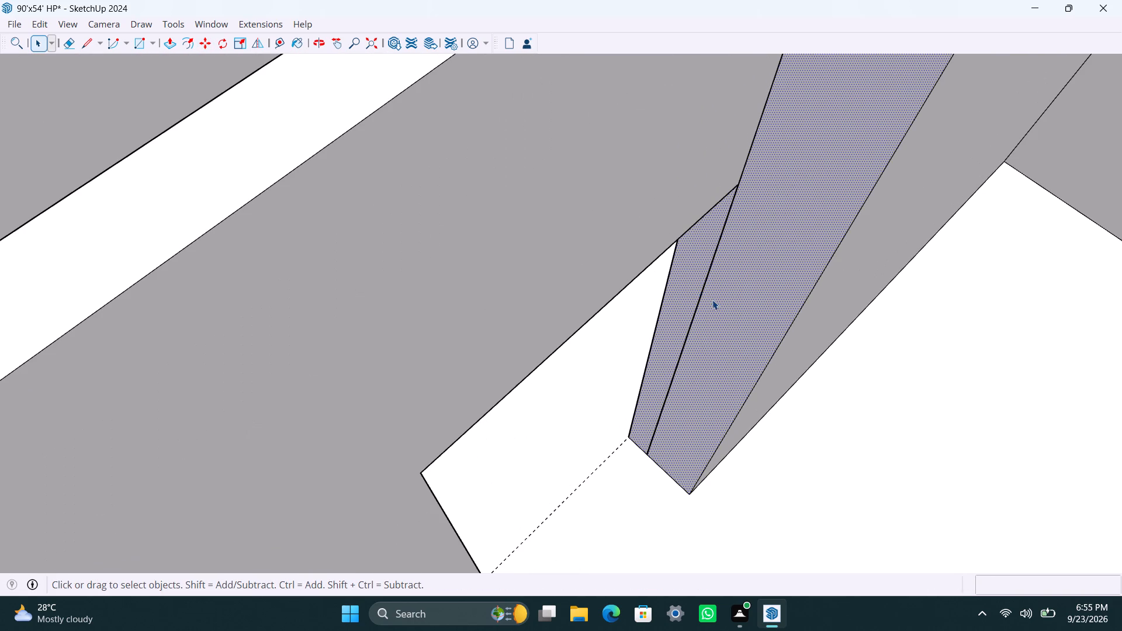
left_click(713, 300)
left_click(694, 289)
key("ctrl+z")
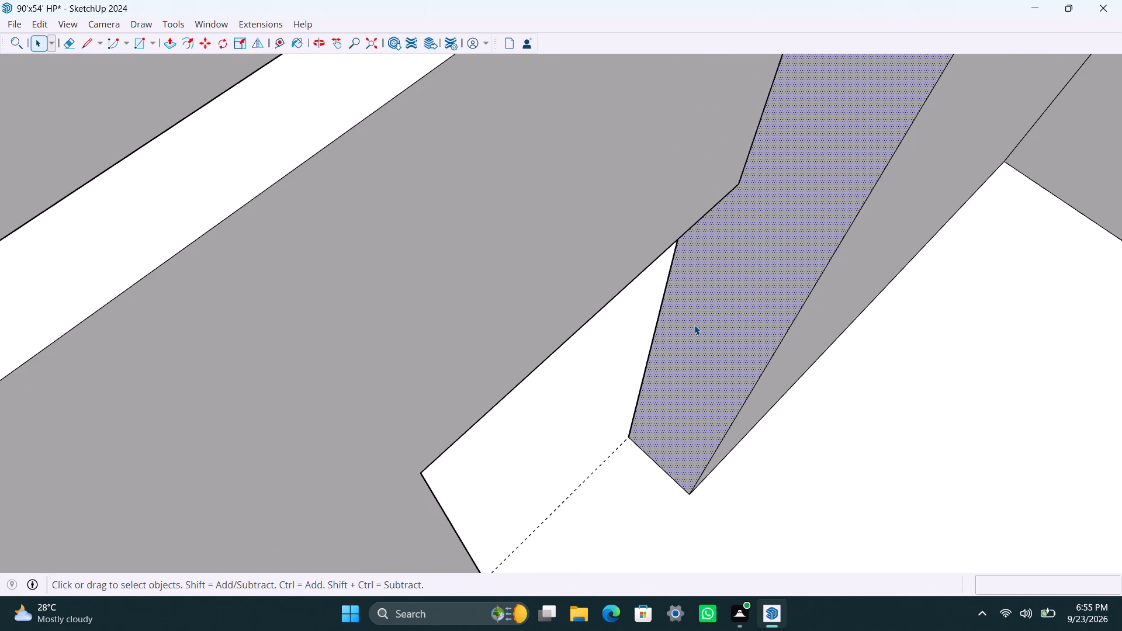
Save the model.
left_click(699, 351)
scroll(687, 370, "down", 4)
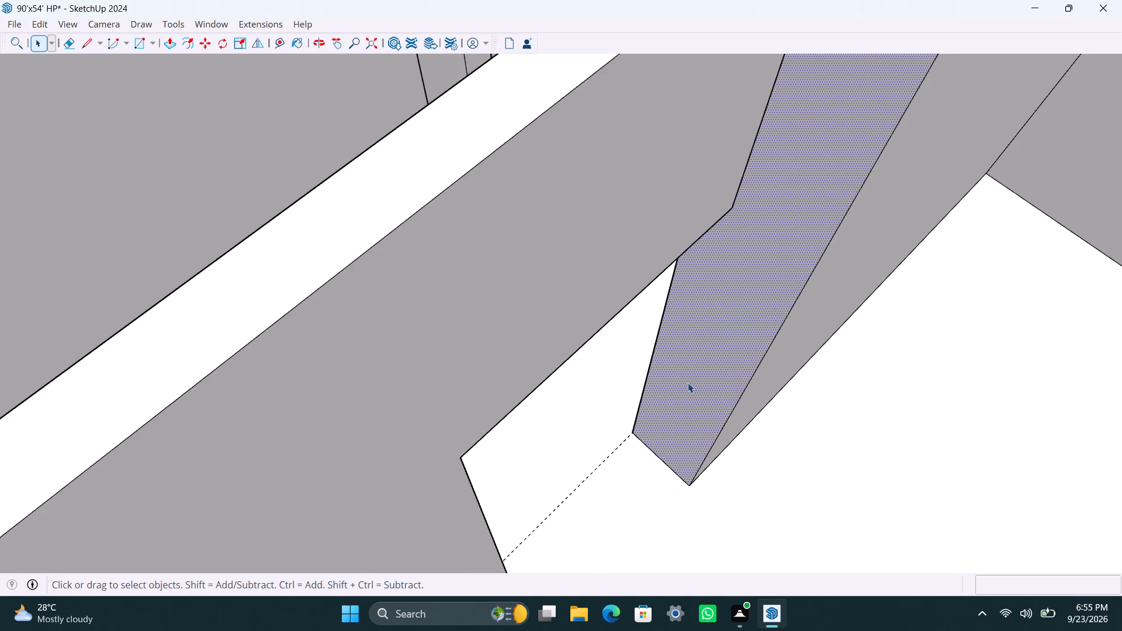
scroll(685, 366, "down", 5)
left_click(744, 442)
key("ctrl+s")
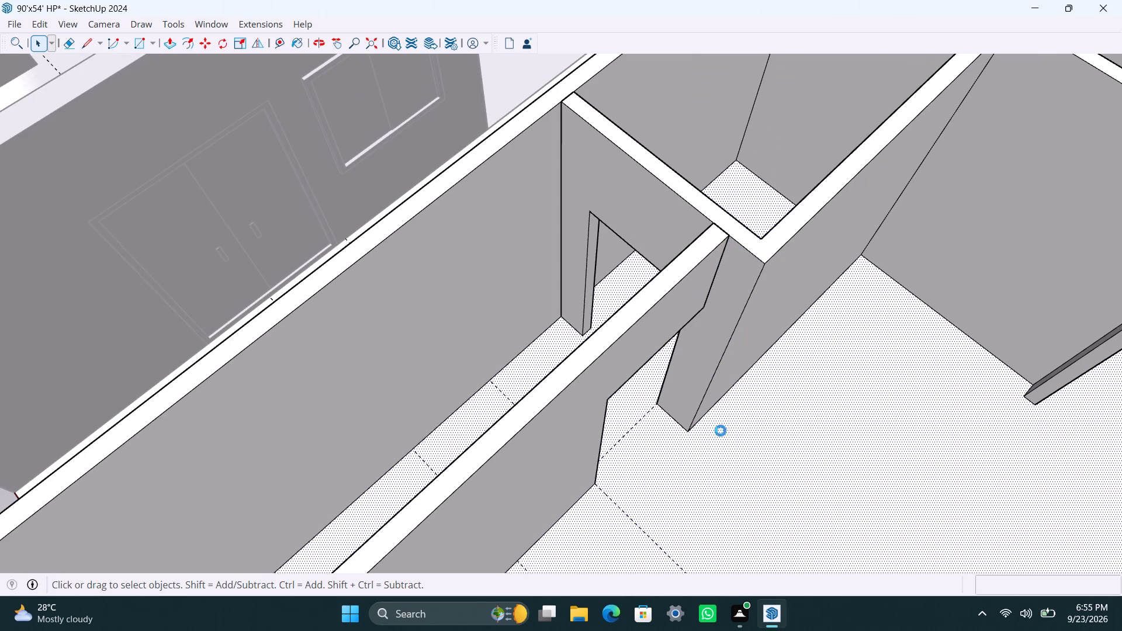
Examine the second unit's walls and door openings around the main hall from several angles.
key("space")
scroll(715, 420, "down", 5)
scroll(702, 379, "up", 3)
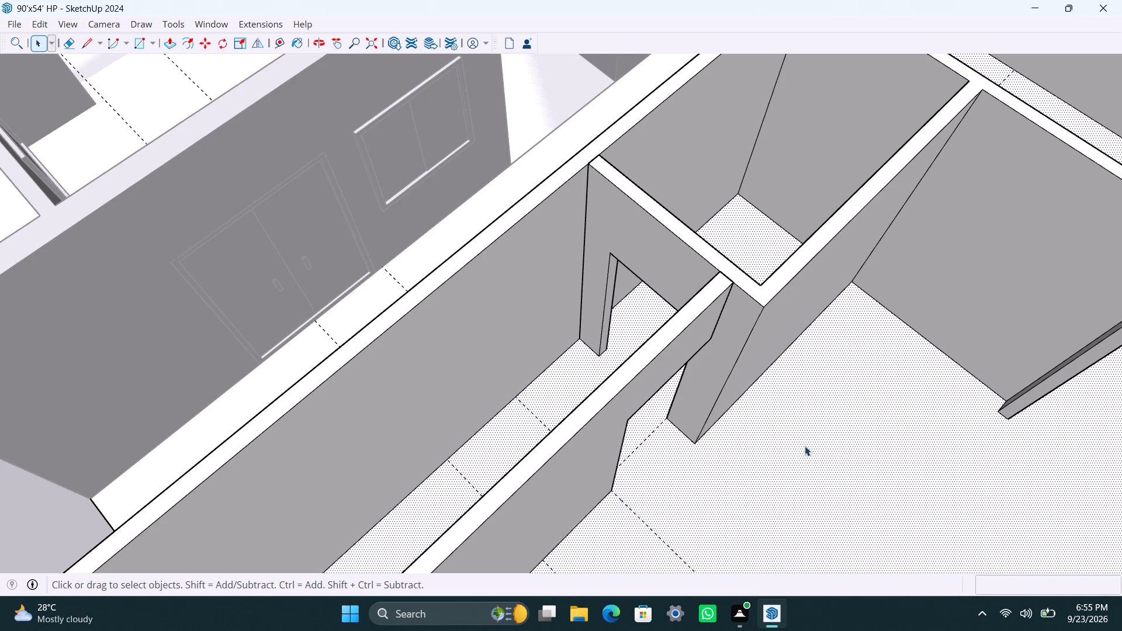
scroll(728, 470, "down", 4)
scroll(688, 433, "down", 4)
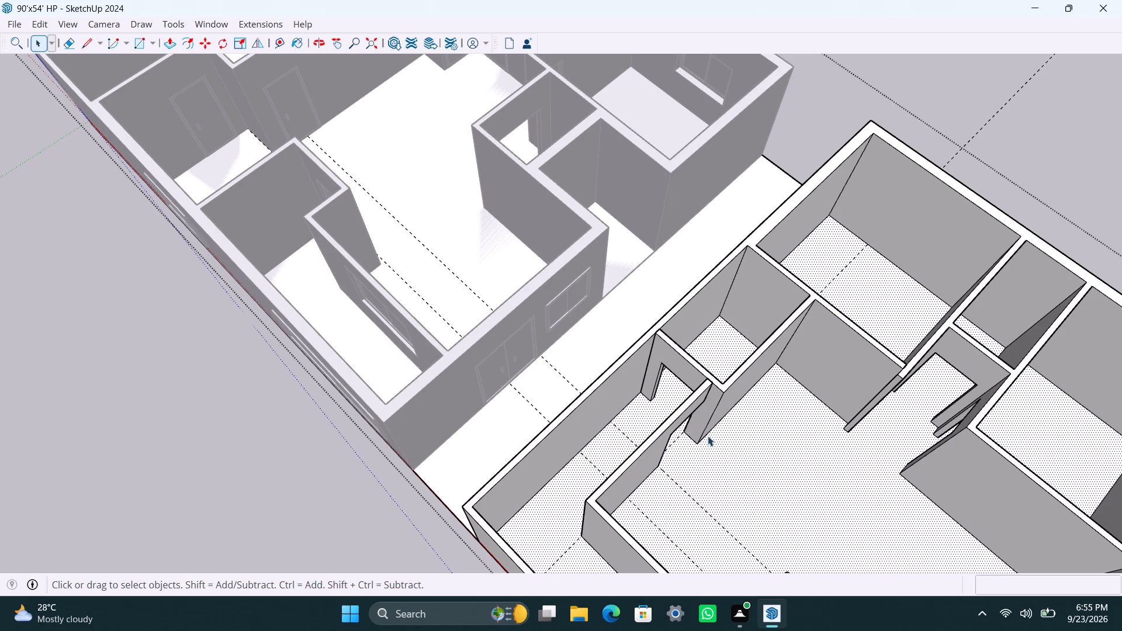
scroll(705, 431, "up", 12)
scroll(676, 436, "down", 8)
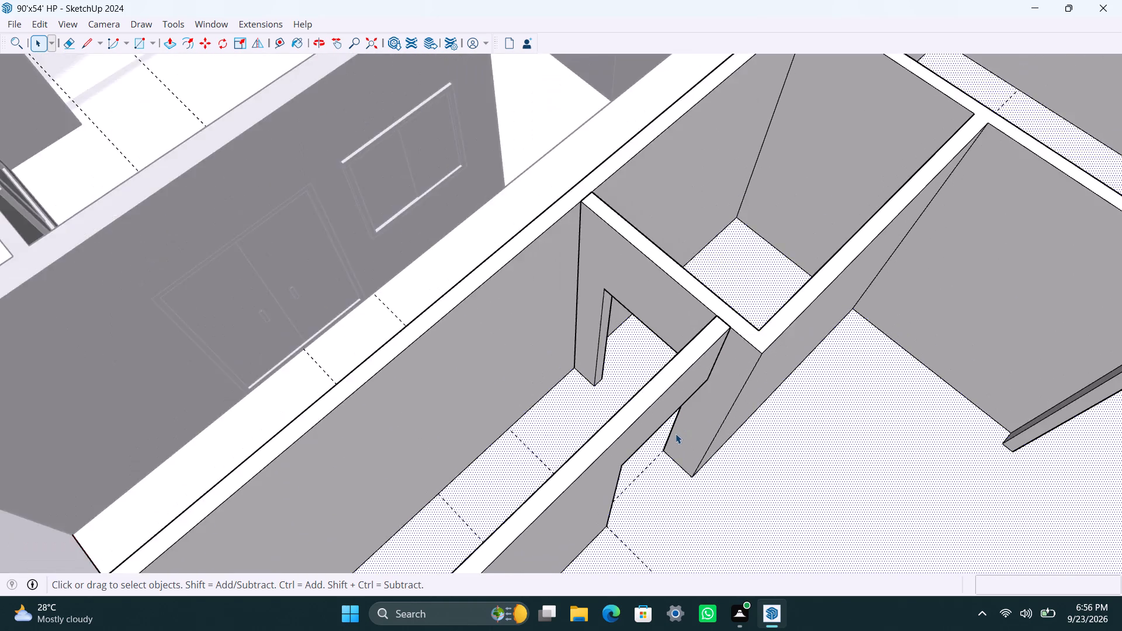
scroll(676, 434, "down", 3)
middle_click_drag(719, 442, 427, 321)
scroll(479, 394, "down", 3)
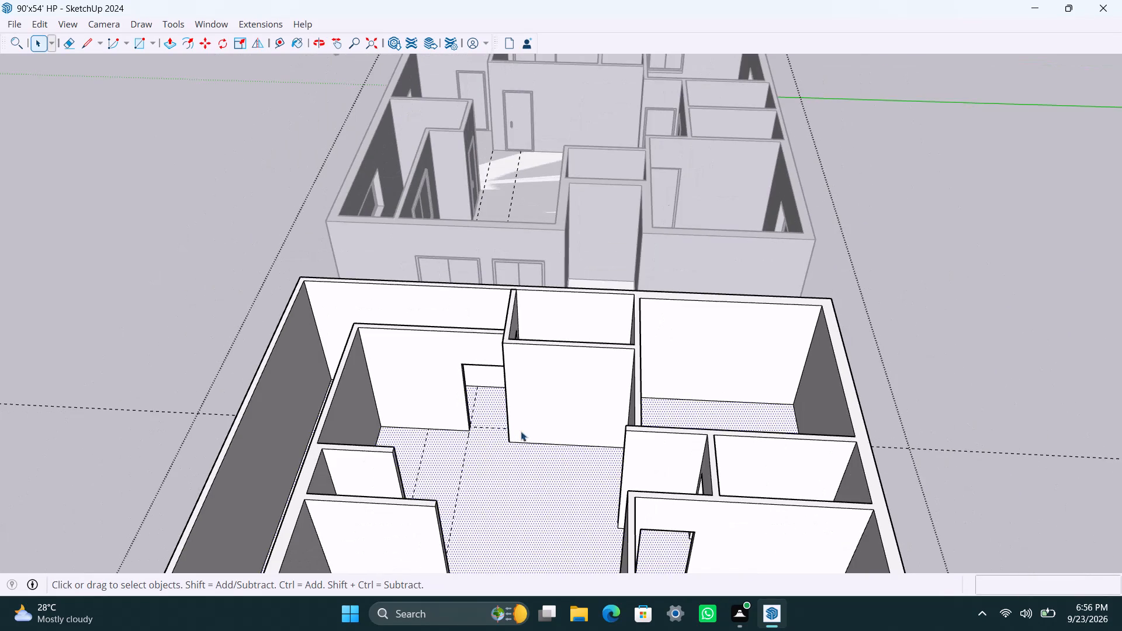
middle_click_drag(532, 442, 533, 398, "shift")
scroll(530, 398, "up", 4)
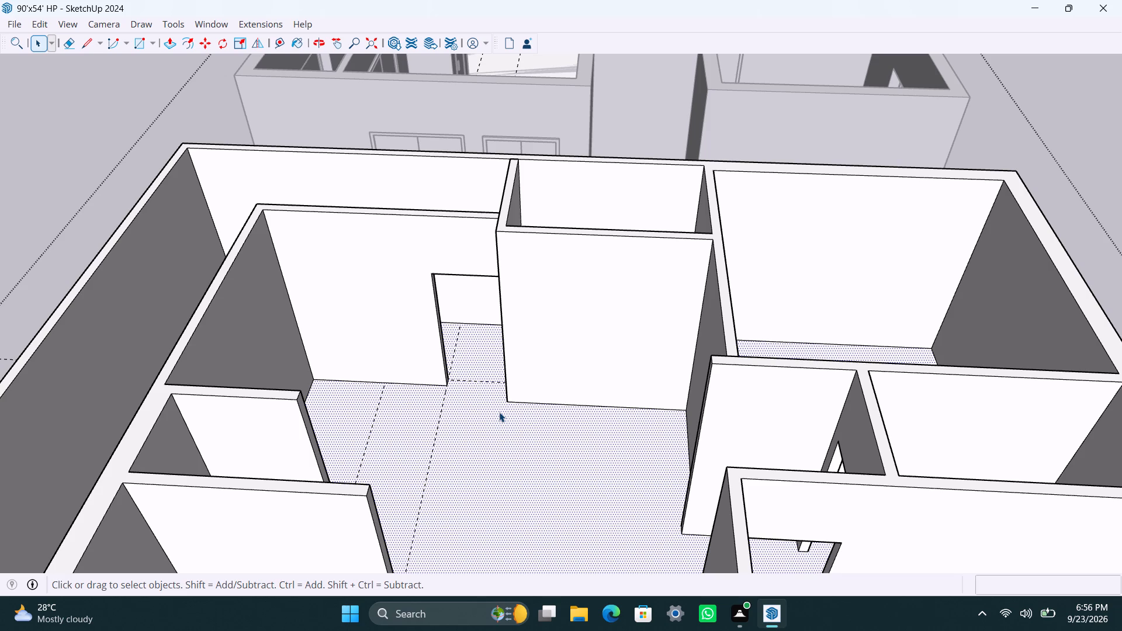
Lengthen the free end of the partition beside the inner passage doorway using Push/Pull: 2' out, 1' back, and 6" out again.
scroll(499, 460, "down", 3)
middle_click_drag(502, 464, 772, 541)
scroll(773, 434, "up", 4)
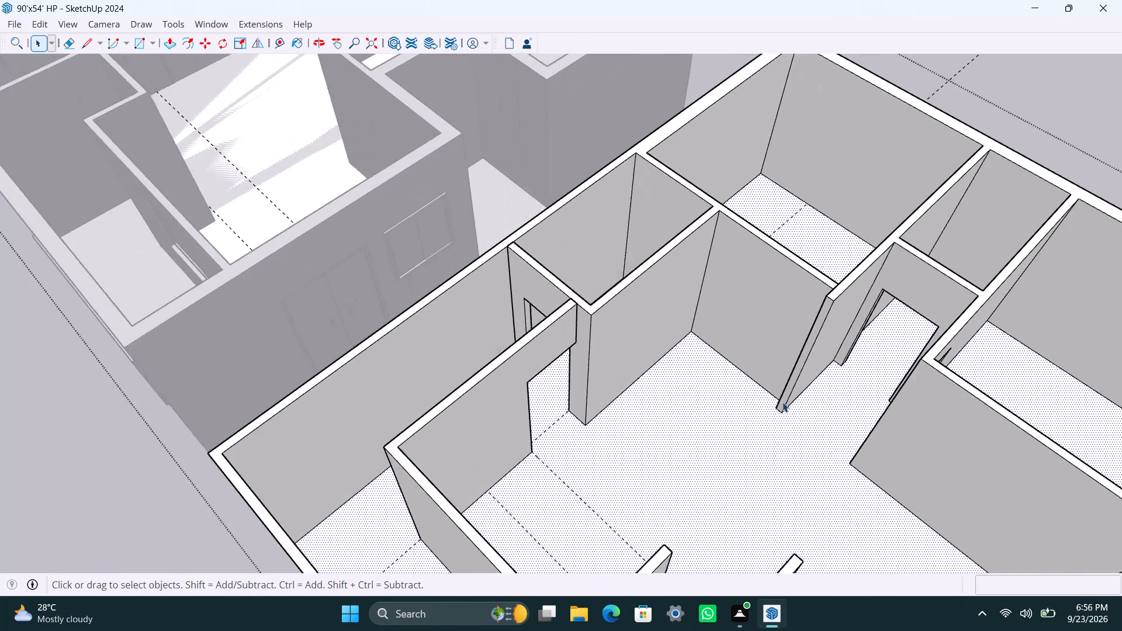
scroll(782, 402, "up", 2)
left_click(784, 393)
key("p")
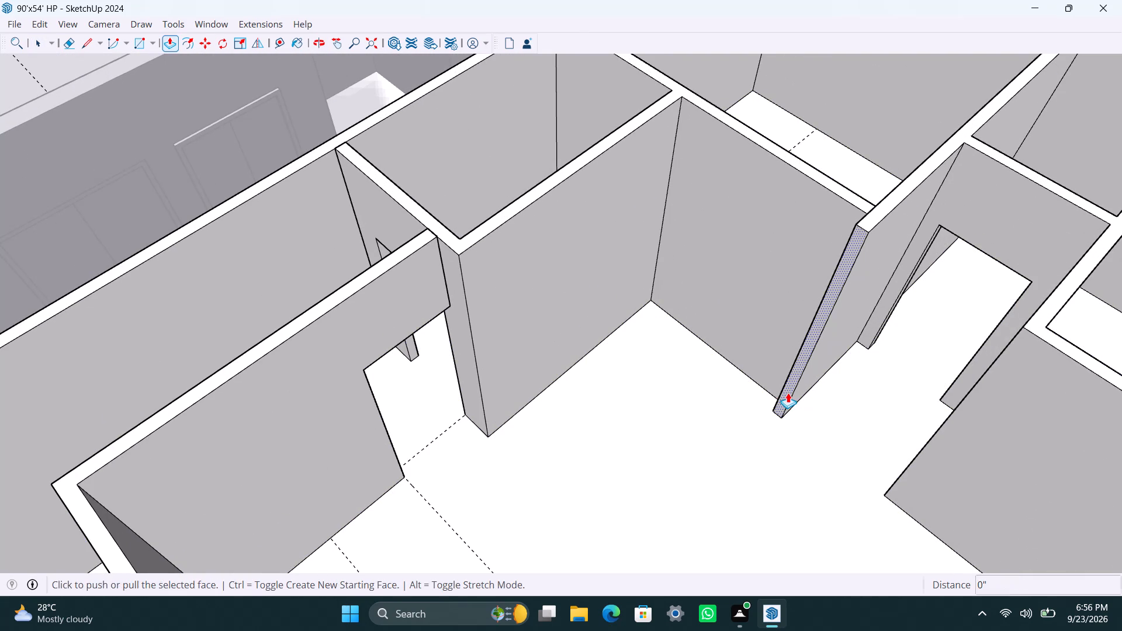
left_click_drag(788, 393, 759, 419)
type("2'")
key("Return")
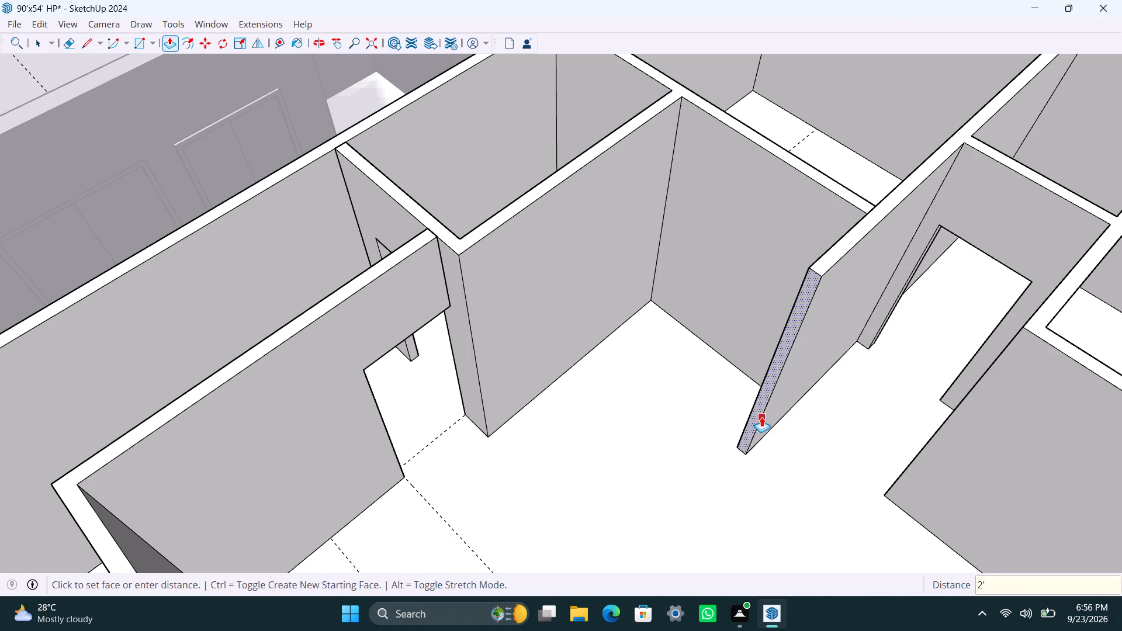
left_click(761, 417)
type("1'")
key("Return")
left_click(769, 401)
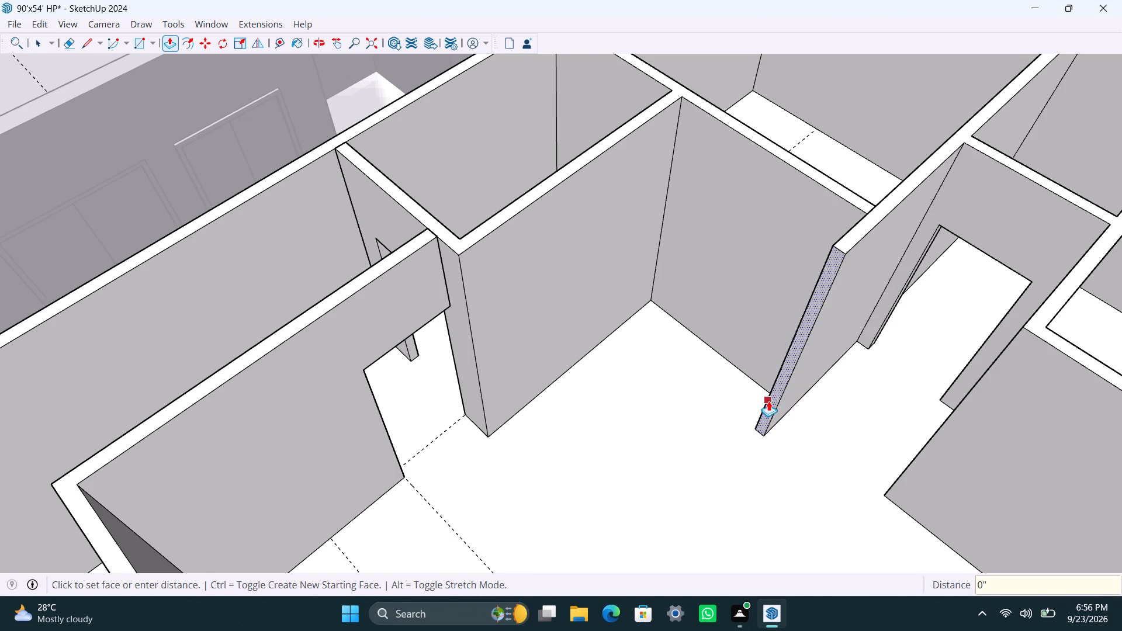
key("6")
key("shift+quotedbl")
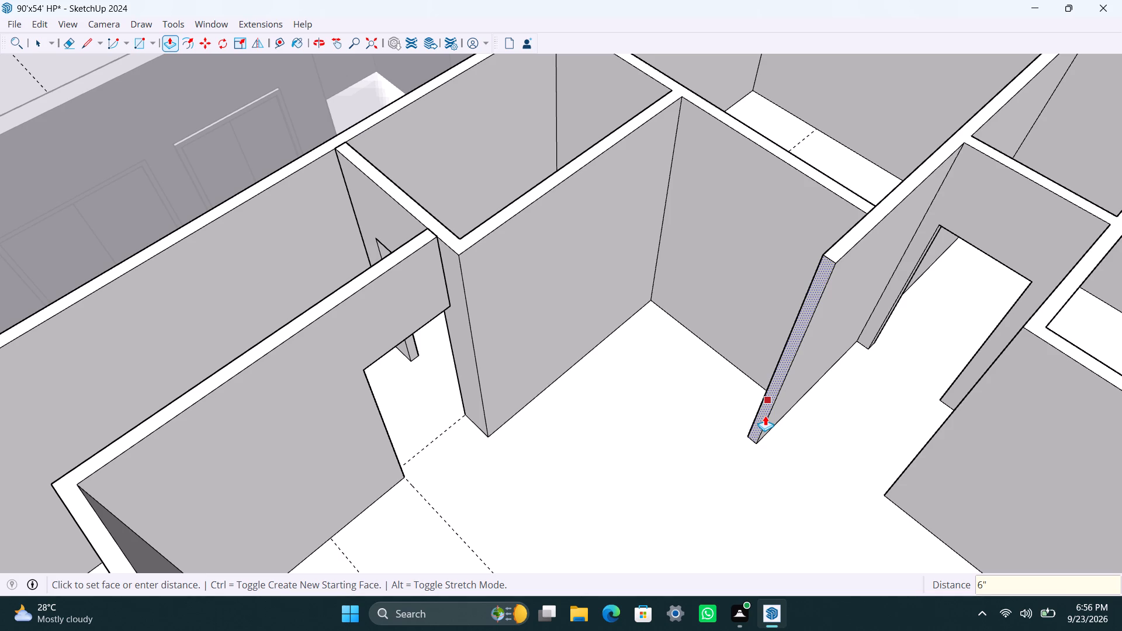
key("Return")
key("space")
Check the hall doorway and its jamb up close, and save the model.
scroll(724, 394, "down", 2)
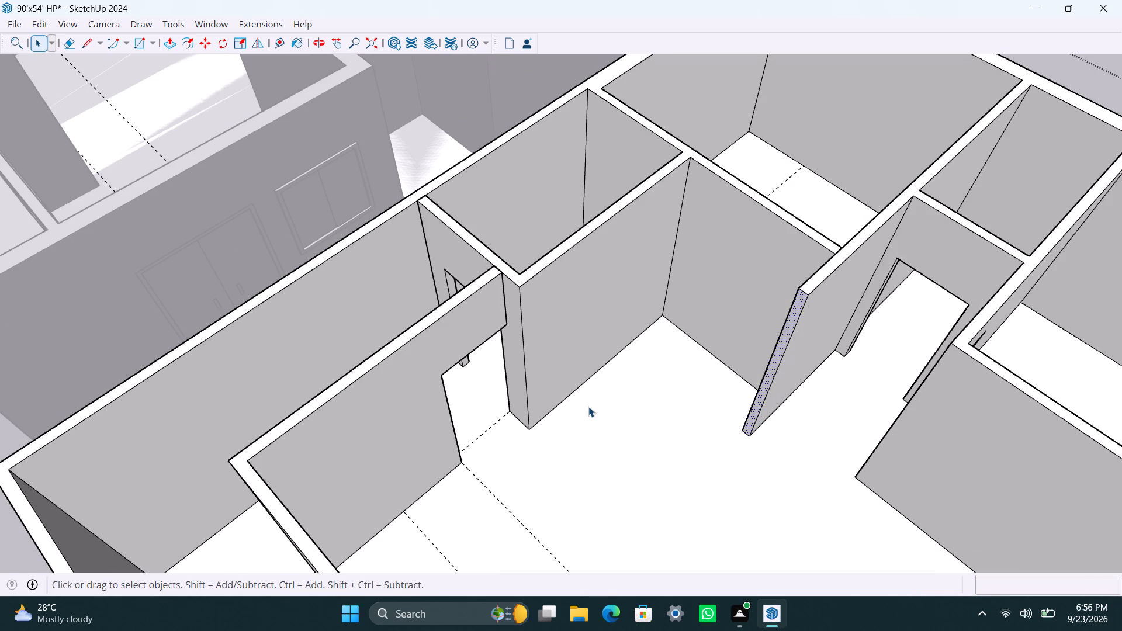
scroll(599, 397, "up", 2)
middle_click_drag(577, 393, 448, 381)
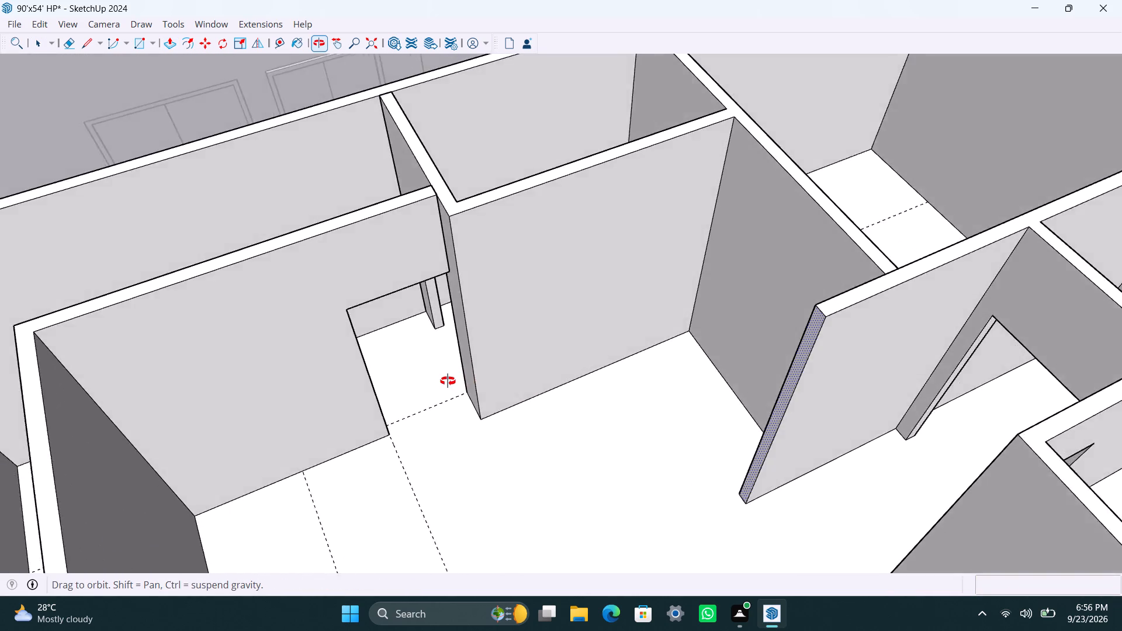
middle_click_drag(448, 381, 379, 356)
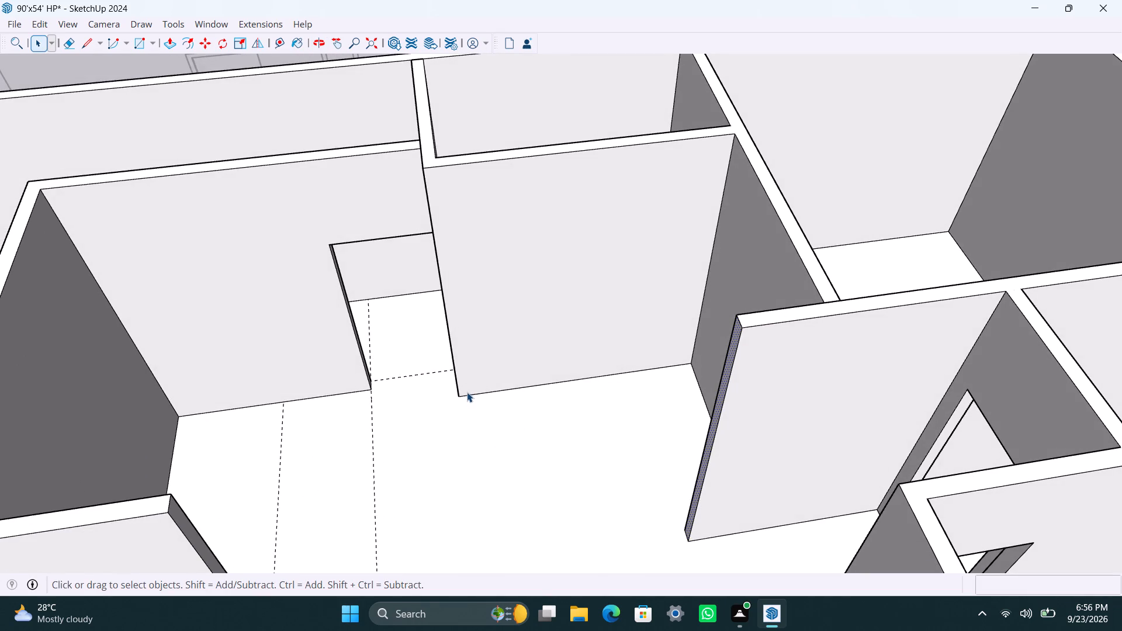
scroll(460, 388, "up", 2)
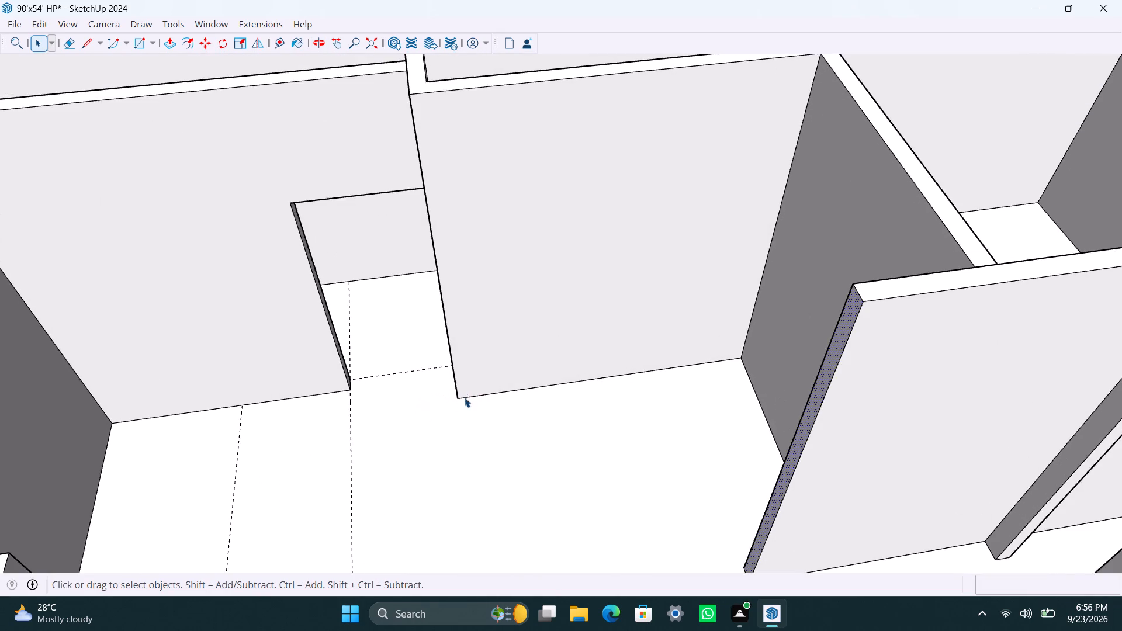
scroll(464, 398, "down", 3)
middle_click_drag(462, 403, 530, 389)
key("ctrl+s")
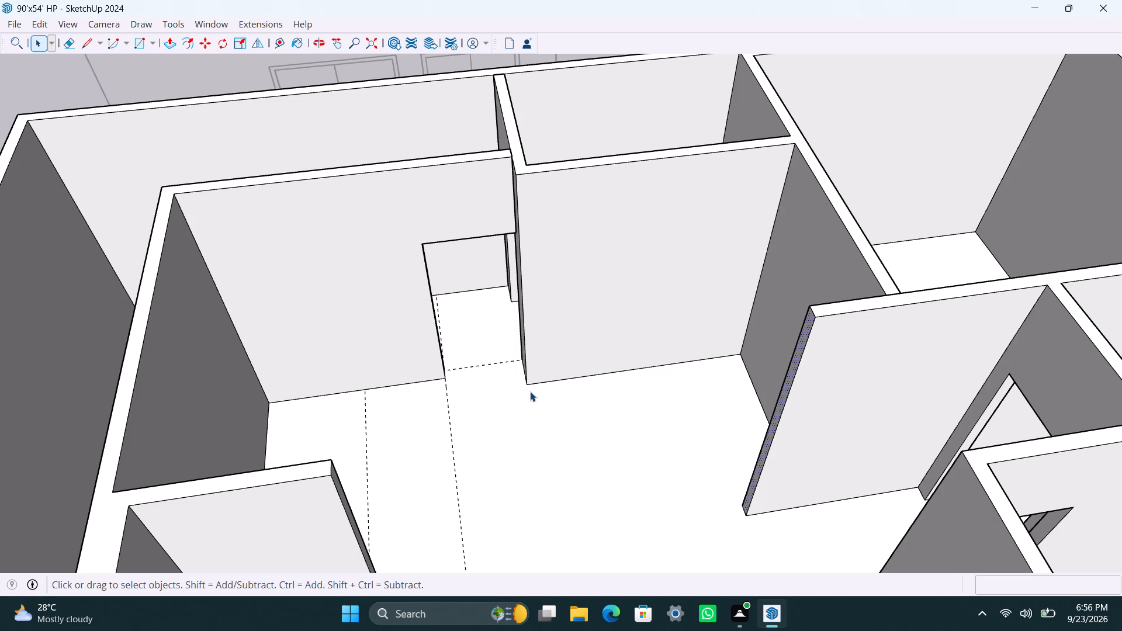
Examine the whole second unit from all sides, comparing its layout with the finished first unit.
scroll(539, 360, "down", 5)
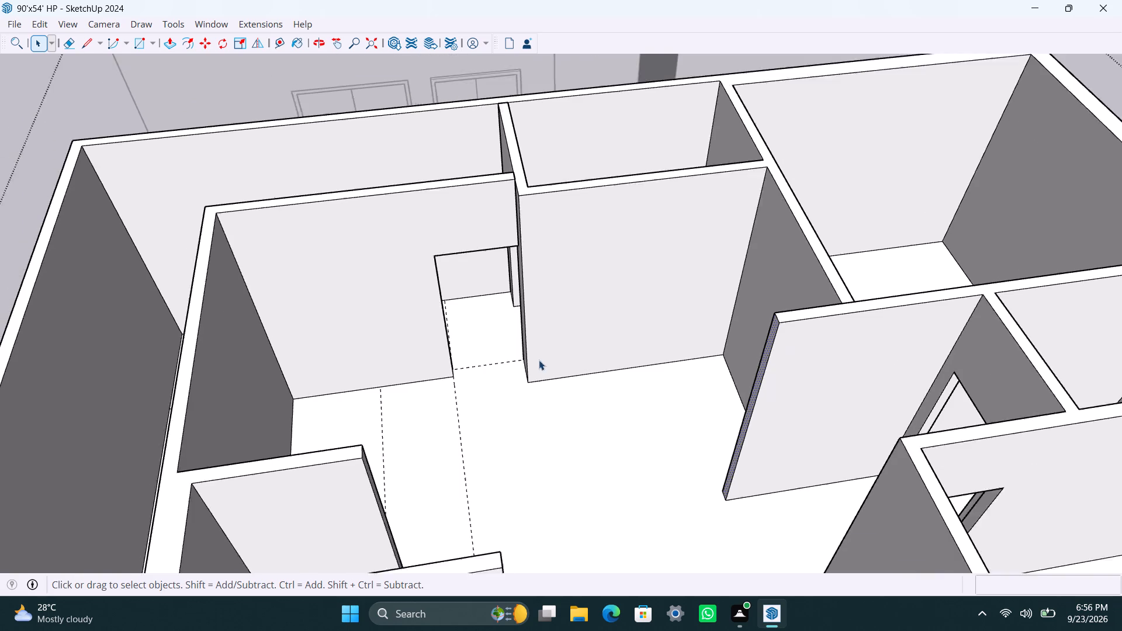
scroll(520, 303, "down", 6)
middle_click_drag(604, 424, 547, 301, "shift")
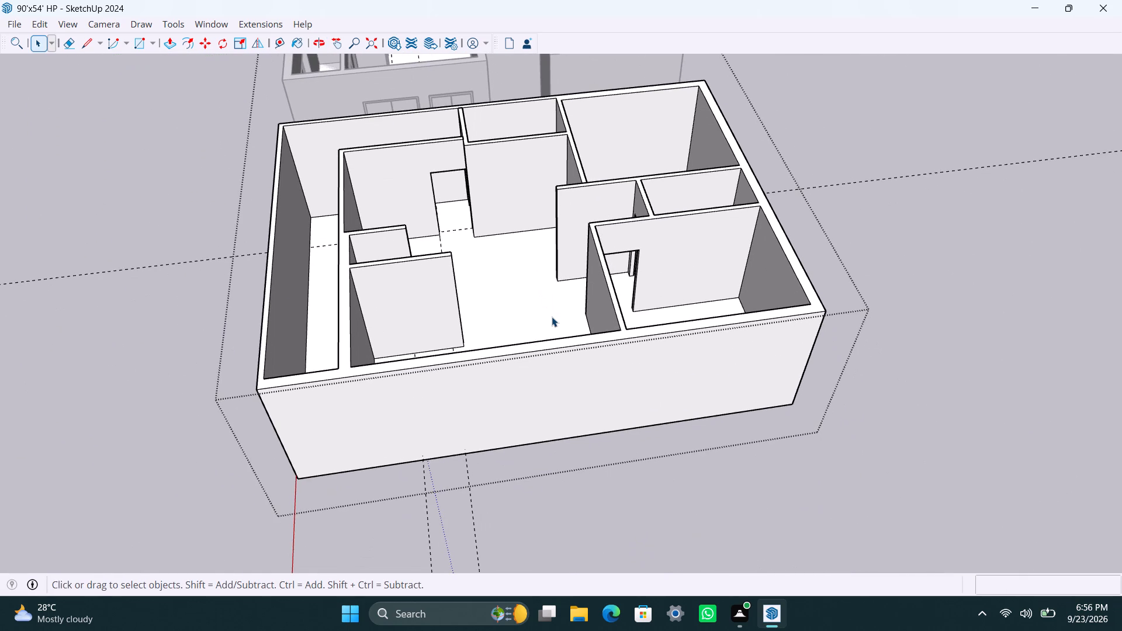
scroll(544, 314, "up", 2)
middle_click_drag(545, 316, 491, 407)
scroll(511, 338, "down", 4)
scroll(488, 334, "up", 2)
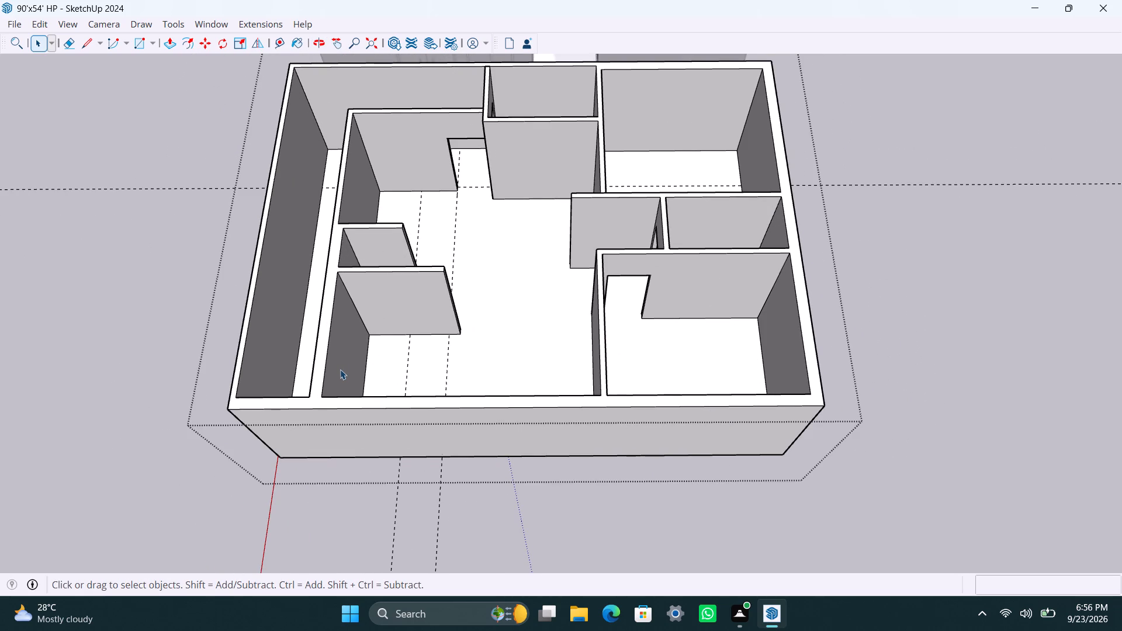
middle_click_drag(314, 374, 795, 349)
scroll(555, 486, "down", 4)
middle_click_drag(593, 470, 674, 383, "shift")
scroll(644, 438, "up", 3)
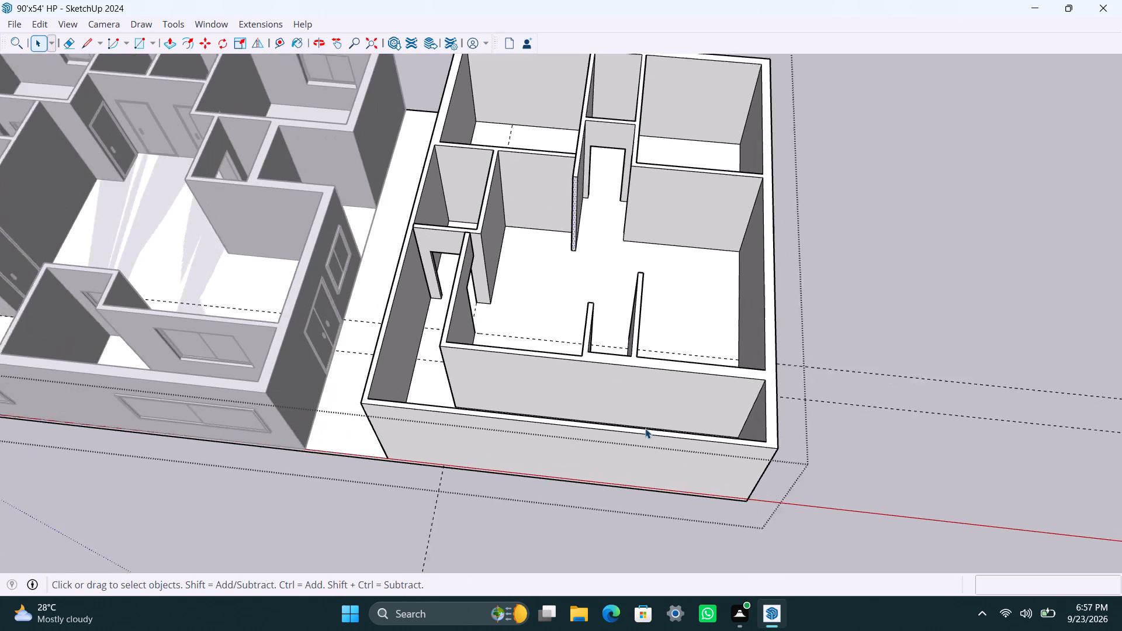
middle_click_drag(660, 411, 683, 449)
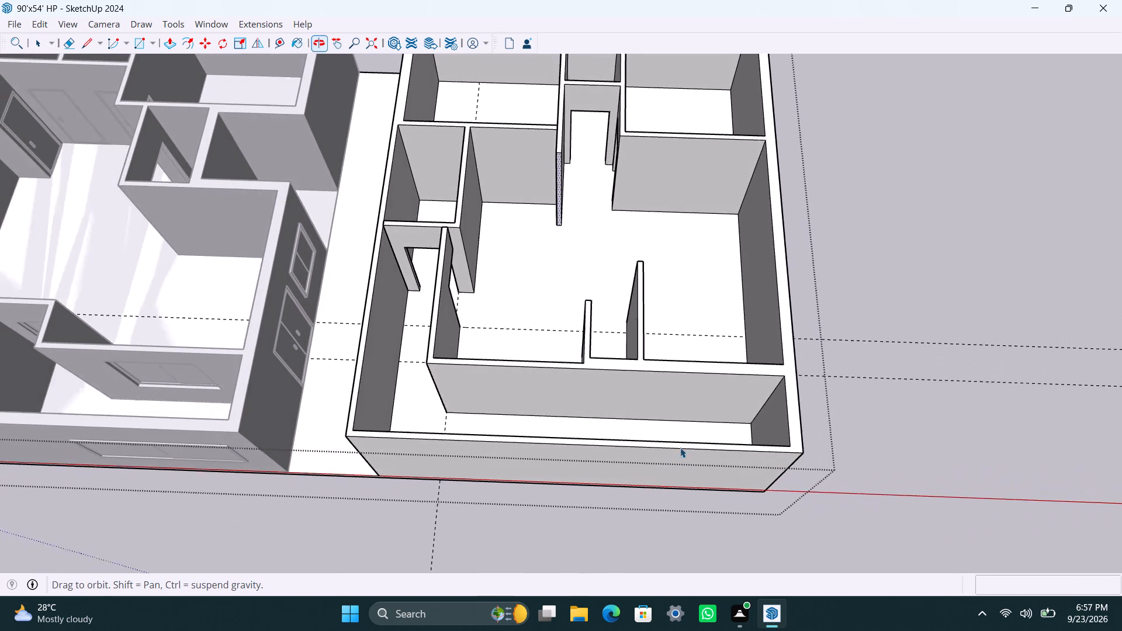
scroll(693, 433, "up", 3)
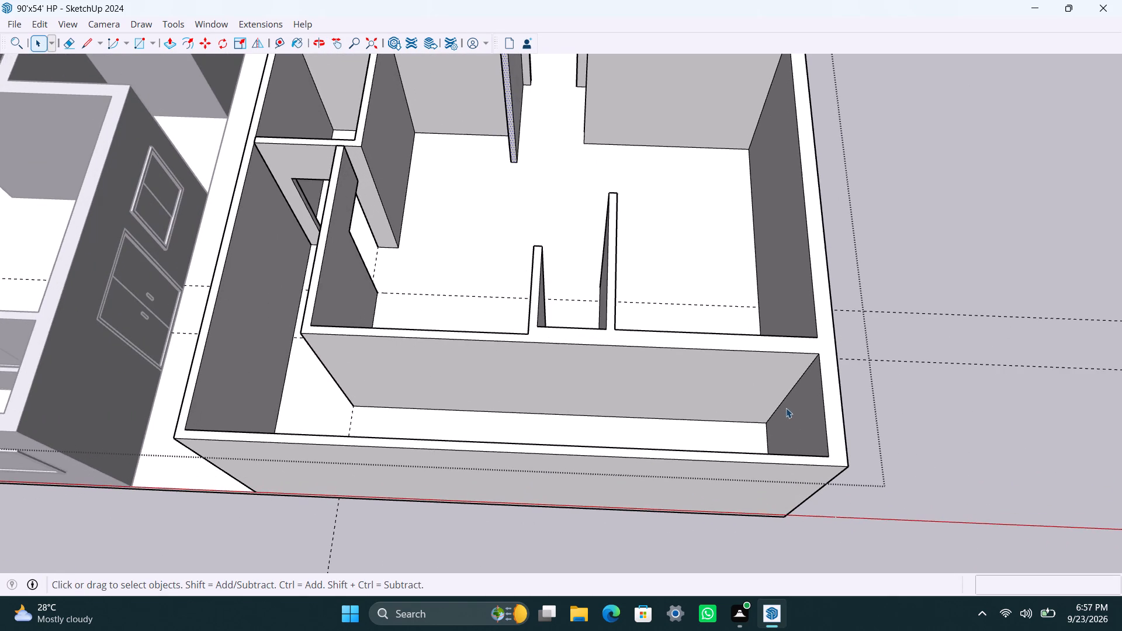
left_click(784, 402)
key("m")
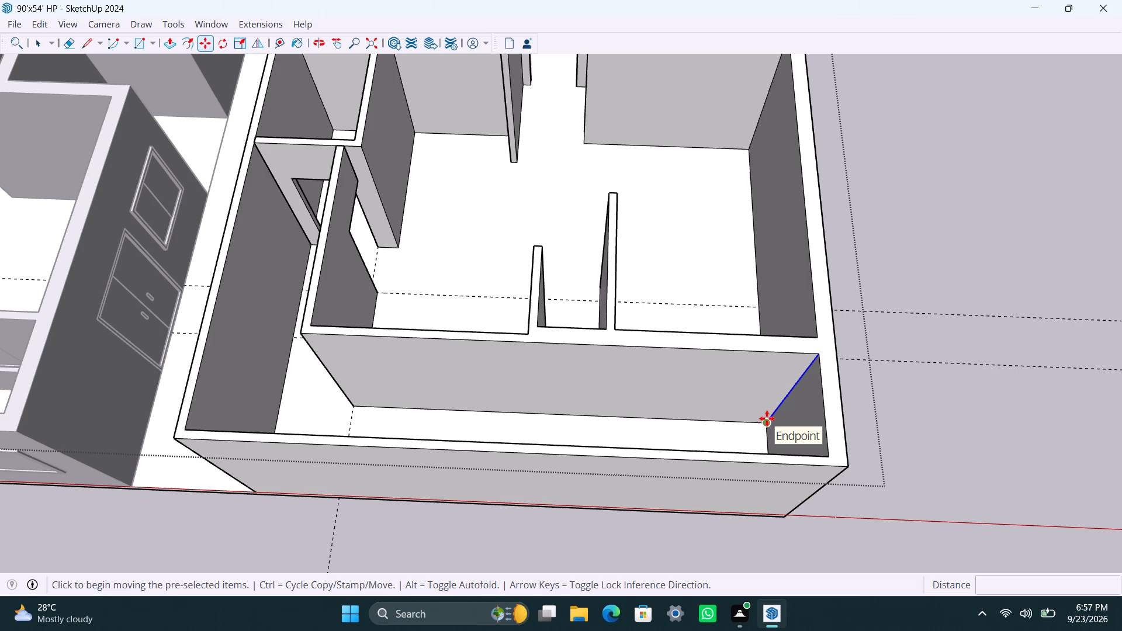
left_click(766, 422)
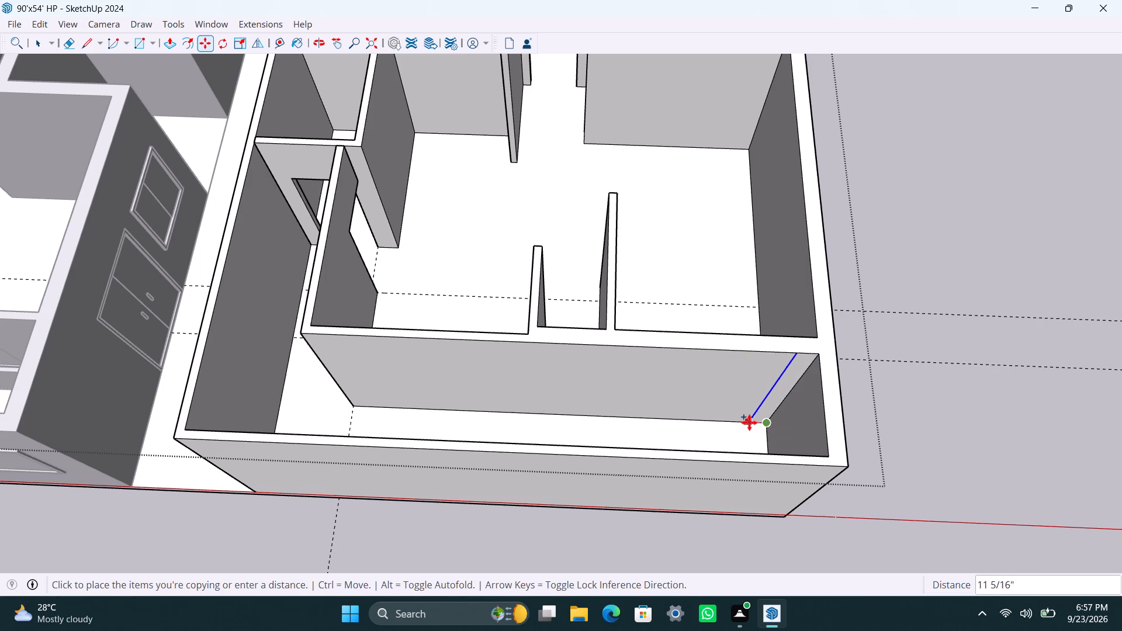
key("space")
Start a Tape Measure guide parallel to the top edge of the long inner wall facing the front strip.
key("t")
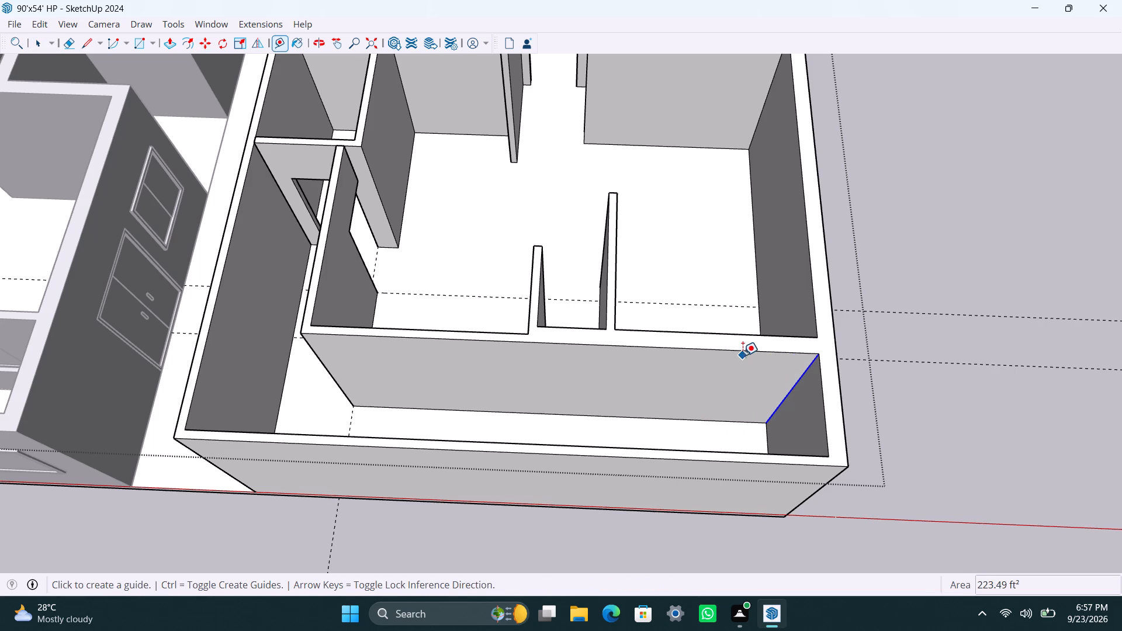
left_click(743, 352)
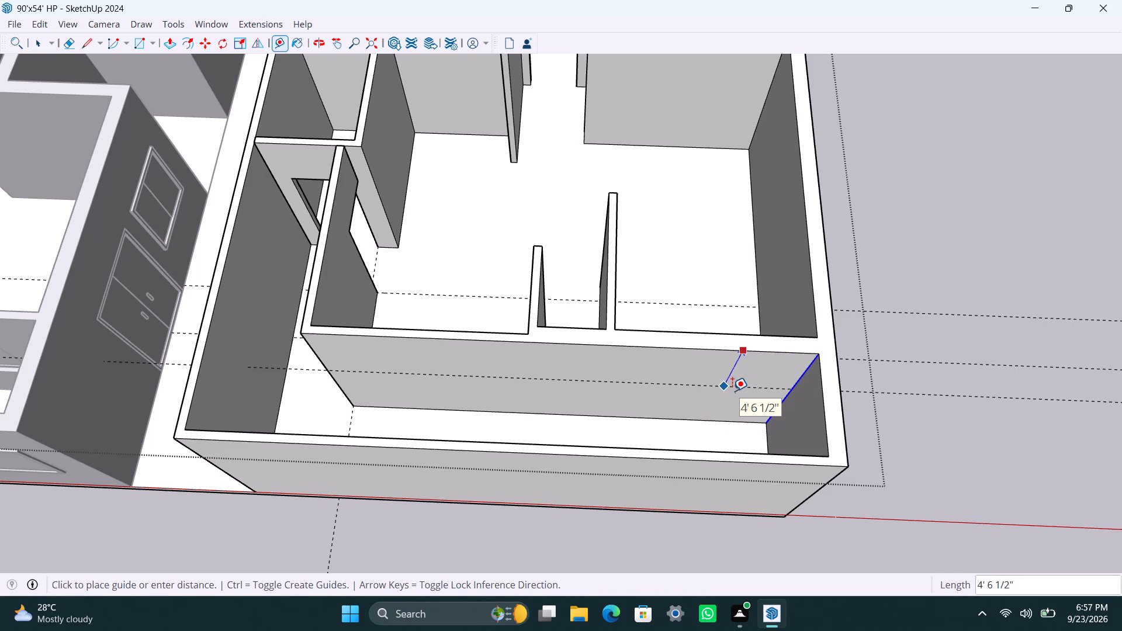
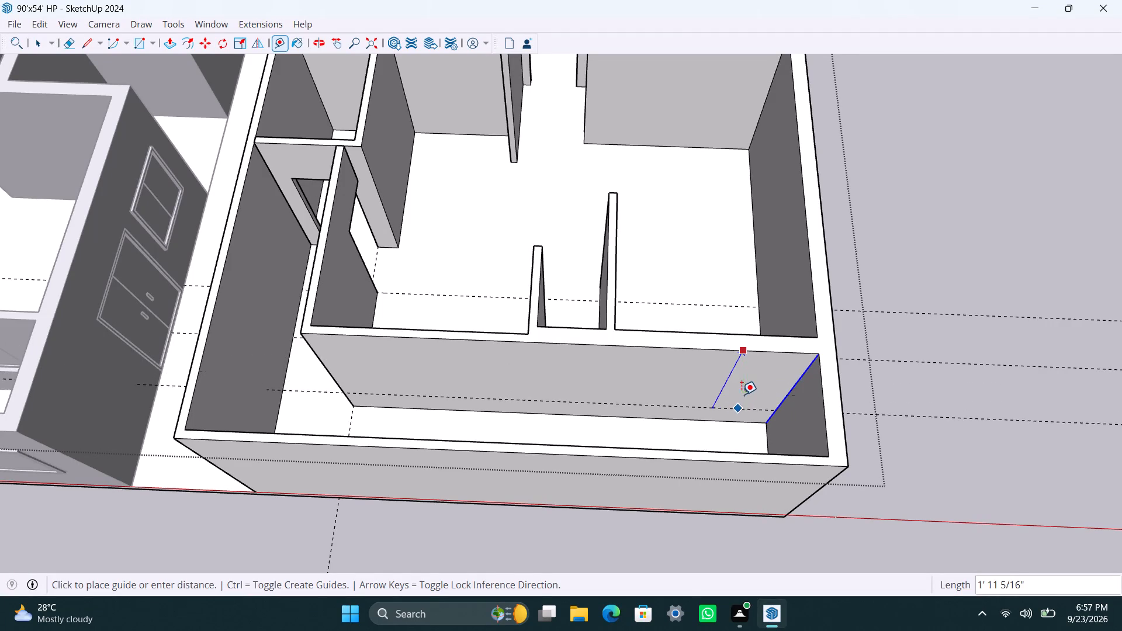
Place guides on the long inner wall facing the front strip: 3' below its top edge, 1' from the end corner, and 3' further along.
type("3'")
key("Return")
scroll(722, 394, "up", 2)
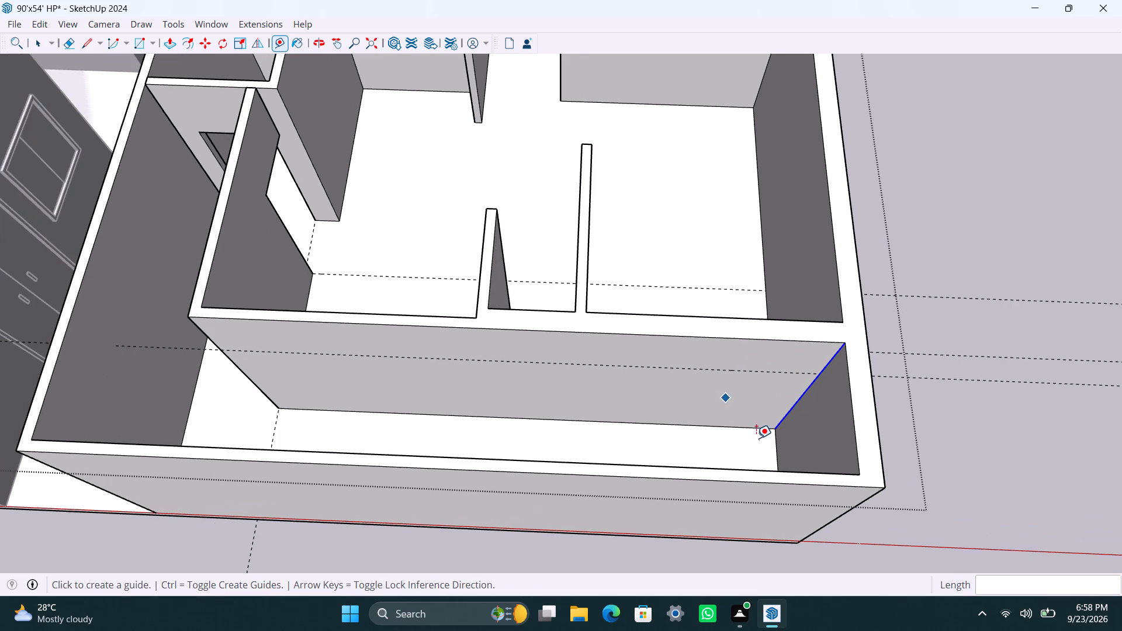
scroll(780, 442, "up", 2)
left_click_drag(811, 380, 802, 380)
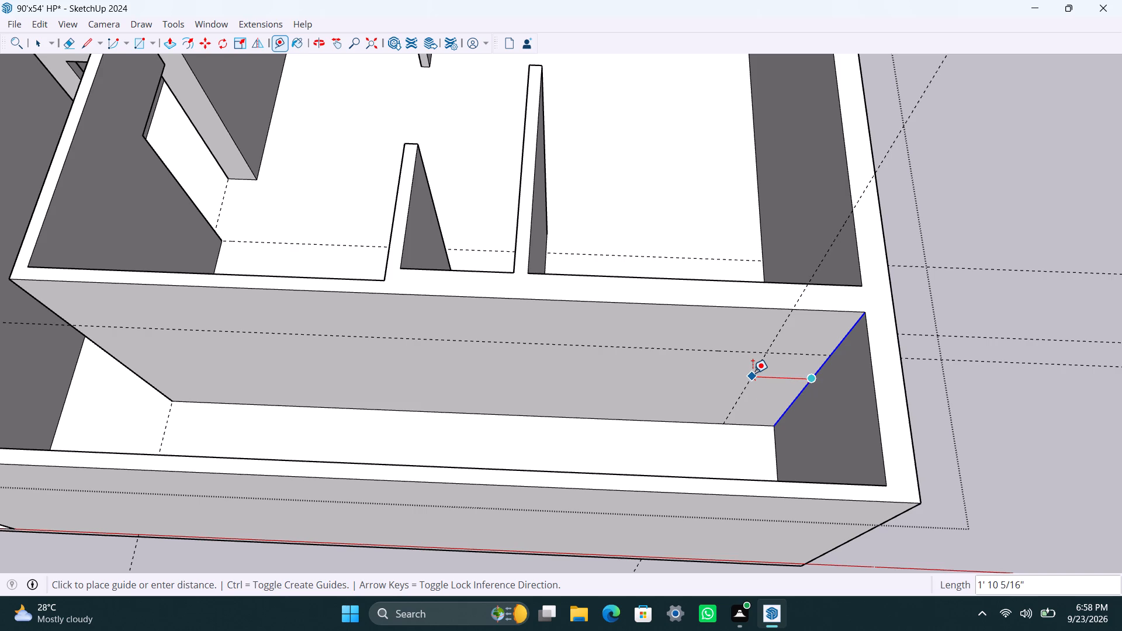
key("1")
key("apostrophe")
key("Return")
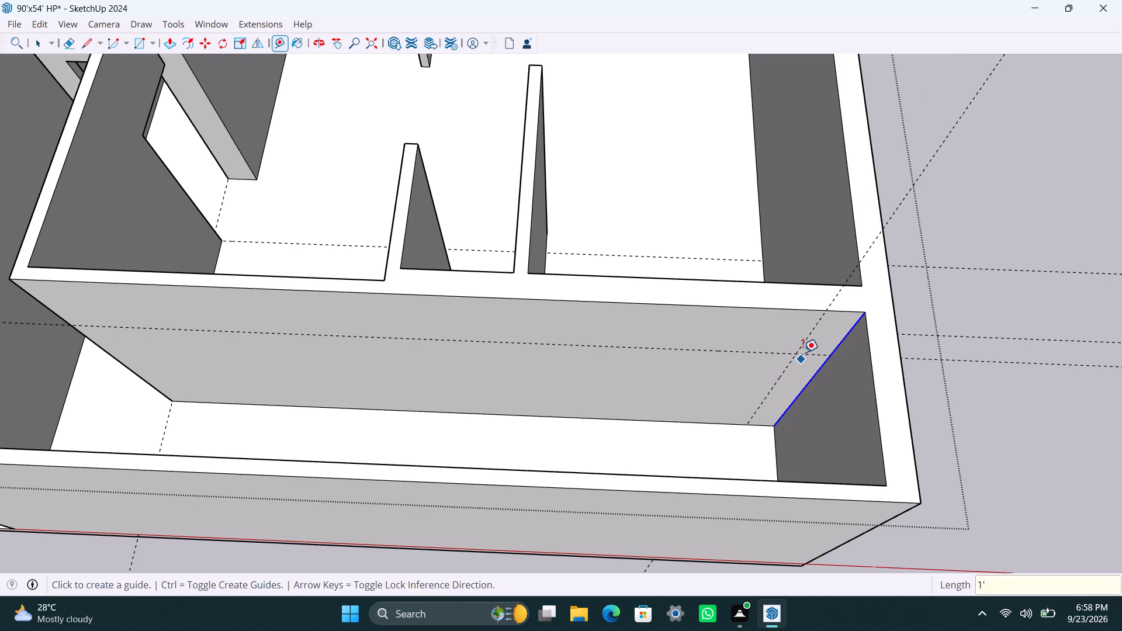
left_click(806, 338)
type("3'")
key("Return")
key("space")
Draw a 3' by 7' door rectangle between the guides and the floor near the wall's end corner.
scroll(724, 338, "up", 4)
middle_click_drag(701, 359, 689, 346)
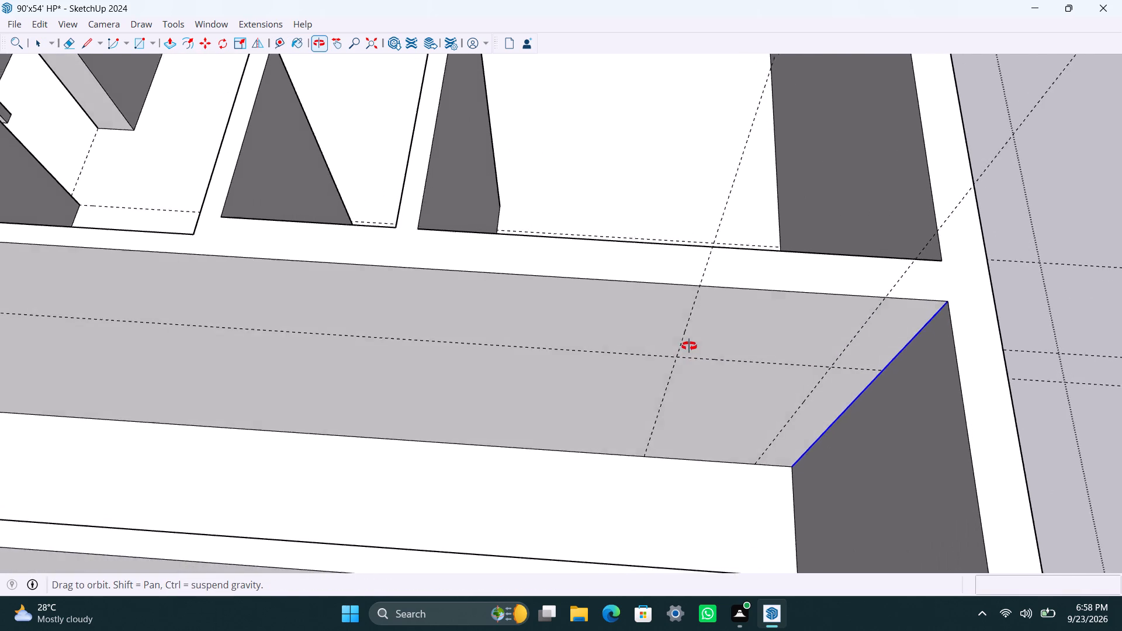
middle_click_drag(689, 346, 675, 339)
scroll(678, 361, "up", 2)
key("r")
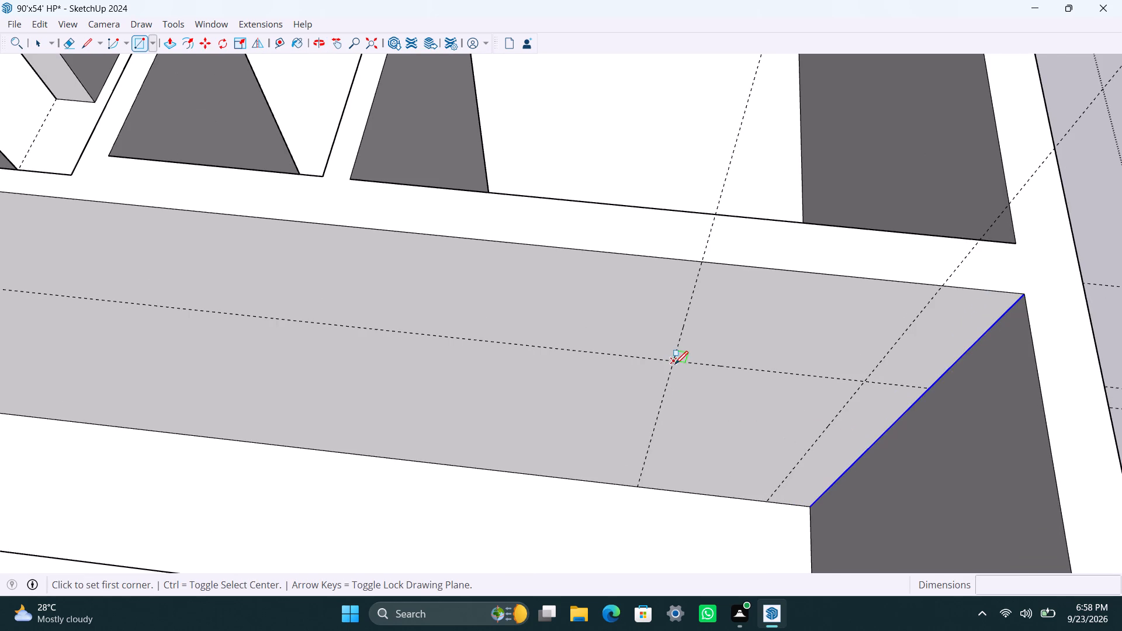
left_click(676, 362)
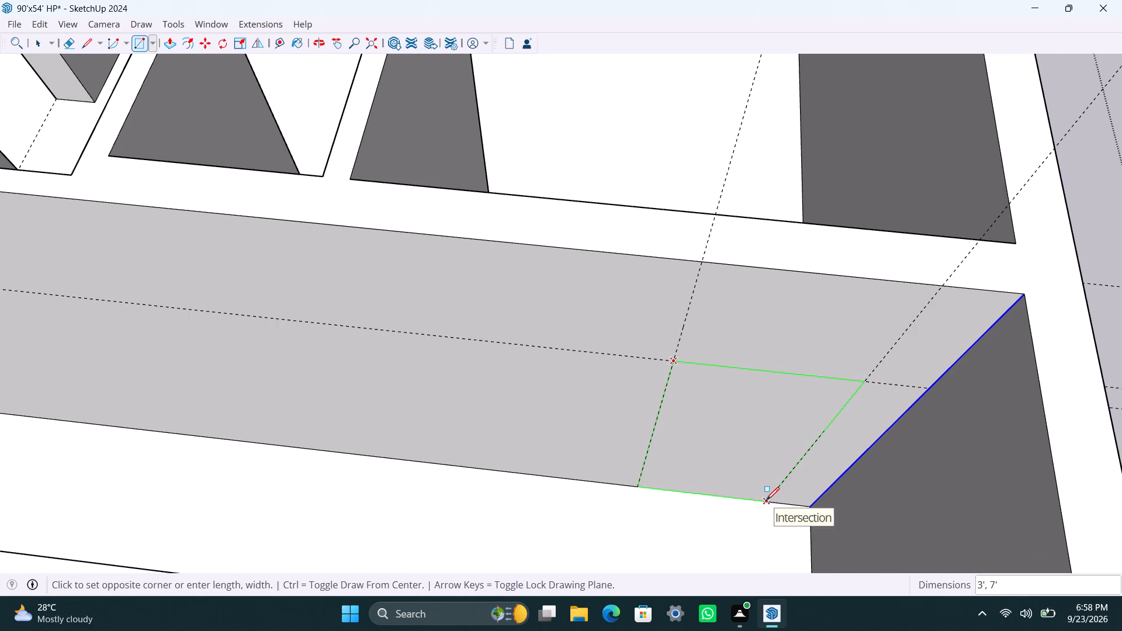
left_click(767, 500)
Cut the door rectangle through the full wall thickness with Push/Pull and save the model.
key("space")
left_click(751, 475)
key("p")
left_click(731, 469)
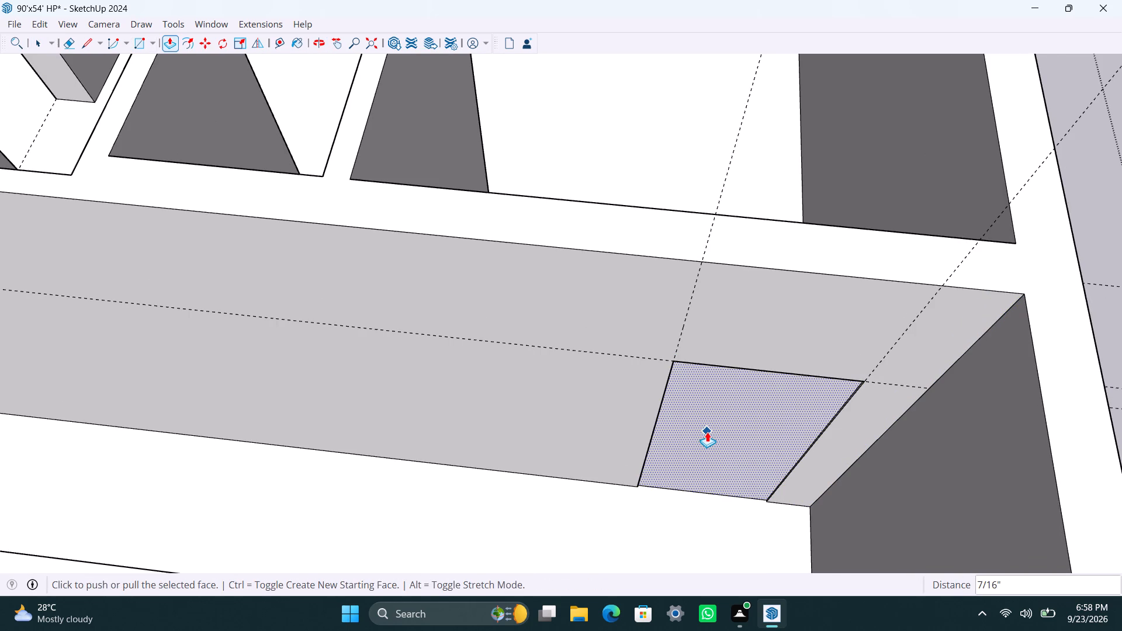
left_click_drag(704, 434, 705, 390)
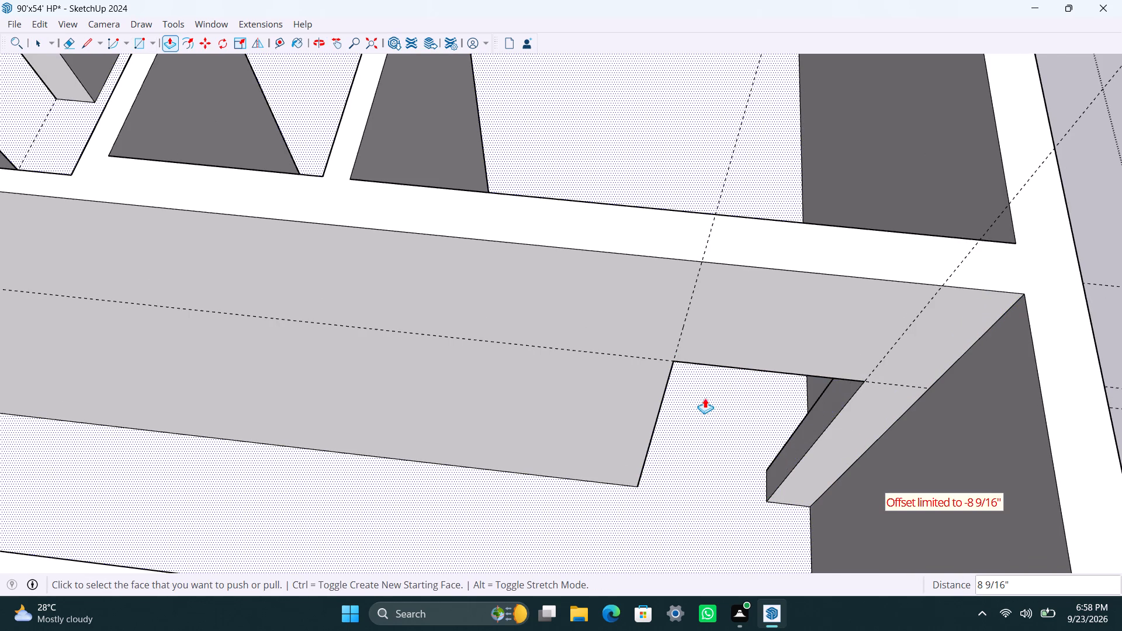
key("ctrl+s")
key("space")
Examine the new door opening and the second unit's layout beside the first unit from above, and save the model.
scroll(657, 333, "down", 11)
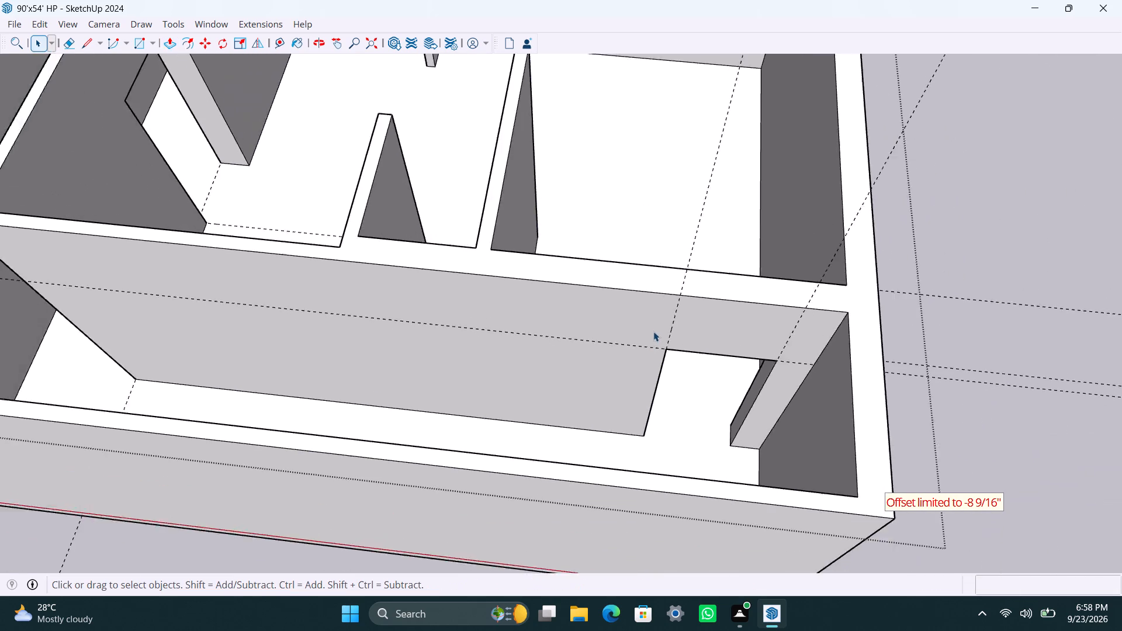
scroll(653, 331, "down", 1)
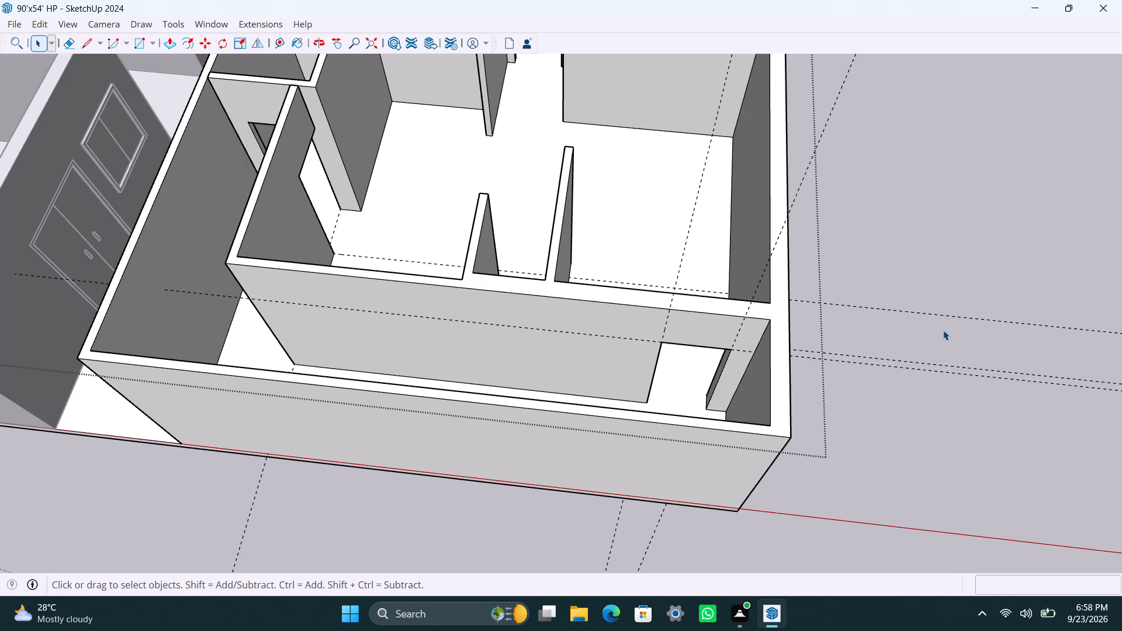
scroll(536, 274, "down", 4)
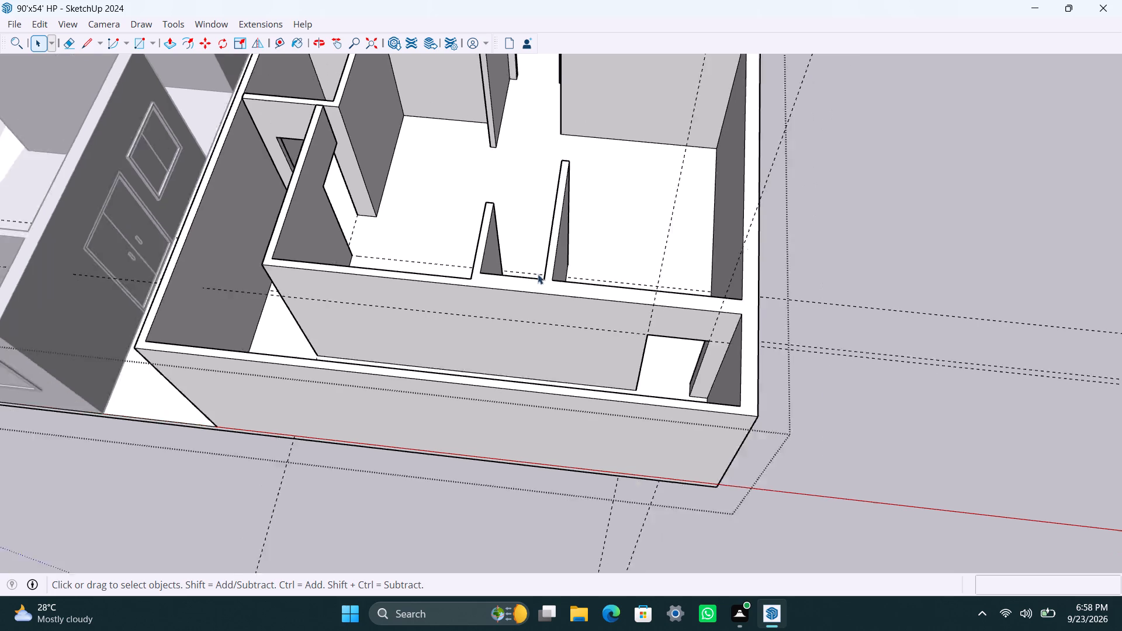
scroll(538, 274, "down", 1)
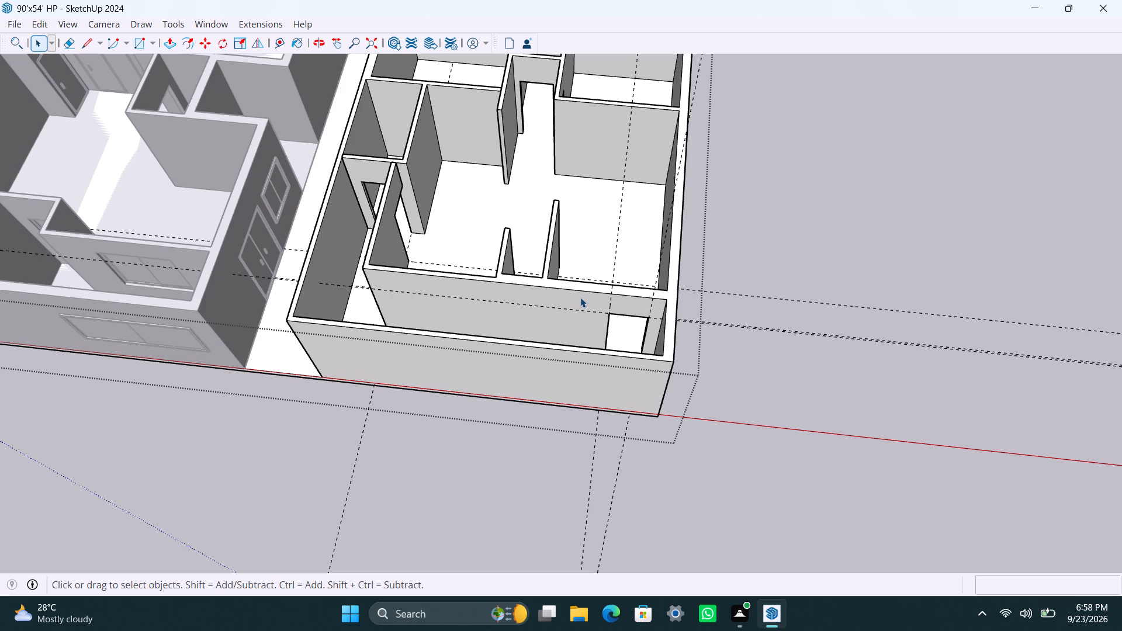
scroll(565, 269, "down", 2)
middle_click_drag(564, 266, 588, 295)
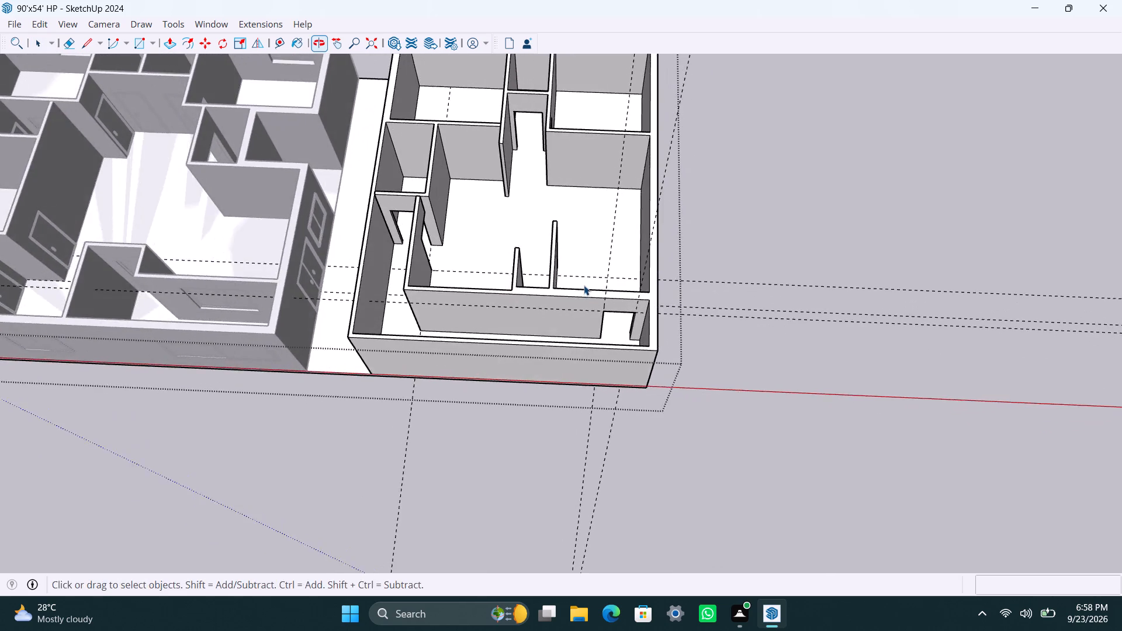
scroll(583, 285, "down", 2)
middle_click_drag(563, 273, 631, 406, "shift")
key("ctrl+s")
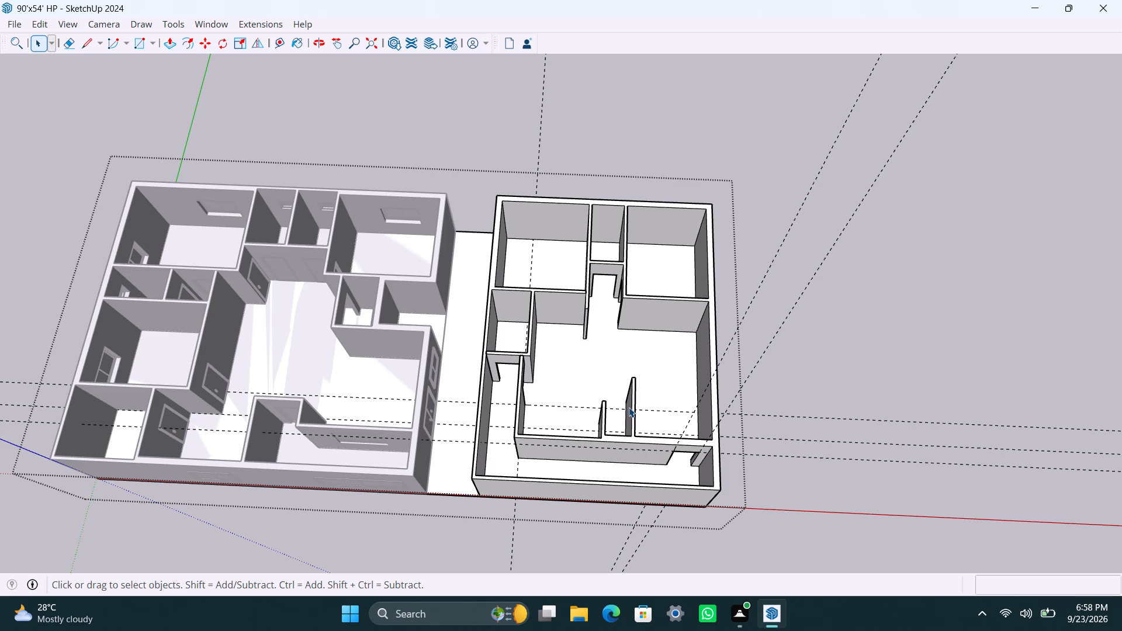
key("ctrl+s")
key("ctrl+s")
key("ctrl+s")
key("ctrl+s")
Examine both units together from an oblique angle and from the front, and save the model.
scroll(646, 335, "down", 5)
scroll(670, 403, "up", 3)
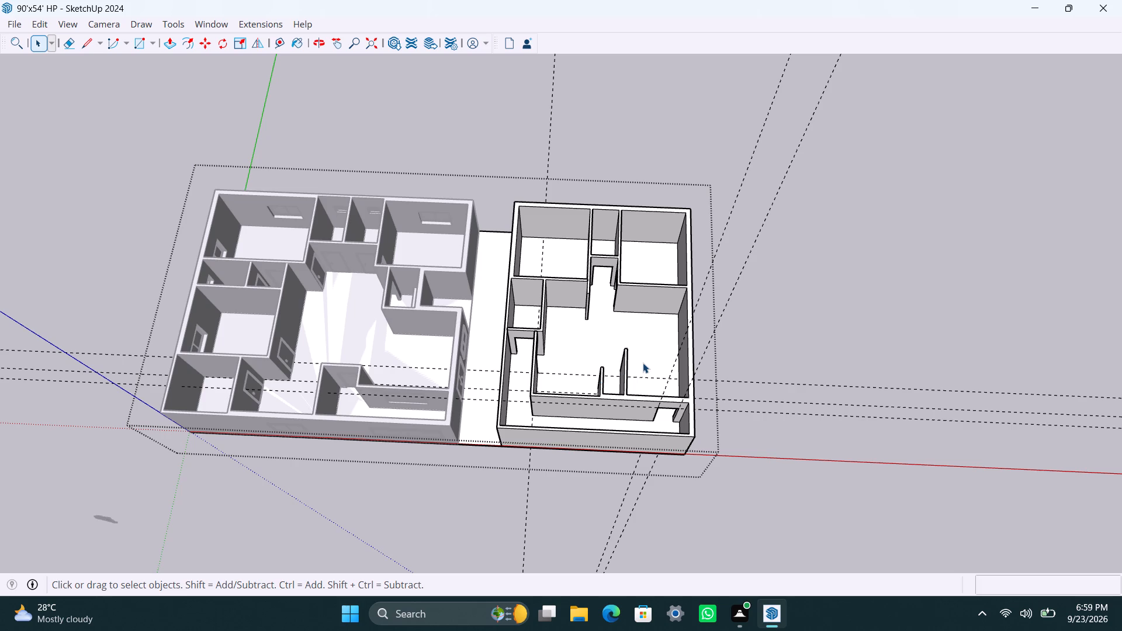
scroll(643, 363, "down", 5)
middle_click_drag(666, 439, 614, 303)
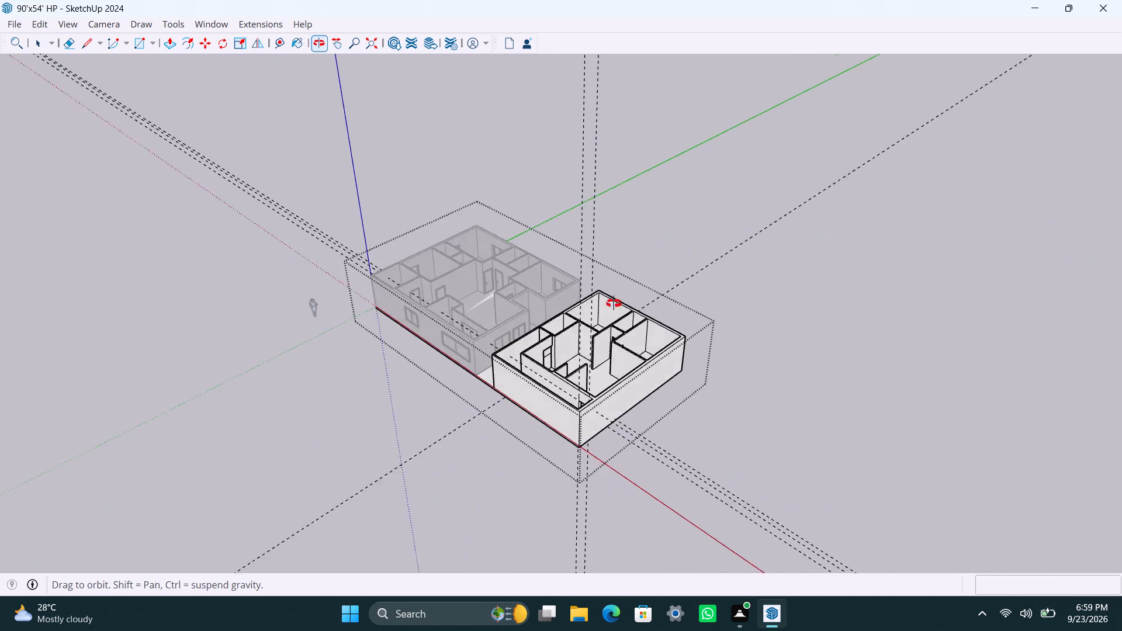
middle_click_drag(614, 303, 685, 387)
scroll(685, 388, "up", 4)
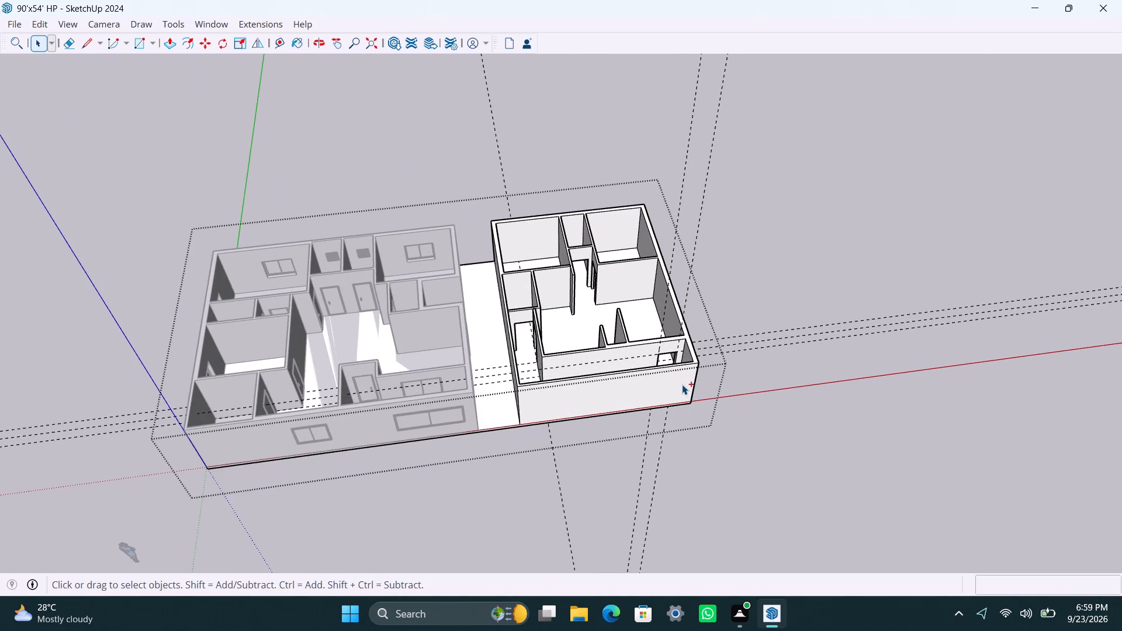
key("ctrl+s")
key("space")
key("ctrl+s")
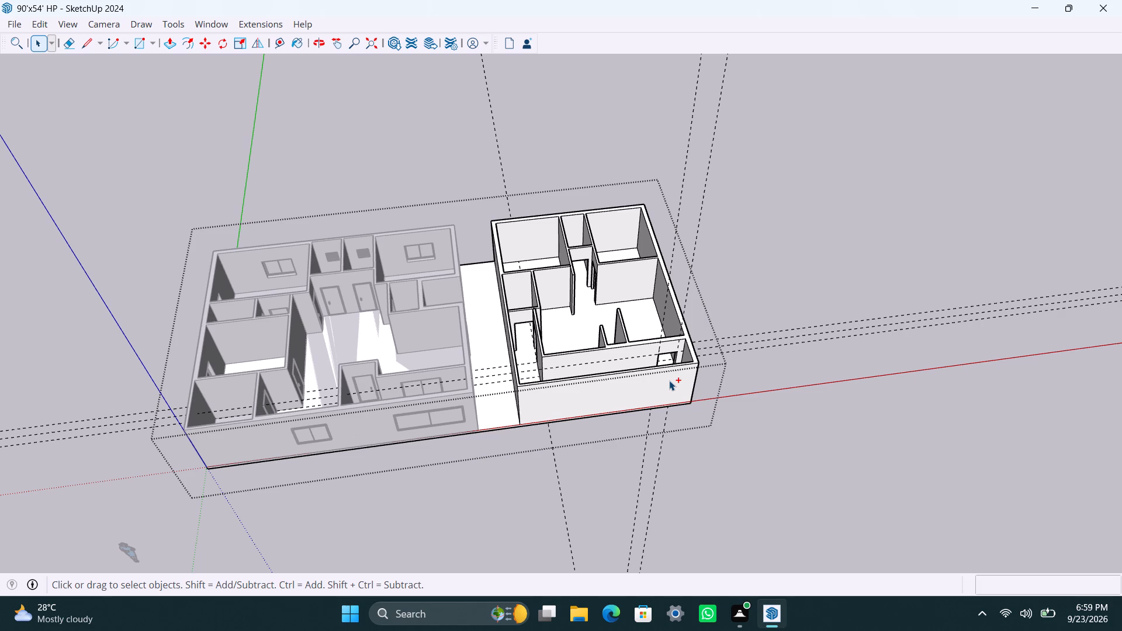
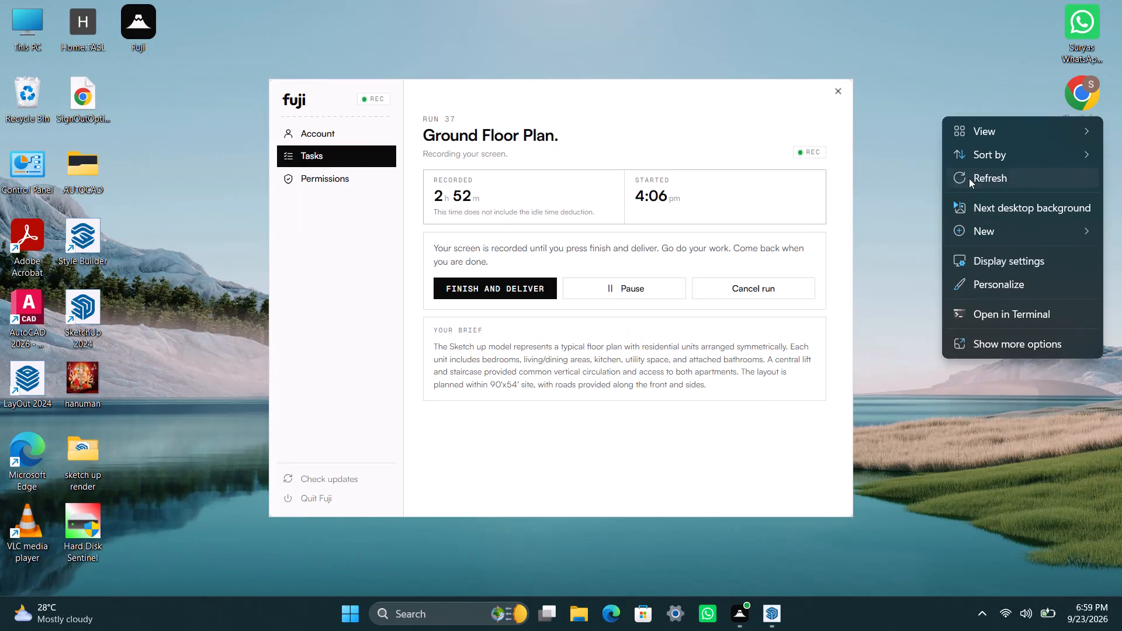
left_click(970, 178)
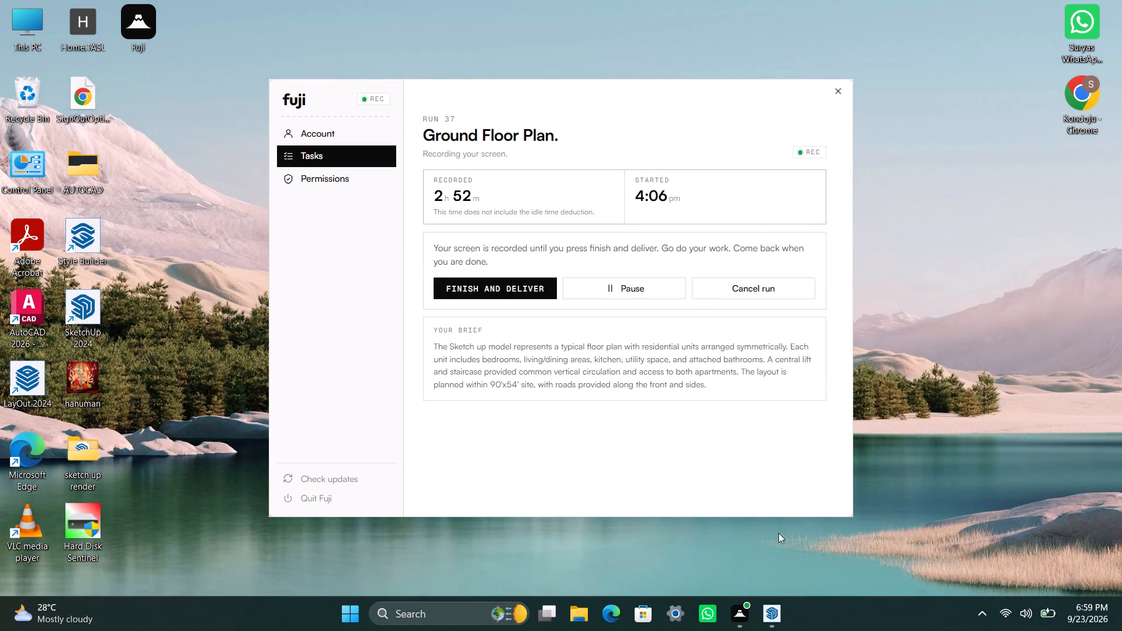
Switch back to SketchUp with the 90'x54' HP model.
left_click(772, 615)
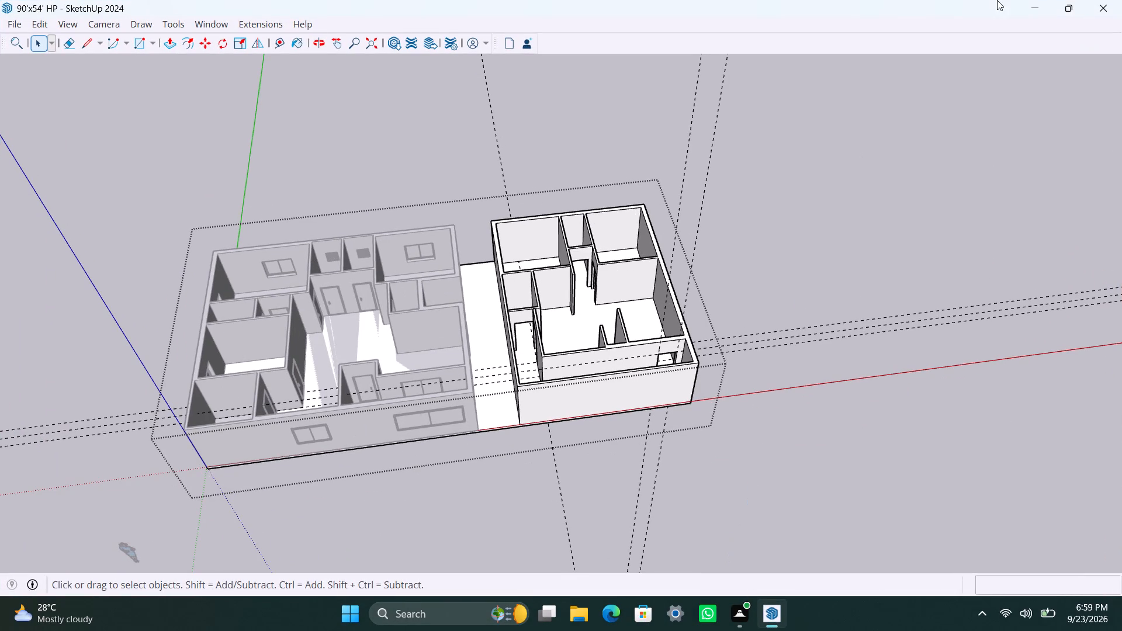
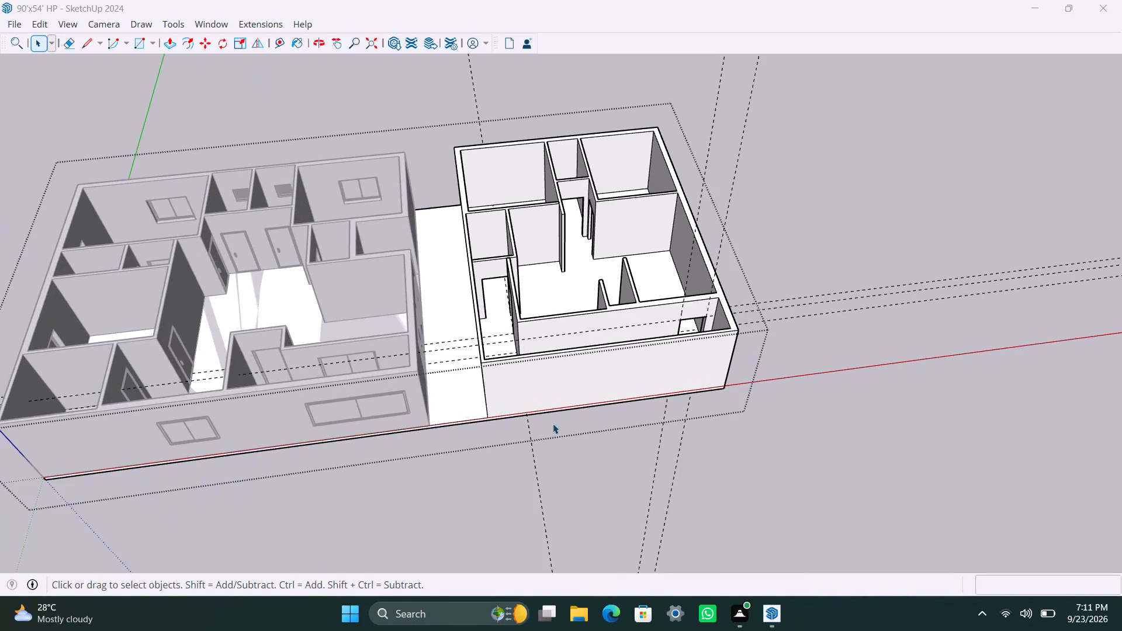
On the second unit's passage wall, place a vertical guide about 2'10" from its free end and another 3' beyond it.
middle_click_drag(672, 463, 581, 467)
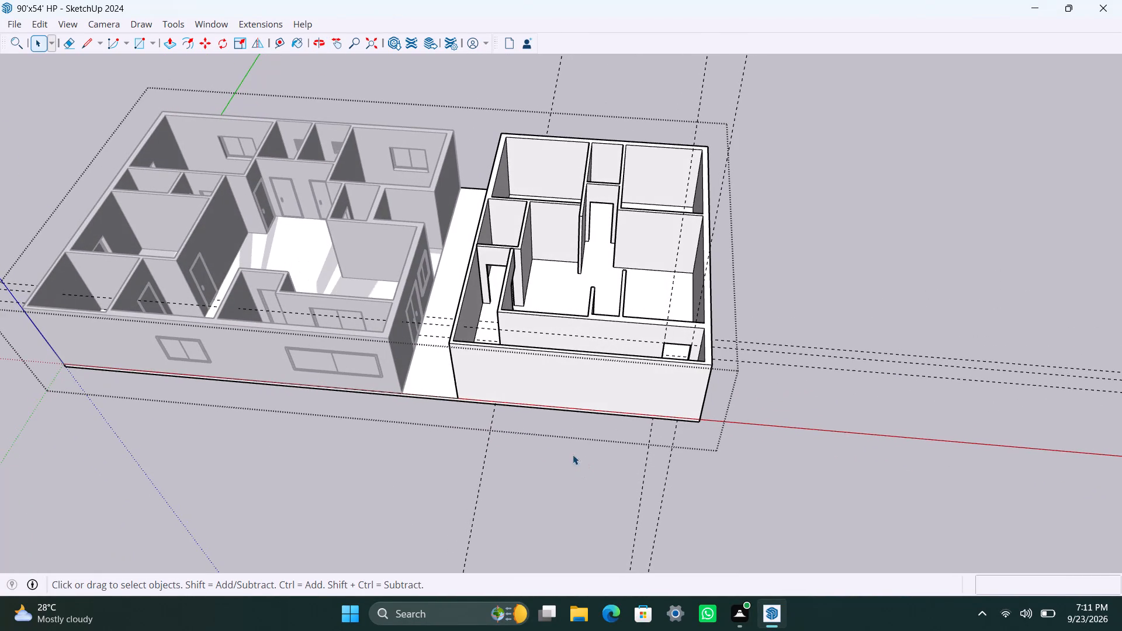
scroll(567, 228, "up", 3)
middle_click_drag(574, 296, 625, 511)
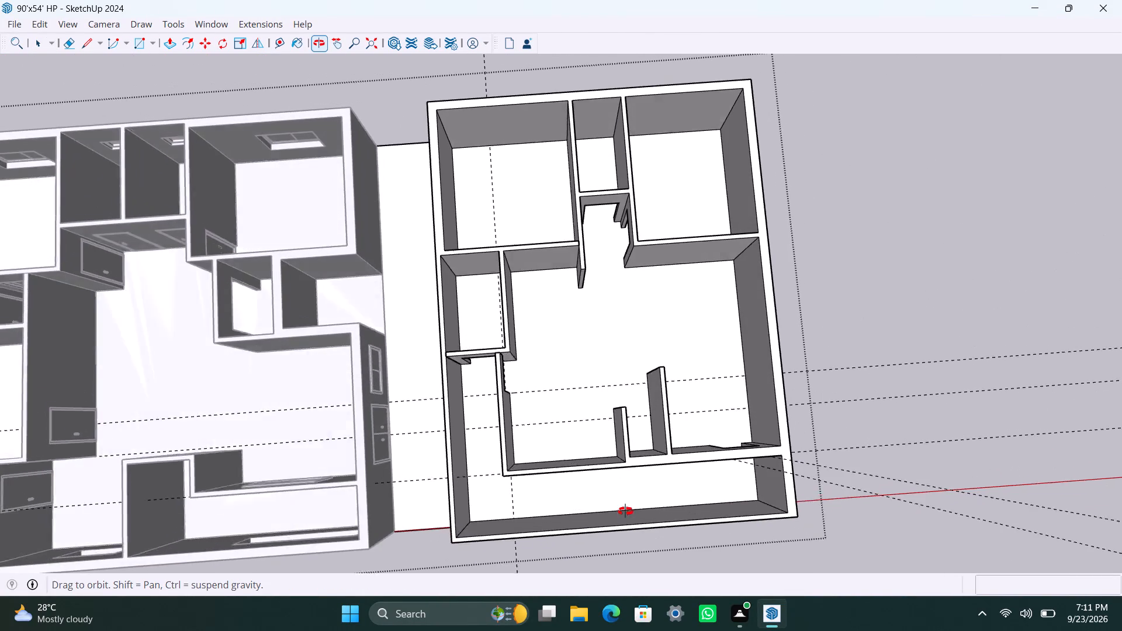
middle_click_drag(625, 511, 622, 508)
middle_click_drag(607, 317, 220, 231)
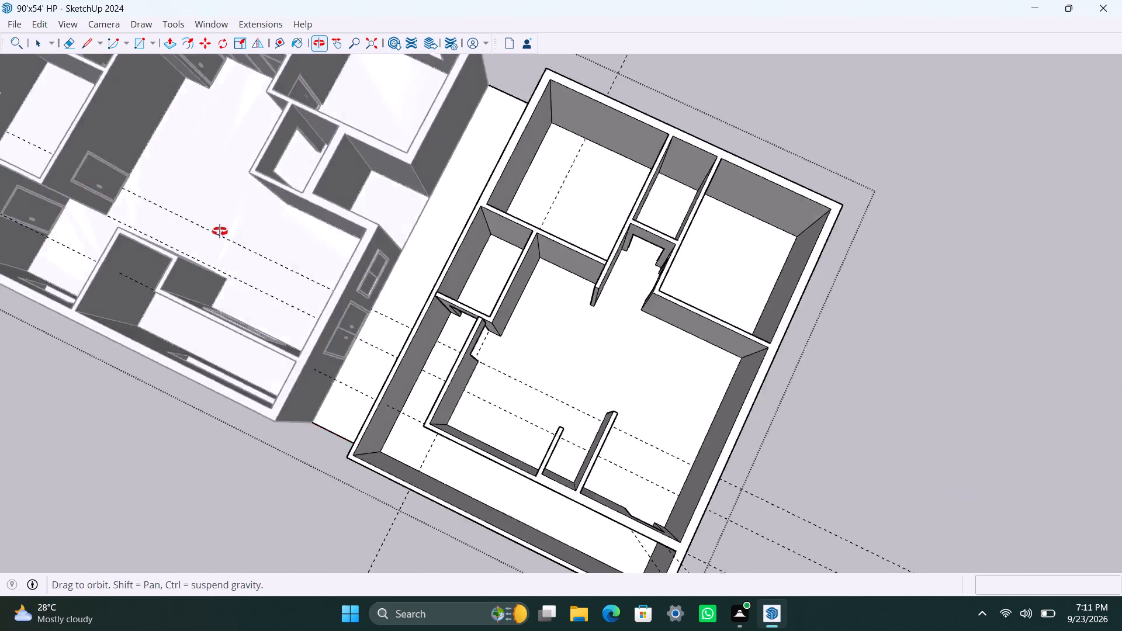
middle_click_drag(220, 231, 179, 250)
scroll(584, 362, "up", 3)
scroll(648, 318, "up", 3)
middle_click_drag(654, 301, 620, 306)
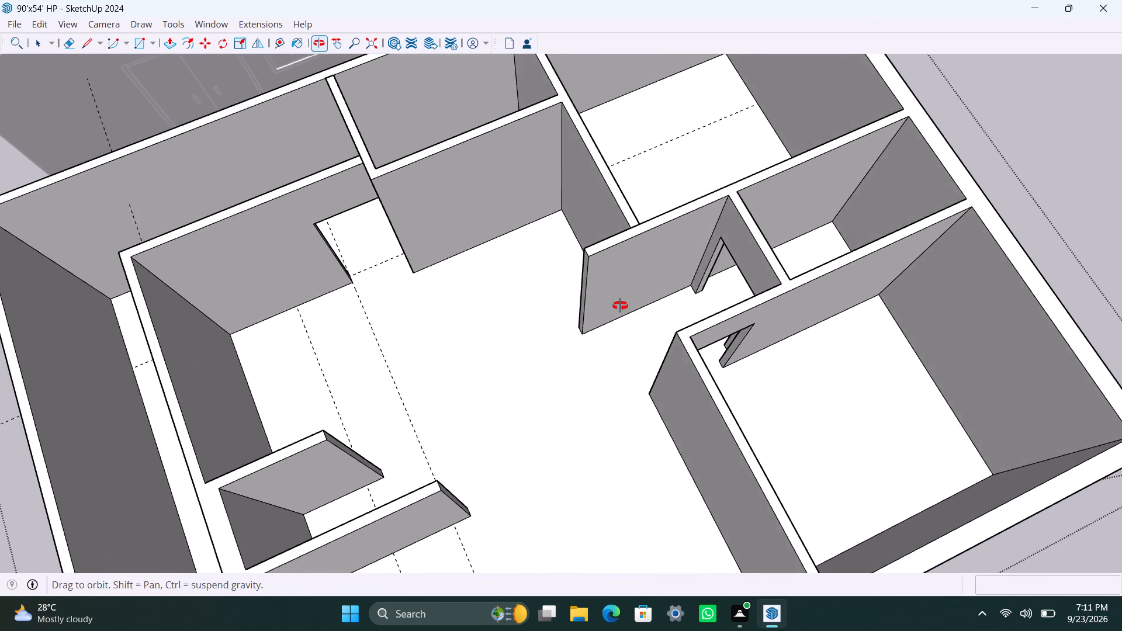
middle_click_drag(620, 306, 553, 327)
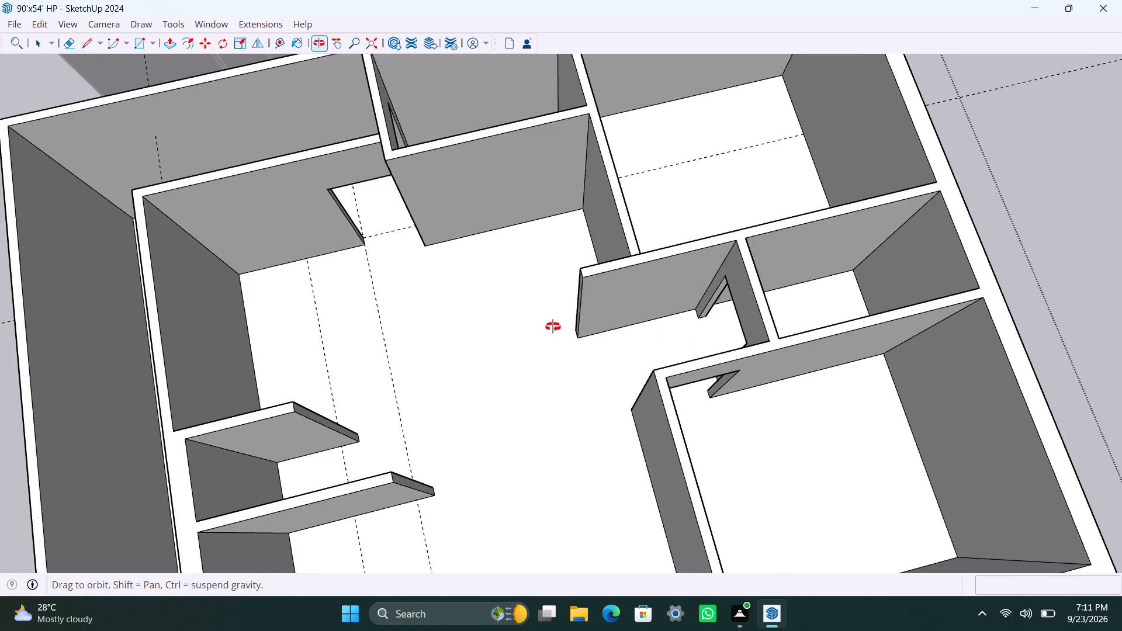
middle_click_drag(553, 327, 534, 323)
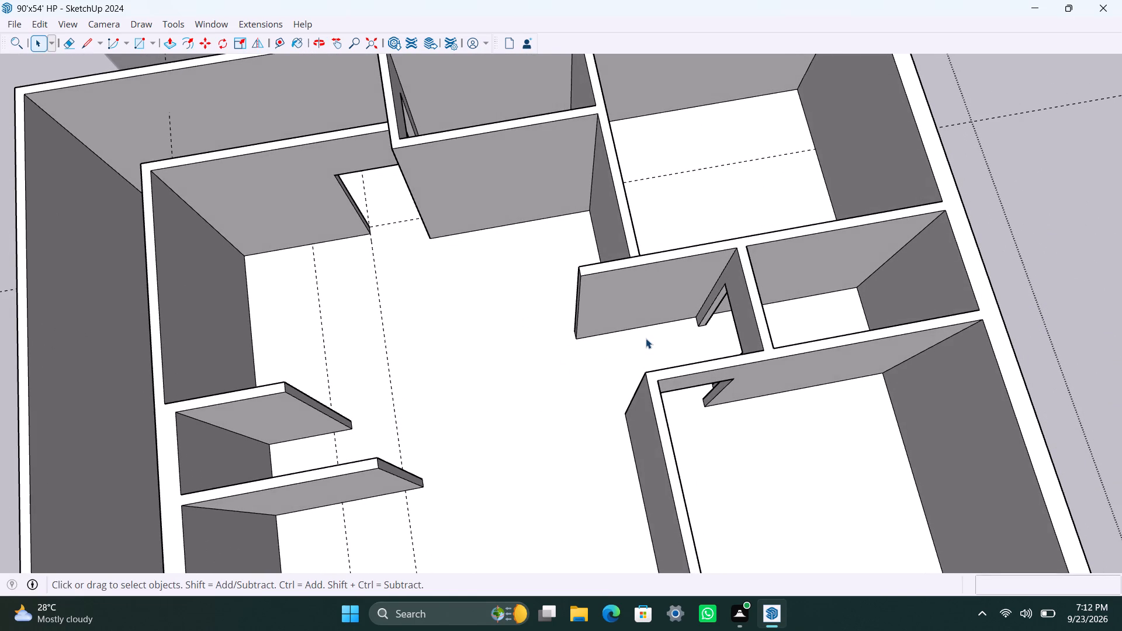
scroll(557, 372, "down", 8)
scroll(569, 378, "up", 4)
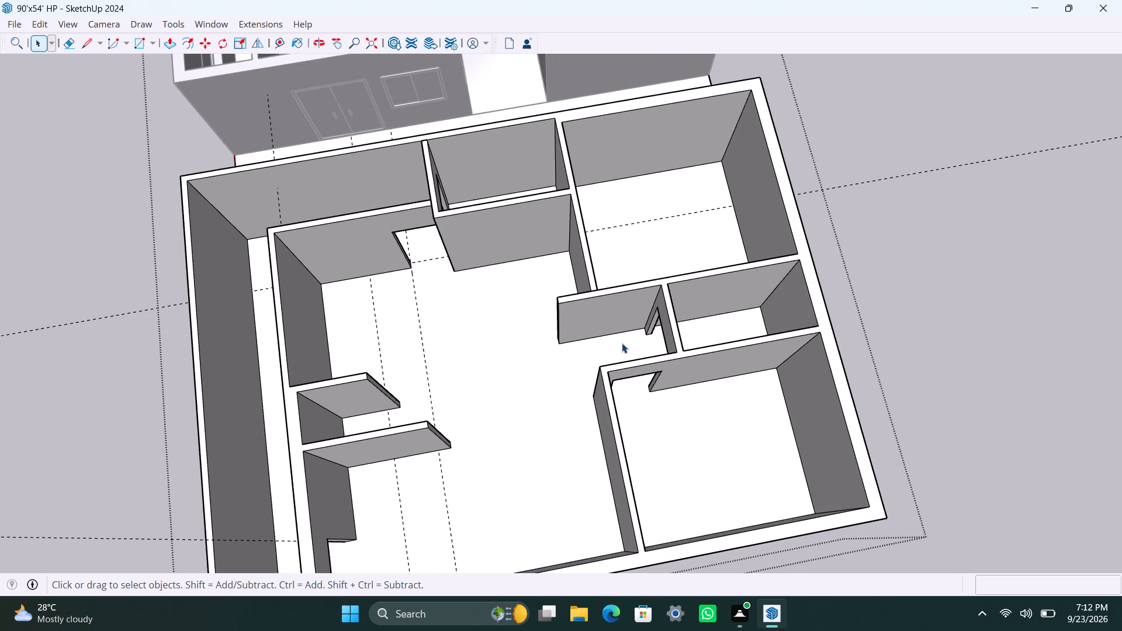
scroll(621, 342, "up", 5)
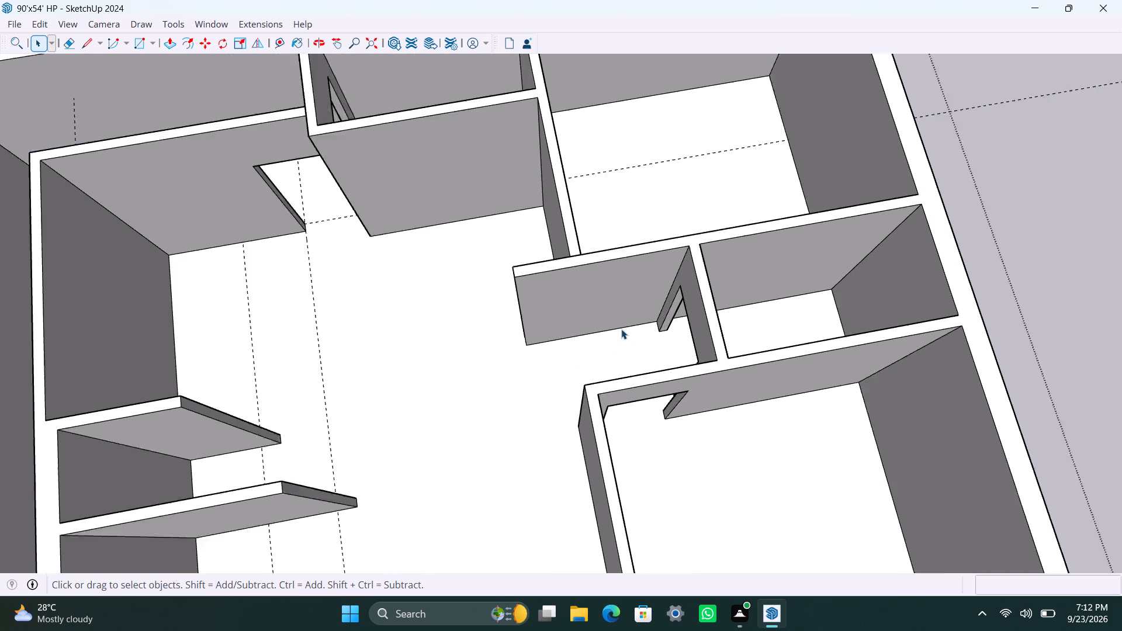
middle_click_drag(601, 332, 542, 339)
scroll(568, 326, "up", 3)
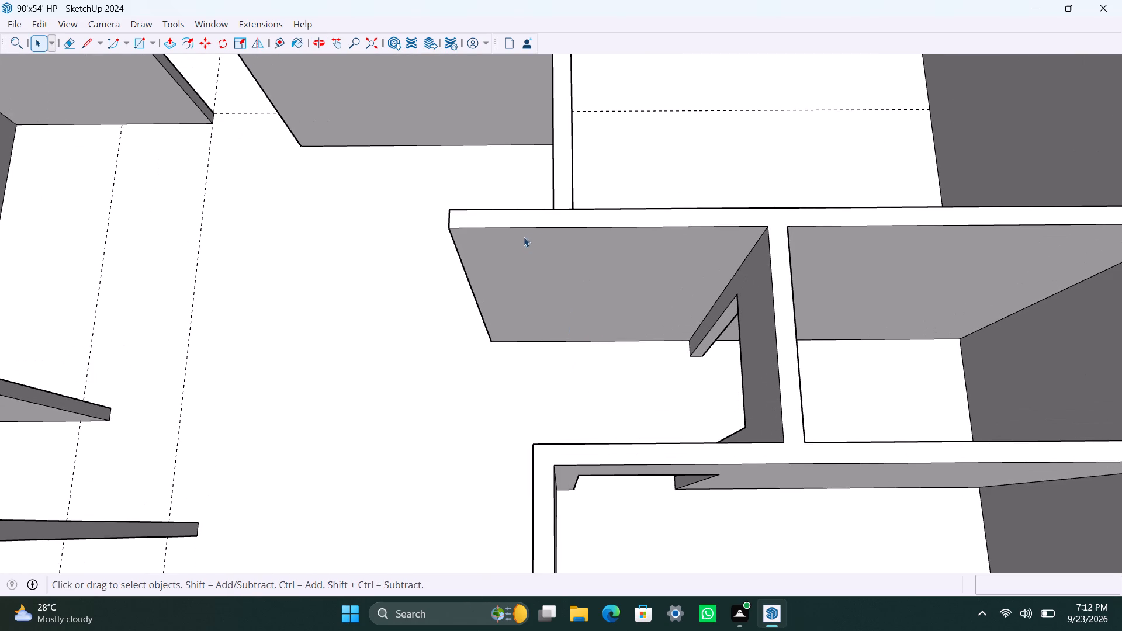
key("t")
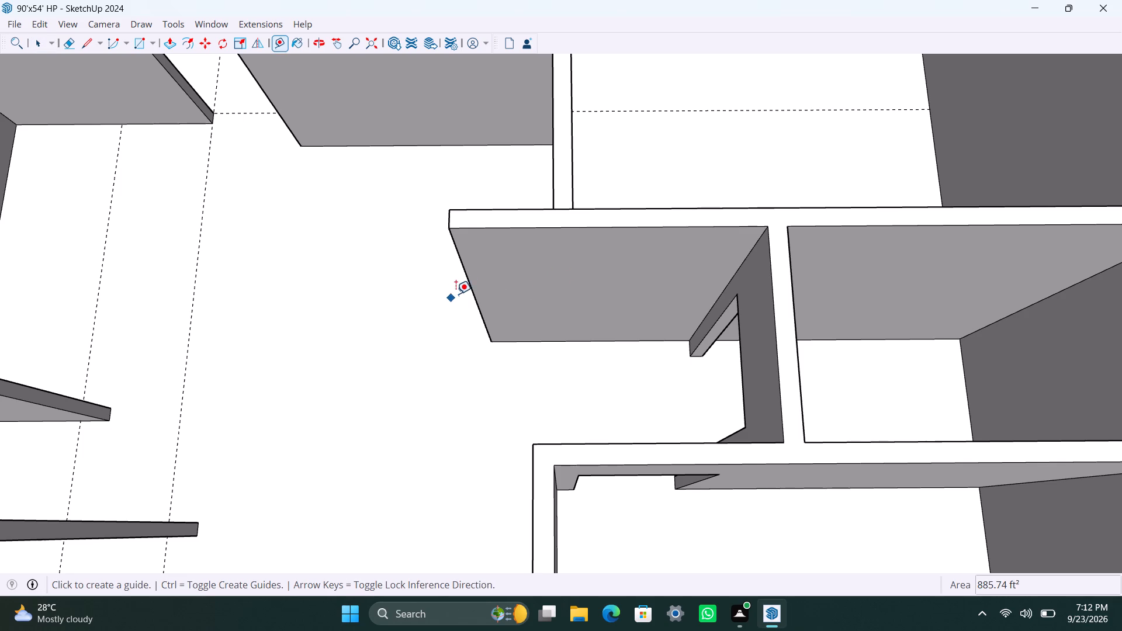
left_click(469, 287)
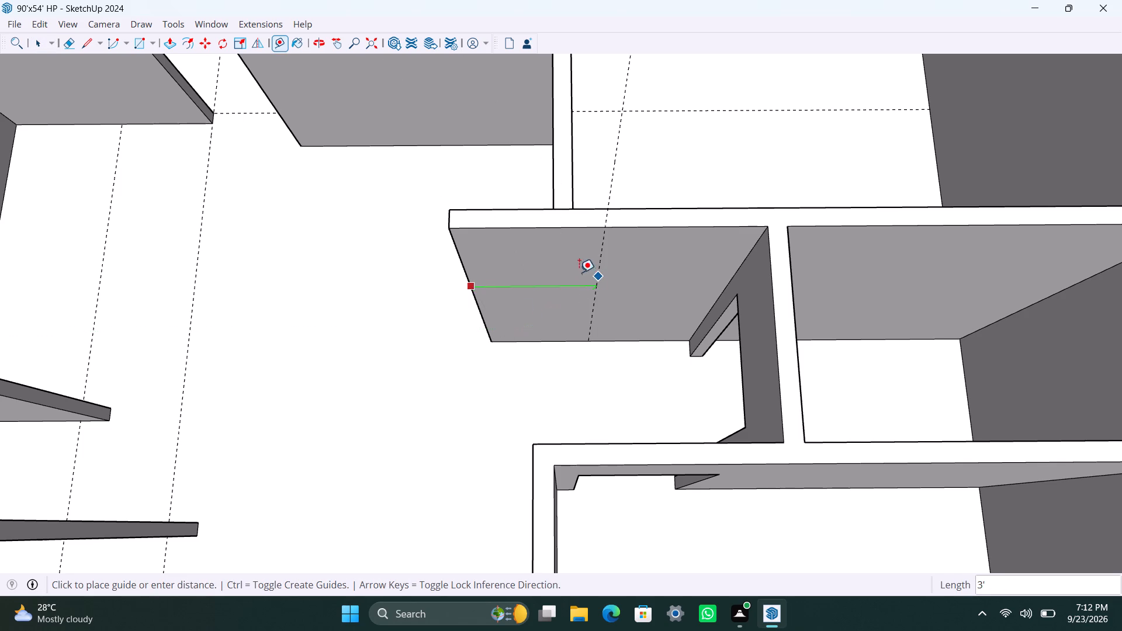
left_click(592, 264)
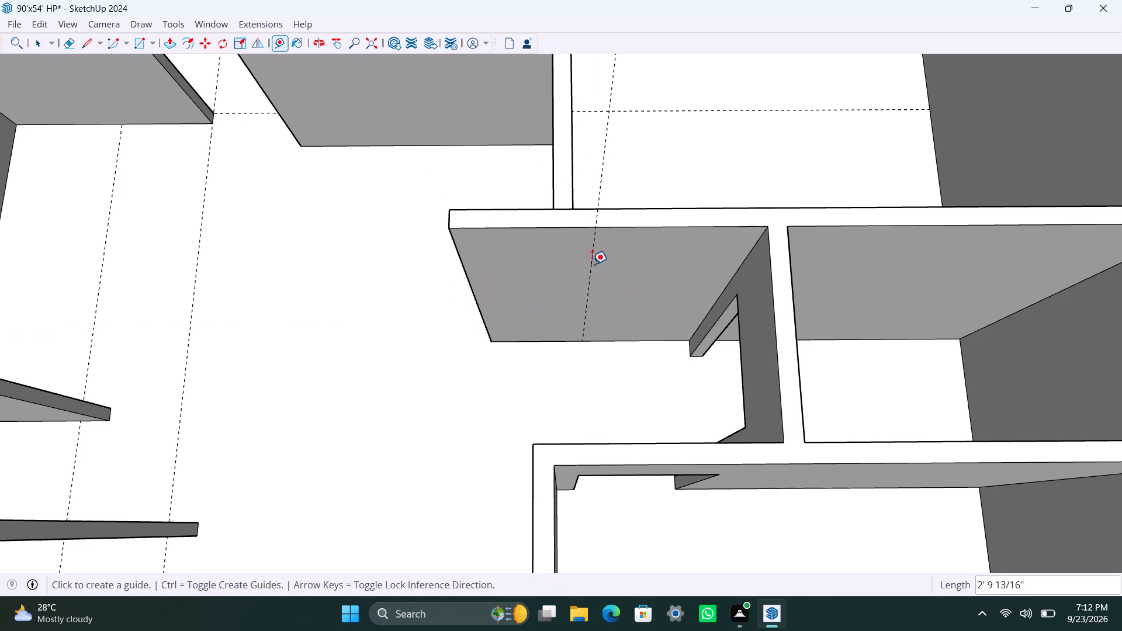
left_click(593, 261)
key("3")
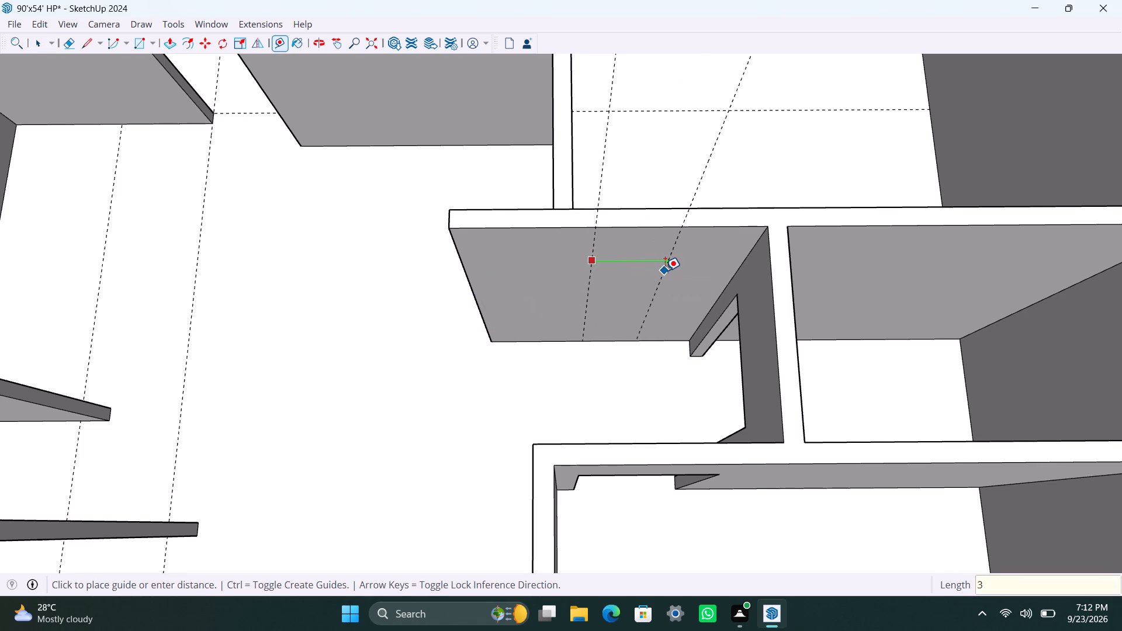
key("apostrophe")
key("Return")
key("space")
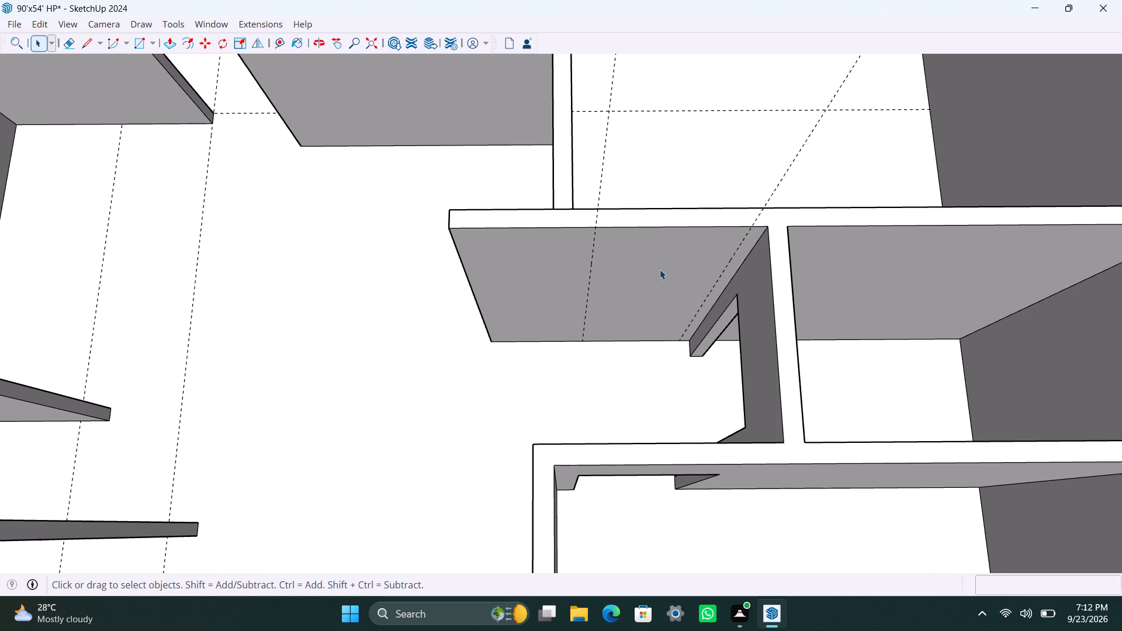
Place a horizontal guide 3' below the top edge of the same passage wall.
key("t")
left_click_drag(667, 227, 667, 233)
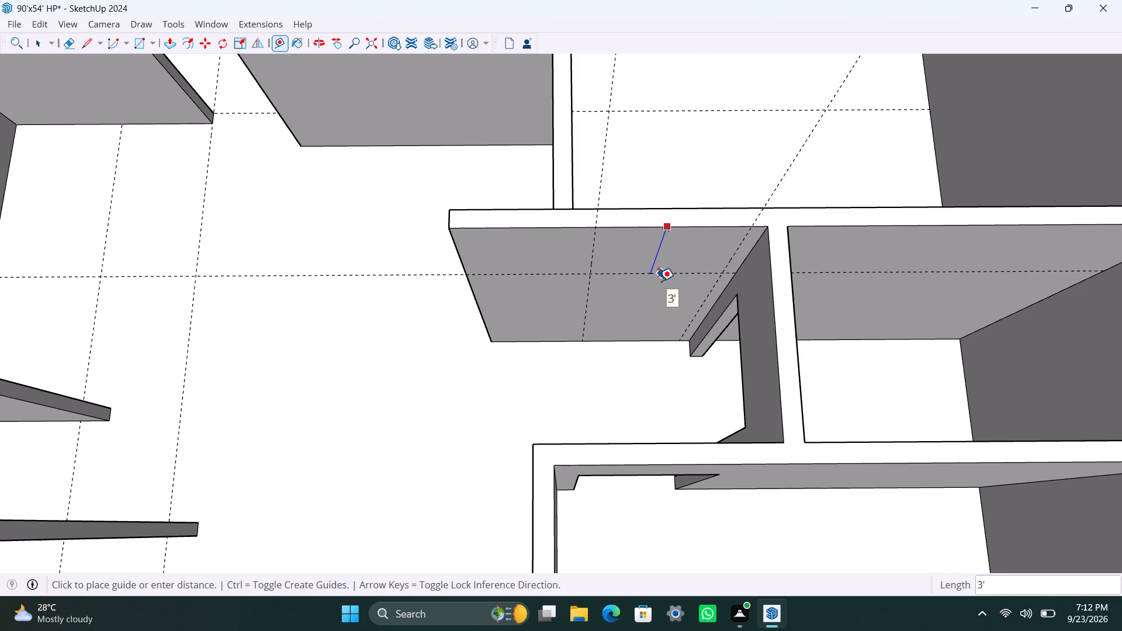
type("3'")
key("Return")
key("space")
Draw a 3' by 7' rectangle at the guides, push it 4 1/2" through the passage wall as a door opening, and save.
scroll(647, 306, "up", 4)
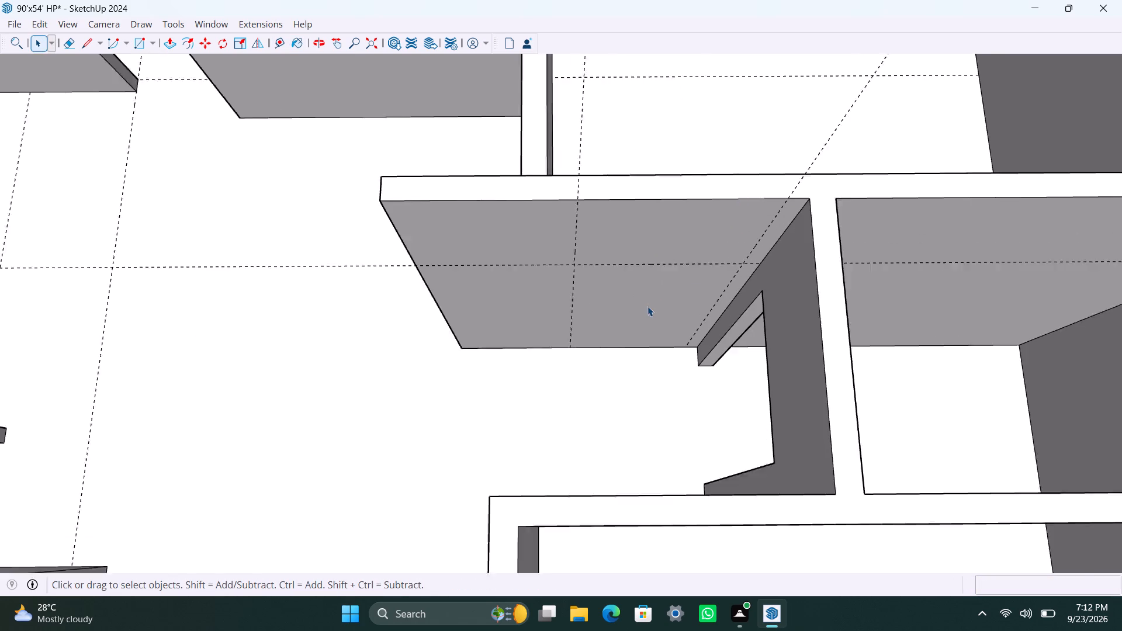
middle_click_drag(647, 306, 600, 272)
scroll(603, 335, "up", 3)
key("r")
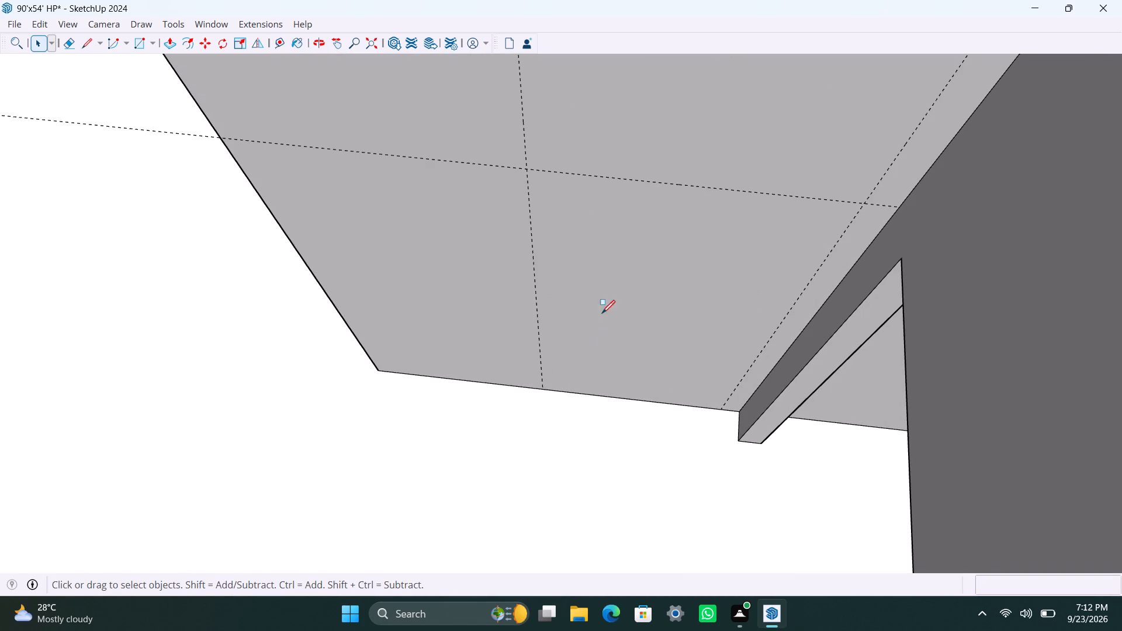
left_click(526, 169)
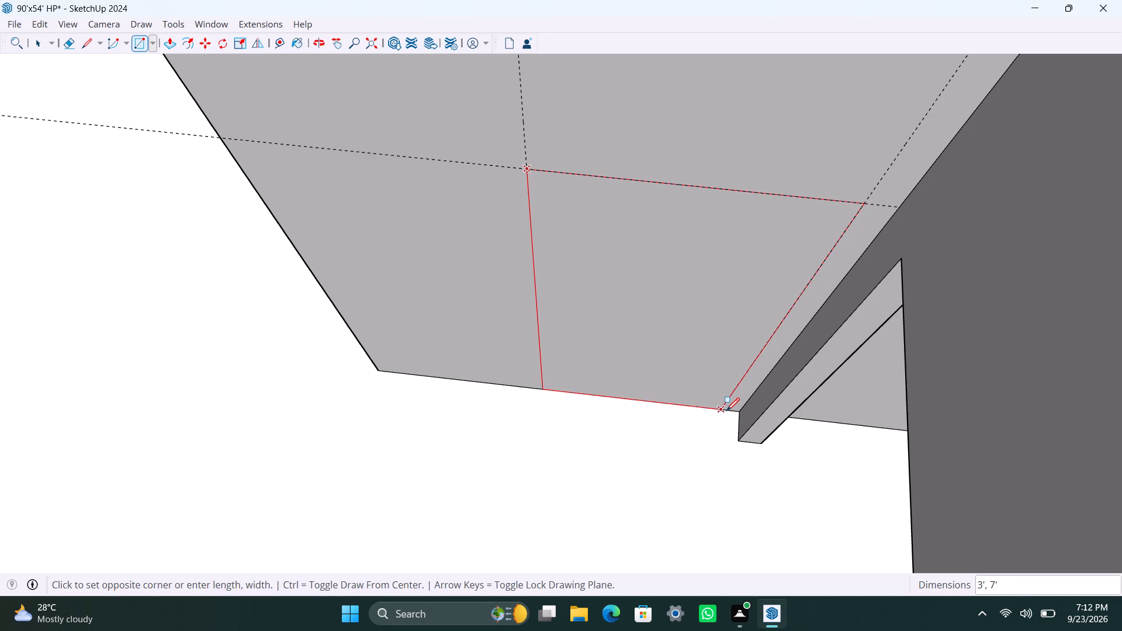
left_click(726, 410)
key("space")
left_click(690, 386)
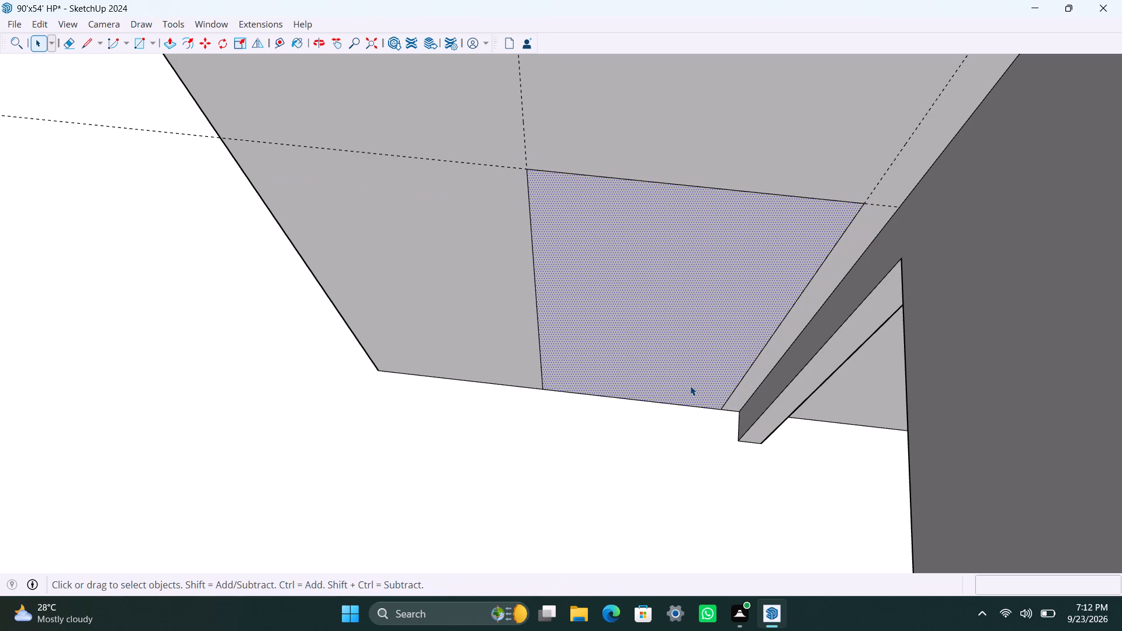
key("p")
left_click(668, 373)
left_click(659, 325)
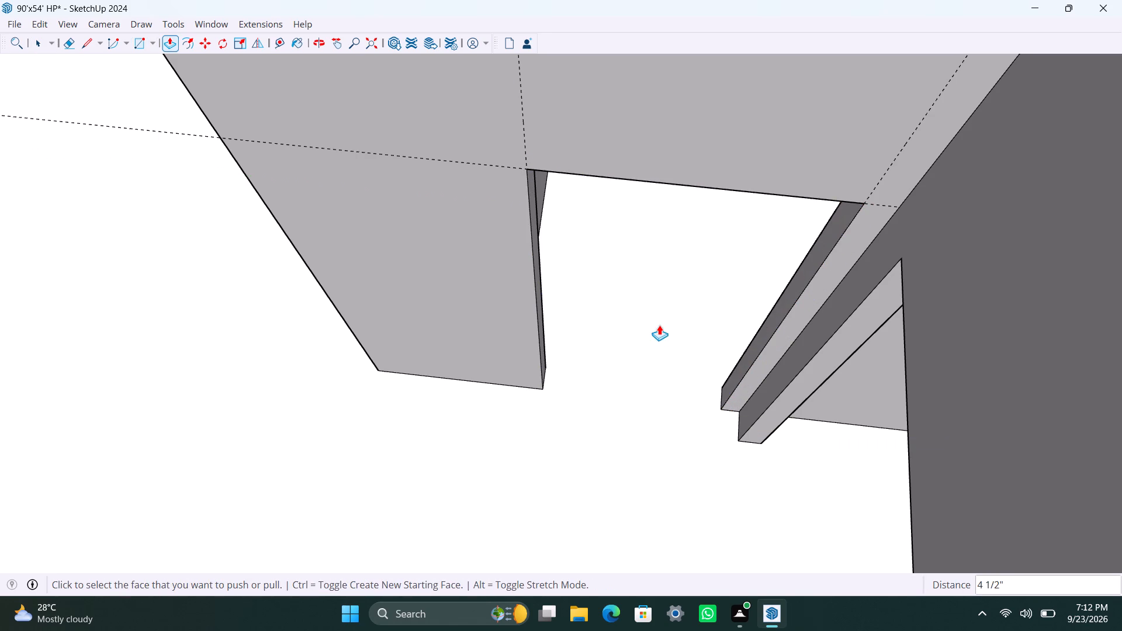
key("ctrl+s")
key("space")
Save the model and examine the new door opening alongside the second unit's other doorways and interior walls.
scroll(654, 361, "down", 5)
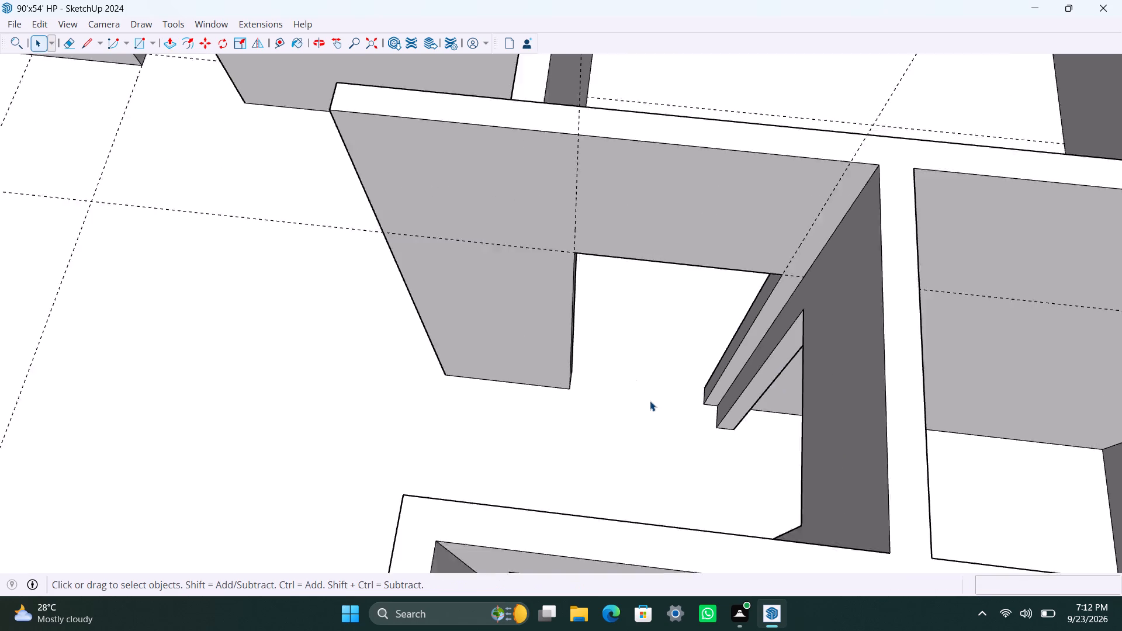
scroll(650, 401, "down", 6)
middle_click_drag(715, 360, 591, 321)
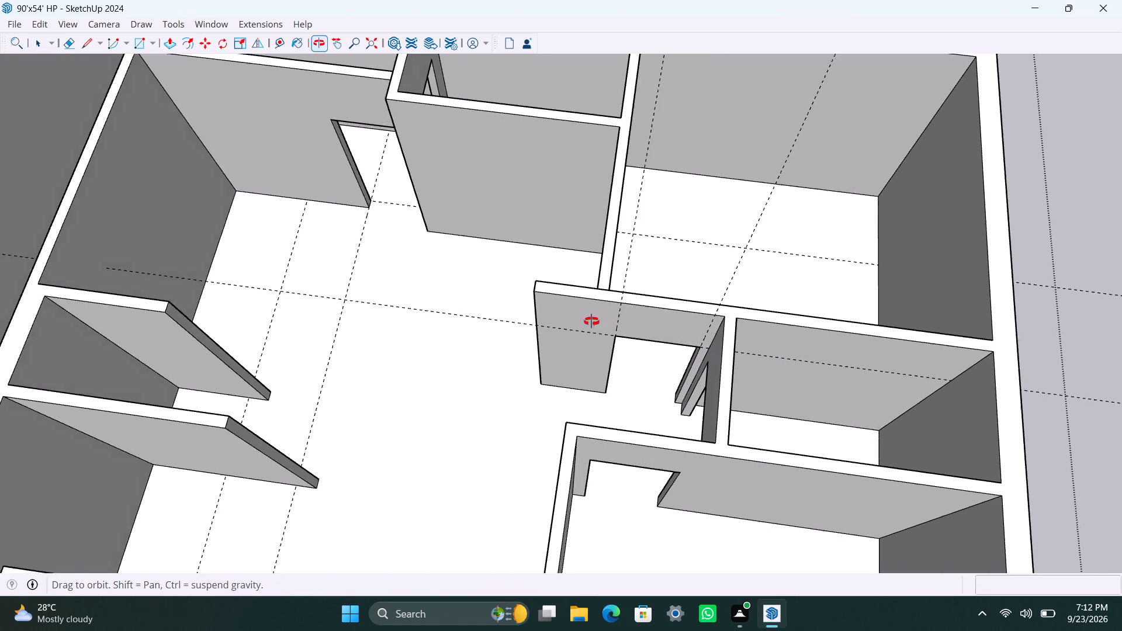
middle_click_drag(591, 321, 801, 344)
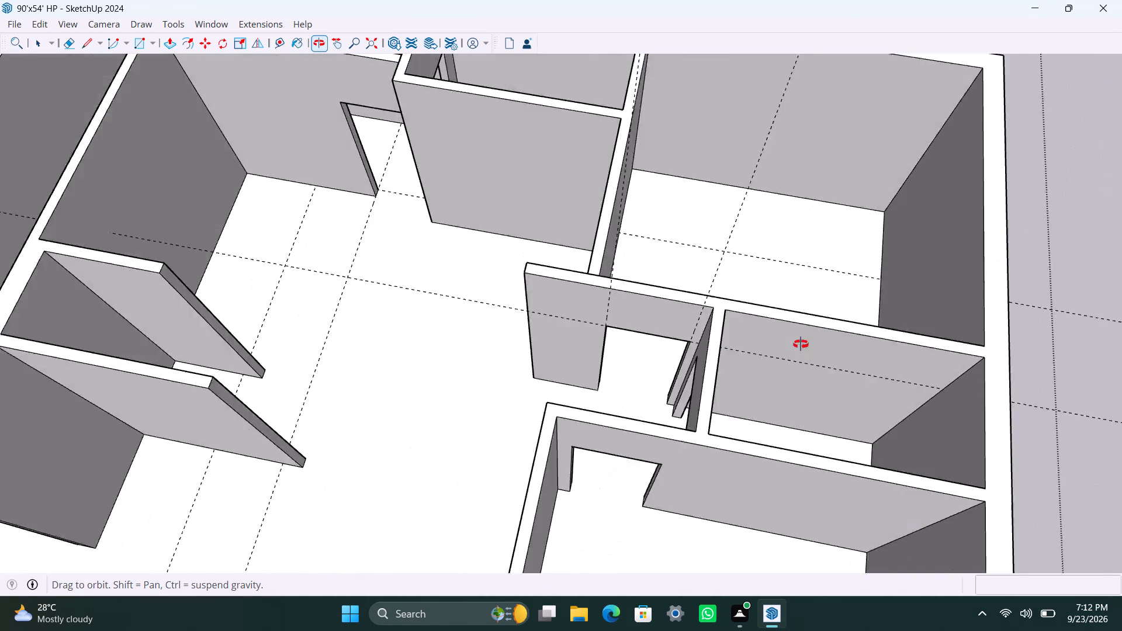
middle_click_drag(801, 344, 1033, 341)
scroll(580, 370, "down", 5)
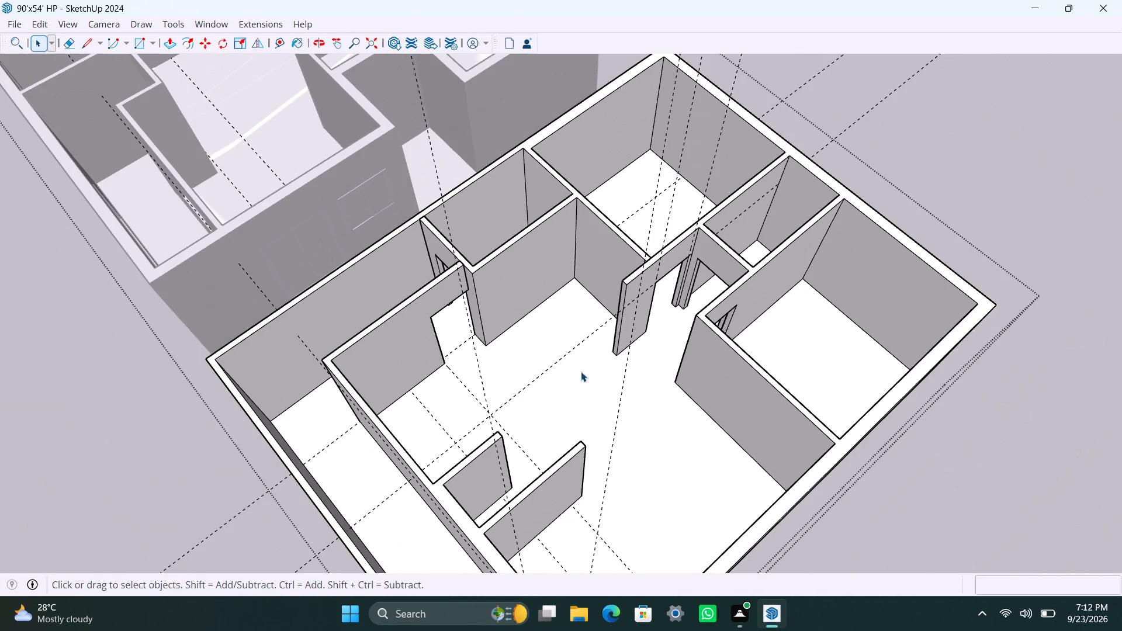
scroll(581, 372, "up", 4)
key("ctrl+s")
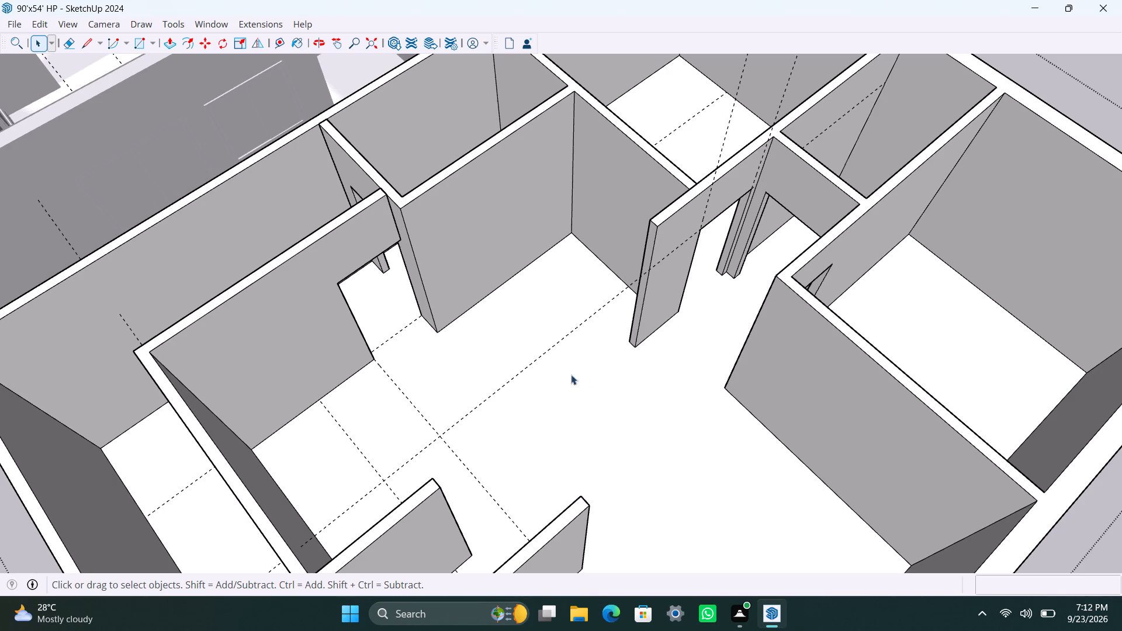
scroll(349, 280, "up", 3)
middle_click_drag(320, 298, 522, 349)
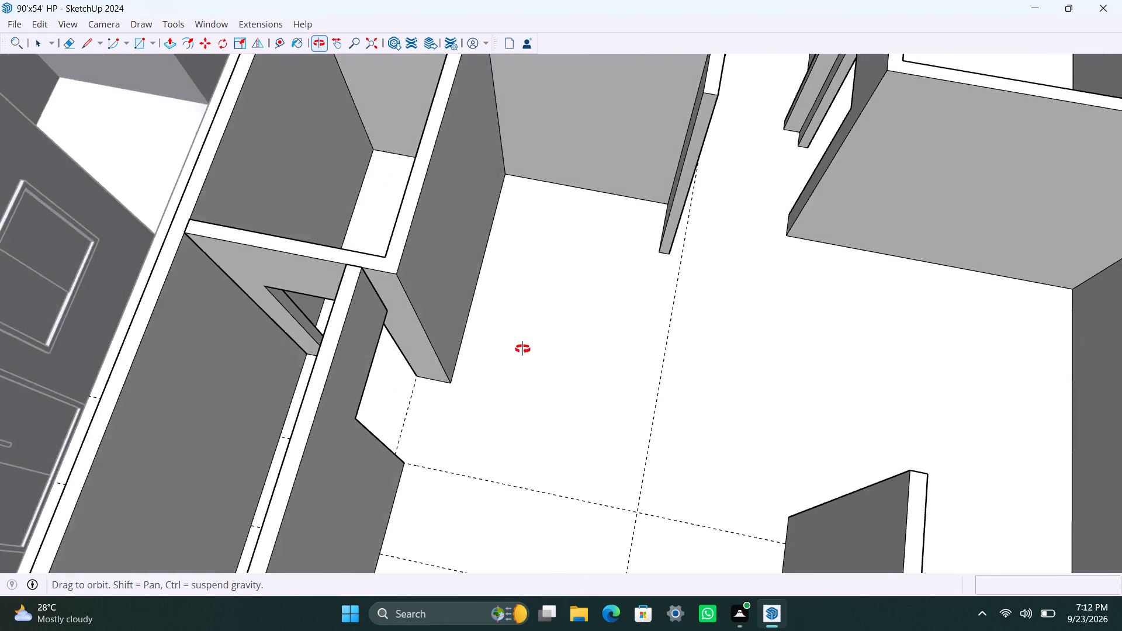
middle_click_drag(522, 349, 593, 331)
scroll(437, 344, "down", 4)
middle_click_drag(325, 365, 457, 344, "shift")
scroll(481, 337, "up", 3)
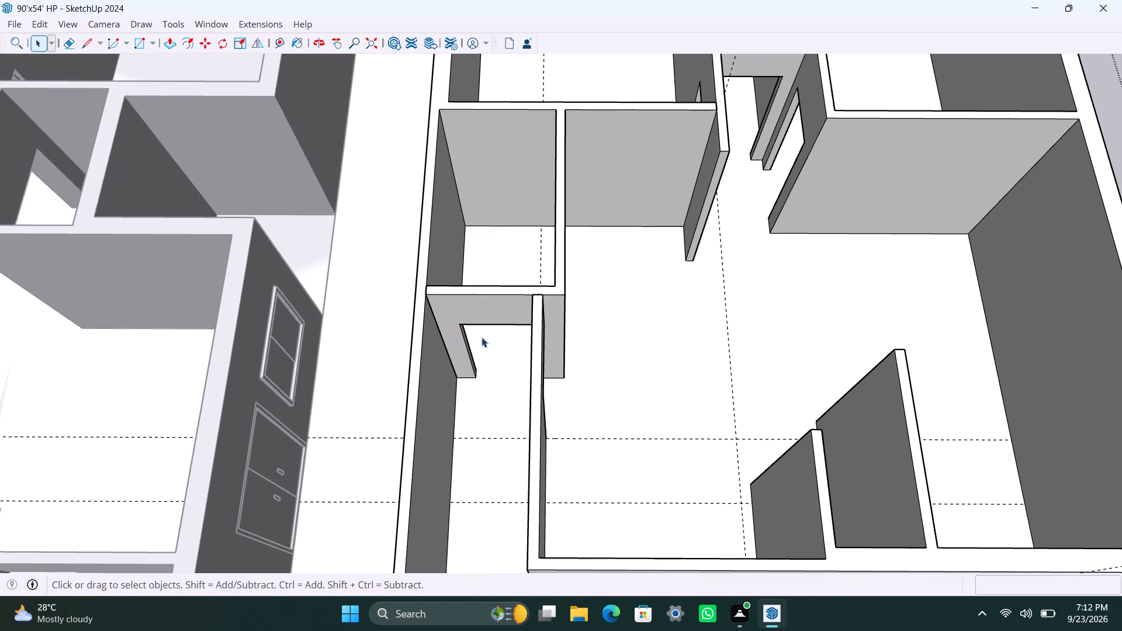
scroll(478, 368, "up", 2)
scroll(563, 357, "up", 3)
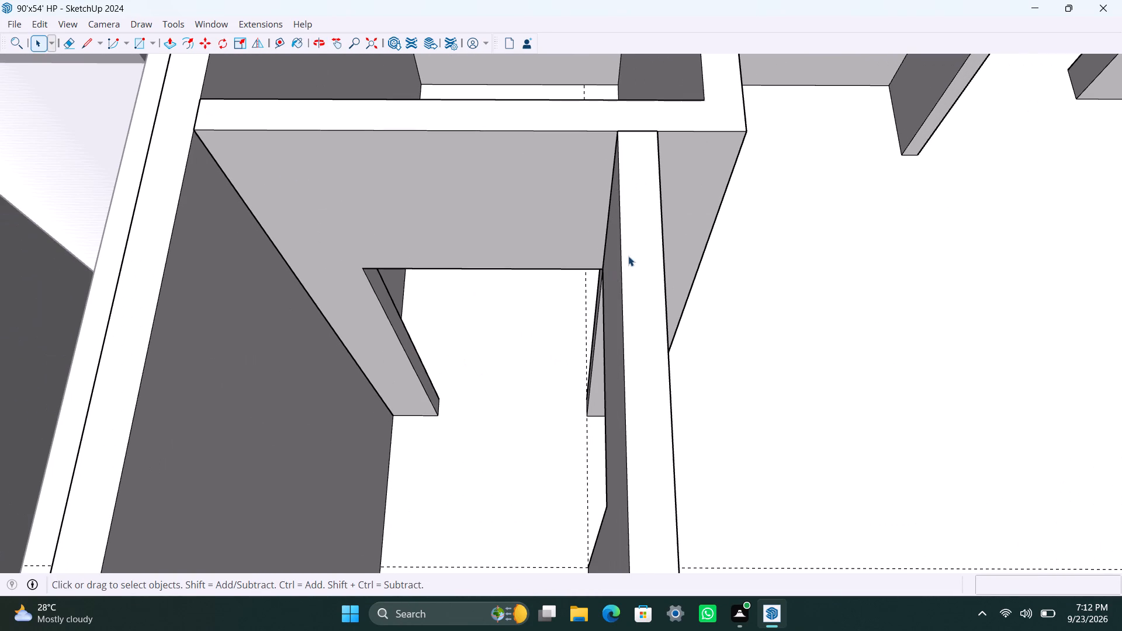
scroll(672, 476, "down", 4)
middle_click_drag(757, 454, 491, 415)
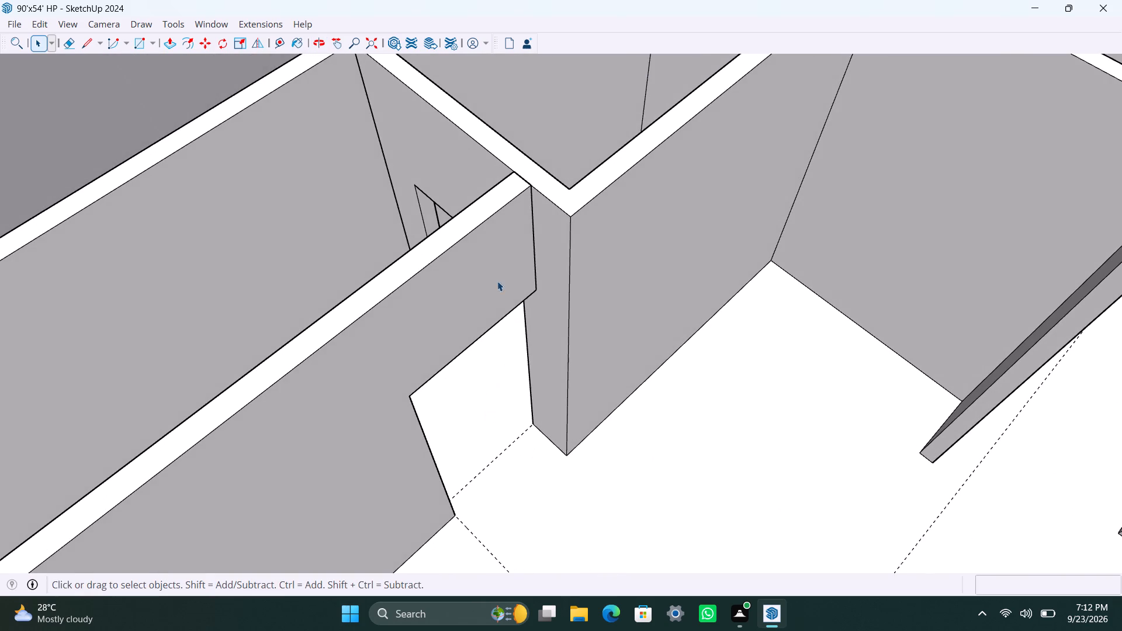
scroll(438, 335, "down", 12)
middle_click_drag(579, 394, 423, 383)
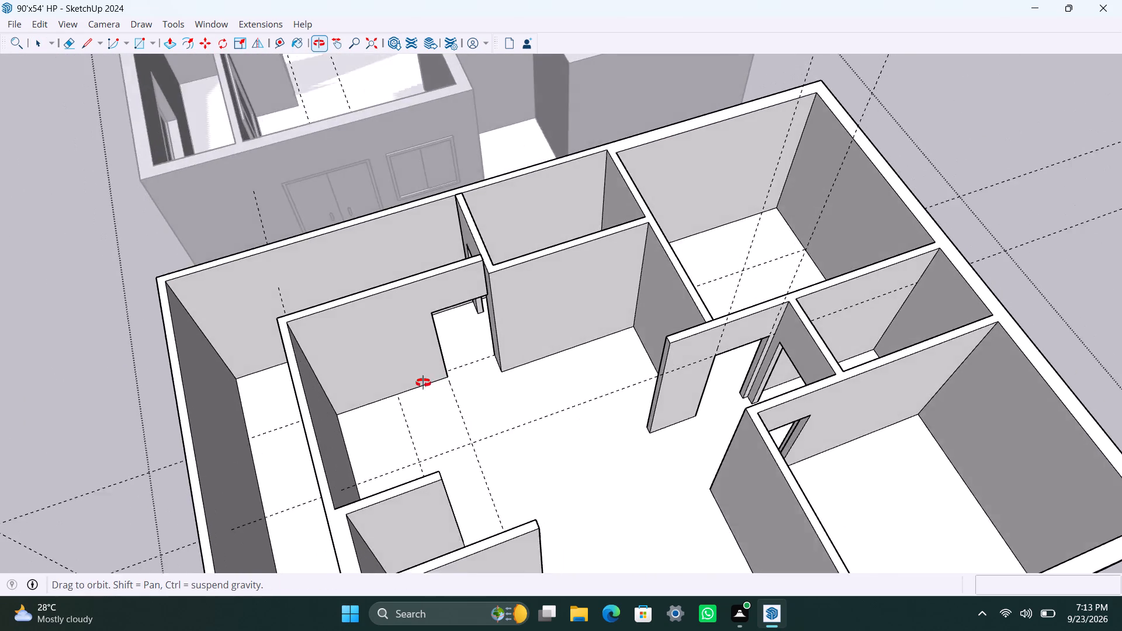
middle_click_drag(423, 383, 387, 380)
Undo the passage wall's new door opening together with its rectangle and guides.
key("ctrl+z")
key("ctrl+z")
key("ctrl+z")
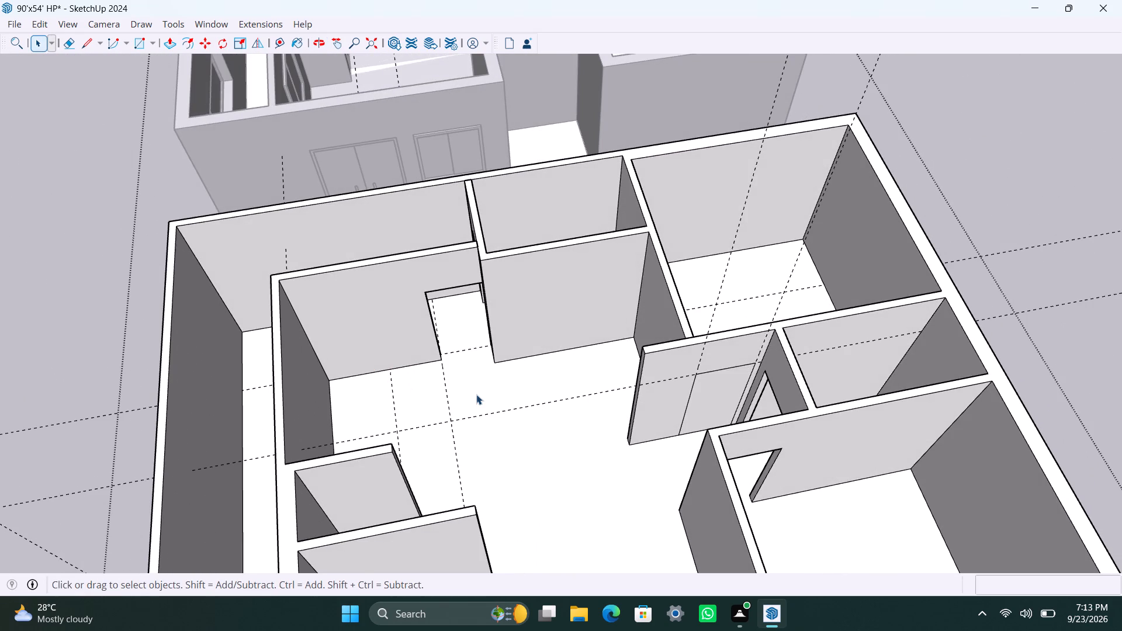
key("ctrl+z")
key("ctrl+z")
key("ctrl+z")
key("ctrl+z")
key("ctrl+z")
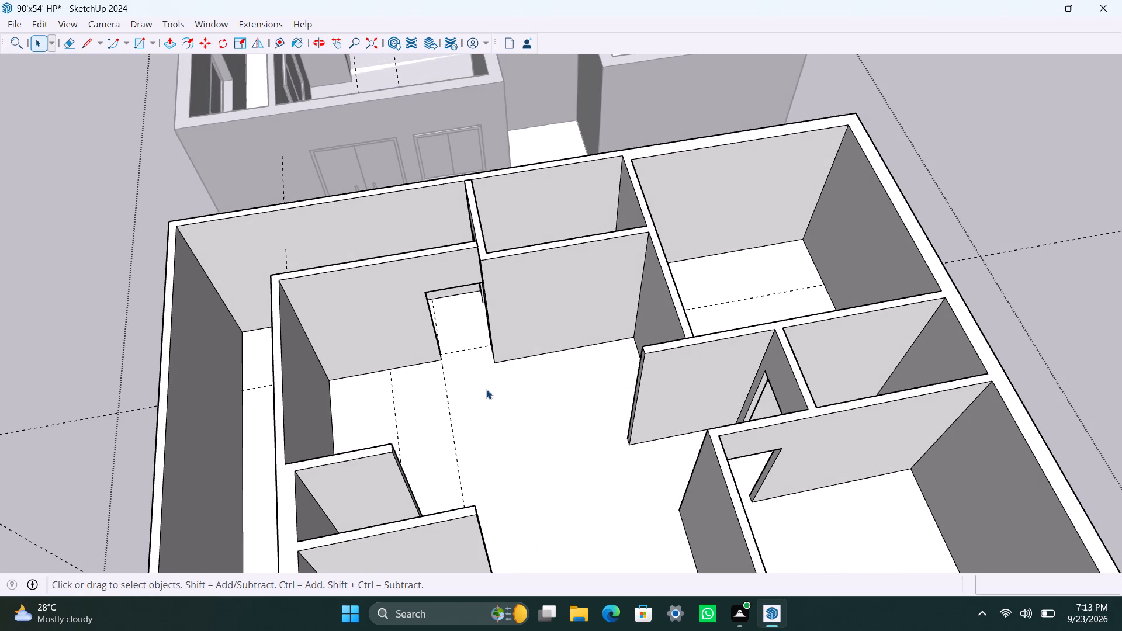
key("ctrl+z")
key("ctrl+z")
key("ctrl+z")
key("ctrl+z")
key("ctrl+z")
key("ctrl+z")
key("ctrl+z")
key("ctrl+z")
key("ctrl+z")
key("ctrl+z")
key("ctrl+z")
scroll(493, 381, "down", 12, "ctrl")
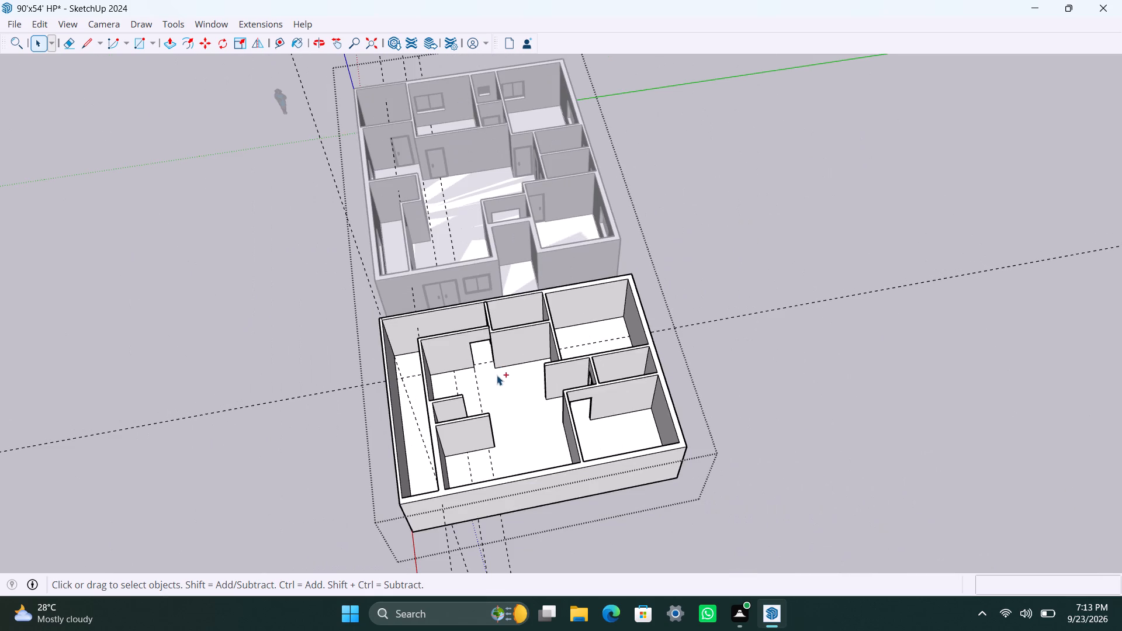
Undo the latest passage guides and the lengthening of the short partition beside the second unit's corner room.
key("ctrl+z")
key("ctrl+z")
key("ctrl+z")
left_click(497, 375, "ctrl")
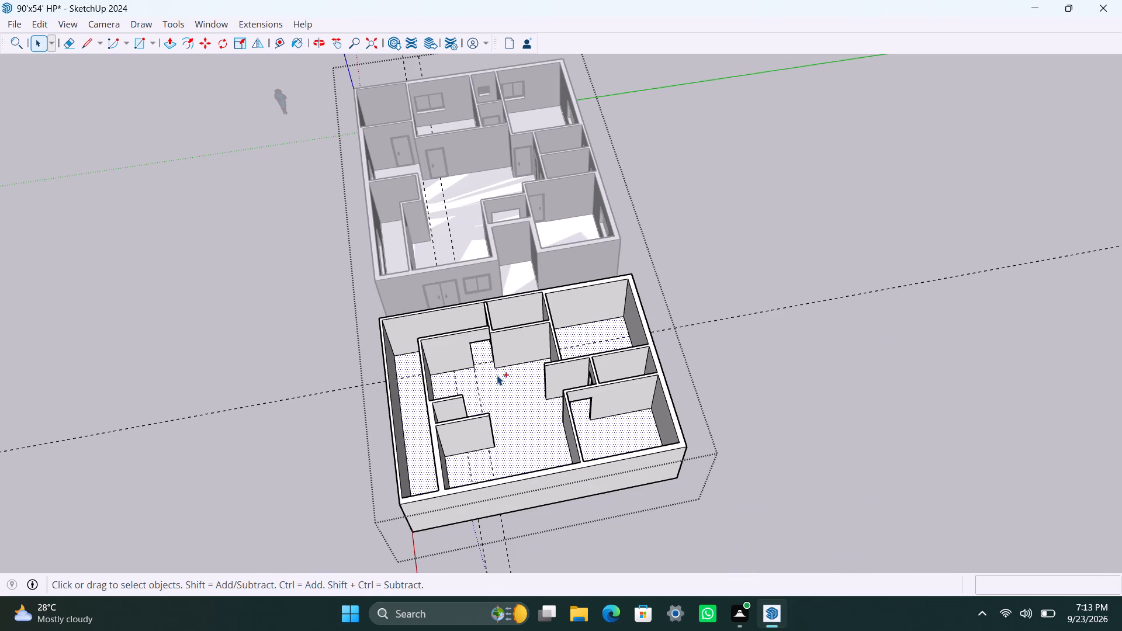
key("ctrl+z")
key("ctrl+z")
key("ctrl+z")
key("ctrl+z")
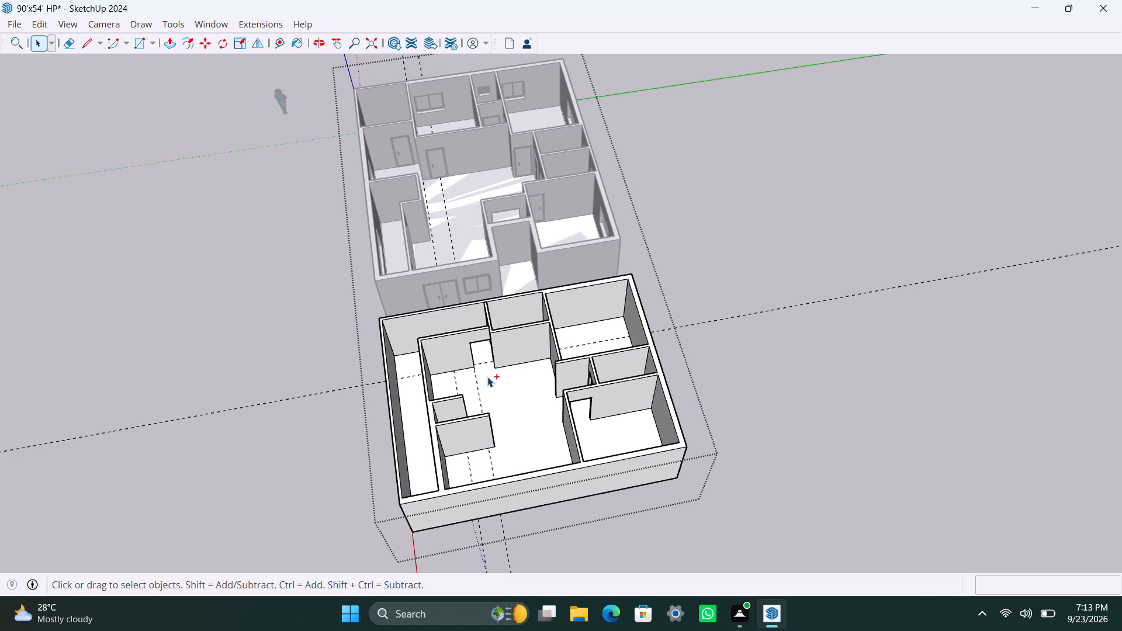
Undo the wall section that spans above the passage opening in the second unit.
key("ctrl+z")
key("ctrl+z")
key("ctrl+z")
key("ctrl+z")
key("ctrl+z")
key("ctrl+z")
key("ctrl+z")
key("ctrl+z")
key("ctrl+z")
key("ctrl+z")
key("ctrl+z")
key("ctrl+z")
Undo the last extension of the passage cross wall and the guide that set it out.
scroll(486, 365, "up", 3, "ctrl")
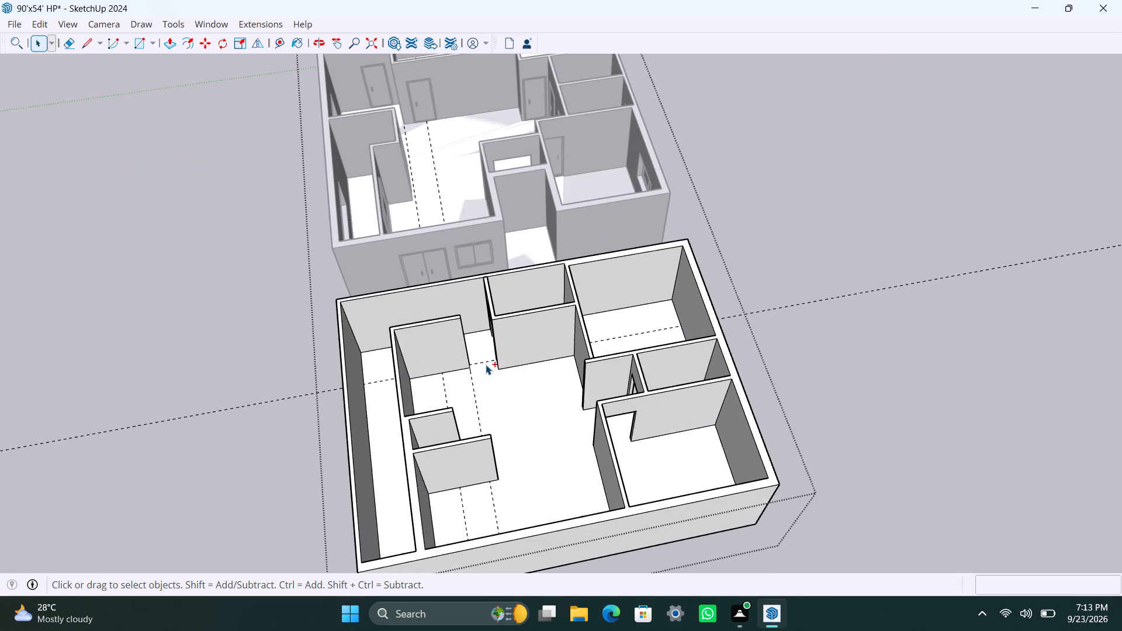
key("ctrl+z")
key("ctrl+z")
key("ctrl+z")
scroll(483, 363, "up", 3)
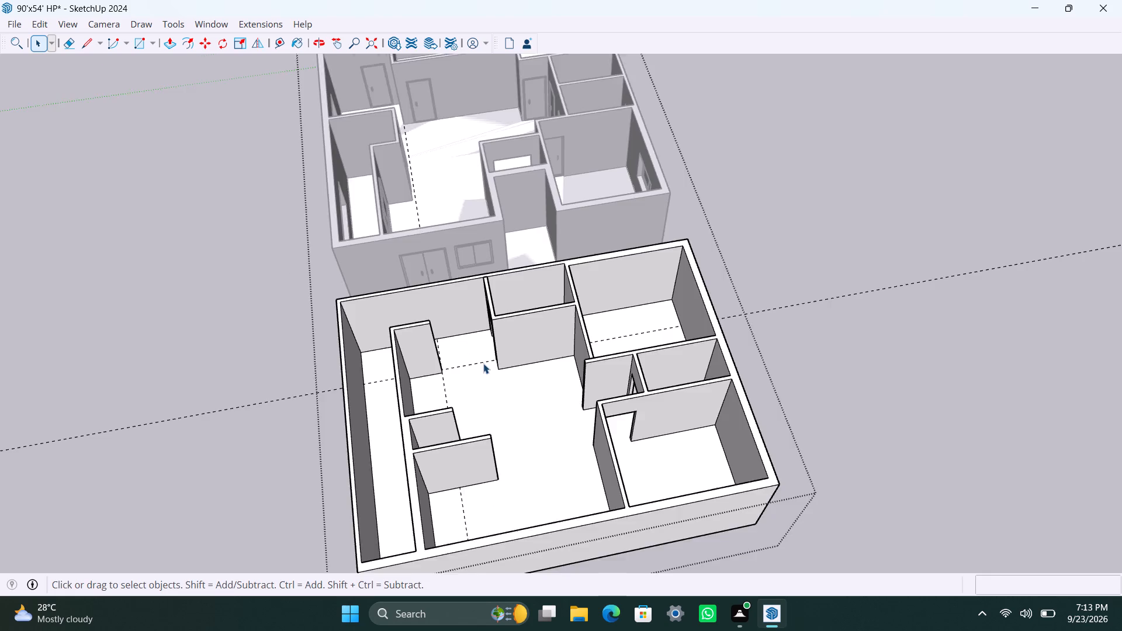
scroll(483, 363, "up", 1)
middle_click_drag(503, 369, 580, 379)
key("ctrl+z")
key("ctrl+z")
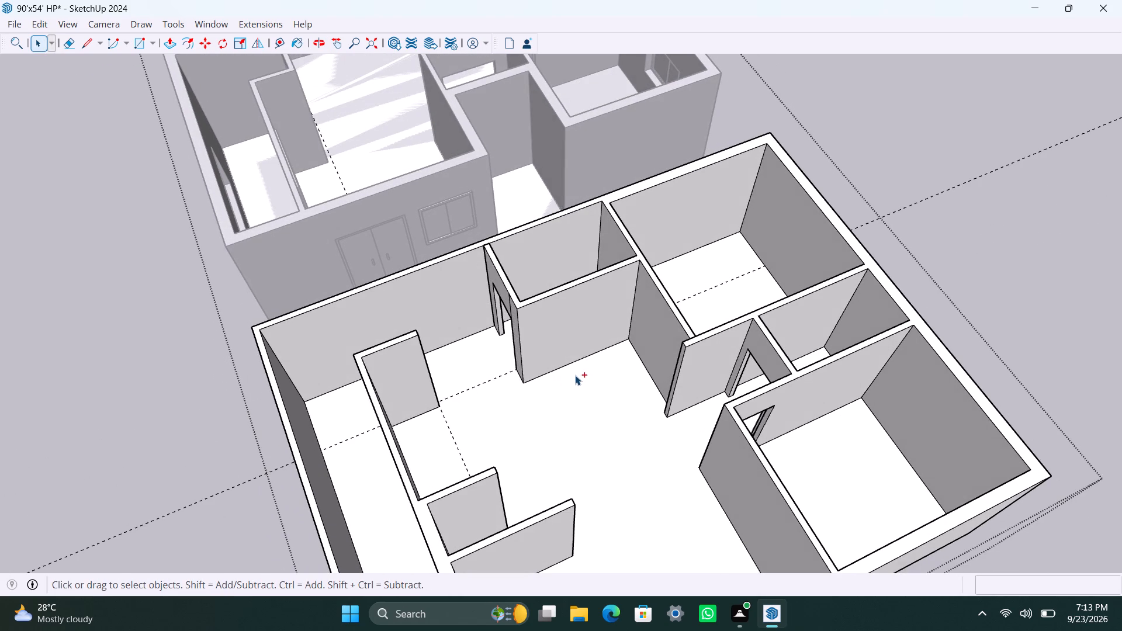
Undo both short cross-wall stubs on either side of the passage, together with their remaining setting-out guide.
key("ctrl+z")
key("ctrl+z")
key("ctrl+z")
key("ctrl+z")
key("ctrl+z")
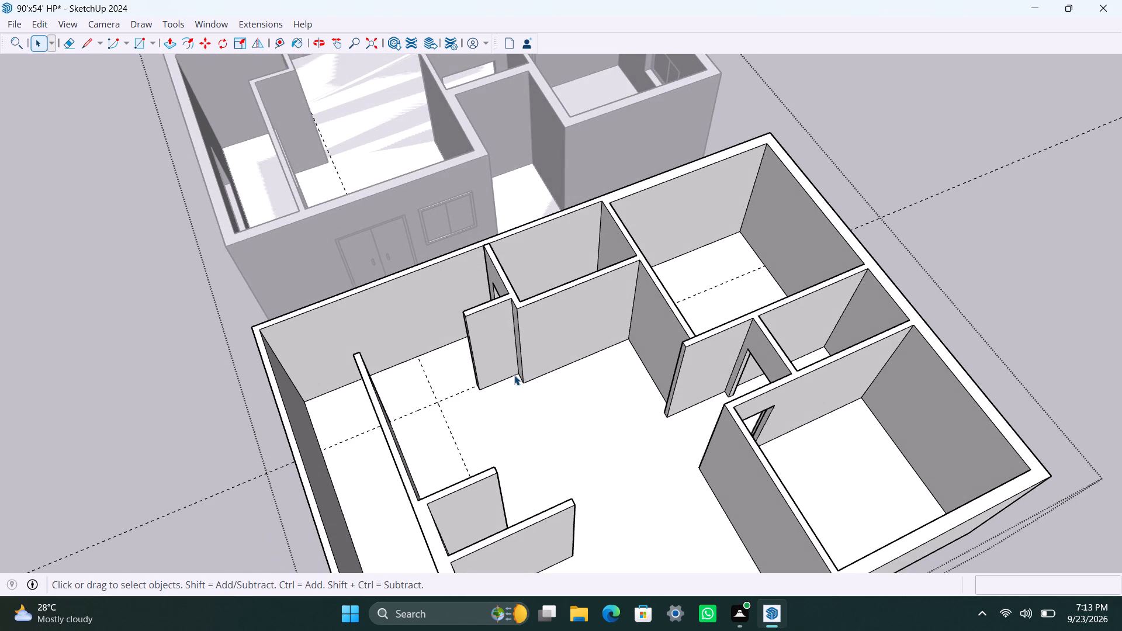
key("ctrl+z")
key("ctrl+z")
key("ctrl+z")
key("ctrl+z")
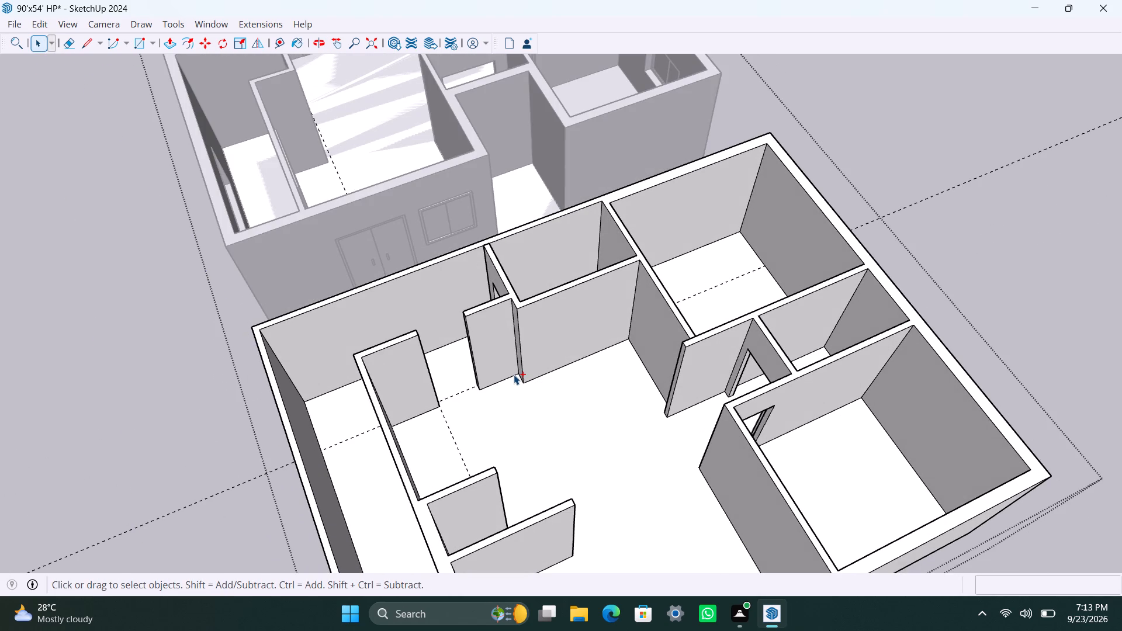
key("ctrl+z")
key("ctrl+z")
key("ctrl+z")
key("ctrl+z")
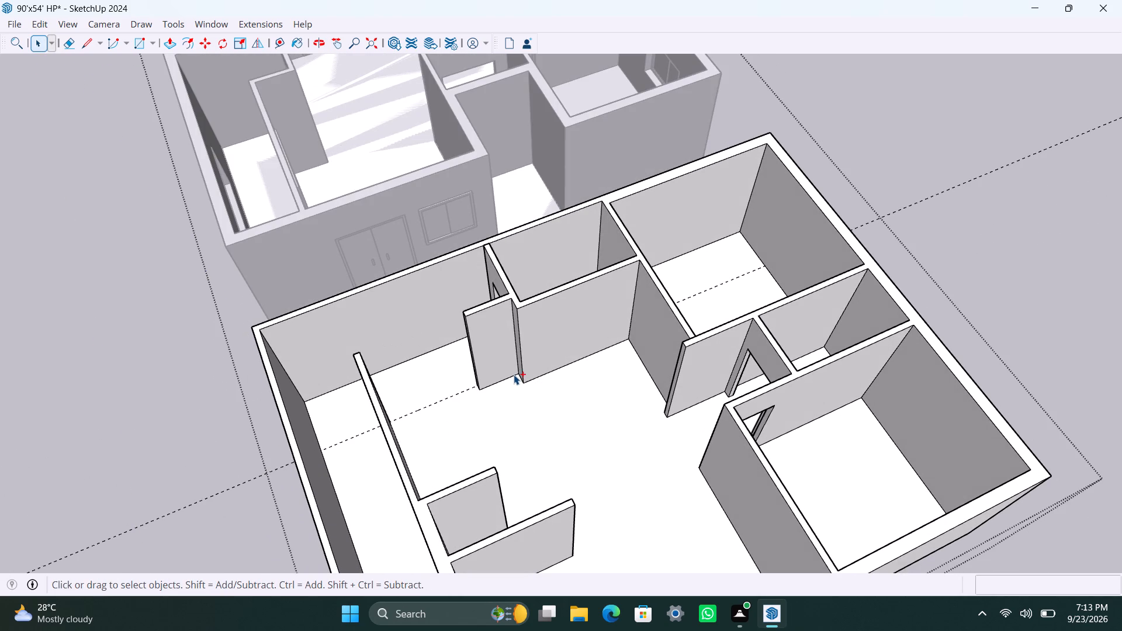
key("ctrl+z")
key("ctrl+z")
key("ctrl+z")
key("ctrl+z")
key("ctrl+z")
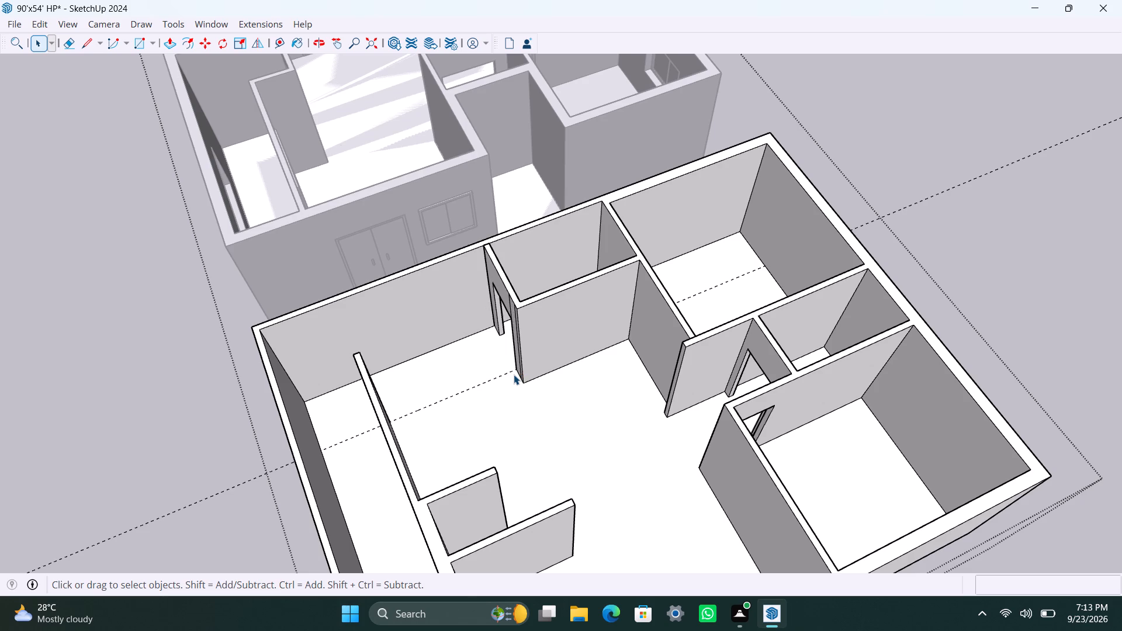
Undo the earlier guide deletion and the removal of the vertical line on the shared outer wall.
key("ctrl+z")
key("ctrl+z")
key("ctrl+z")
key("ctrl+z")
key("ctrl+z")
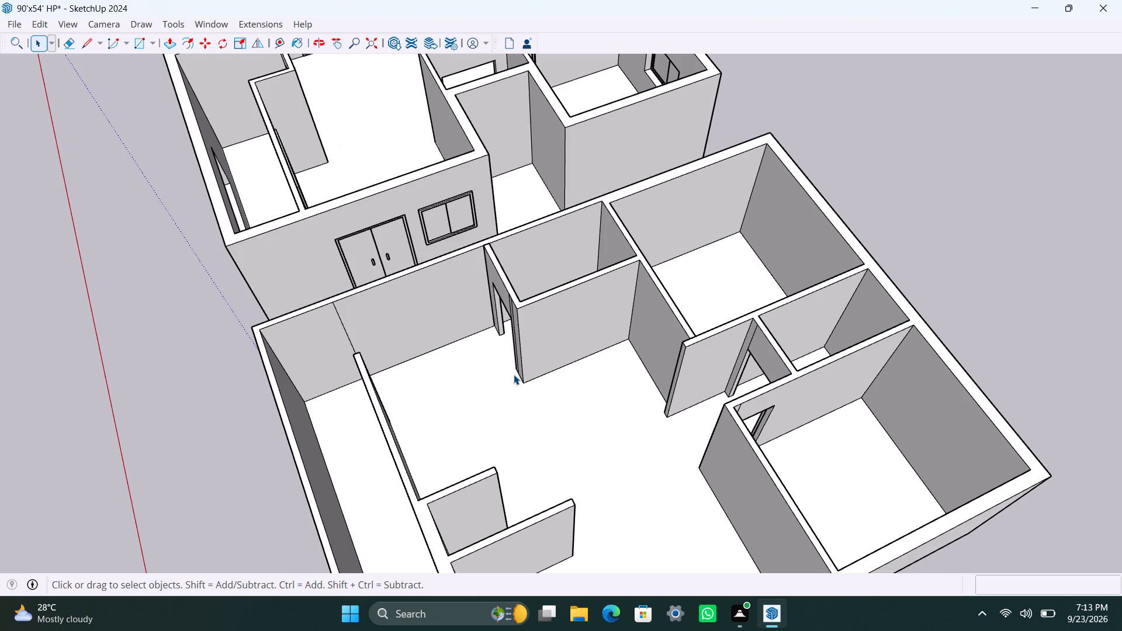
key("ctrl+z")
key("ctrl+z")
key("ctrl+z")
key("ctrl+z")
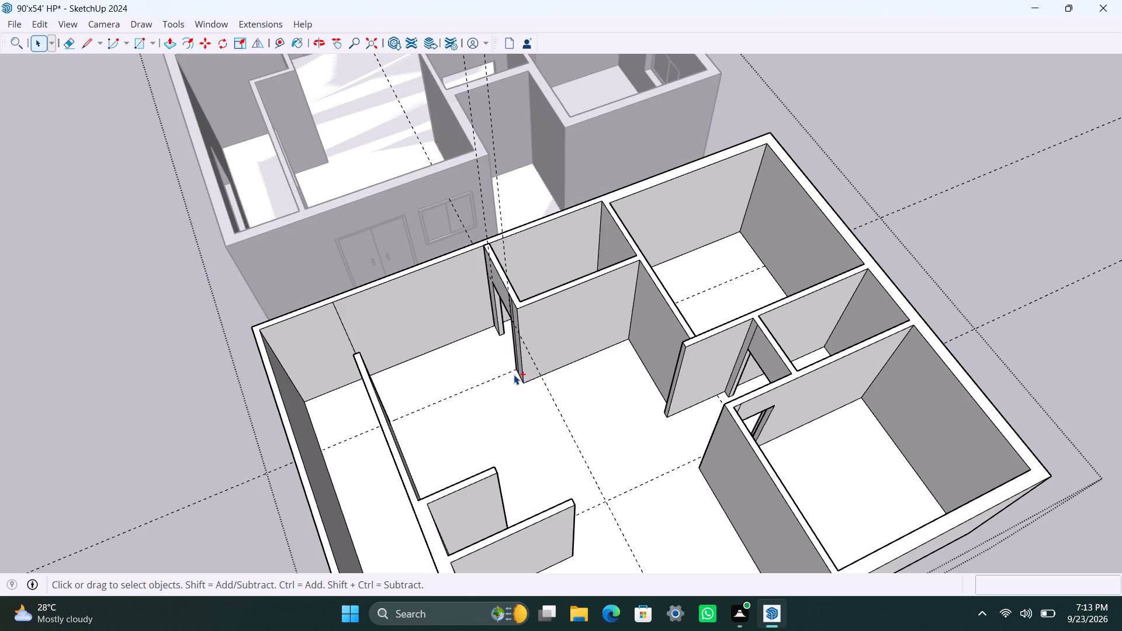
Undo the door opening in the small room's side wall together with its vertical guides.
key("ctrl+z")
key("ctrl+z")
key("ctrl+z")
key("ctrl+z")
key("ctrl+z")
key("ctrl+z")
key("ctrl+z")
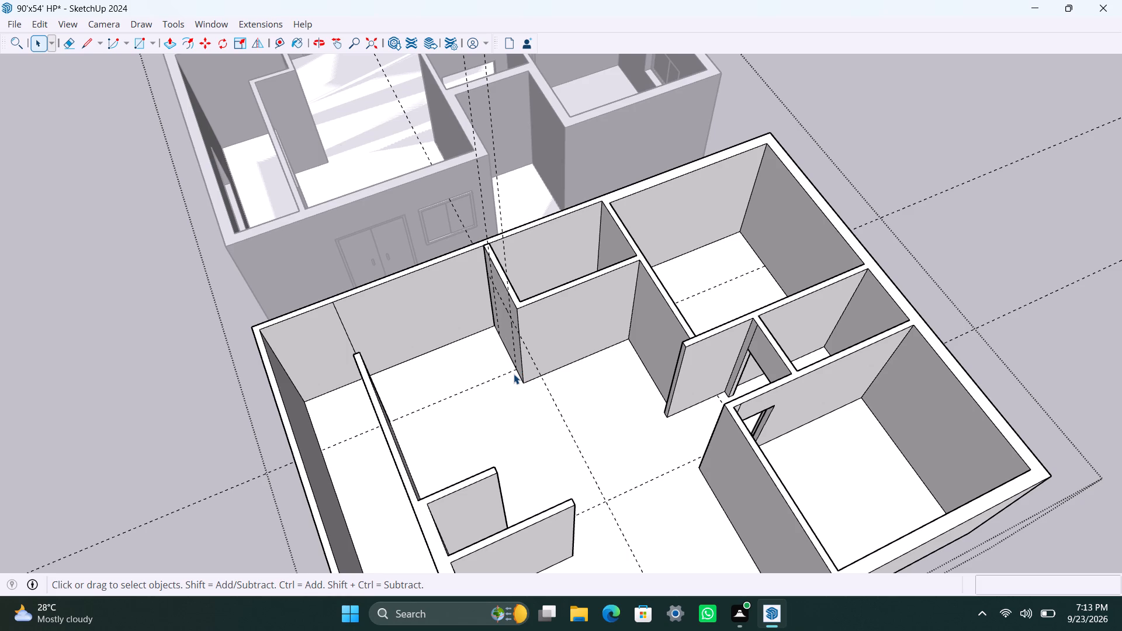
scroll(529, 355, "up", 8)
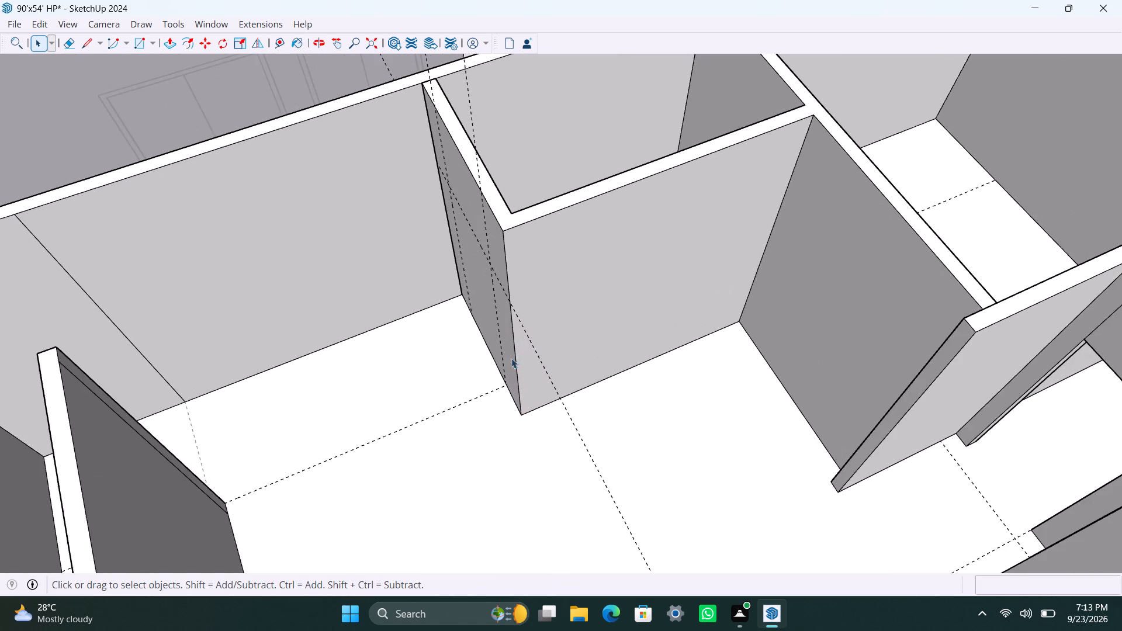
middle_click_drag(511, 358, 605, 341)
key("ctrl+z")
key("ctrl+z")
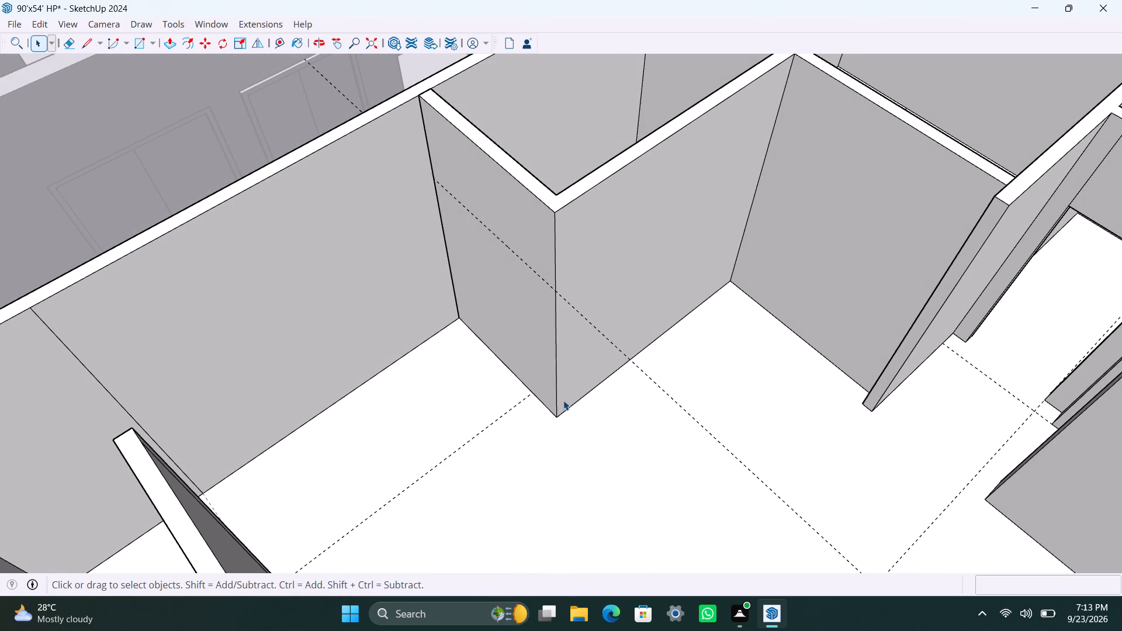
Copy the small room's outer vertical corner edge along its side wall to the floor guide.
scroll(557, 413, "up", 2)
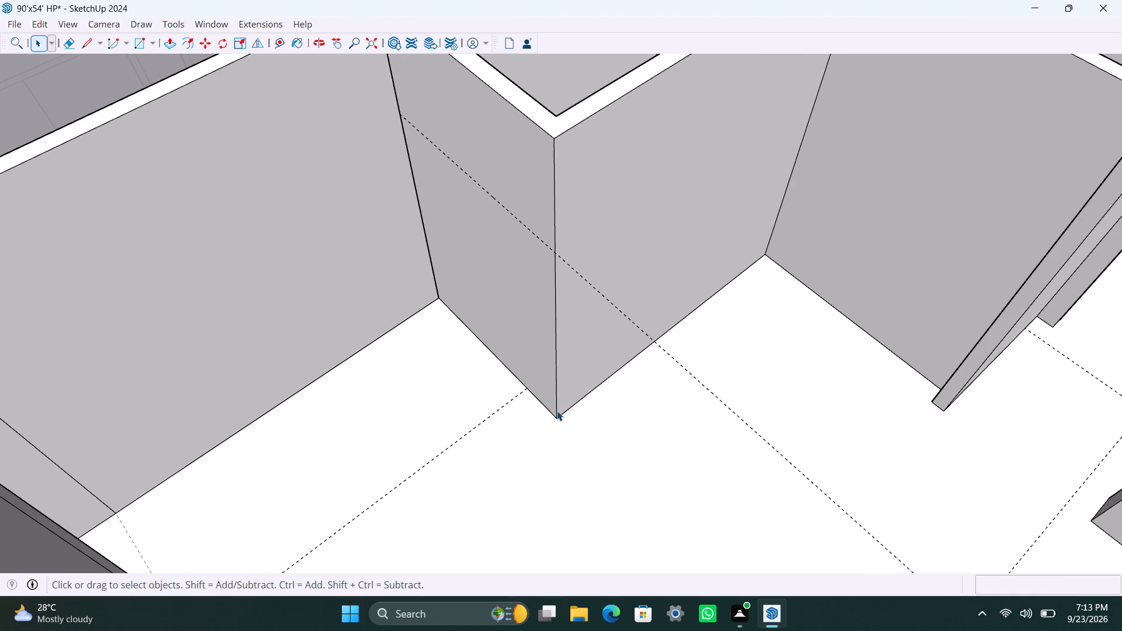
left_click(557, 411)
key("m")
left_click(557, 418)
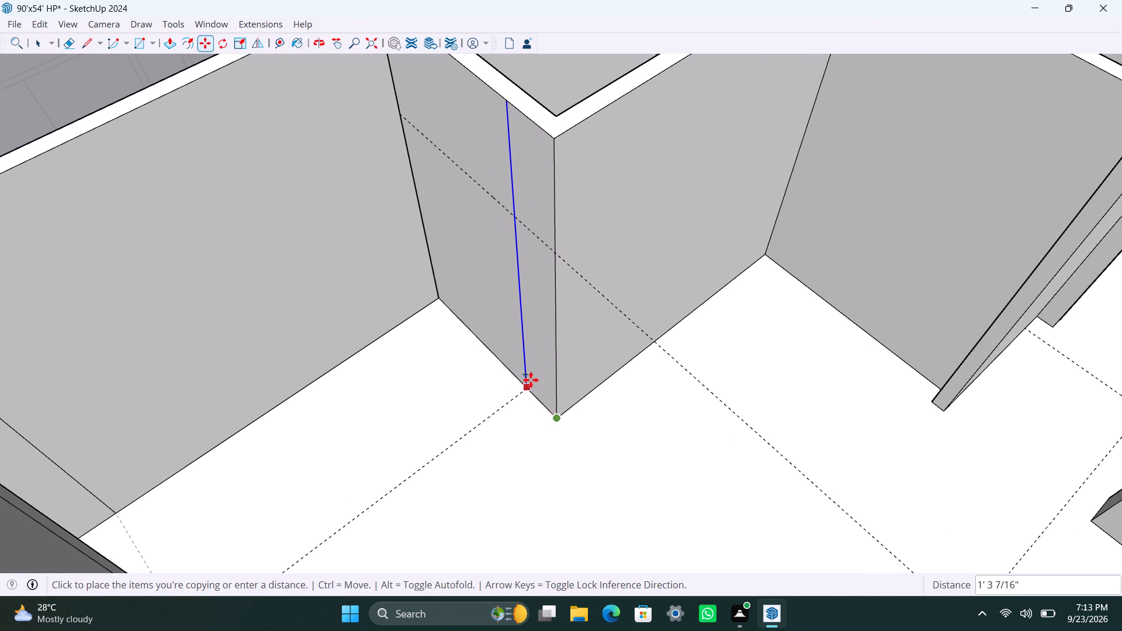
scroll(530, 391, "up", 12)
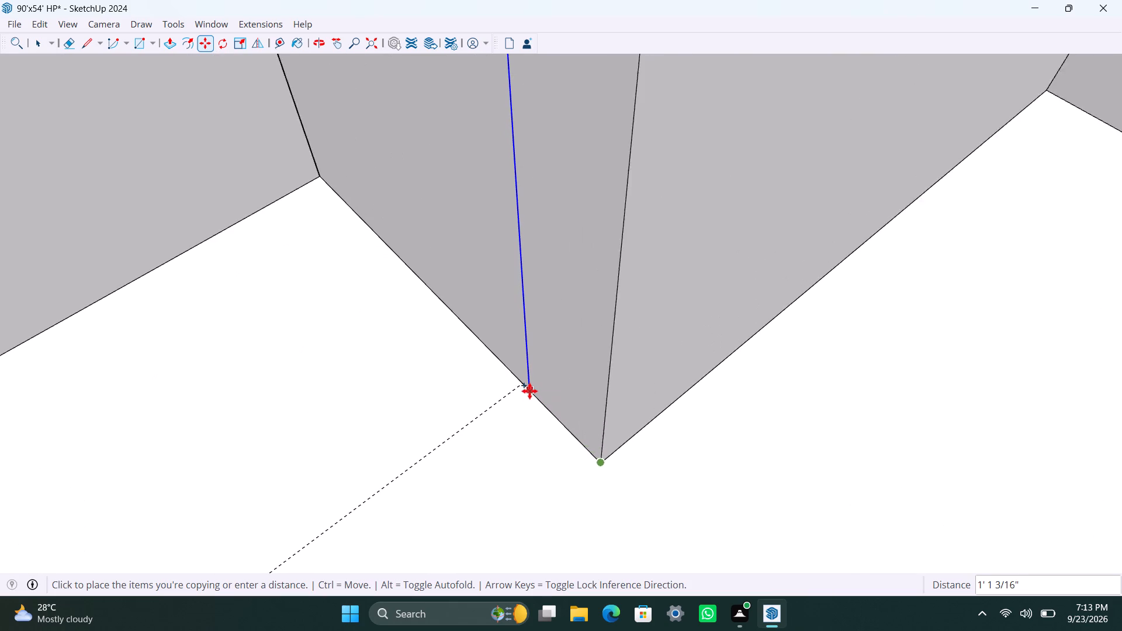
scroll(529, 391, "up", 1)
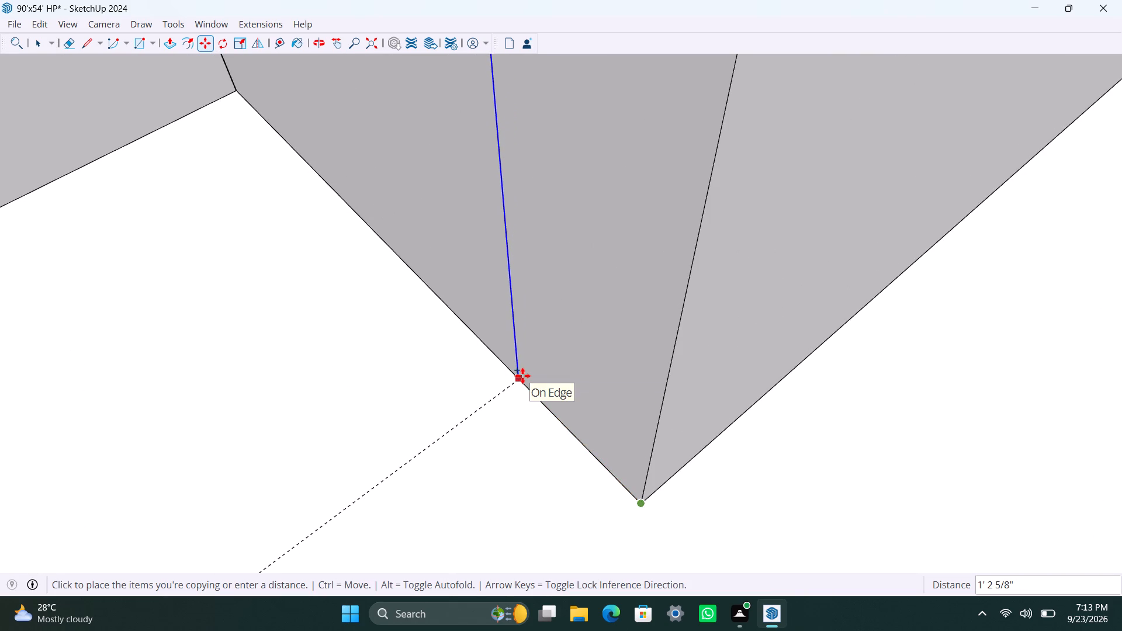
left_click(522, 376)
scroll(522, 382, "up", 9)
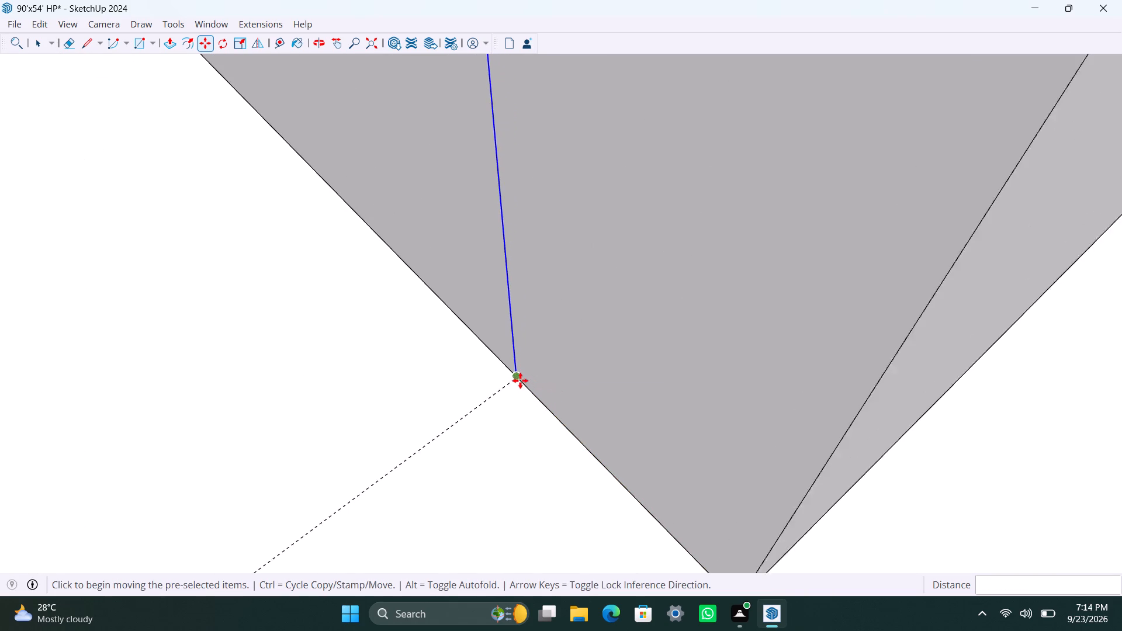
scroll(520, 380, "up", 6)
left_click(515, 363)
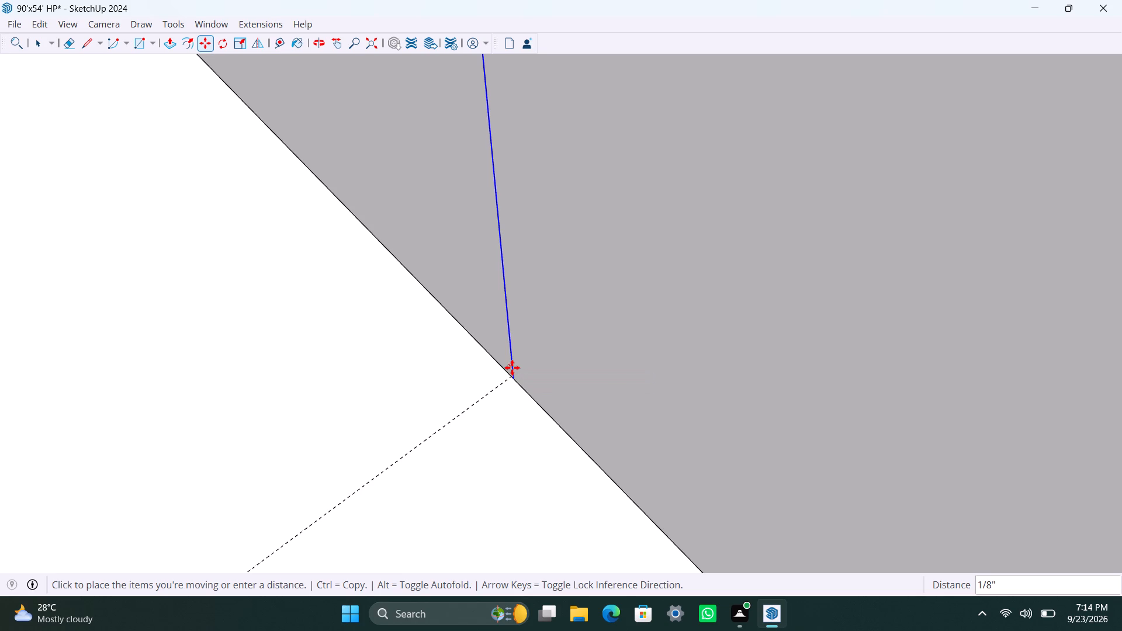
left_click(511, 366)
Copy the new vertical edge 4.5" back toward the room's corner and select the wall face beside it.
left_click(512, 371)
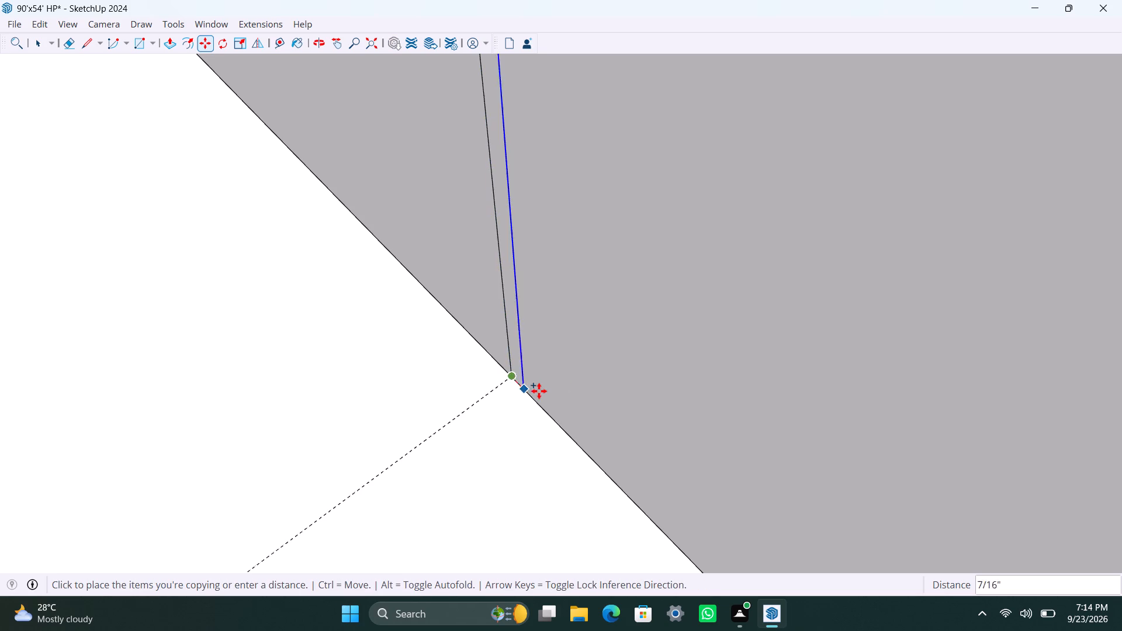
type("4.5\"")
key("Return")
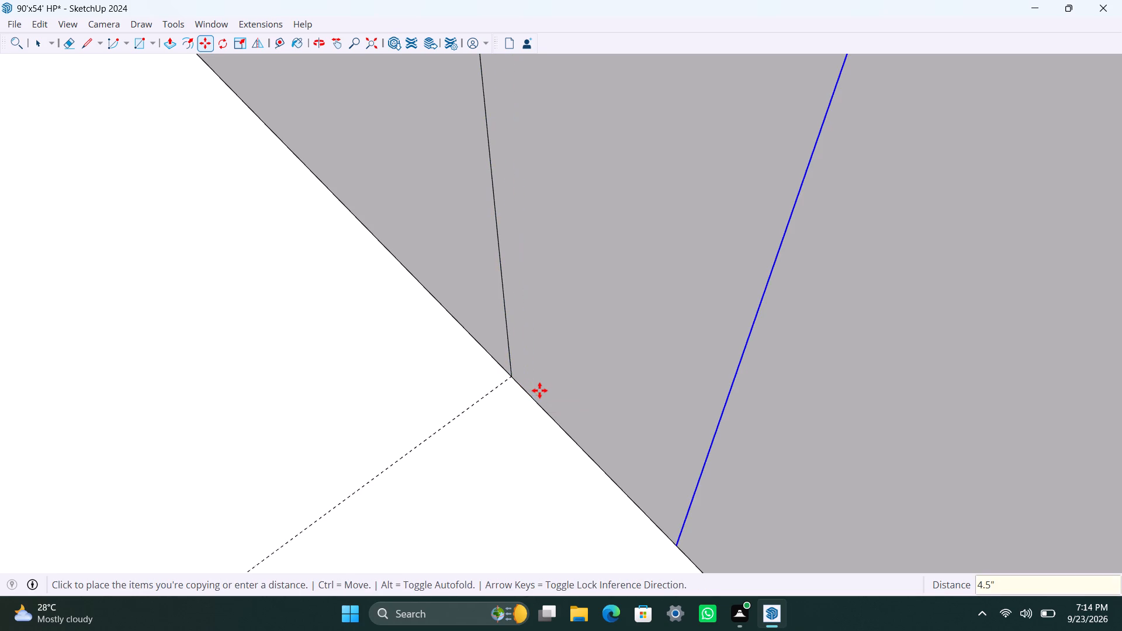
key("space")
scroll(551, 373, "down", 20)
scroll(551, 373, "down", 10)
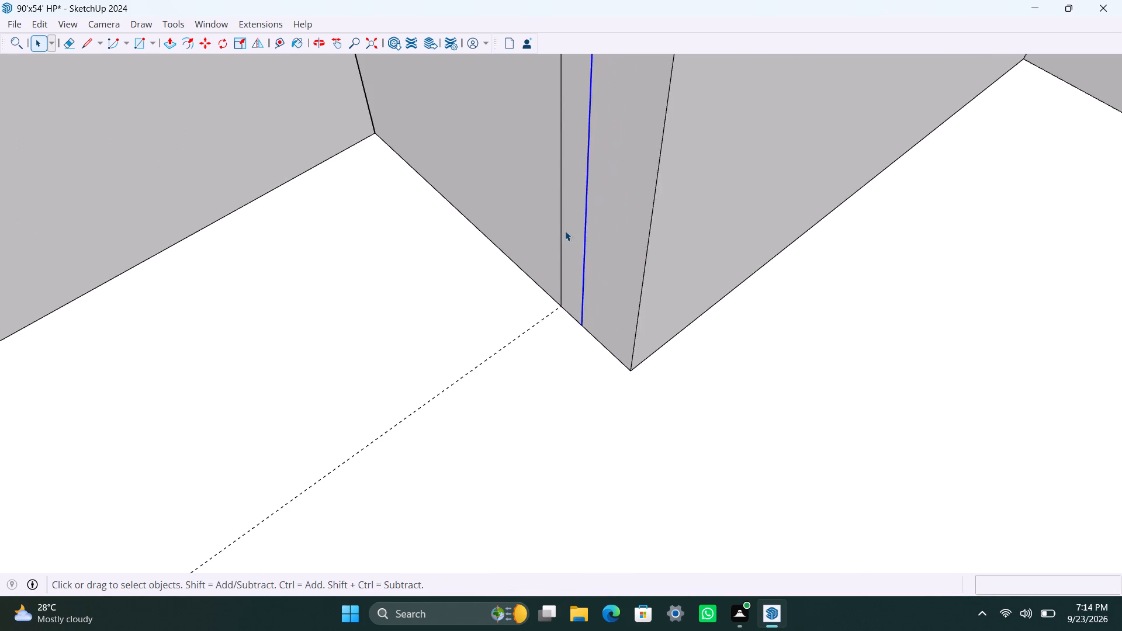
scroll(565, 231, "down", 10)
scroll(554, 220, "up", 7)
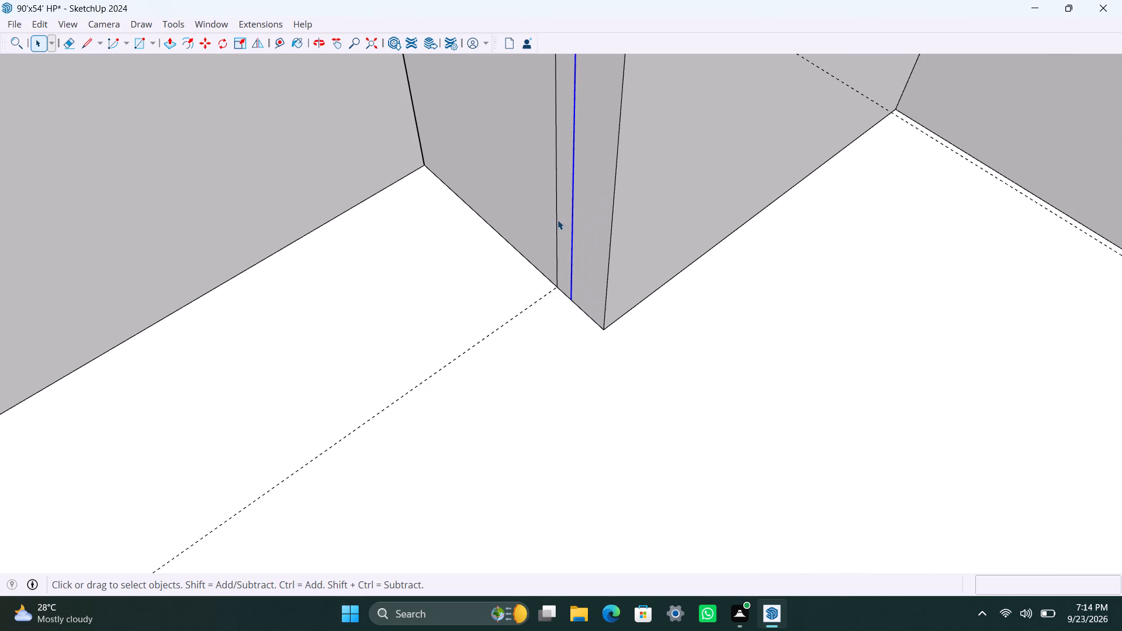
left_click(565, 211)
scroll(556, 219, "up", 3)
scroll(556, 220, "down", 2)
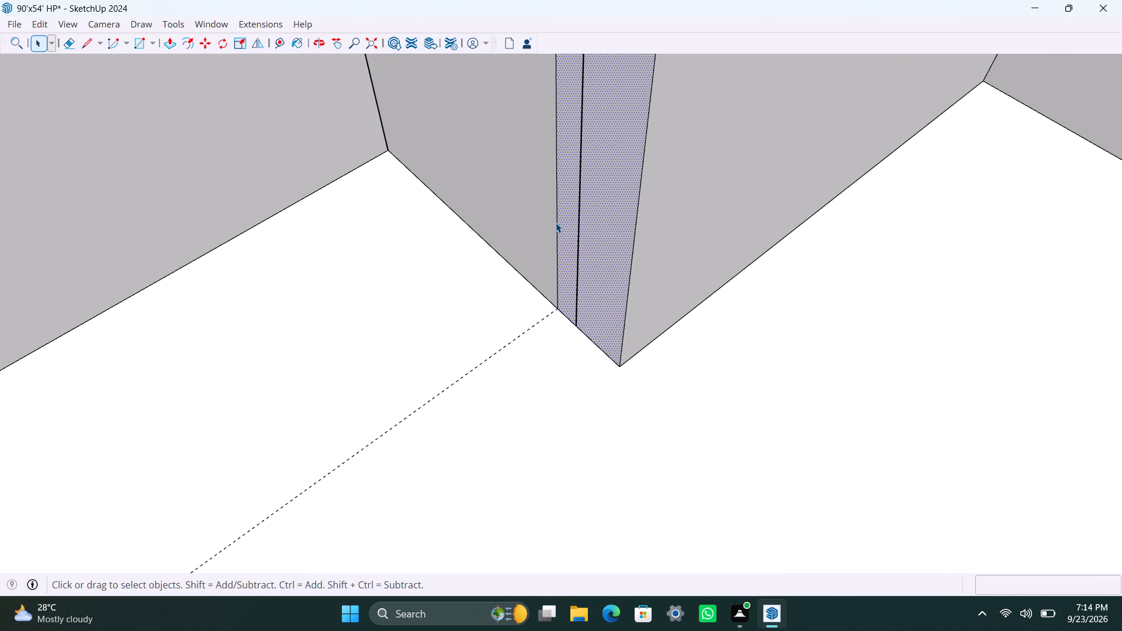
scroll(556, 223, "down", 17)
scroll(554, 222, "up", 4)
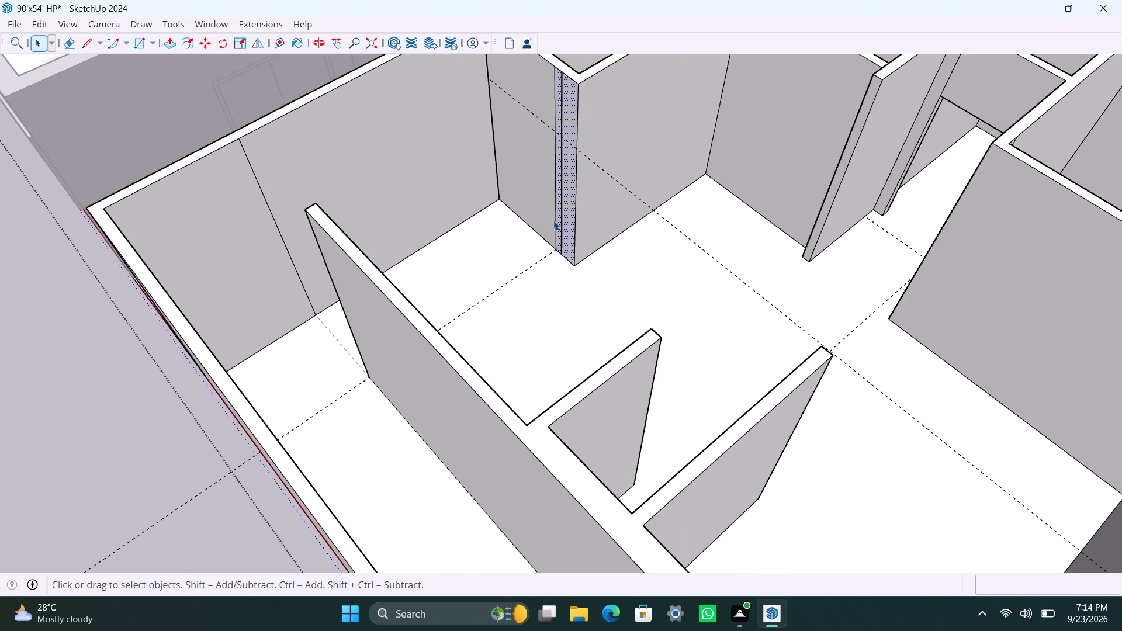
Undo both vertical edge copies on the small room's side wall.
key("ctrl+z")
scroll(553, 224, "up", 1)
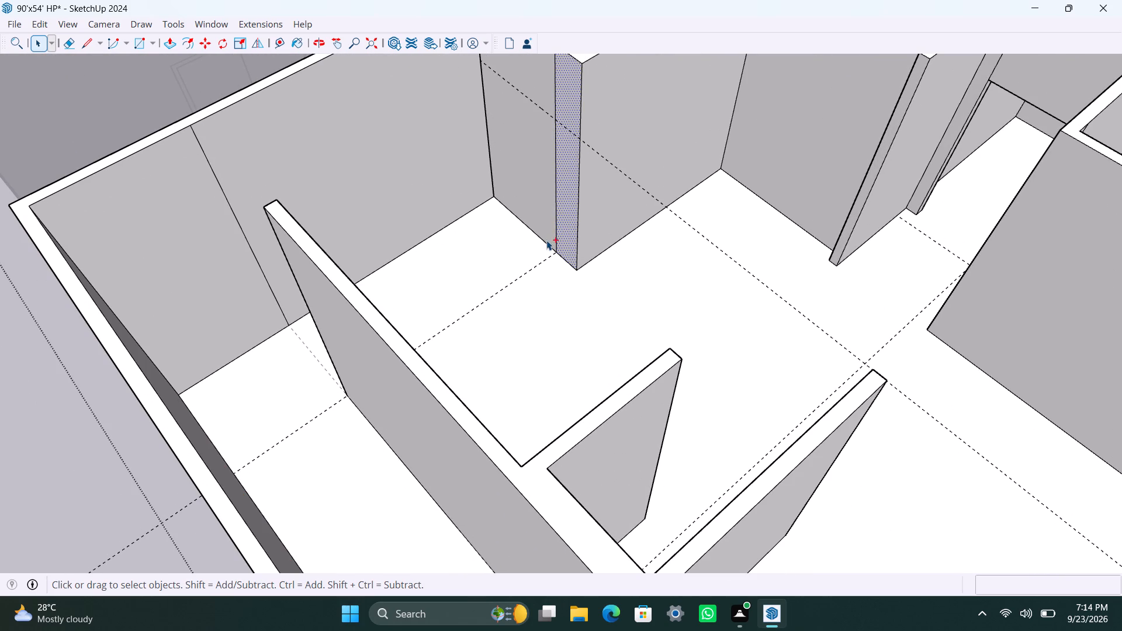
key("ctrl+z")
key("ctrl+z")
Copy the vertical edge where the small room's side wall meets the outer wall 4' toward the free corner.
left_click(492, 190)
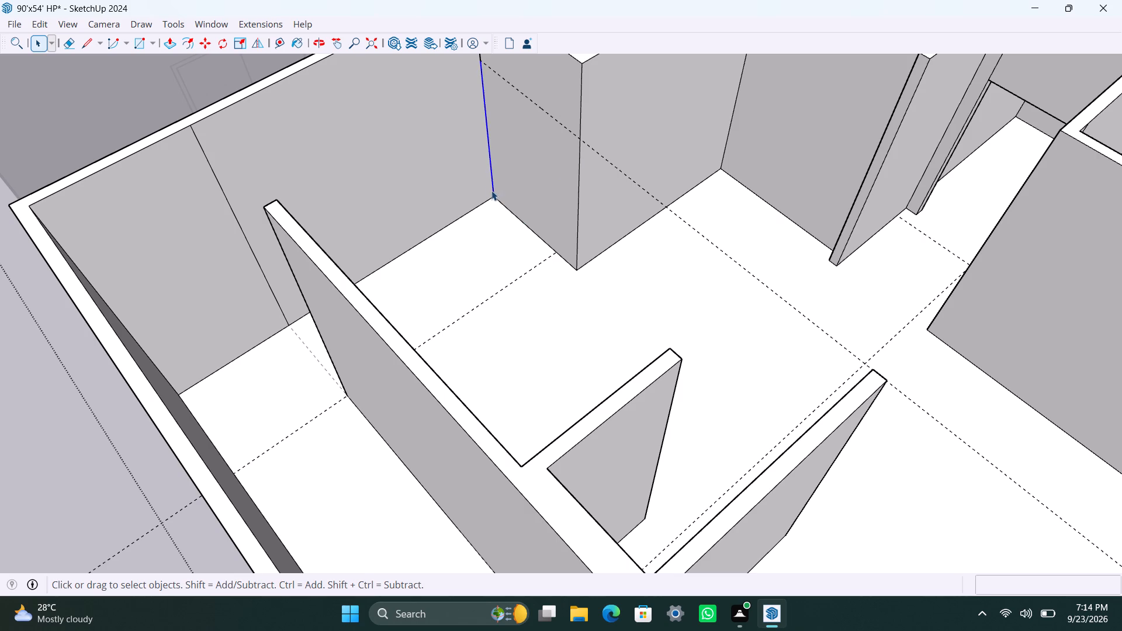
key("m")
left_click_drag(491, 195, 503, 204)
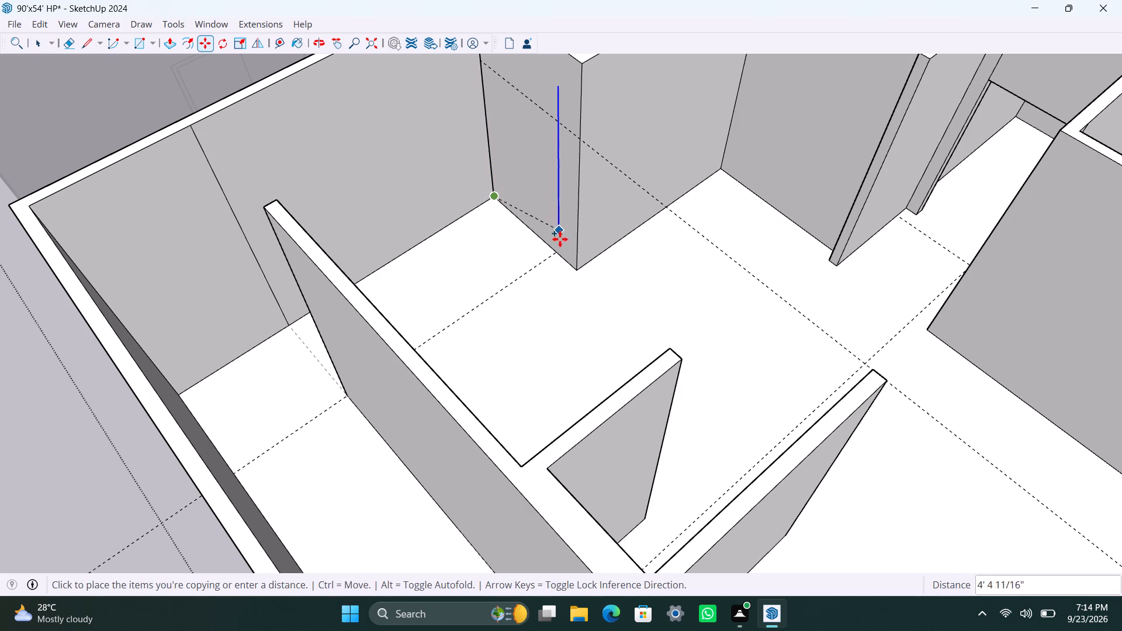
key("4")
key("apostrophe")
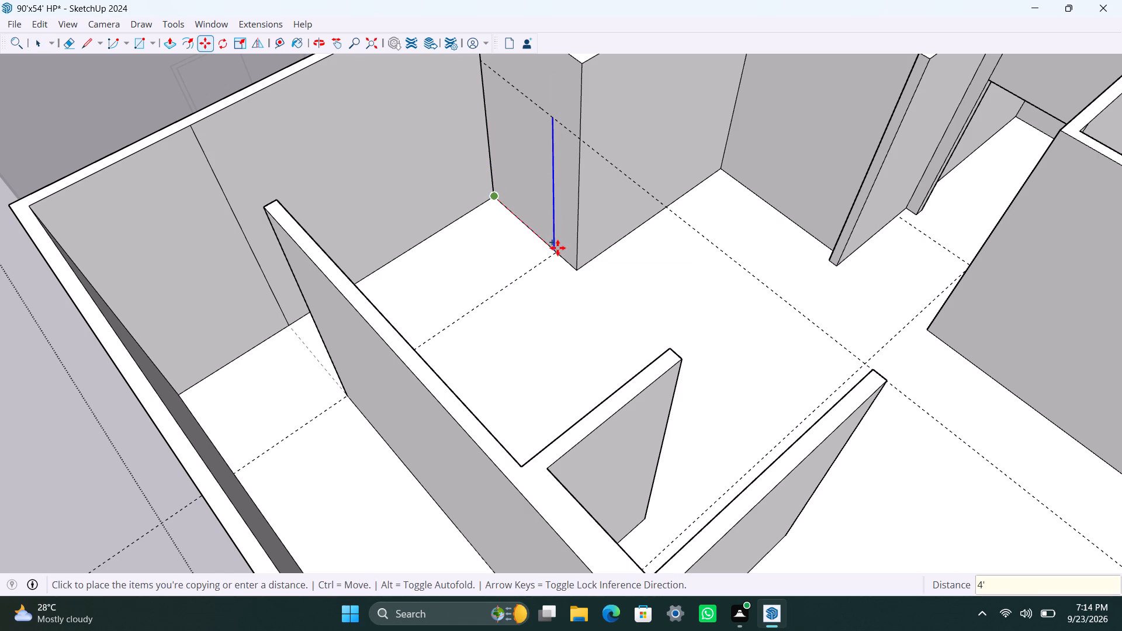
key("Return")
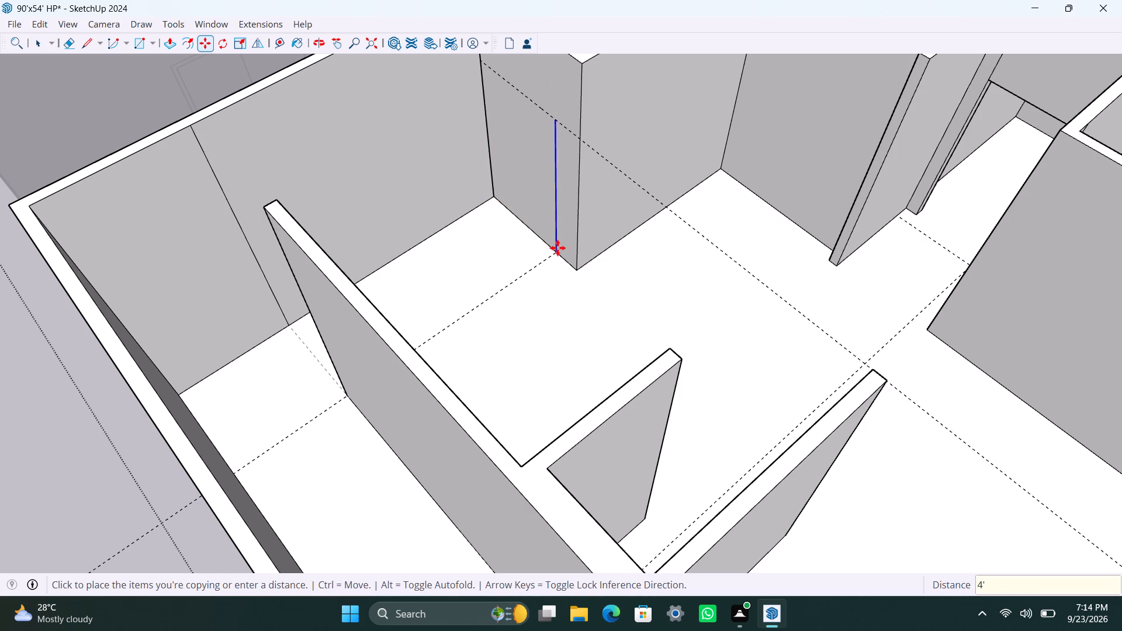
scroll(555, 258, "down", 7)
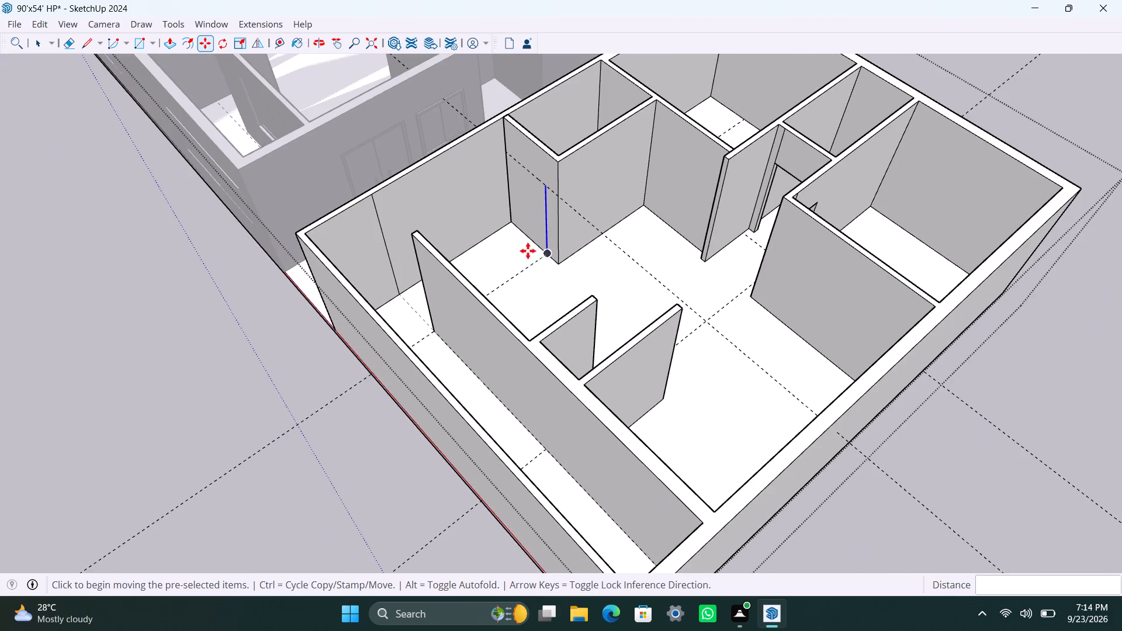
Undo the small room's side wall edits back to the short stub on the outer wall and the separate front wall.
scroll(507, 199, "up", 3)
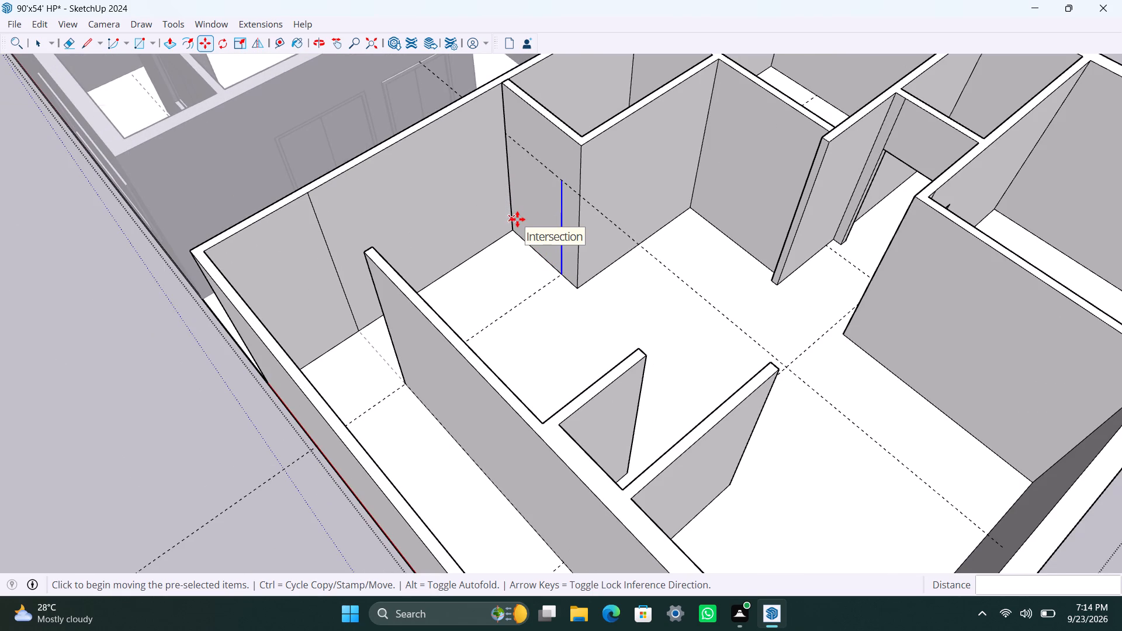
key("ctrl+z")
key("ctrl+z")
key("ctrl+z")
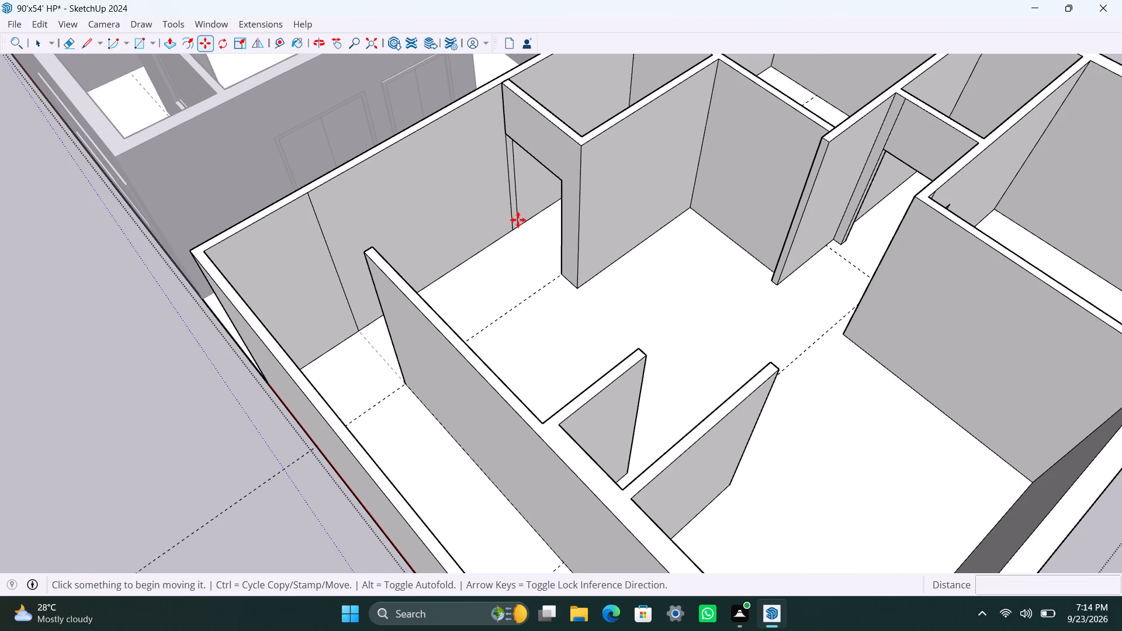
key("ctrl+z")
key("ctrl+z")
key("ctrl+z")
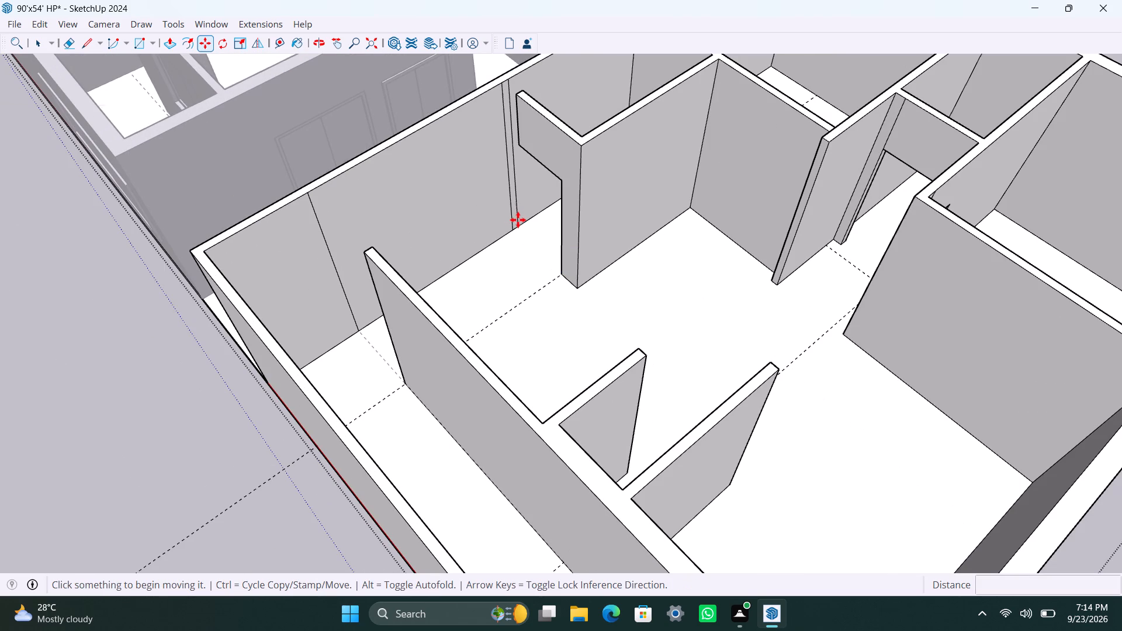
key("ctrl+z")
key("ctrl+z")
key("ctrl+z")
key("ctrl+z")
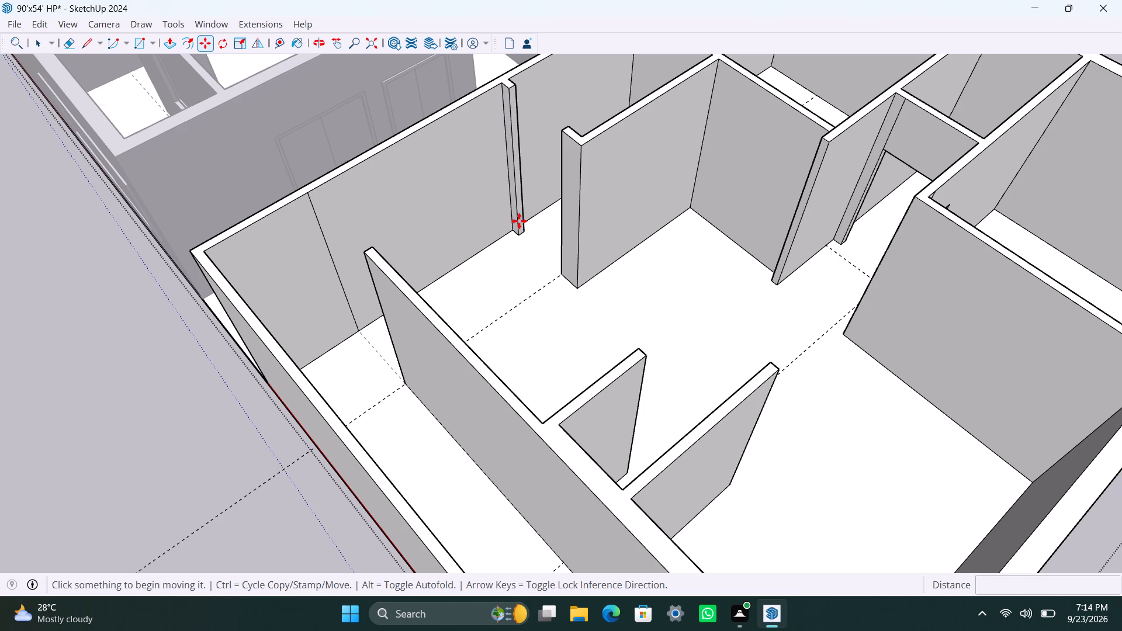
key("ctrl+z")
key("ctrl+z")
key("ctrl+z")
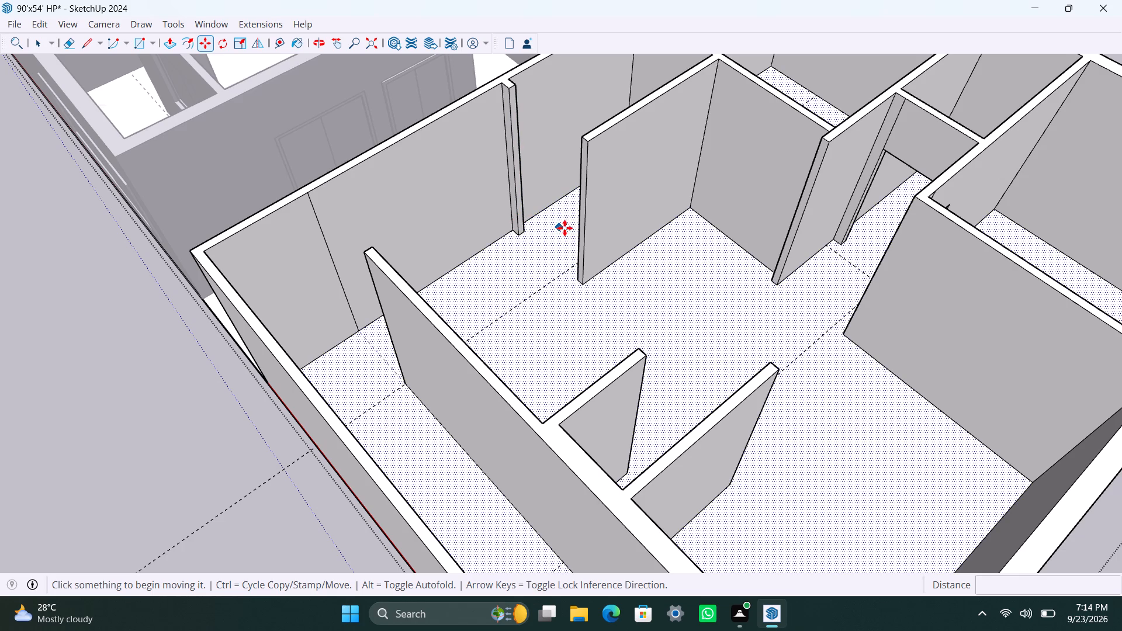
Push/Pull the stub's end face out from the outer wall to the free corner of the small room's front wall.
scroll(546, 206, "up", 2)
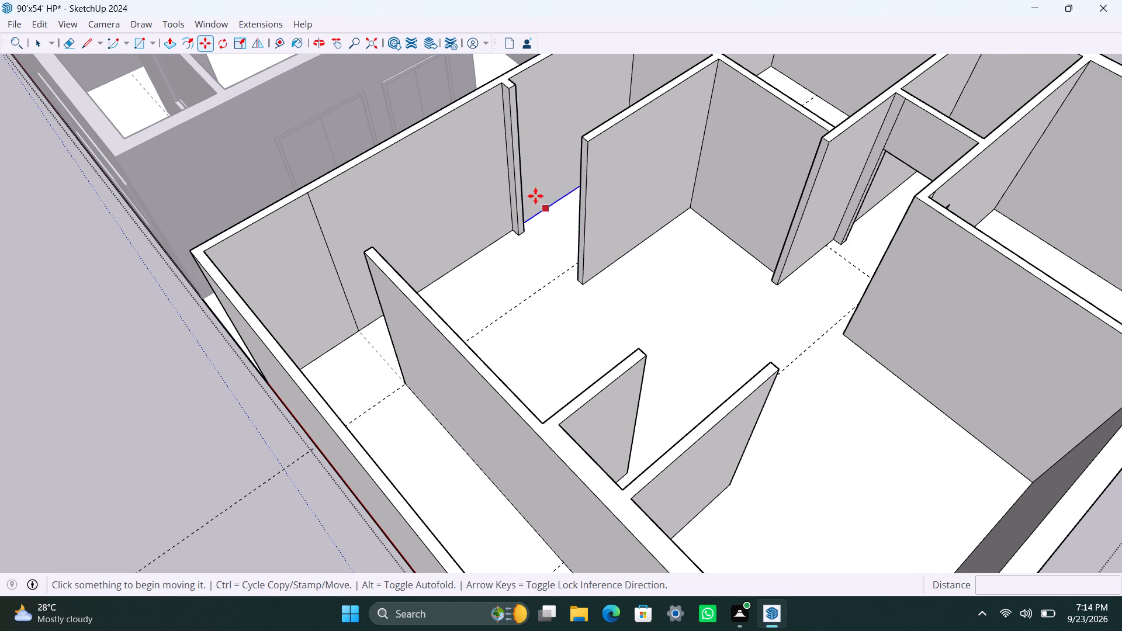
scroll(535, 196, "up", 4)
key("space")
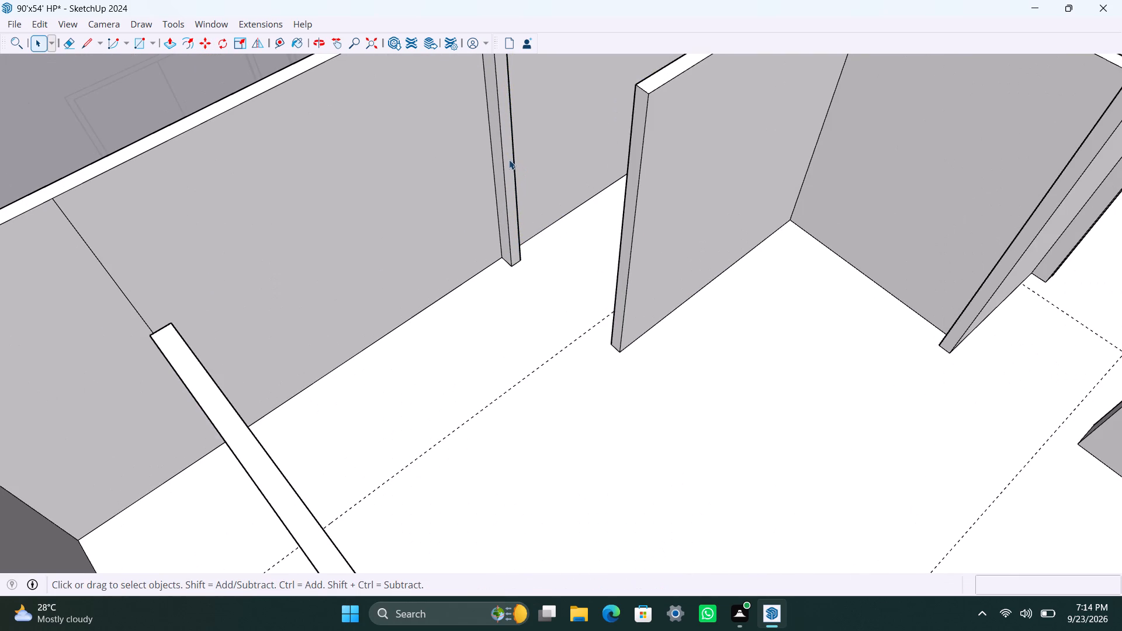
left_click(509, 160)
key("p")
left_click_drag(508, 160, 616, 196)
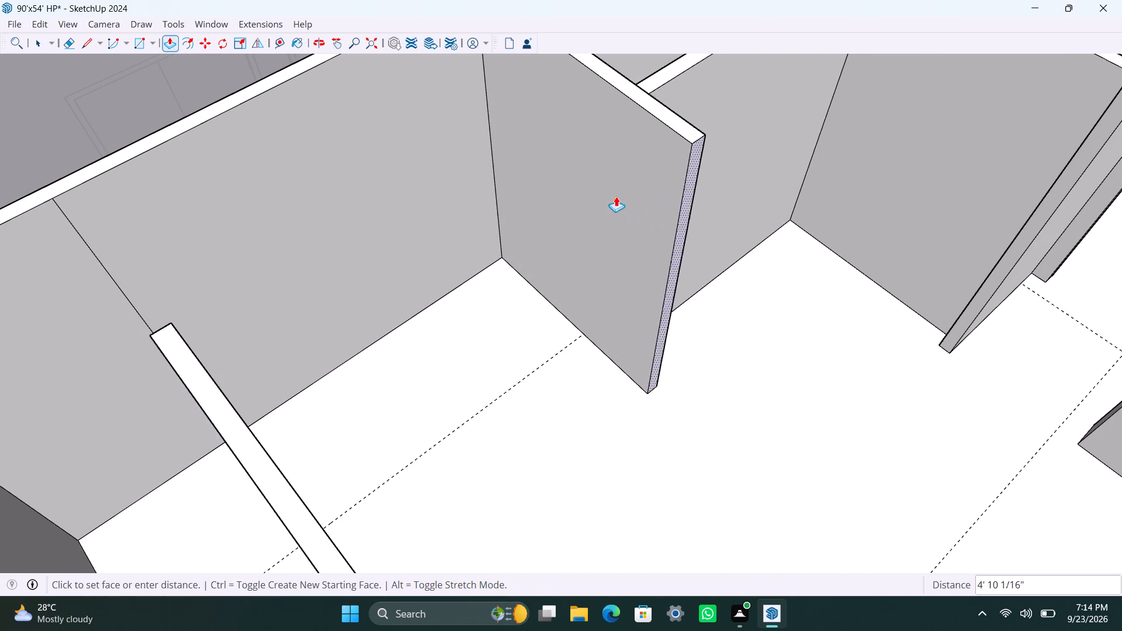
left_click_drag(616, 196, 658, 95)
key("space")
Examine up close how the extended side wall meets the front wall at the small room's free corner.
scroll(653, 278, "up", 3)
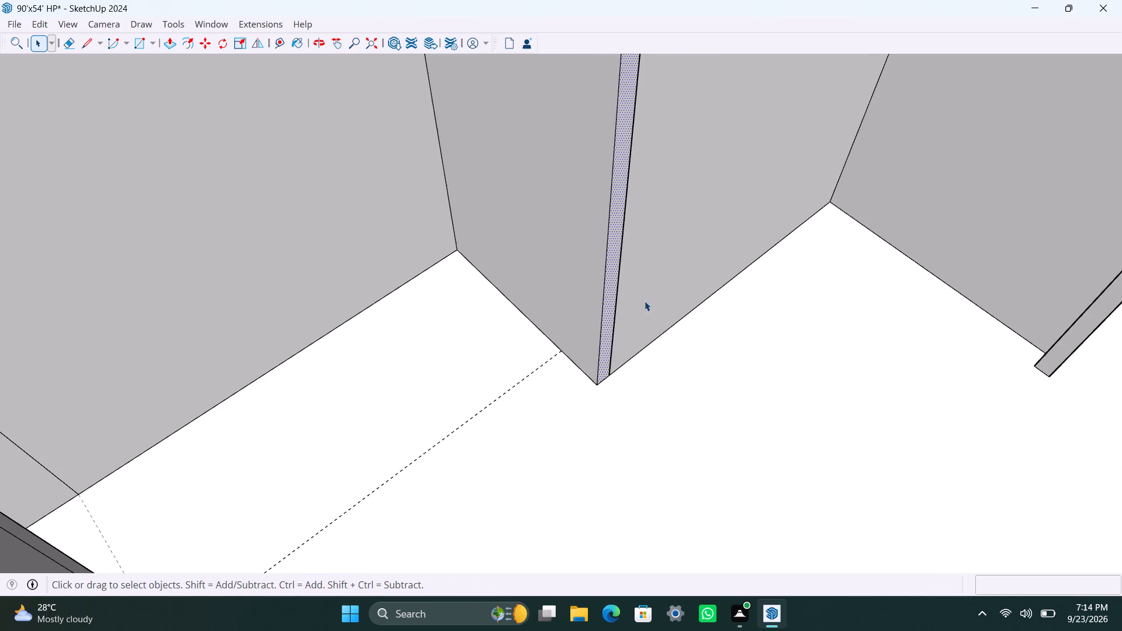
middle_click_drag(643, 315, 352, 334)
scroll(583, 234, "down", 4)
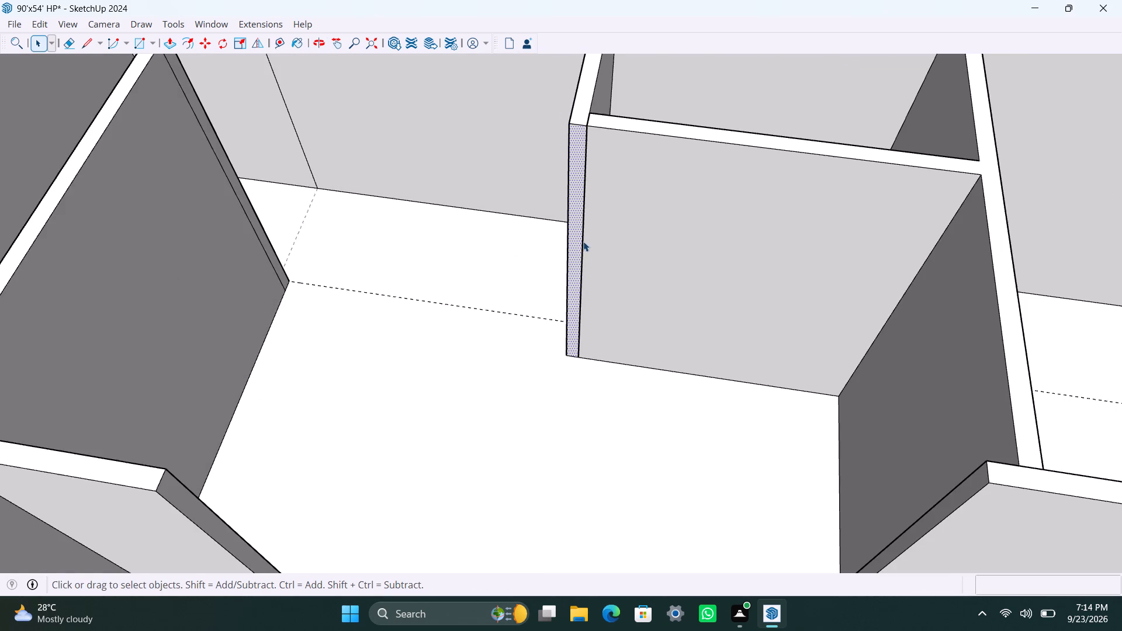
middle_click_drag(585, 242, 591, 304)
scroll(562, 223, "up", 17)
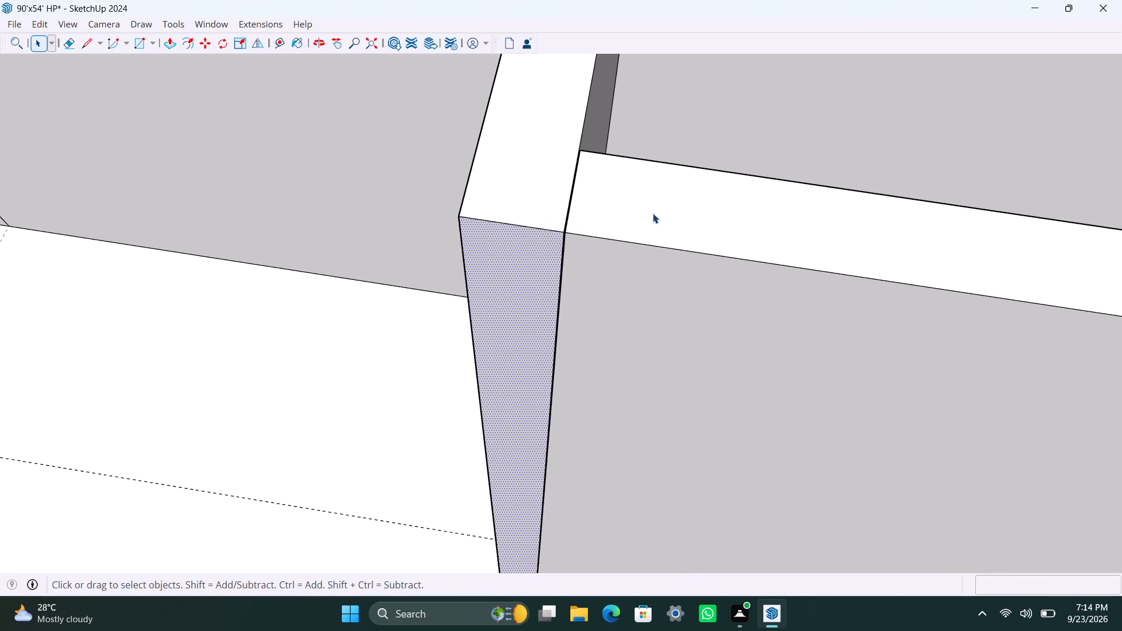
scroll(595, 233, "up", 8)
scroll(541, 255, "up", 3)
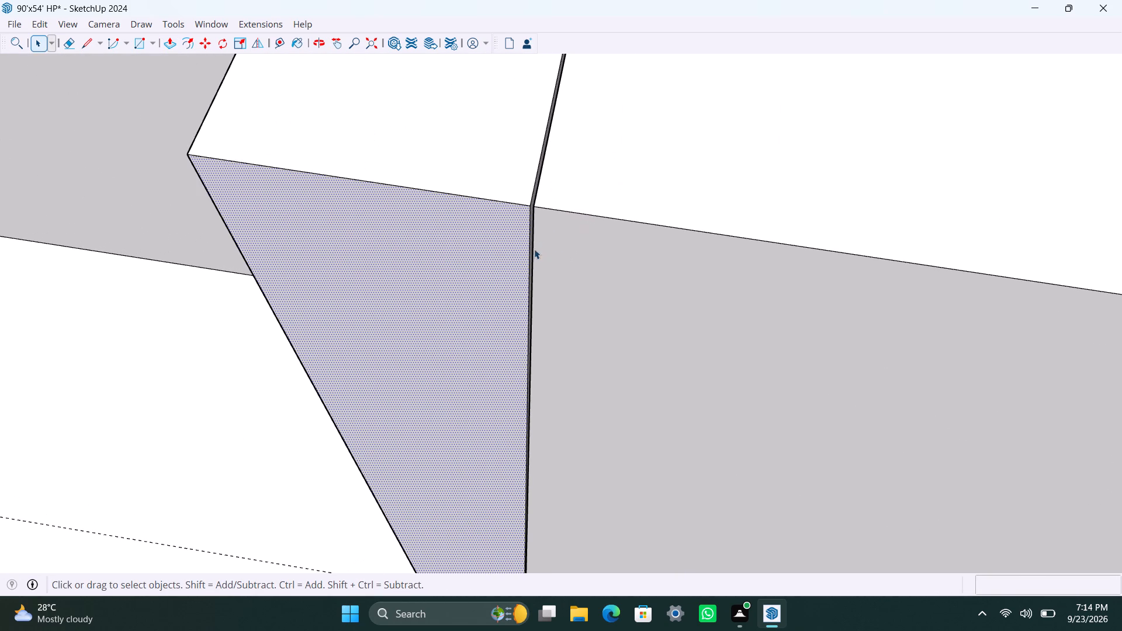
scroll(538, 244, "up", 10)
scroll(517, 221, "down", 16)
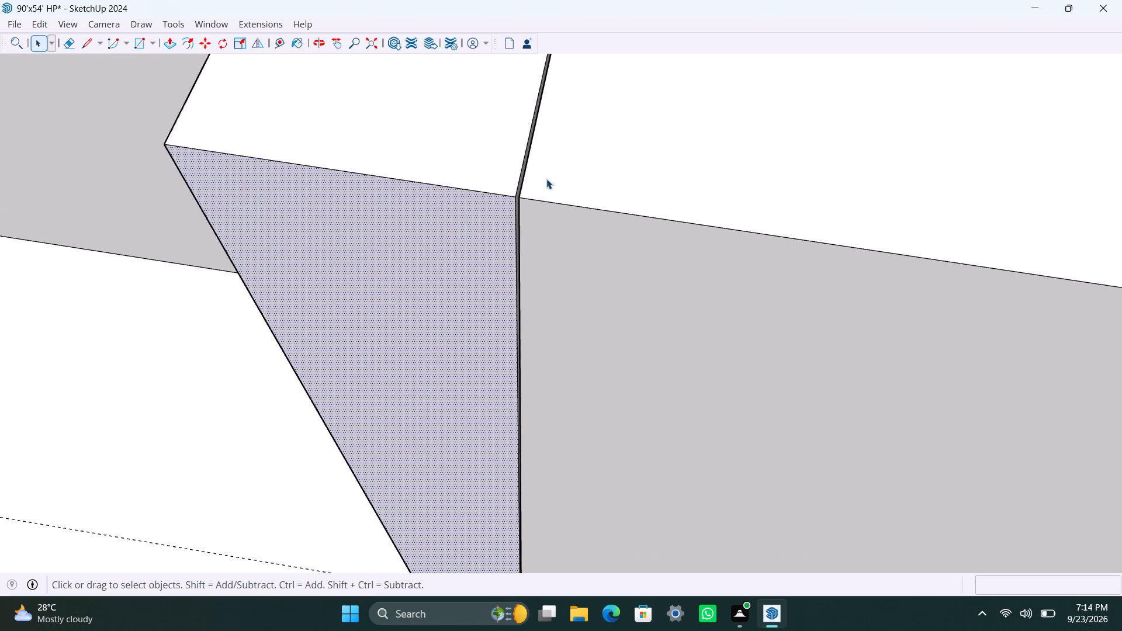
scroll(546, 179, "down", 15)
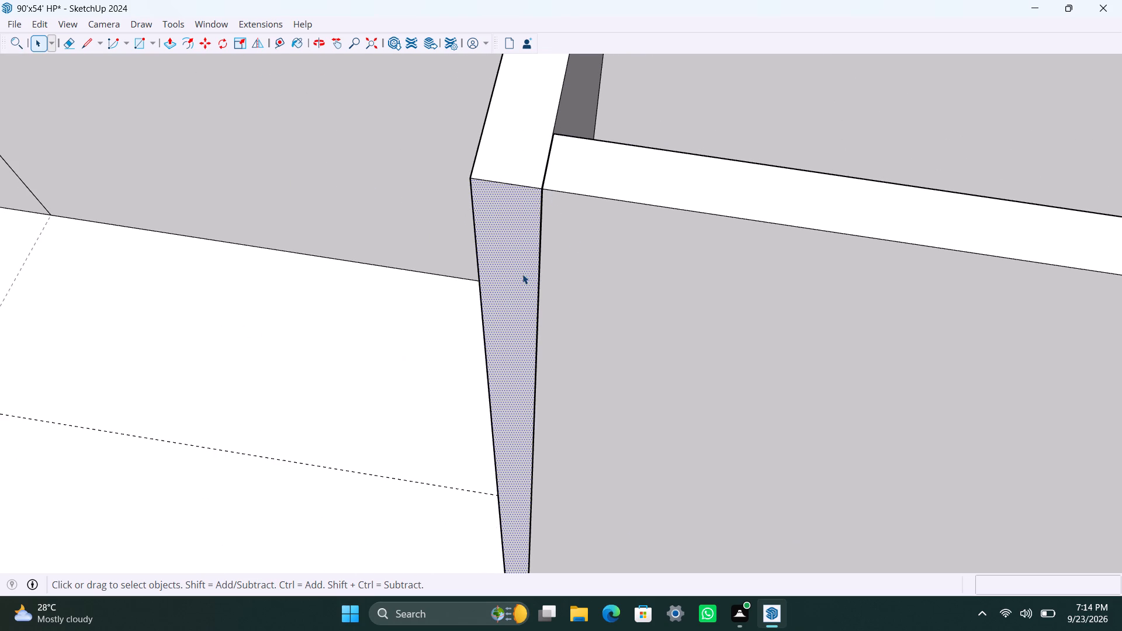
scroll(515, 331, "down", 4)
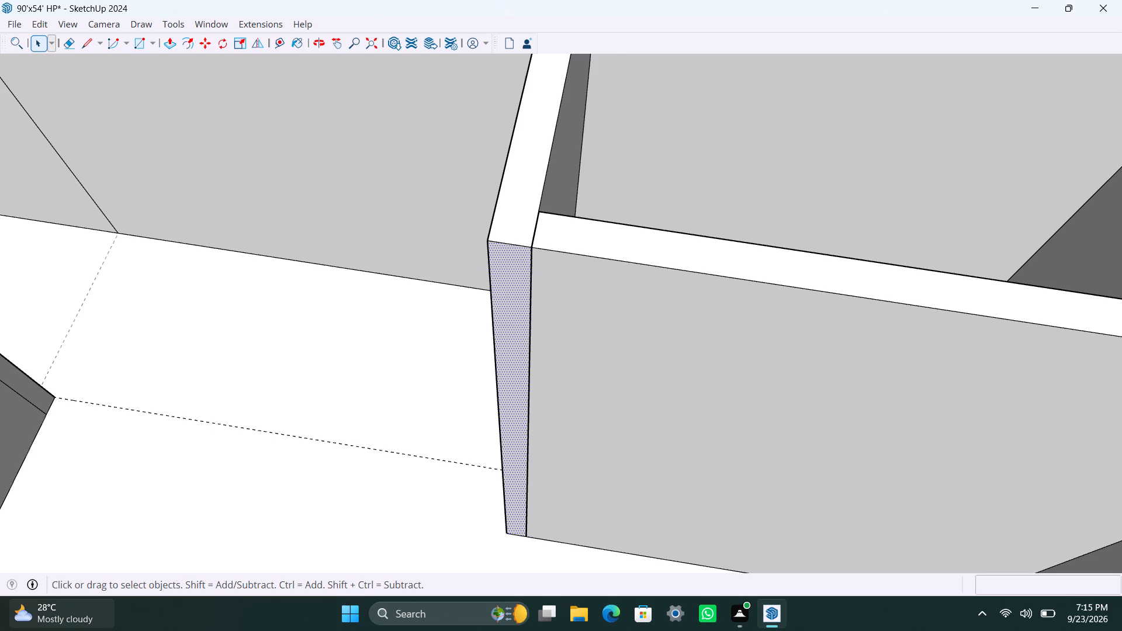
scroll(459, 339, "up", 3)
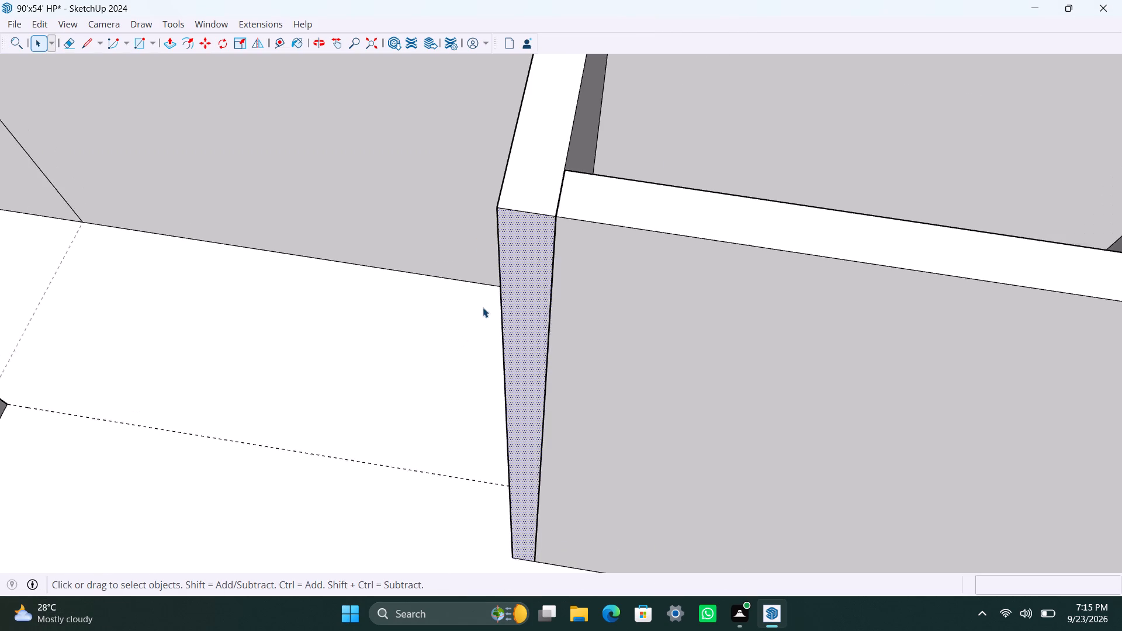
Undo the side wall extension and the extrusion of the small room's front wall.
key("ctrl+z")
scroll(653, 386, "down", 3)
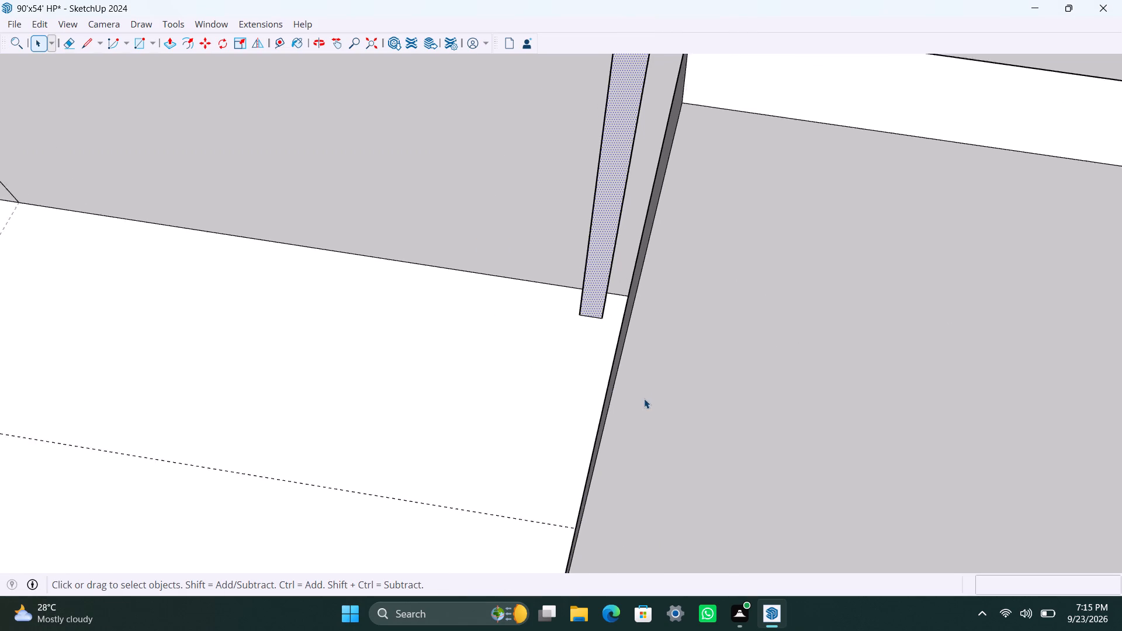
scroll(644, 398, "down", 7)
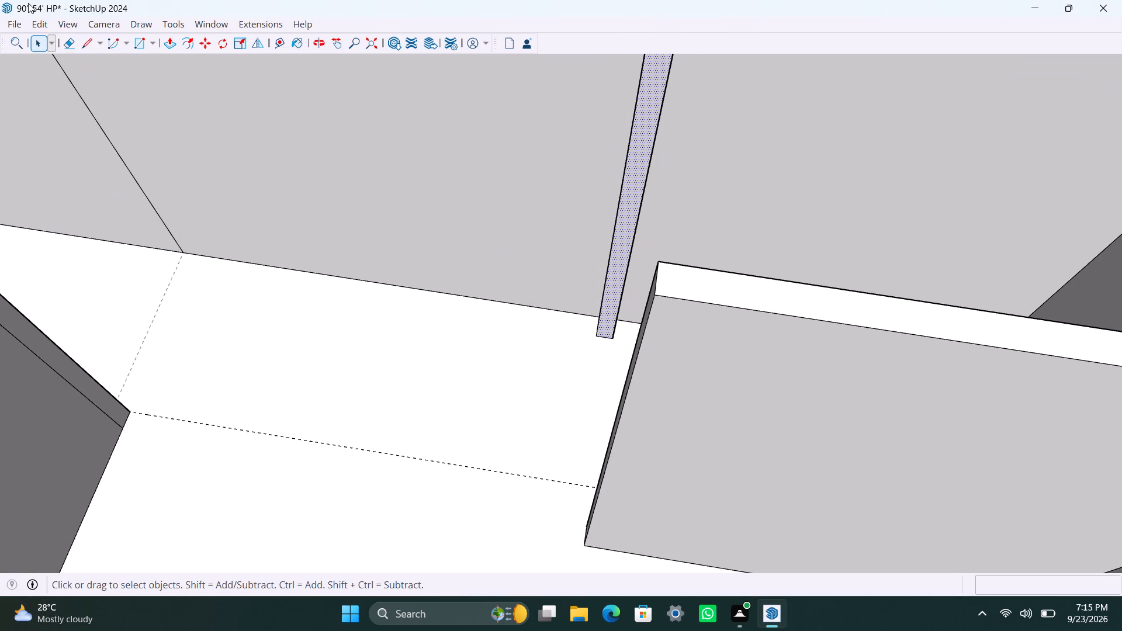
scroll(631, 455, "up", 2)
middle_click_drag(526, 556, 666, 537)
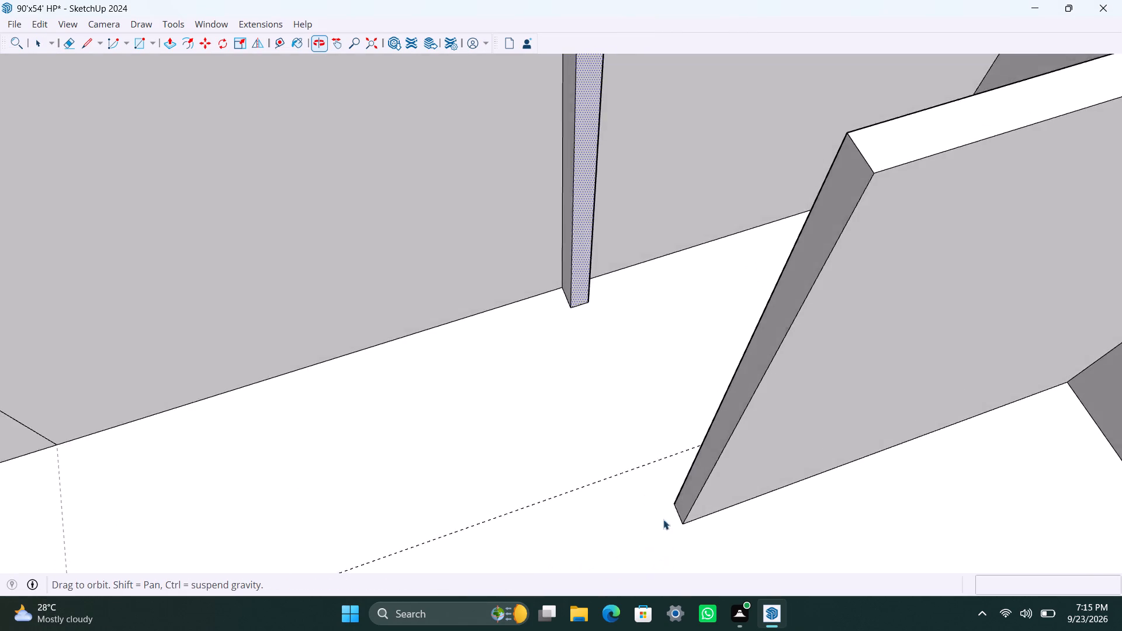
scroll(692, 237, "down", 13)
middle_click_drag(666, 252, 781, 374)
scroll(715, 322, "up", 2)
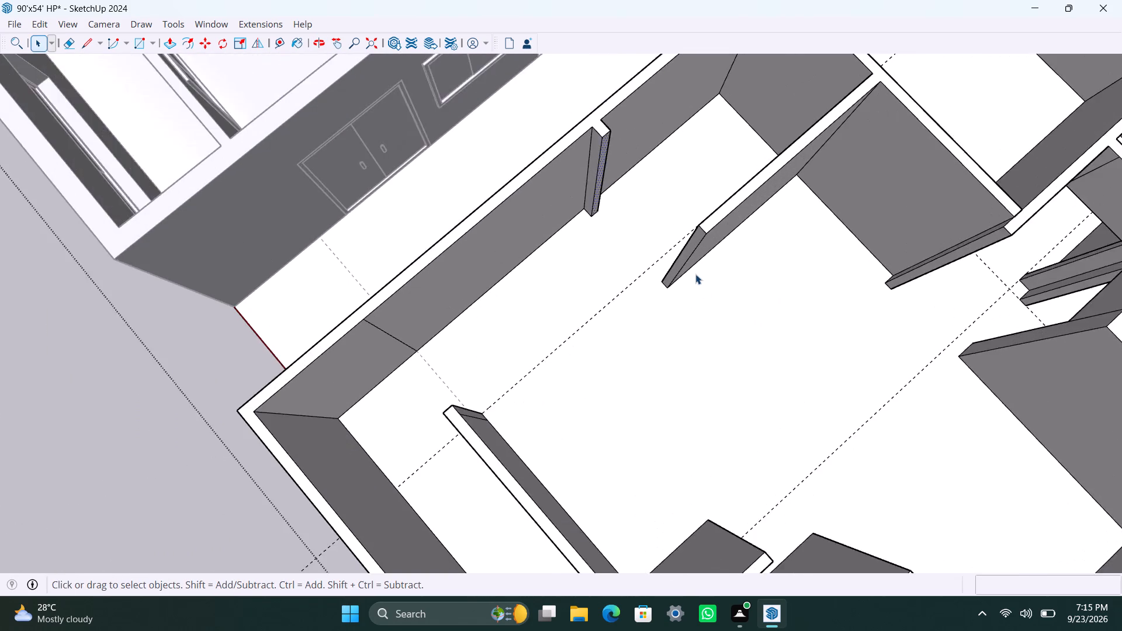
scroll(695, 274, "up", 3)
key("ctrl+z")
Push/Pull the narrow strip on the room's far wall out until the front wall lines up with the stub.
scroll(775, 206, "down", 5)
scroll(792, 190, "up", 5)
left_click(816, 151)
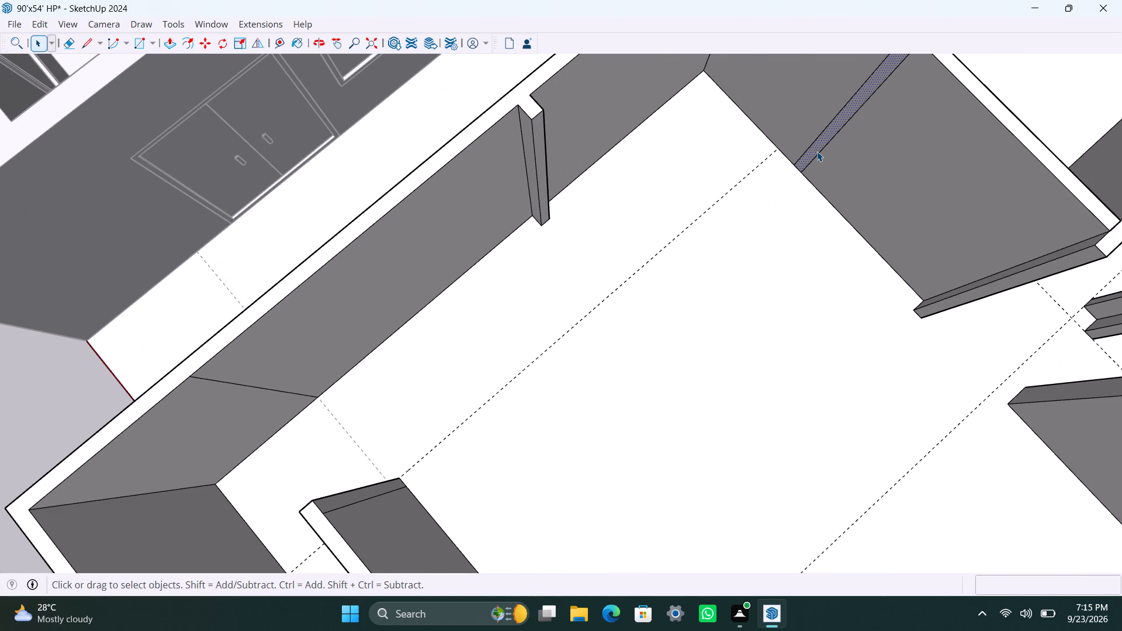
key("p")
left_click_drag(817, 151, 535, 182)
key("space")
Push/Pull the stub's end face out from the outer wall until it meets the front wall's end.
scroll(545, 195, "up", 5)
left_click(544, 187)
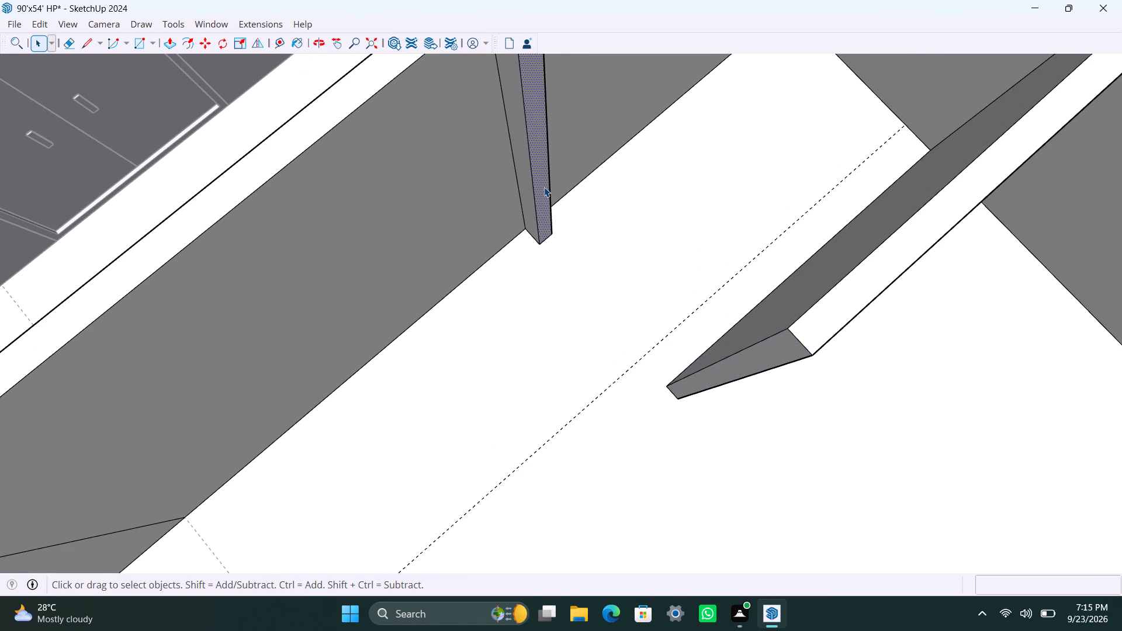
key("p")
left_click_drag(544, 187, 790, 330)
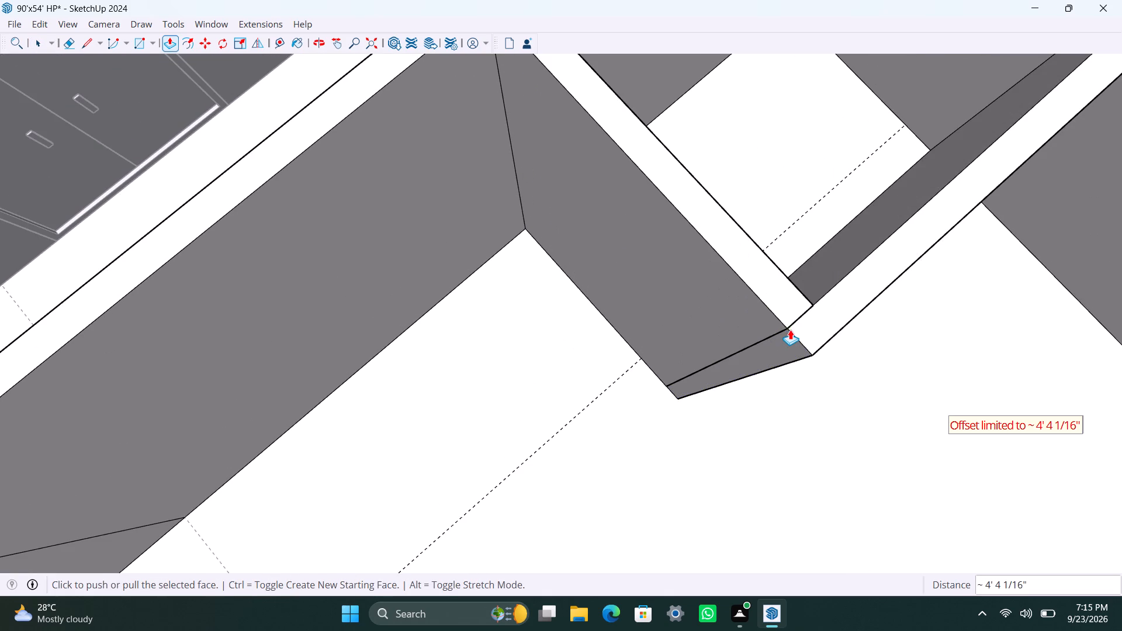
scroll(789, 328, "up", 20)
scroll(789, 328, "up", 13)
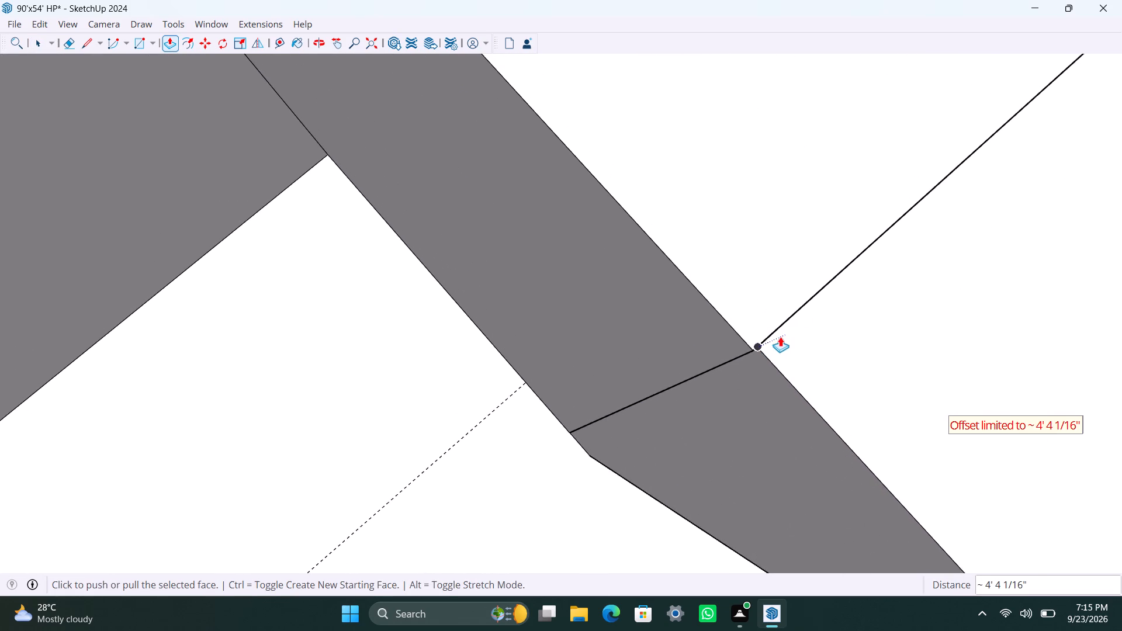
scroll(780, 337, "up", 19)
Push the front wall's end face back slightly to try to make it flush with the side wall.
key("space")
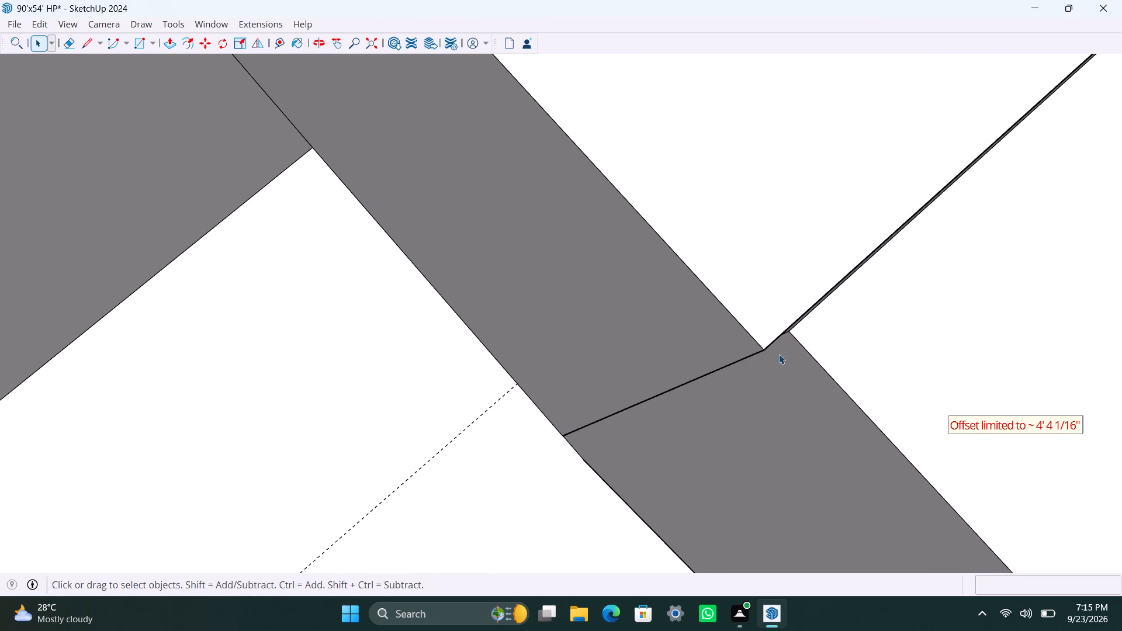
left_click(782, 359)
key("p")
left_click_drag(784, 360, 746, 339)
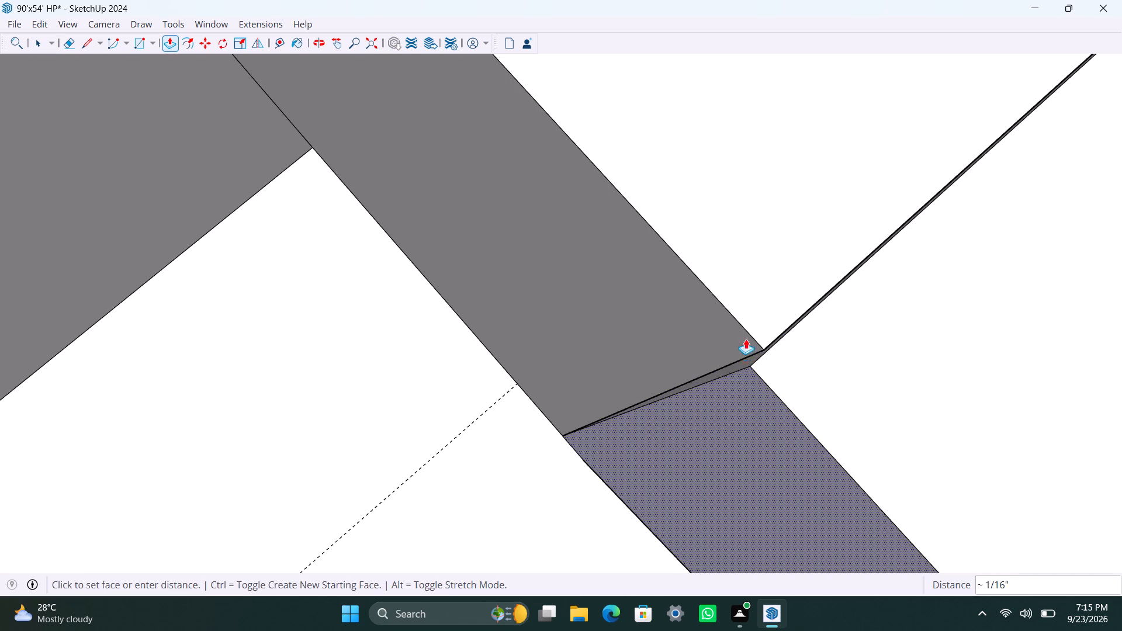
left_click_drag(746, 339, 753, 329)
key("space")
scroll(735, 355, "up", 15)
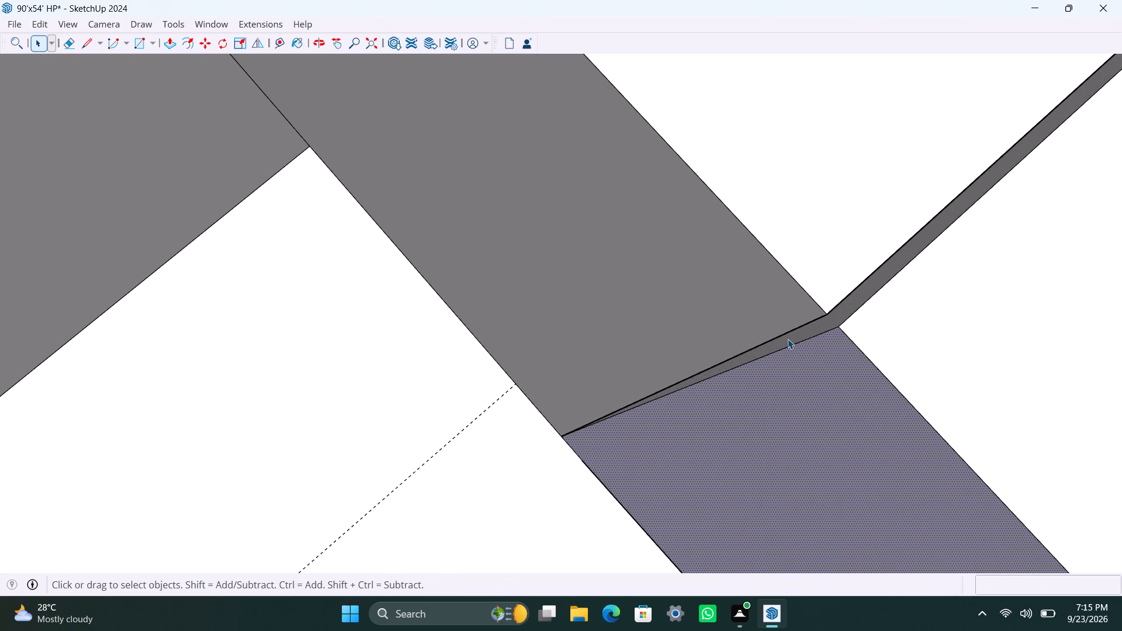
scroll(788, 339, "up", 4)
Undo the small room's front wall, the stub and both vertical division edges on the outer wall.
key("ctrl+z")
key("ctrl+z")
key("ctrl+z")
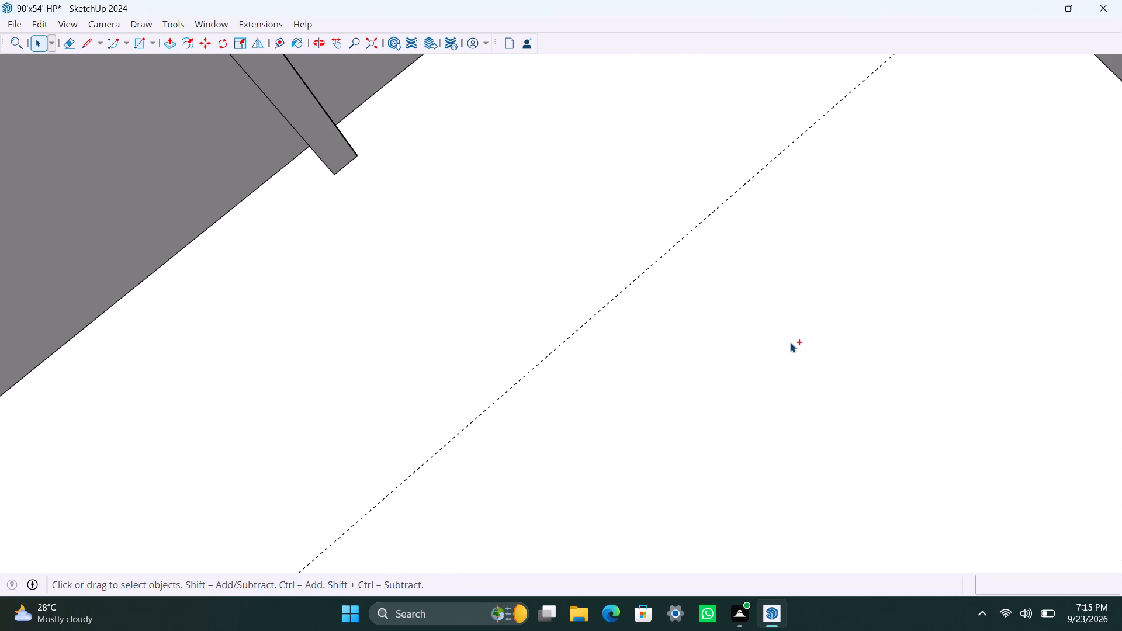
key("ctrl+z")
key("ctrl+z")
key("ctrl+z")
scroll(646, 410, "down", 12)
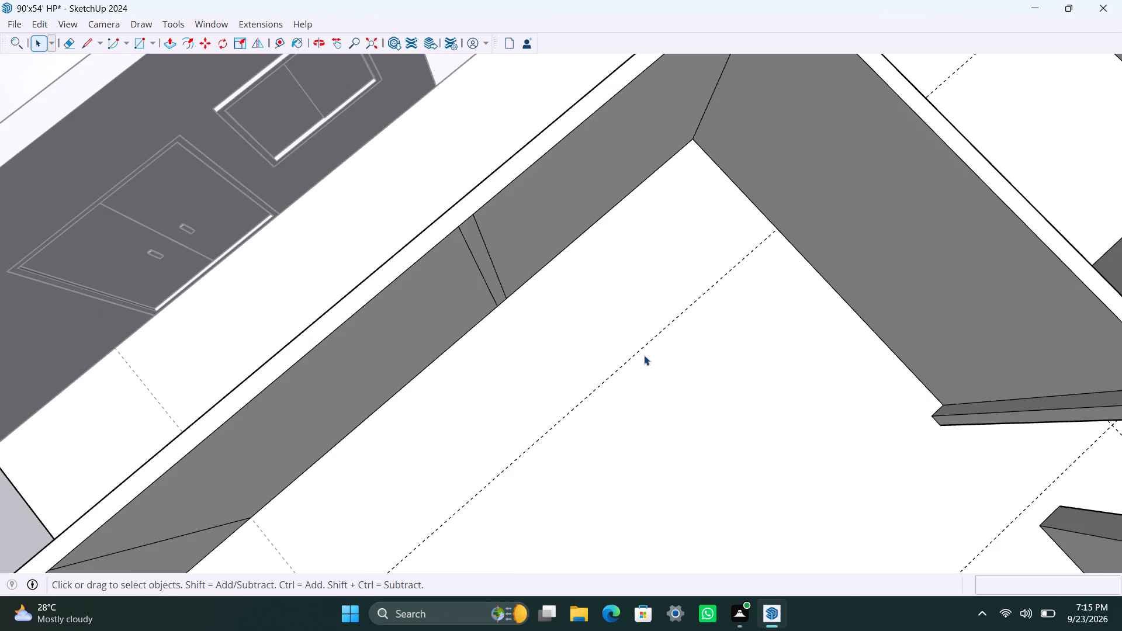
scroll(644, 355, "down", 5)
middle_click_drag(636, 351, 508, 324)
key("ctrl+z")
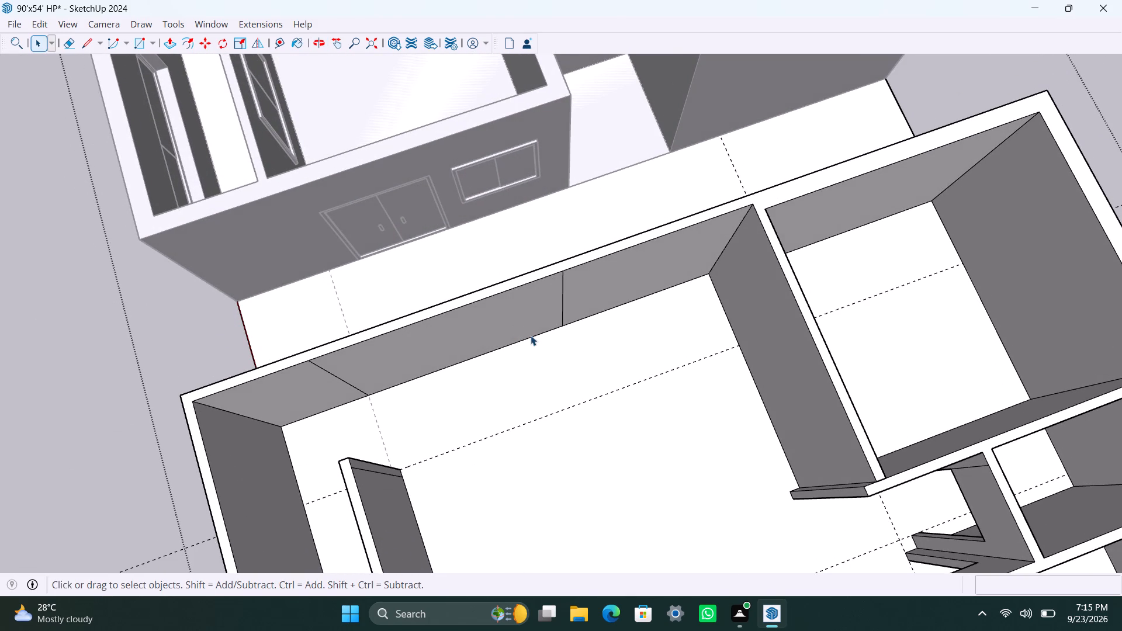
key("ctrl+z")
Copy the vertical edge at the outer wall's inner corner 8' along the outer wall.
scroll(562, 387, "up", 3)
middle_click_drag(480, 397, 347, 326)
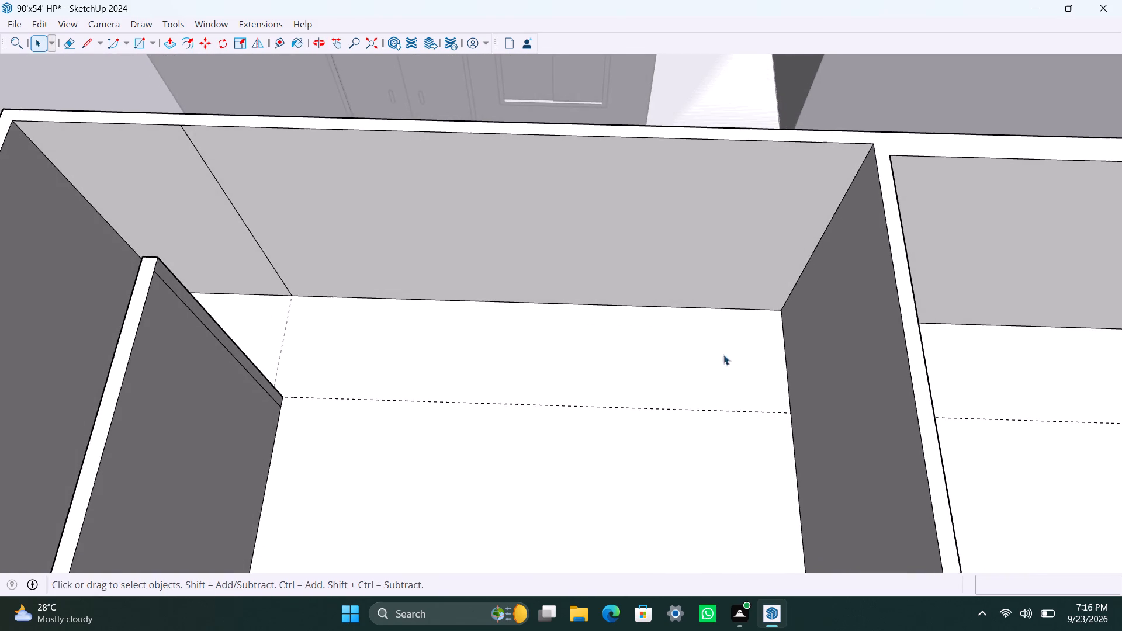
scroll(794, 311, "up", 2)
left_click(787, 300)
key("m")
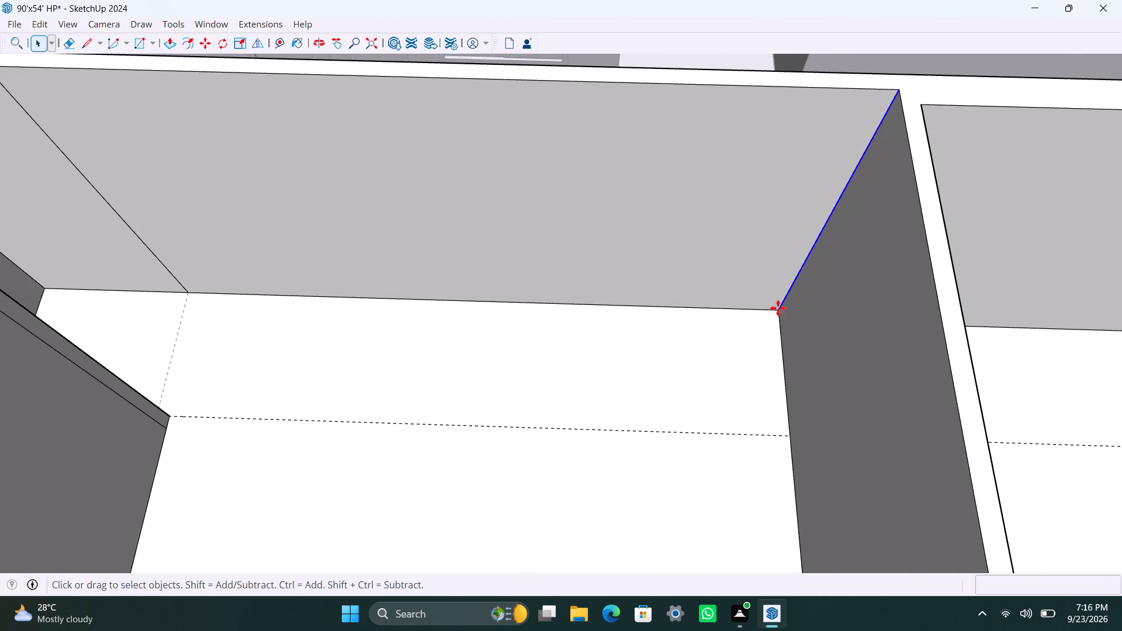
left_click(774, 308)
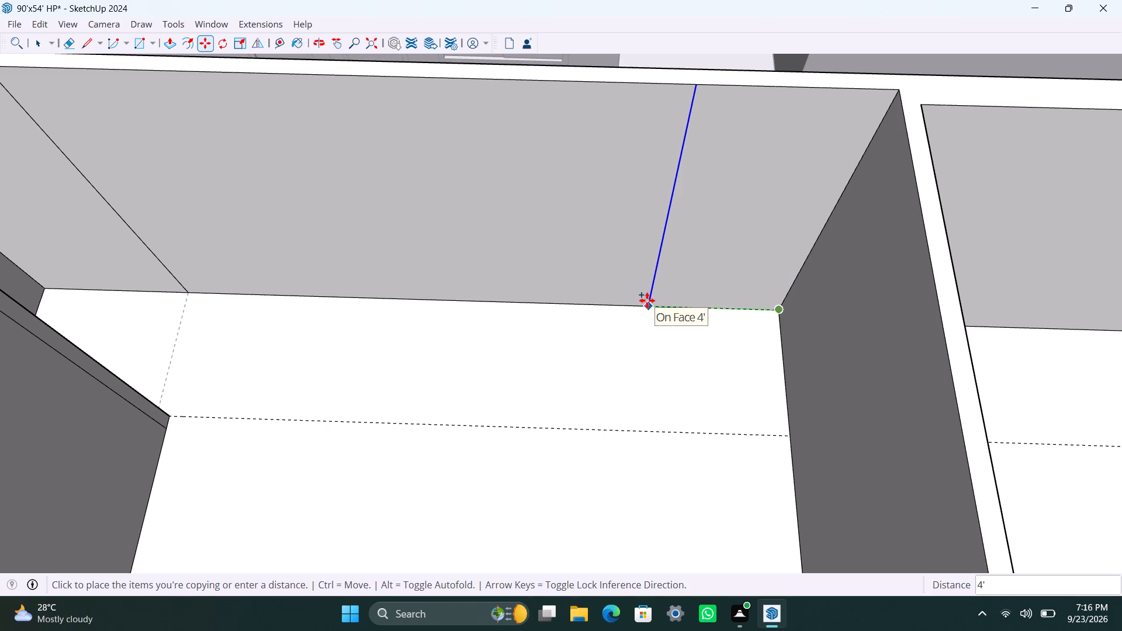
type("8'")
key("Return")
Copy the new vertical edge a further 4.5" along the outer wall to mark the small room's side wall thickness.
left_click(519, 306)
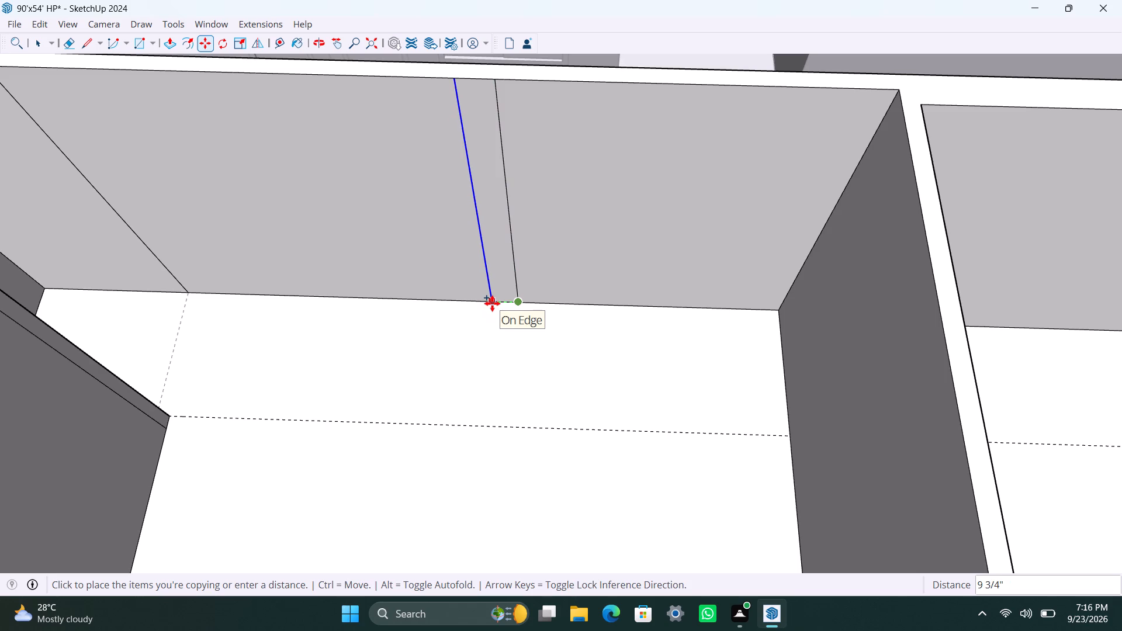
type("4.5\"")
key("Return")
key("space")
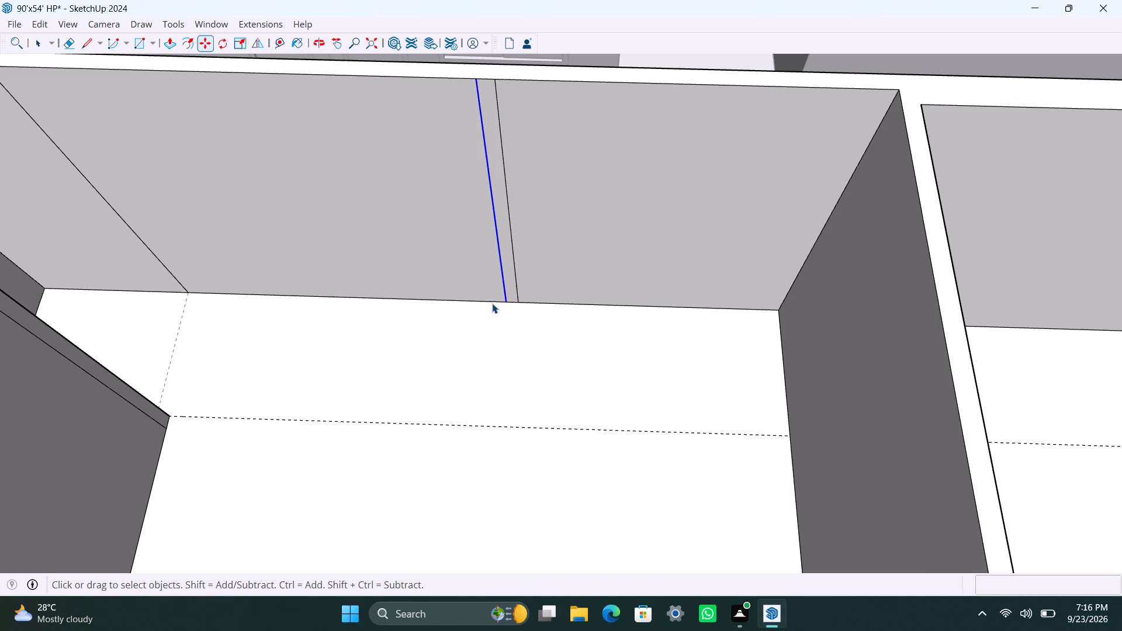
Push/Pull the narrow strip on the outer wall out 4'10" to form the small room's side wall.
left_click(510, 286)
key("p")
left_click_drag(510, 286, 510, 290)
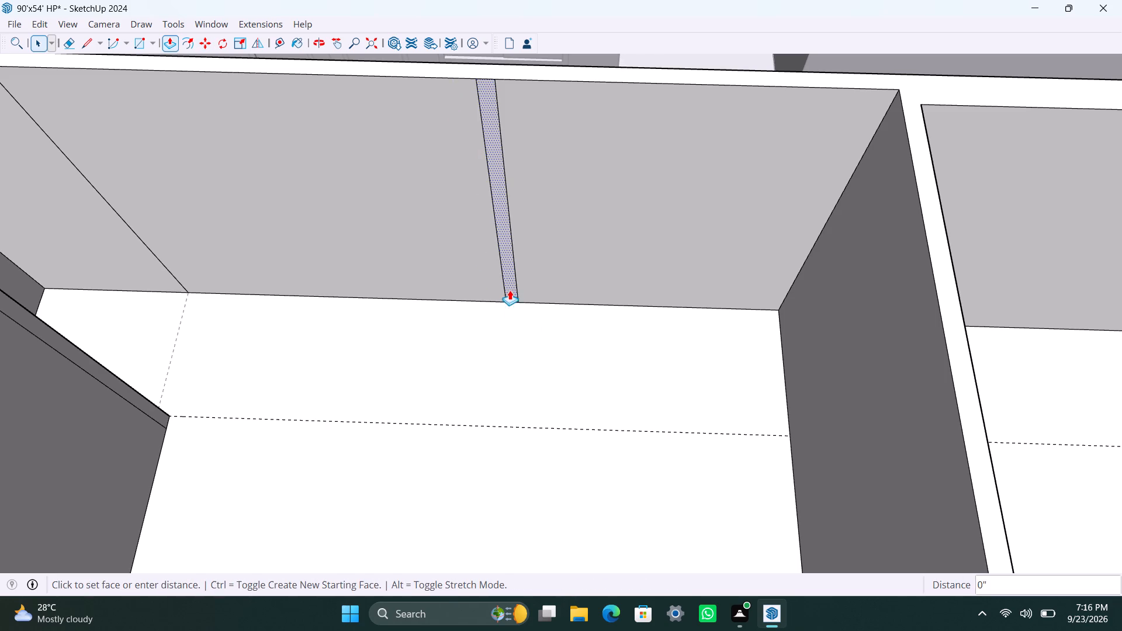
left_click_drag(510, 290, 503, 416)
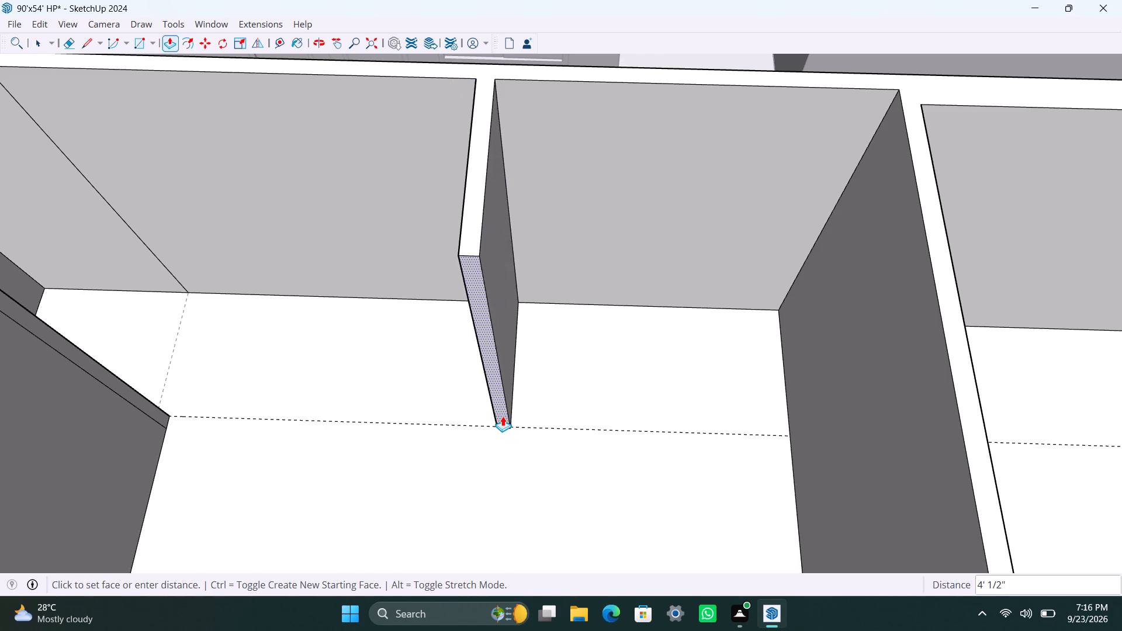
left_click_drag(503, 416, 534, 426)
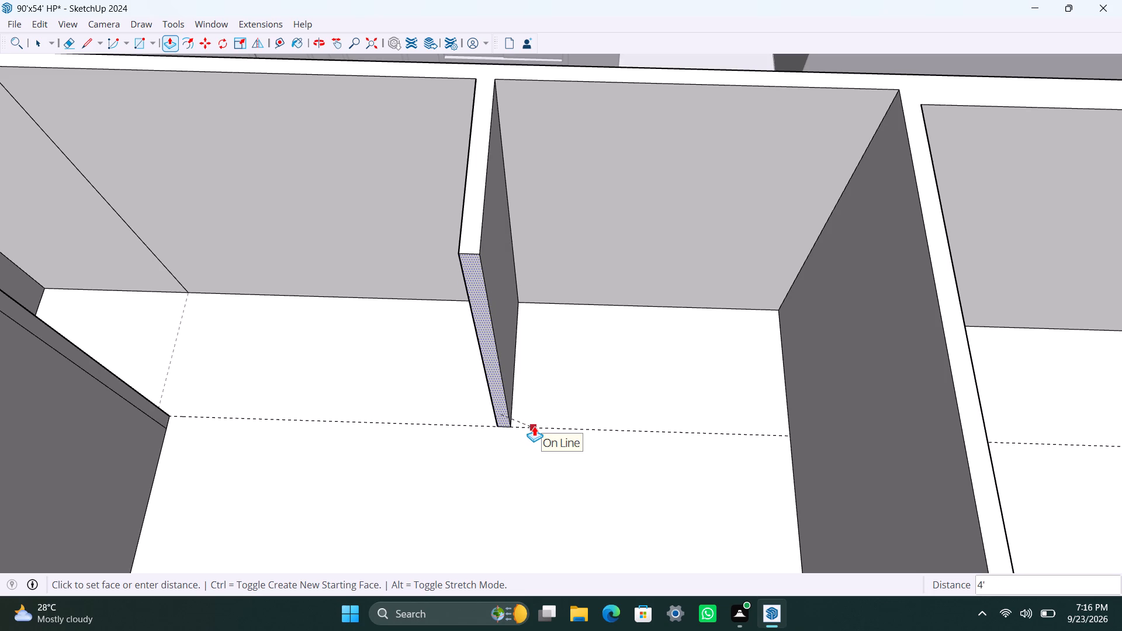
left_click_drag(534, 426, 532, 453)
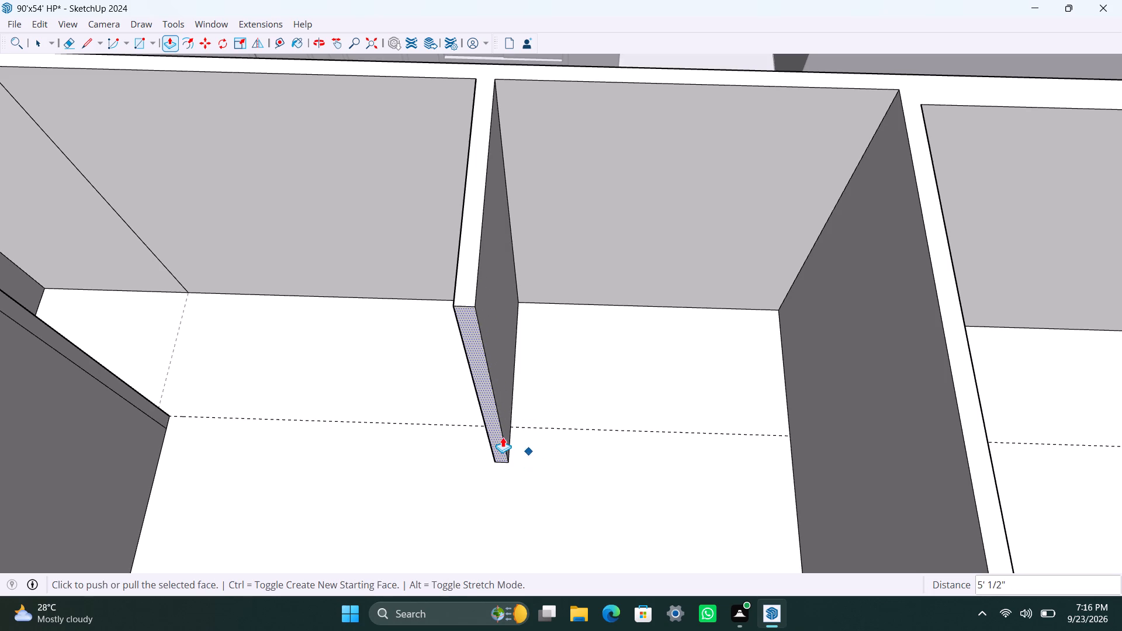
type("4'10\"")
key("Return")
Extend the side wall's end face by another 4.5".
left_click(498, 431)
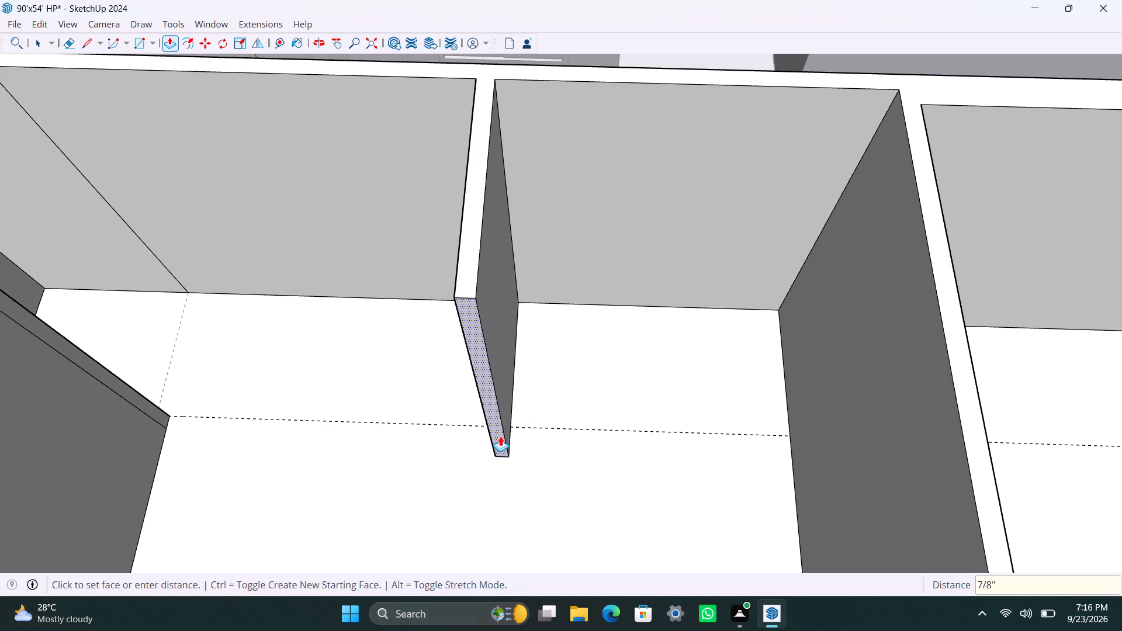
type("4.5\"")
key("Return")
key("space")
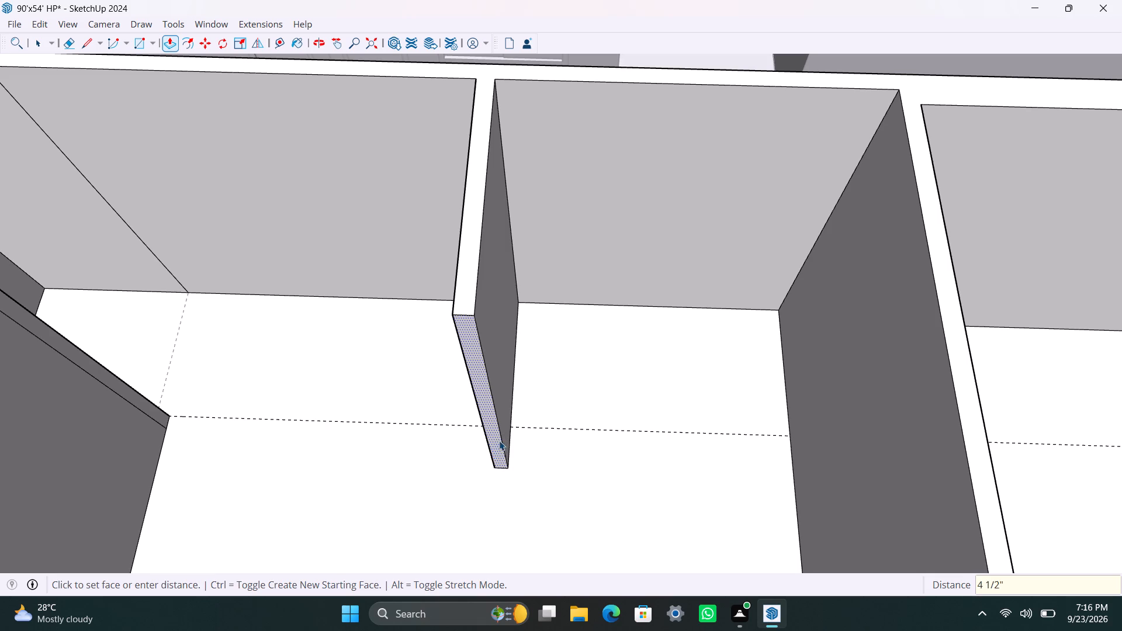
Copy the vertical edge at the side wall's free end 4.5" back along its room-side face.
scroll(518, 431, "down", 3)
middle_click_drag(550, 412, 291, 439)
scroll(396, 365, "up", 3)
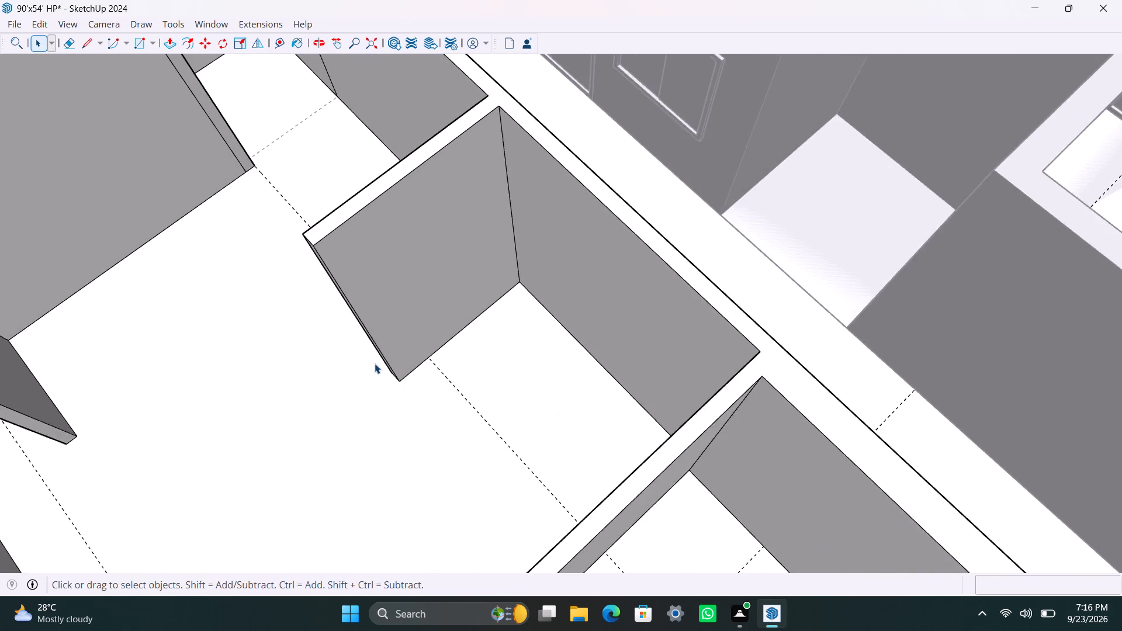
scroll(375, 363, "up", 5)
left_click(392, 359)
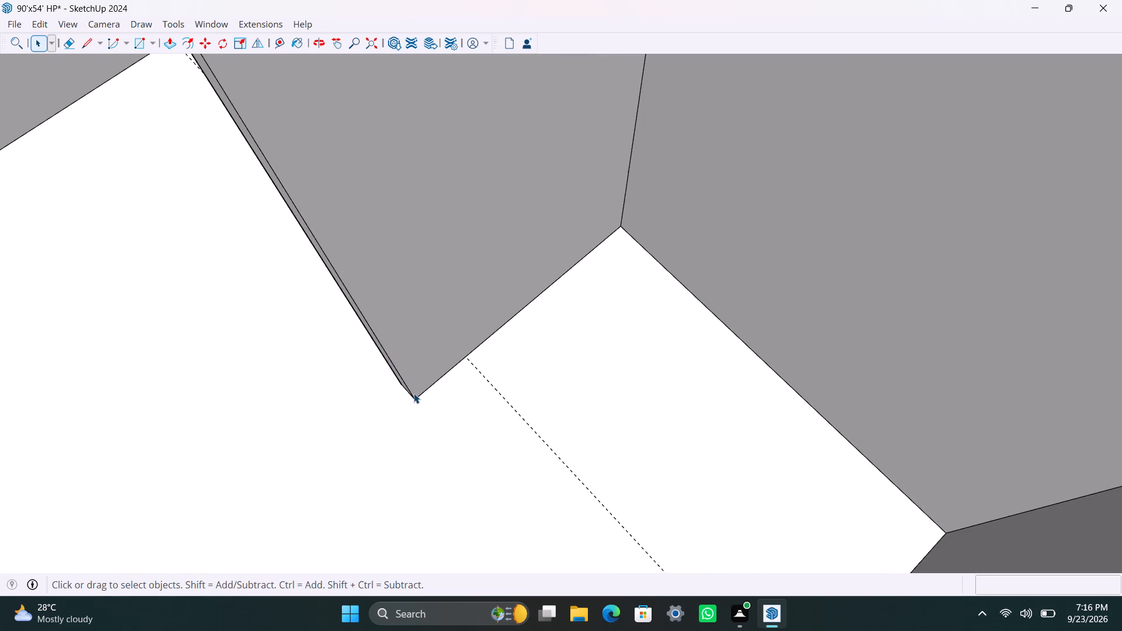
left_click(414, 393)
key("m")
left_click(414, 399)
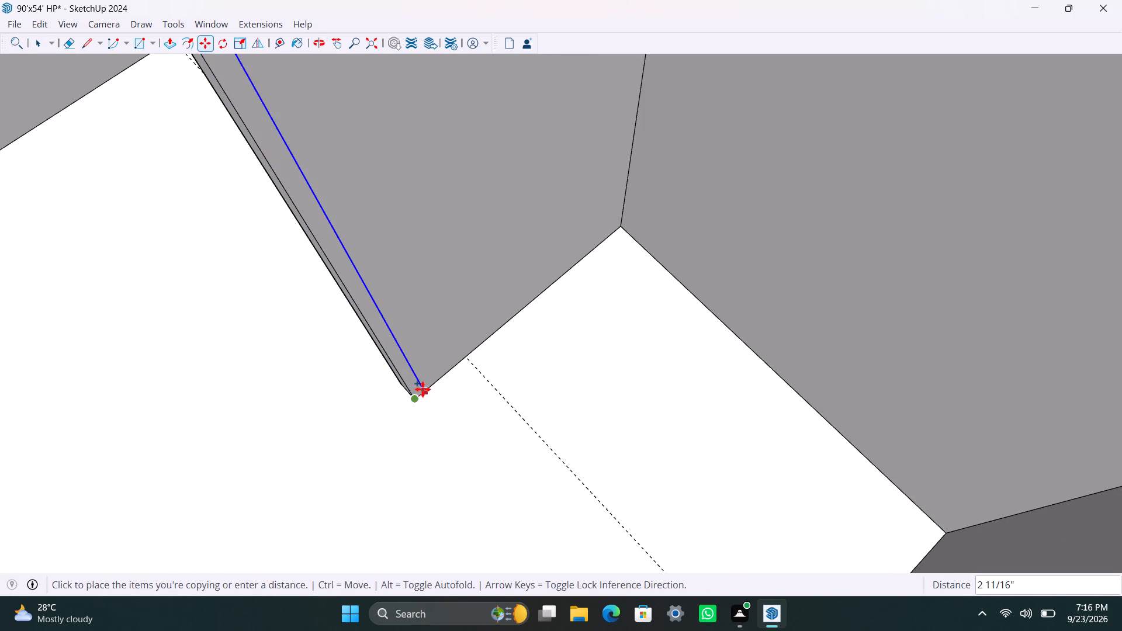
type("4.5")
key("shift+quotedbl")
key("Return")
key("space")
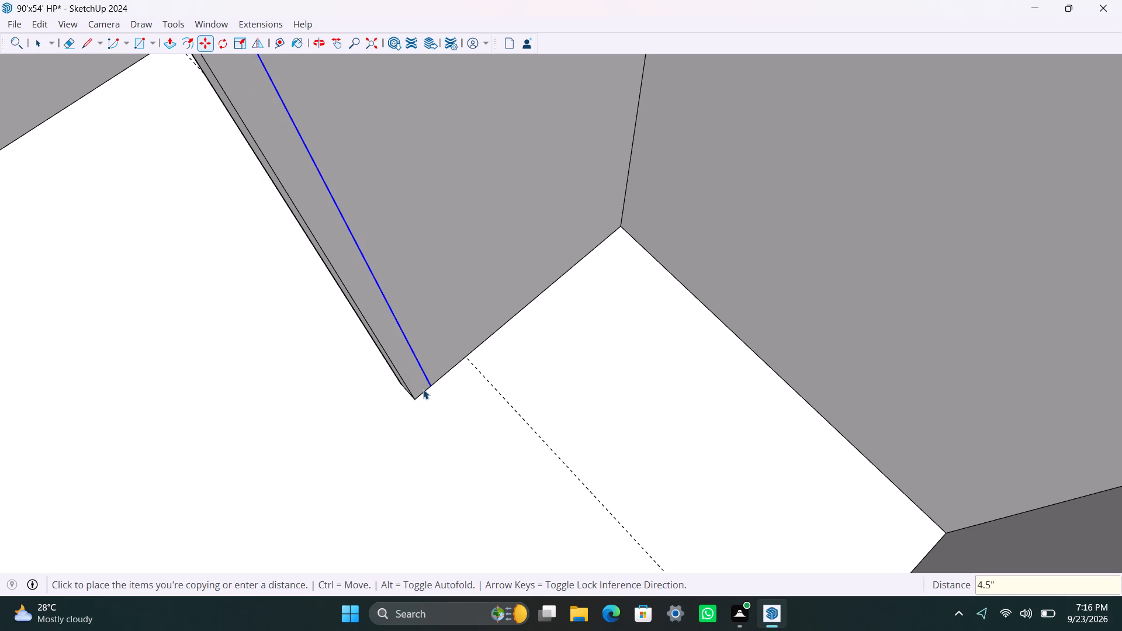
Push/Pull the resulting end strip across the room until it meets the opposite wall, forming the front wall.
left_click(396, 352)
scroll(394, 356, "down", 11)
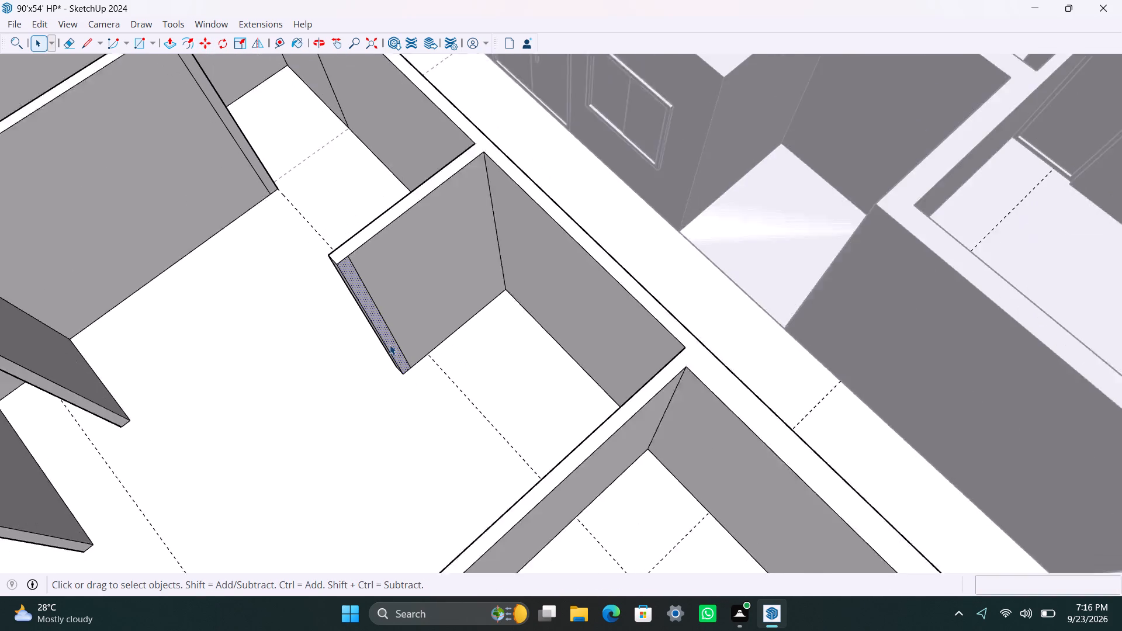
scroll(390, 345, "up", 3)
middle_click_drag(392, 346, 495, 352)
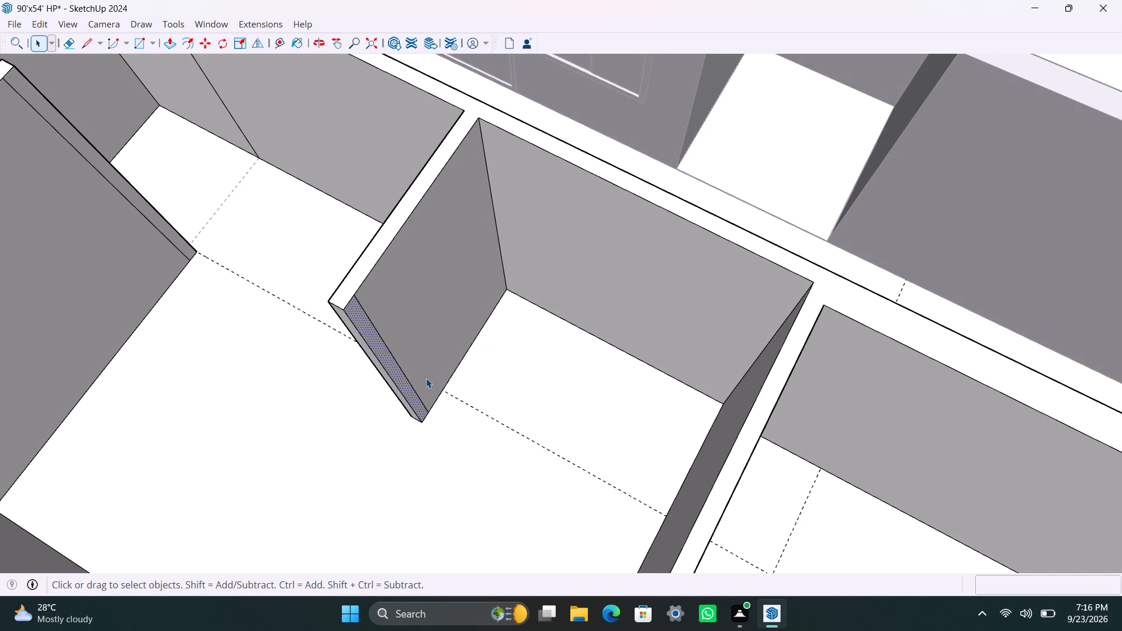
key("p")
left_click_drag(406, 389, 646, 505)
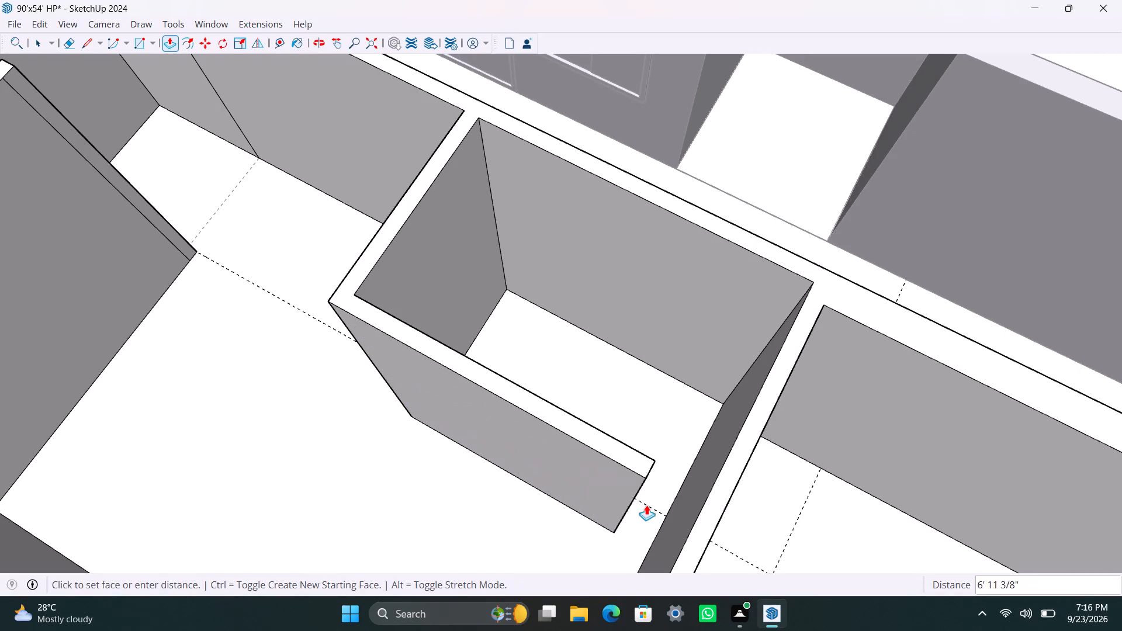
left_click_drag(646, 505, 697, 517)
key("space")
Examine the front wall's junction with the opposite wall and the passage outside the small room.
scroll(727, 505, "up", 4)
scroll(721, 504, "up", 20)
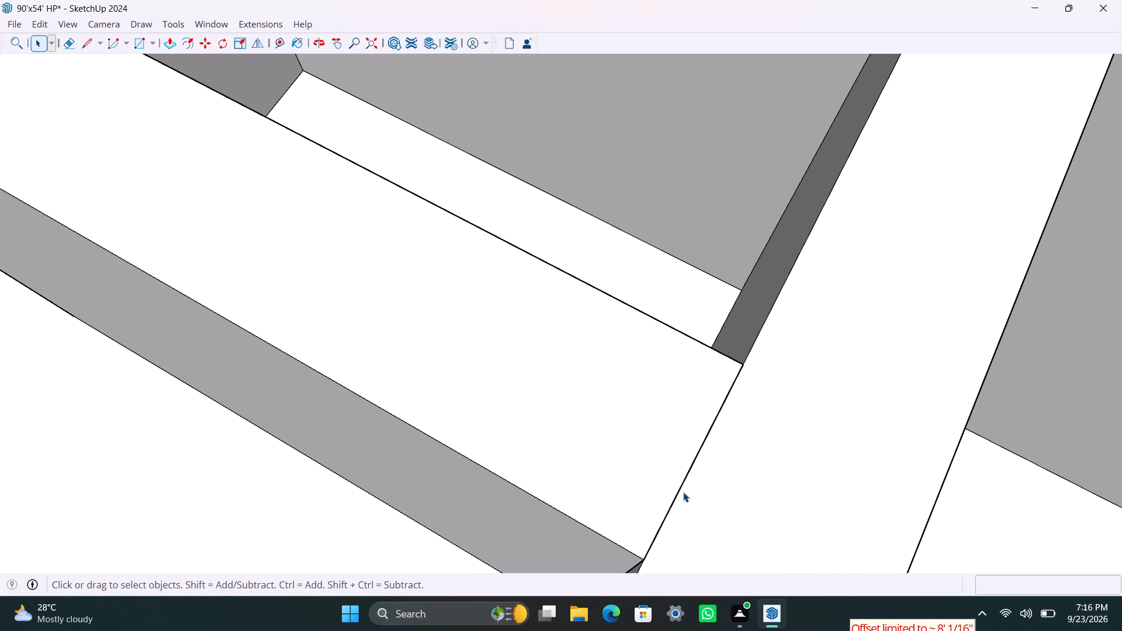
scroll(674, 504, "up", 1)
middle_click_drag(673, 504, 413, 289)
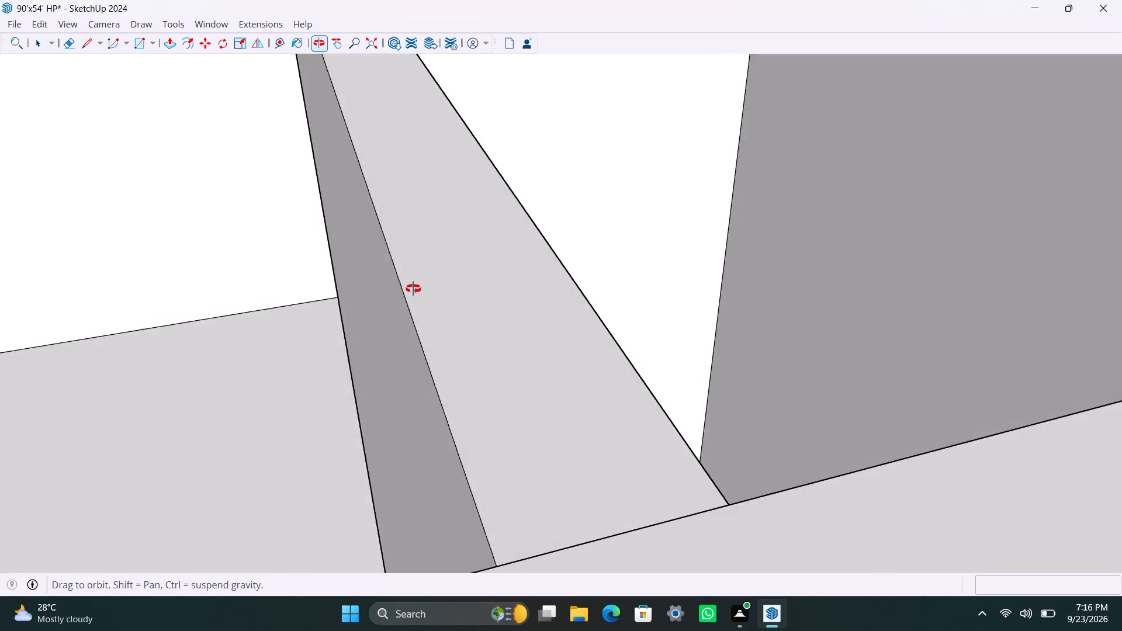
middle_click_drag(413, 289, 405, 285)
scroll(436, 455, "down", 20)
scroll(436, 455, "down", 13)
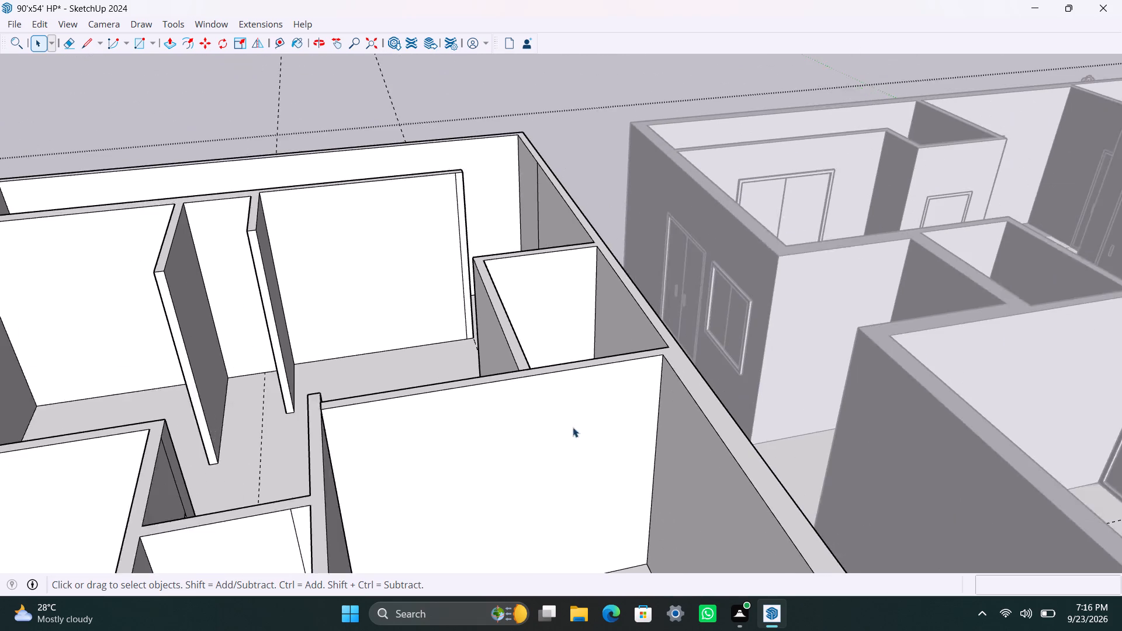
middle_click_drag(356, 397, 625, 457)
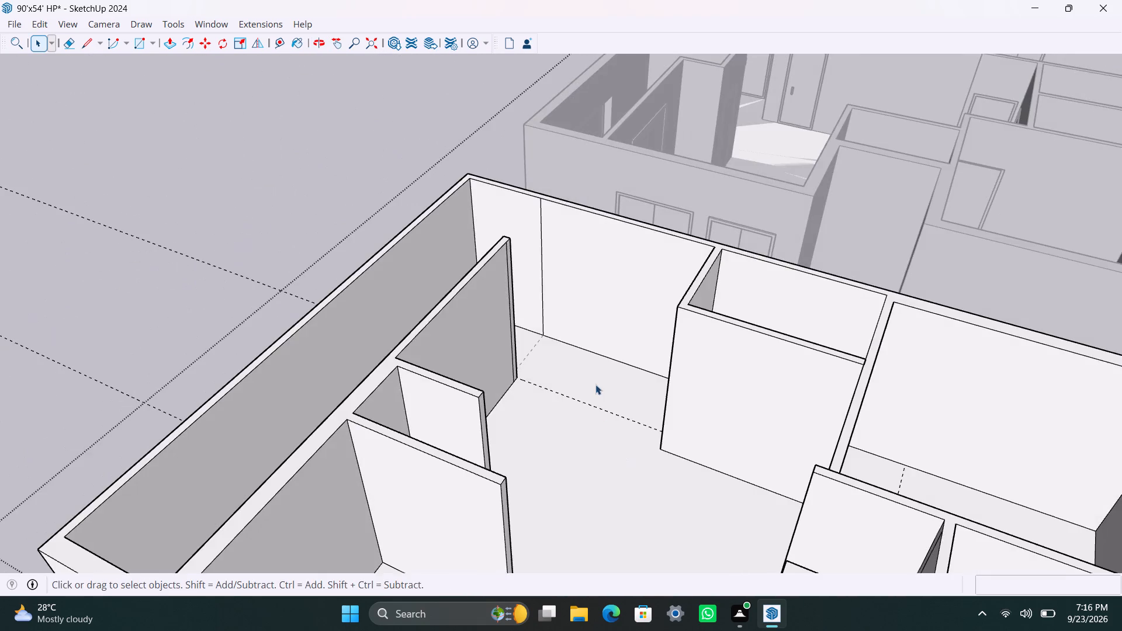
scroll(595, 384, "up", 3)
middle_click_drag(628, 440, 899, 534)
scroll(896, 395, "up", 6)
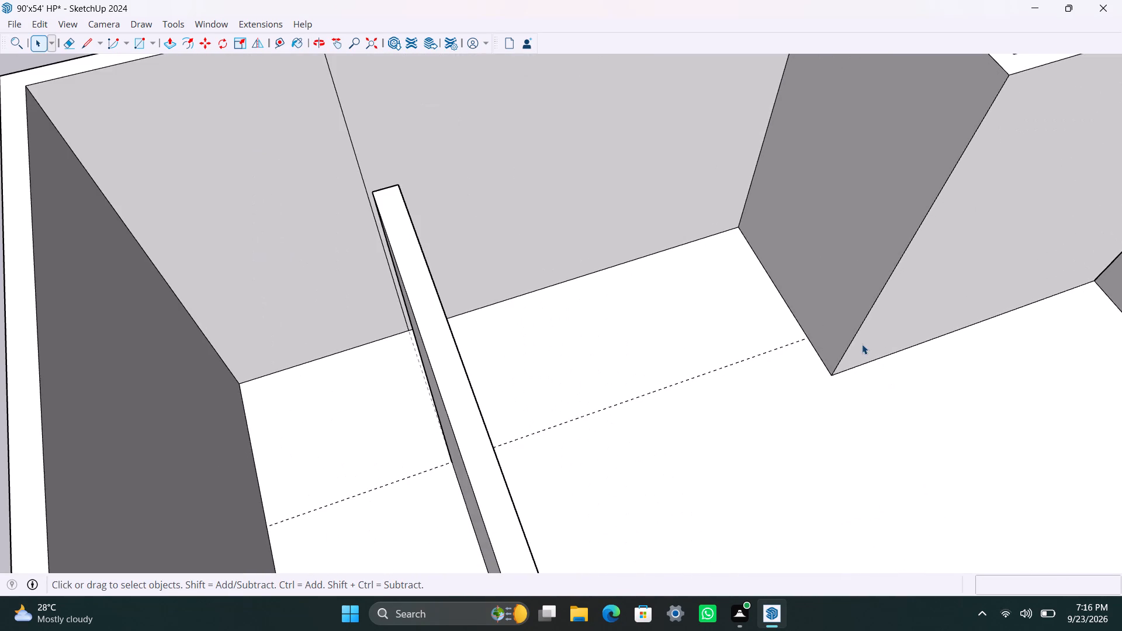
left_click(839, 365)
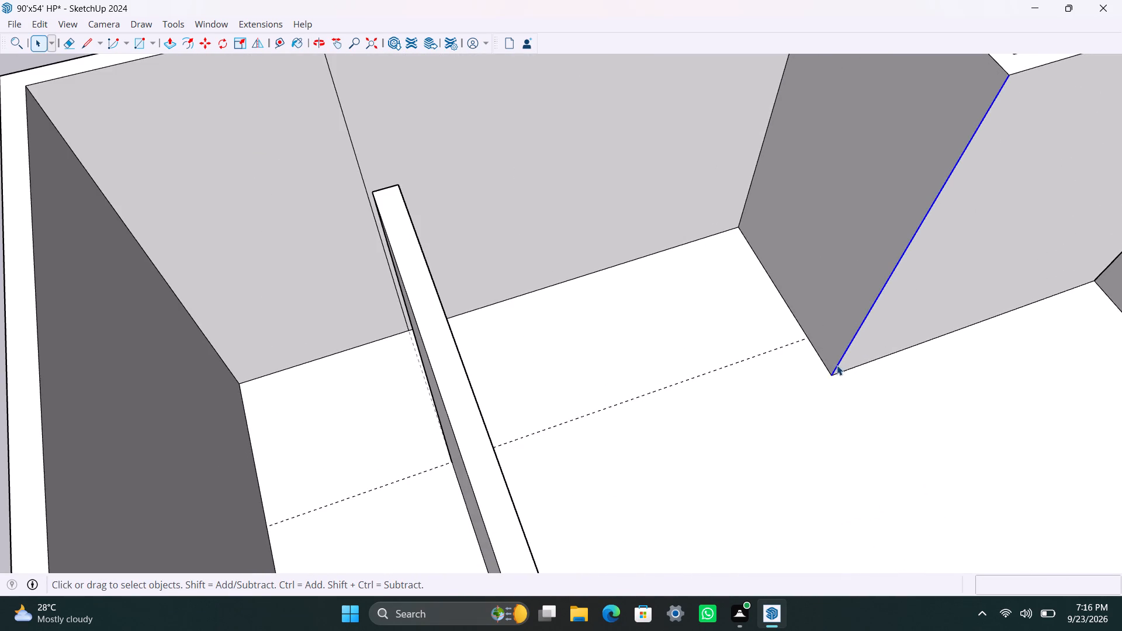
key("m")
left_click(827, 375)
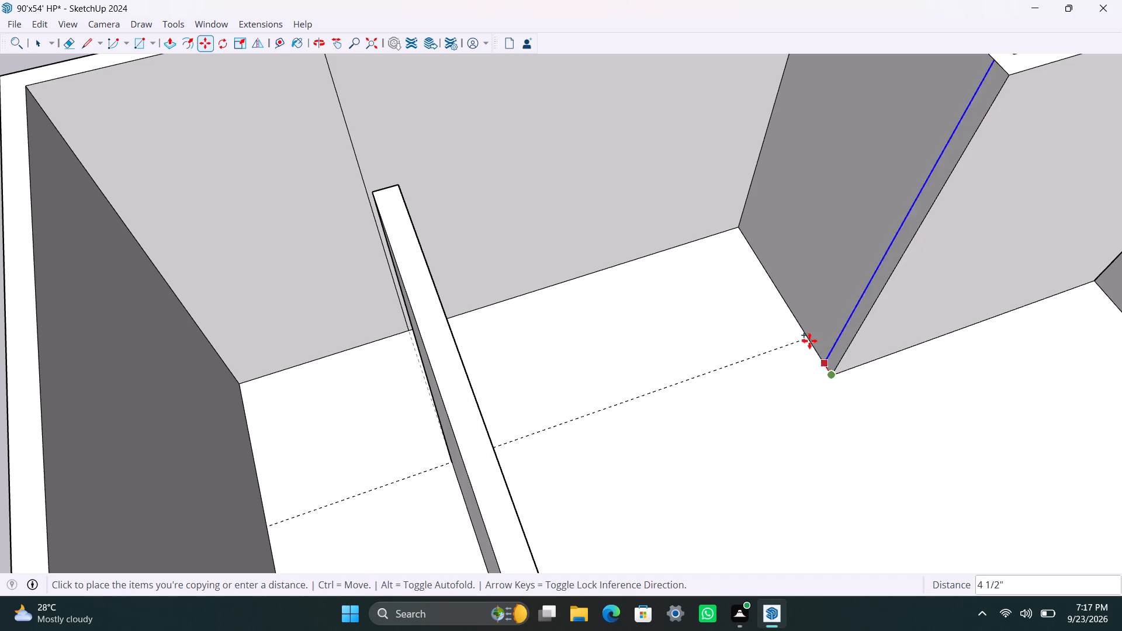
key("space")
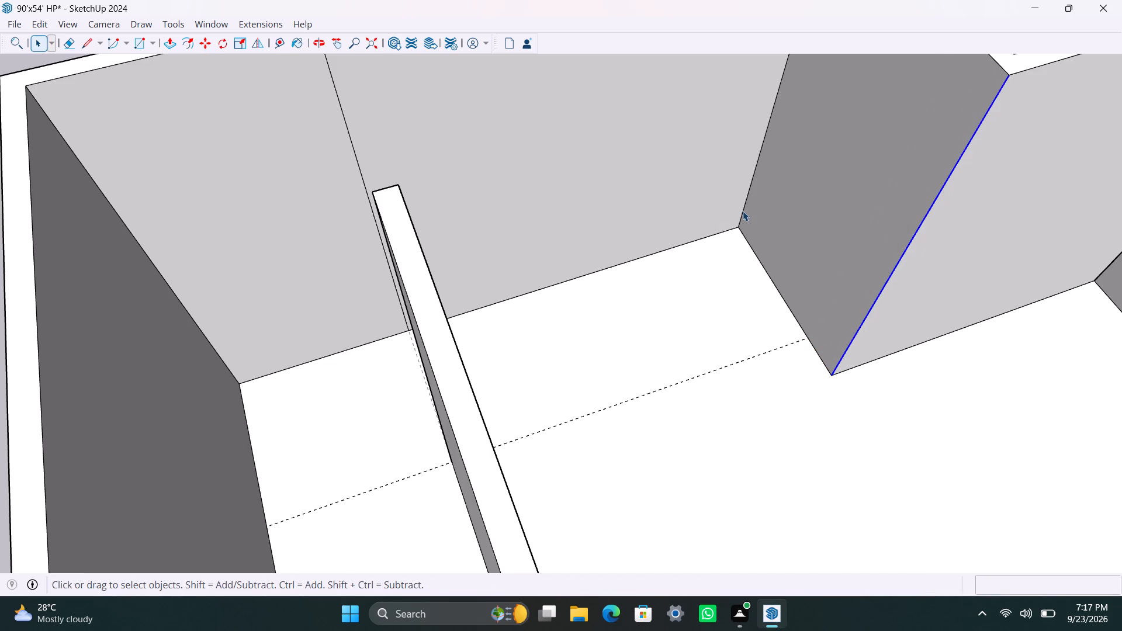
Copy the vertical edge where the side wall meets the outer wall 4' along the side wall's passage-side face.
left_click(742, 209)
key("m")
left_click_drag(740, 216, 743, 226)
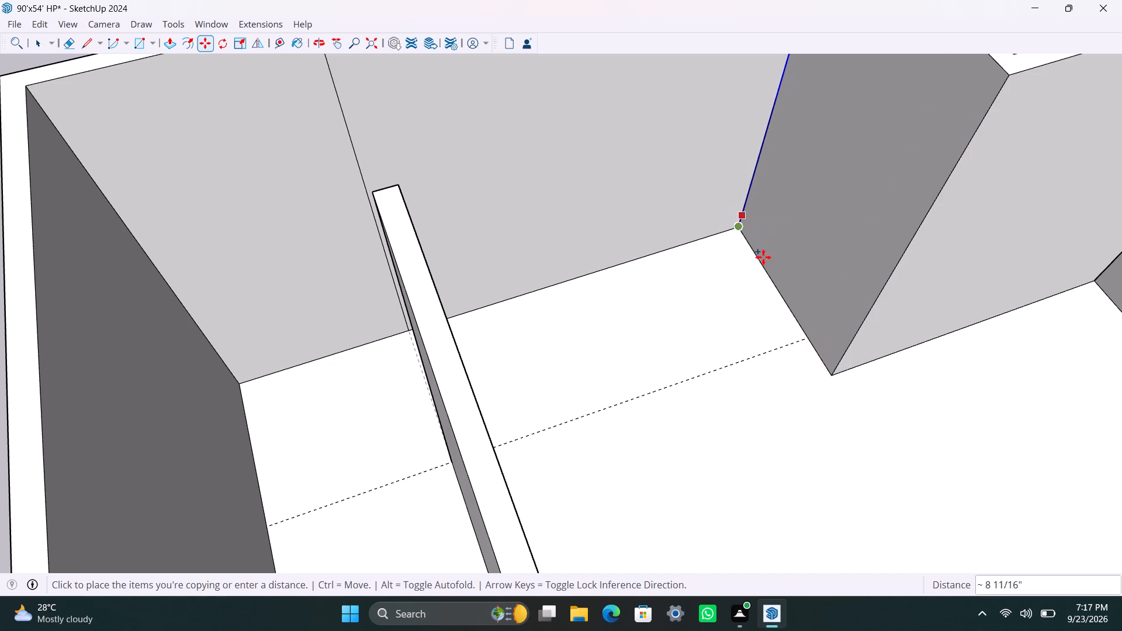
key("space")
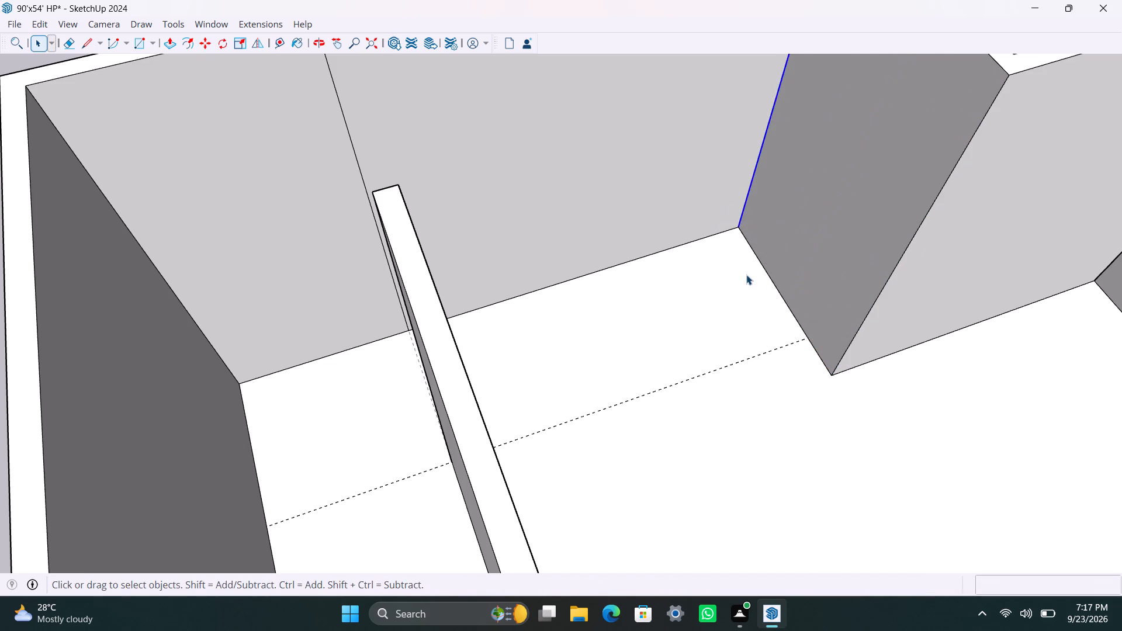
key("m")
left_click_drag(738, 230, 743, 239)
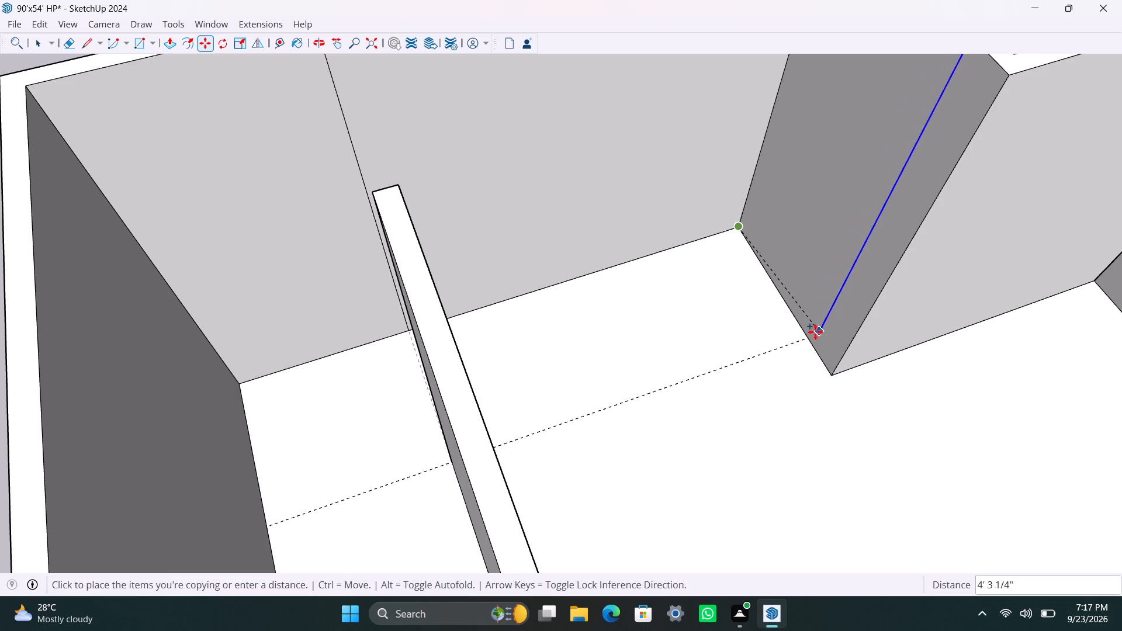
type("4'")
key("Return")
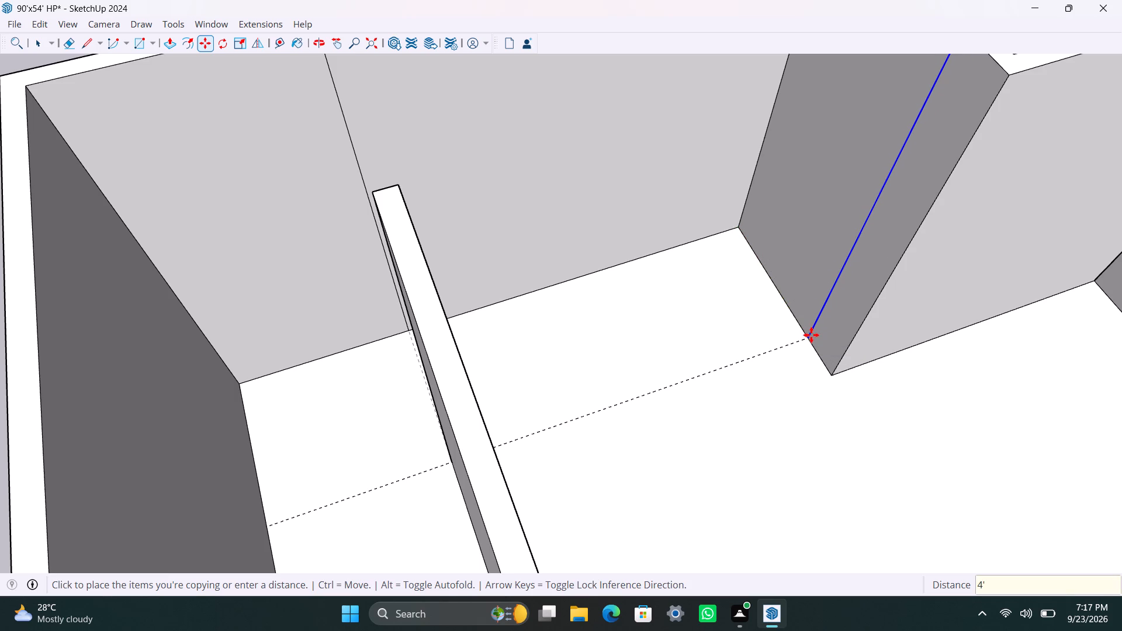
Copy that new vertical edge a further 4.5" toward the side wall's outer corner.
left_click_drag(808, 334, 810, 343)
type("4.5\"")
key("Return")
key("space")
Push/Pull the 4.5" strip on the side wall 3' out across the passage to form a short wall.
scroll(818, 331, "up", 6)
left_click(818, 331)
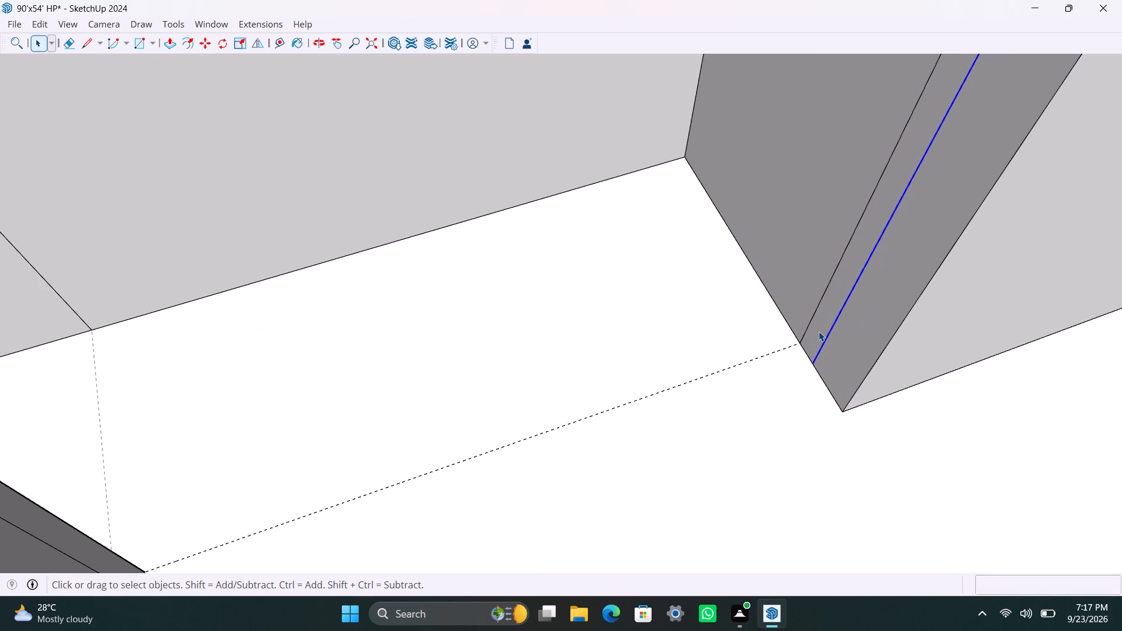
key("p")
left_click_drag(819, 331, 780, 358)
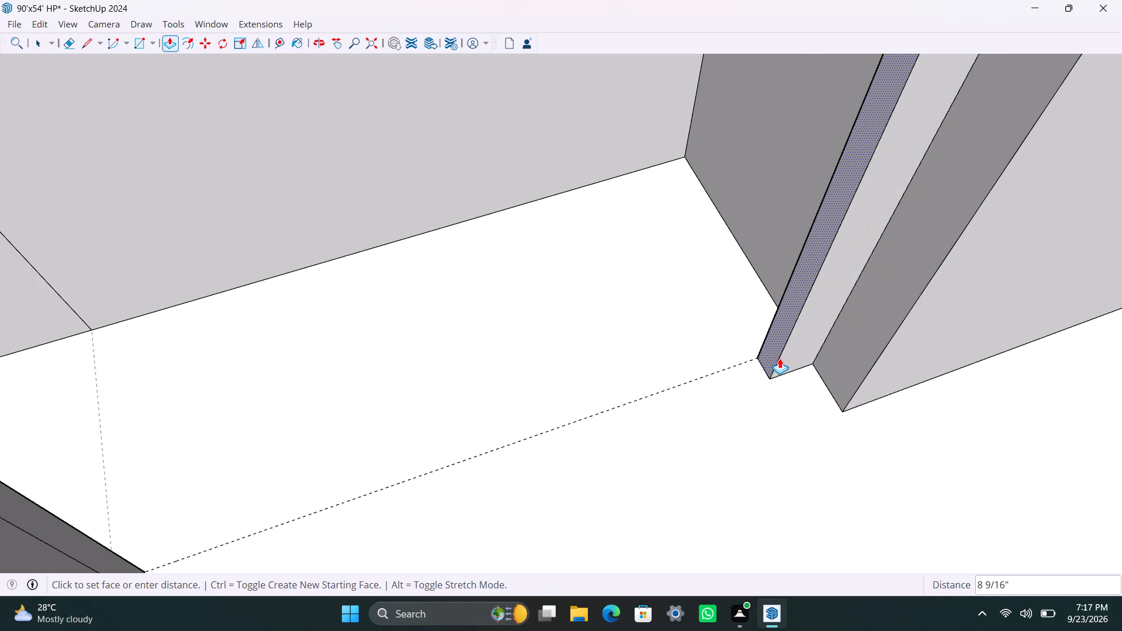
left_click_drag(780, 358, 745, 373)
type("3'")
key("Return")
key("space")
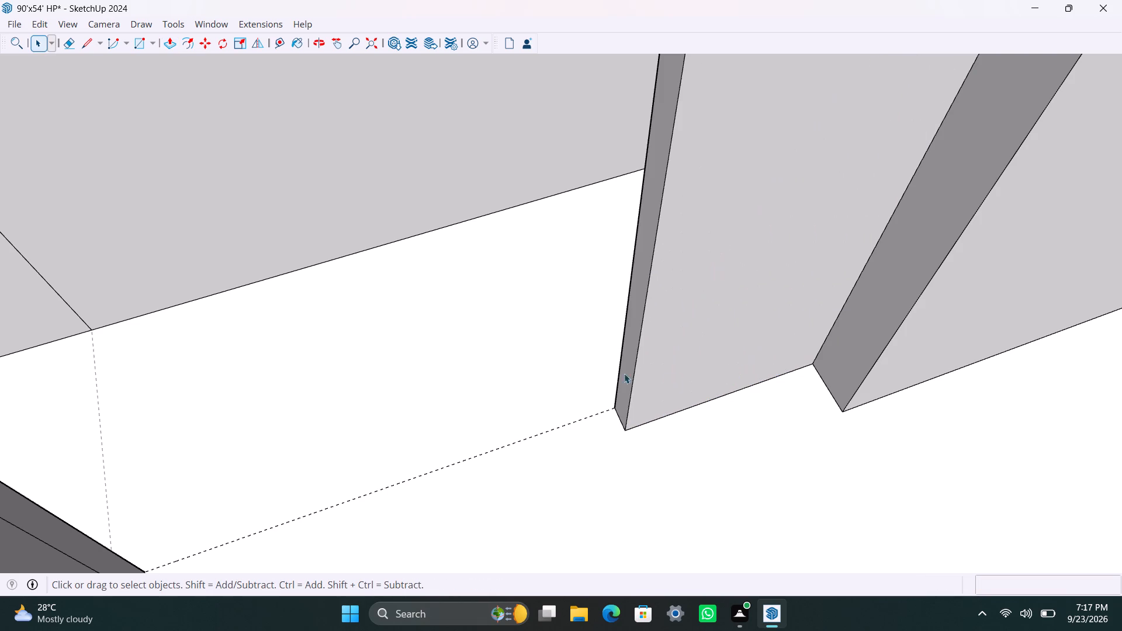
Push/Pull the narrow strip at the end of the facing room wall about 2' toward the new short wall.
scroll(439, 382, "down", 12)
middle_click_drag(541, 463, 237, 480)
scroll(305, 272, "up", 2)
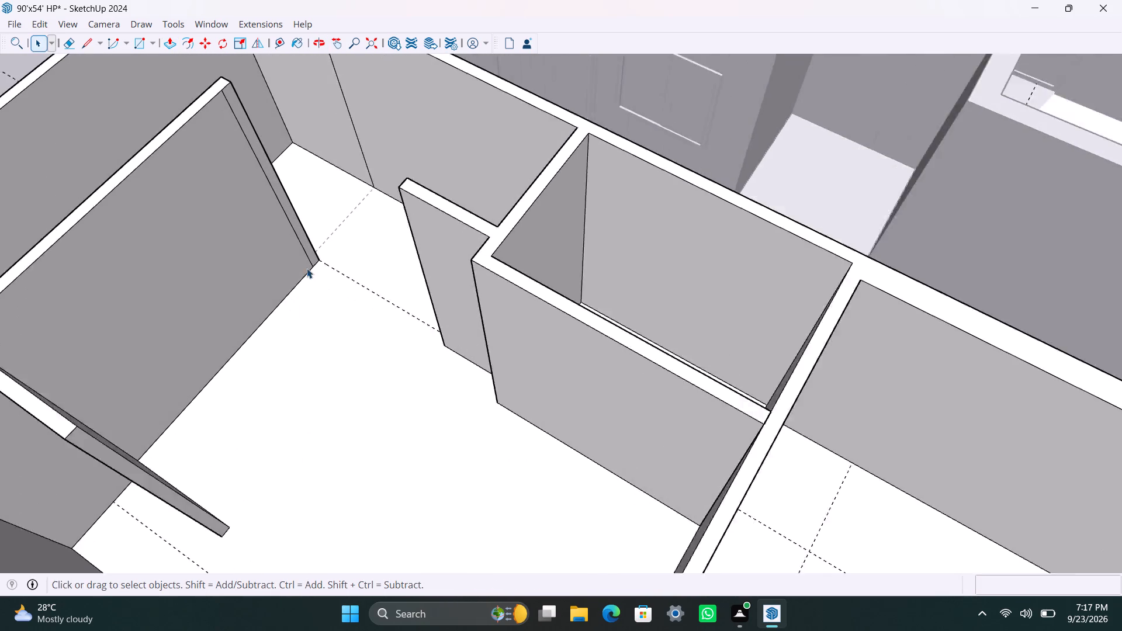
scroll(307, 268, "up", 7)
left_click(309, 249)
key("p")
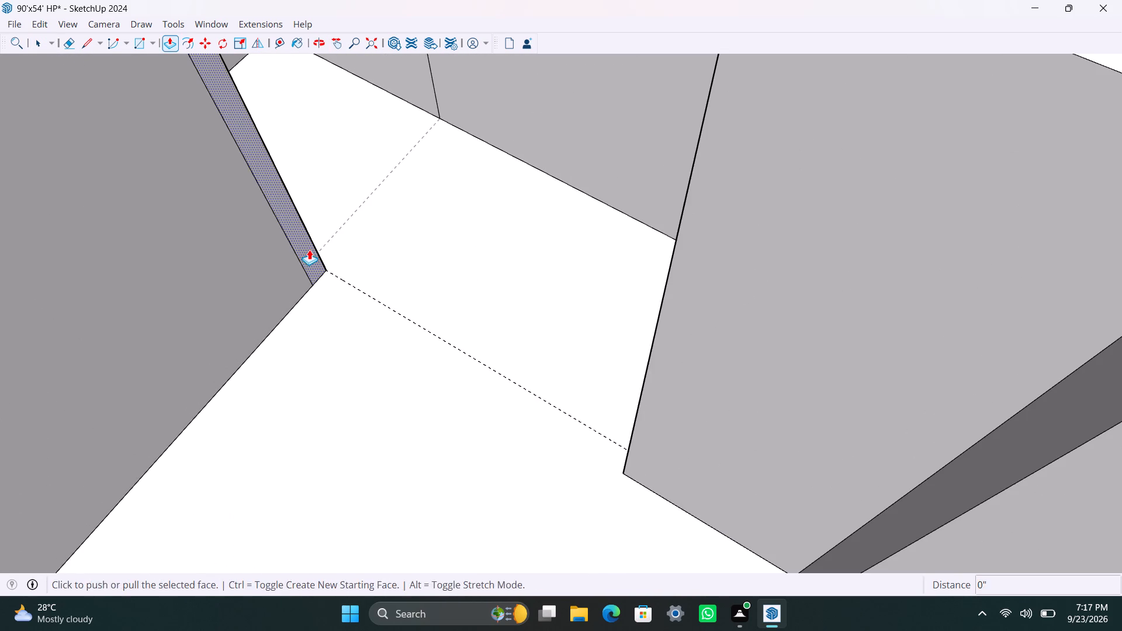
left_click_drag(309, 249, 393, 316)
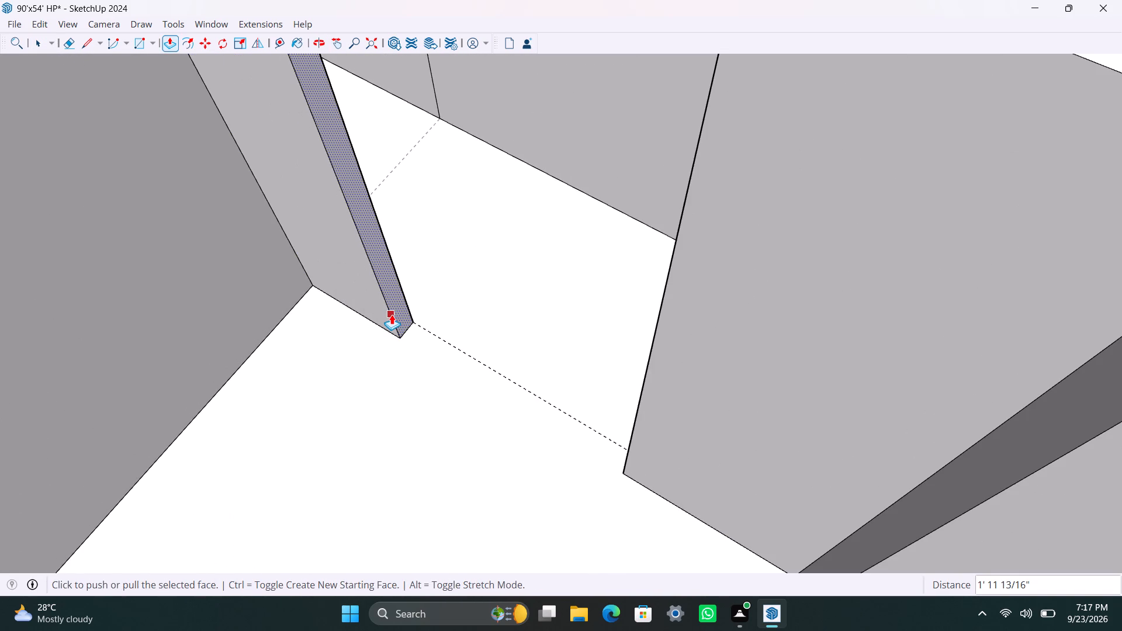
Place a Tape Measure guide 3' from the end face of the short wall on the small room side.
scroll(467, 382, "up", 4)
middle_click_drag(533, 421, 645, 444)
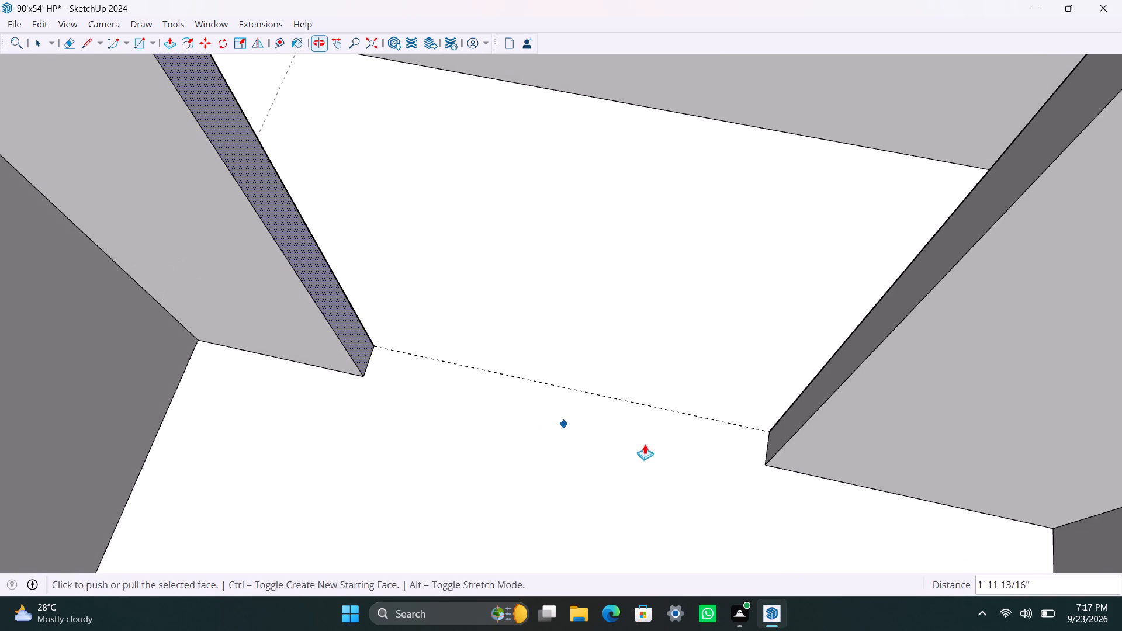
key("space")
key("t")
scroll(753, 441, "up", 2)
left_click_drag(767, 450, 739, 450)
type("3'")
key("Return")
key("space")
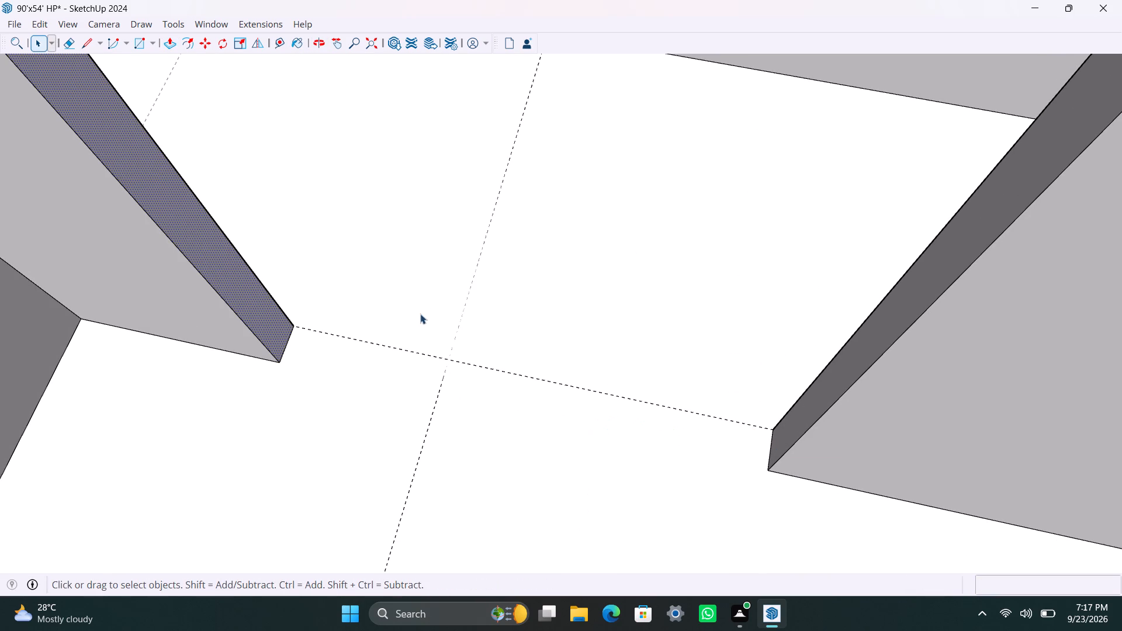
Push/Pull the narrow end face of the facing room wall up to the 3' guide line.
key("p")
left_click_drag(267, 308, 369, 435)
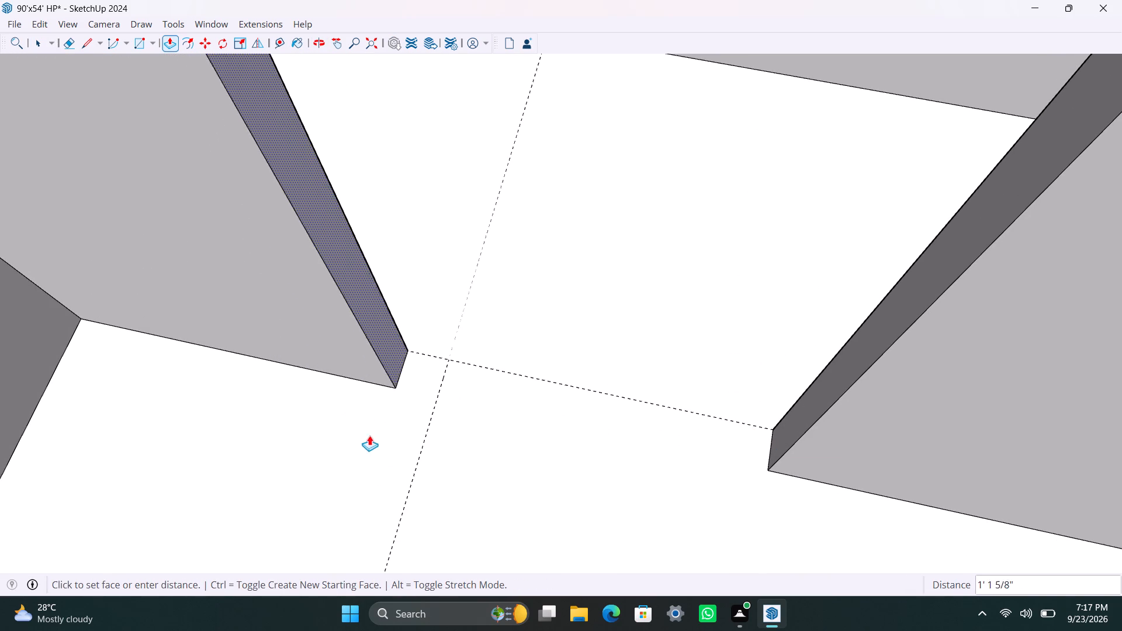
left_click_drag(369, 435, 406, 502)
key("space")
Copy the top edge of that wall's end face 3' down to mark the door head.
scroll(411, 384, "down", 5)
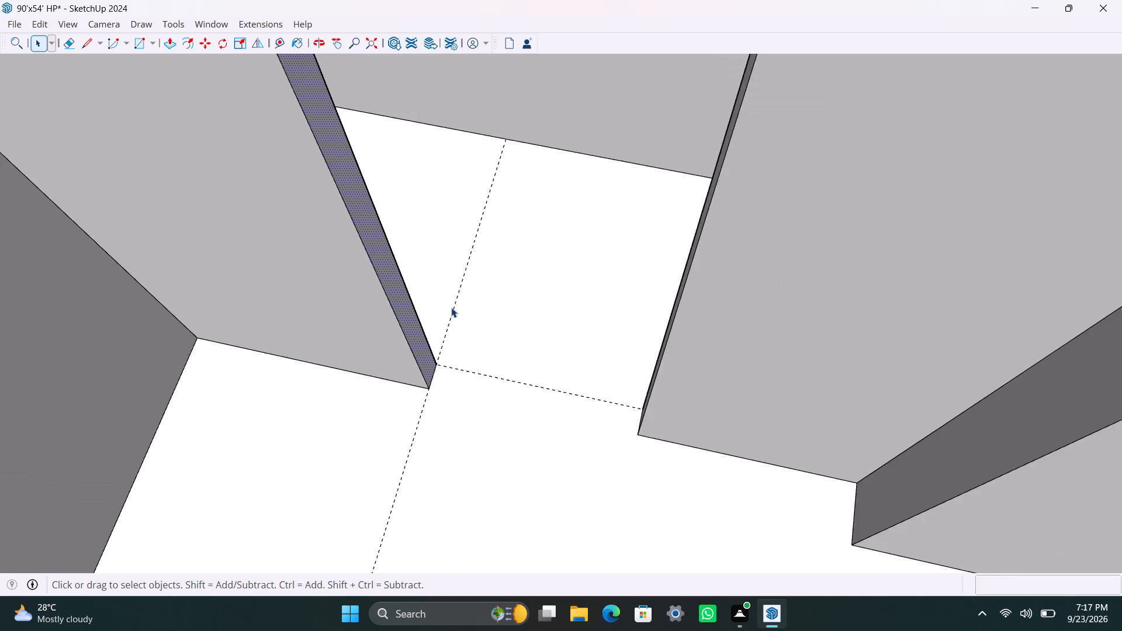
scroll(451, 307, "down", 6)
scroll(392, 186, "up", 2)
scroll(363, 161, "down", 4)
scroll(336, 84, "up", 1)
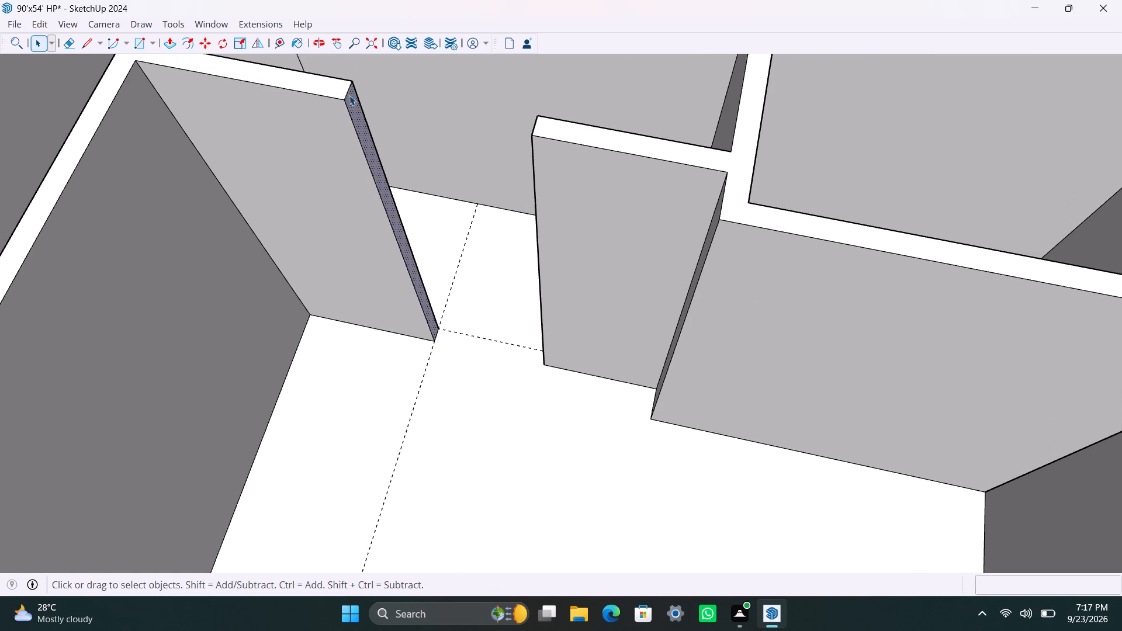
scroll(369, 114, "up", 2)
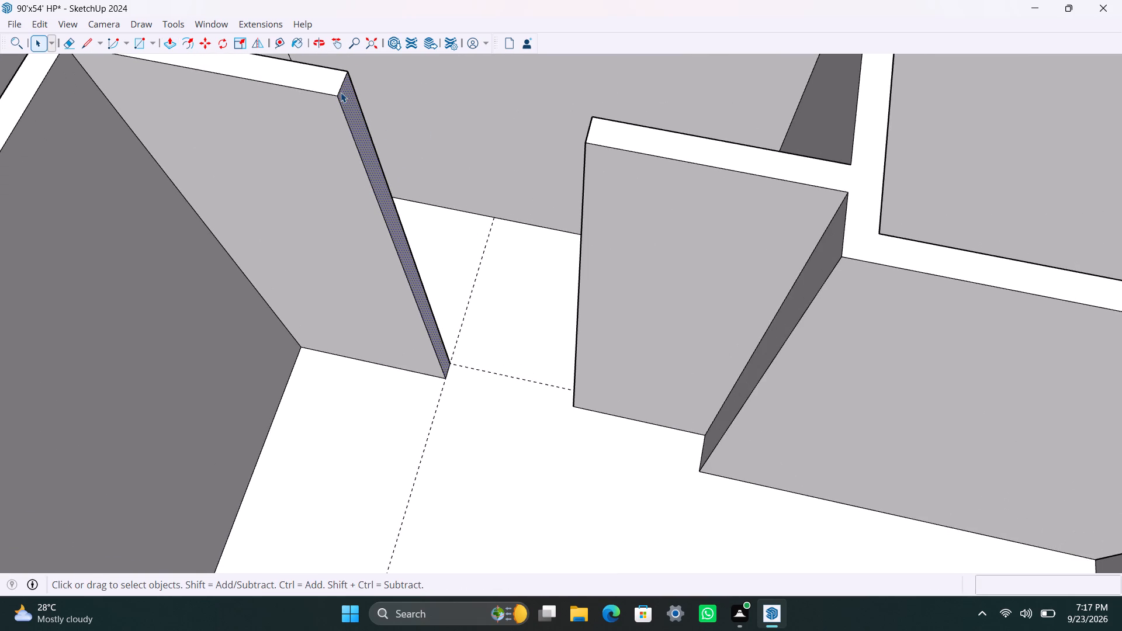
left_click(341, 92)
key("m")
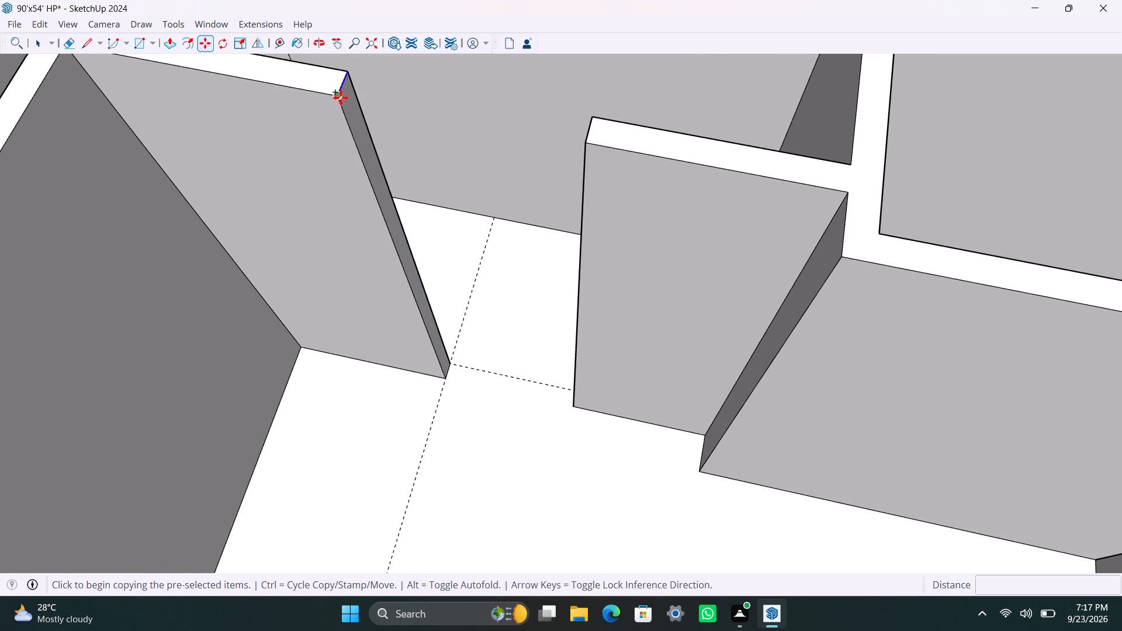
left_click(341, 98)
type("3'")
key("Return")
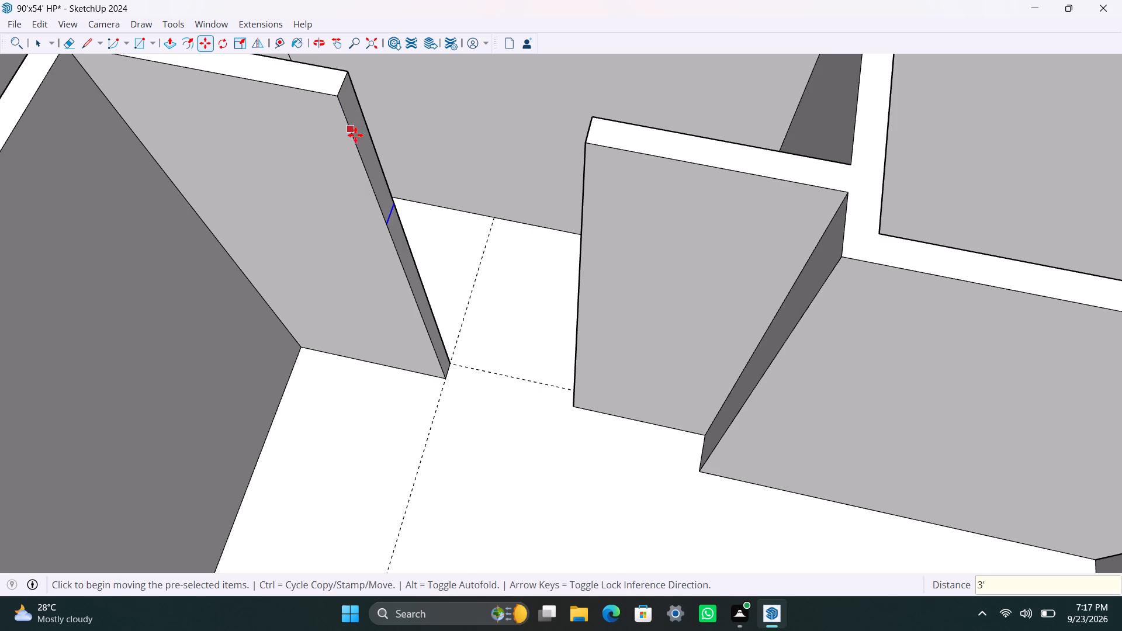
Push/Pull the upper part of the end face 3' across the opening to the short wall, forming a lintel.
key("space")
left_click(372, 156)
key("p")
left_click_drag(373, 160, 524, 176)
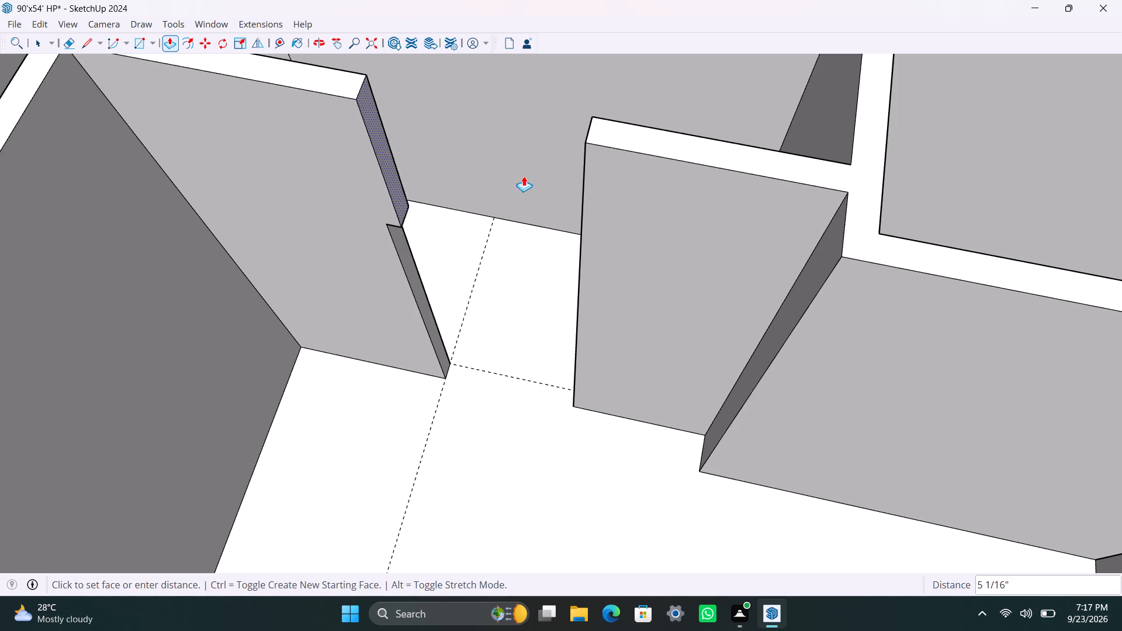
left_click_drag(524, 176, 595, 159)
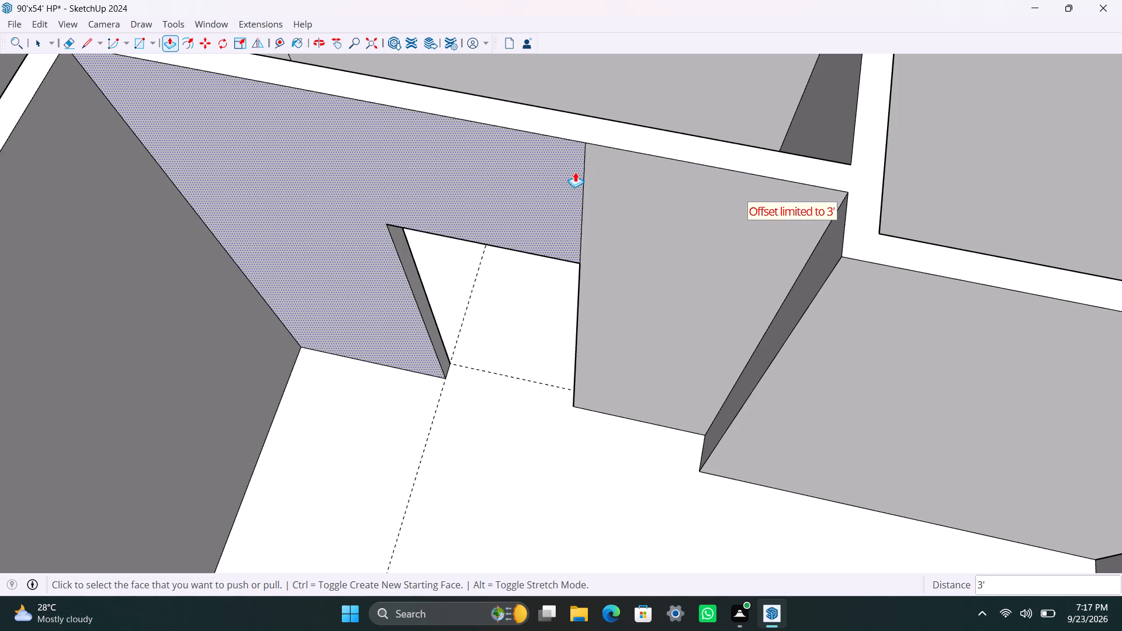
Save the model.
key("ctrl+s")
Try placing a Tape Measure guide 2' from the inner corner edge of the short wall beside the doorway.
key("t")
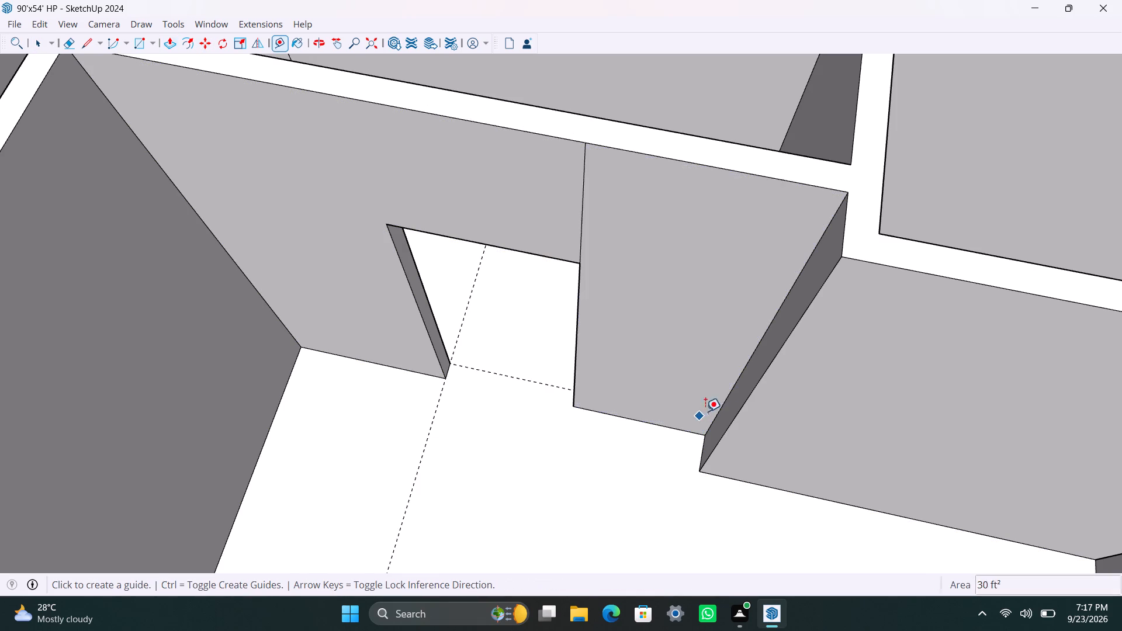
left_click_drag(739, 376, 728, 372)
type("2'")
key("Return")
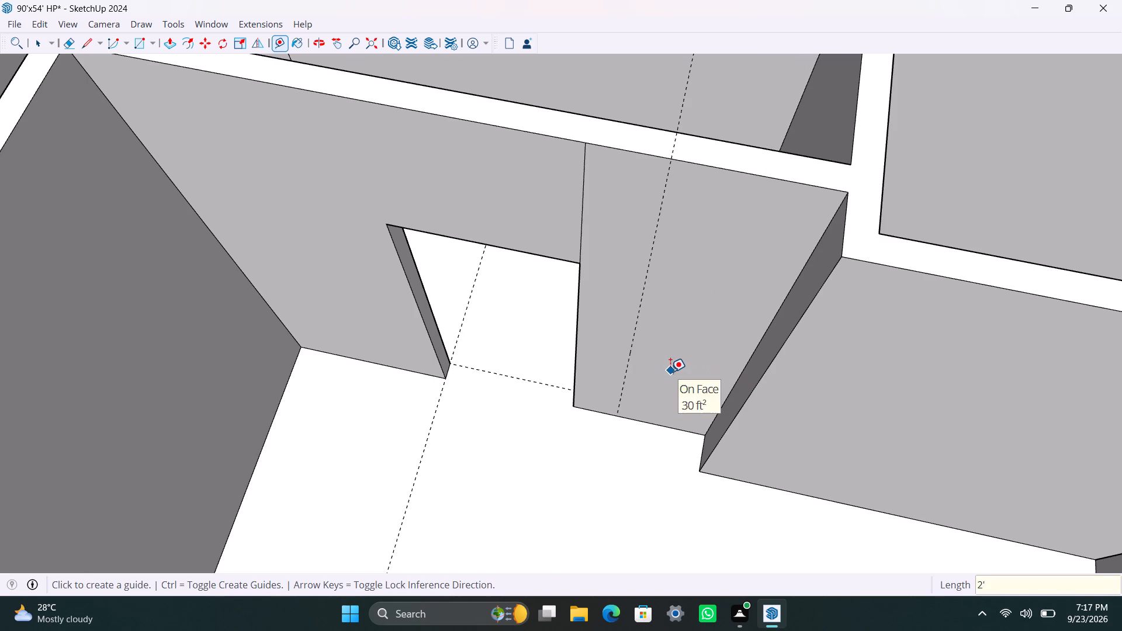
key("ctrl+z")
Copy the vertical edge at the short wall's inner corner 2' along its face toward the doorway.
key("space")
scroll(724, 405, "up", 3)
left_click(729, 408)
left_click(709, 429)
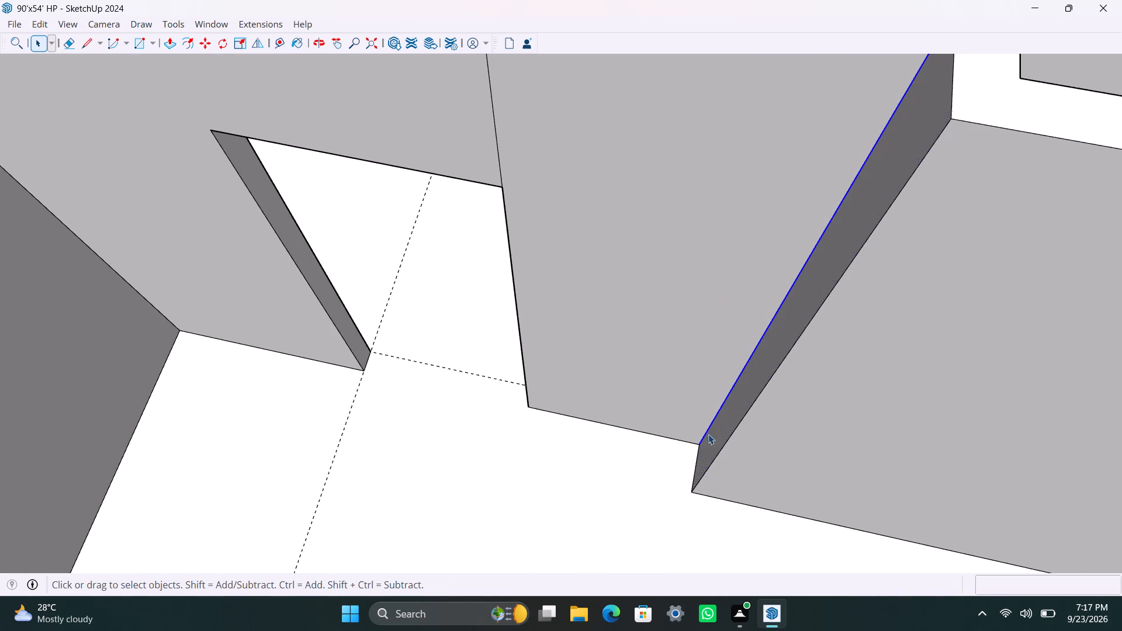
key("m")
left_click(700, 448)
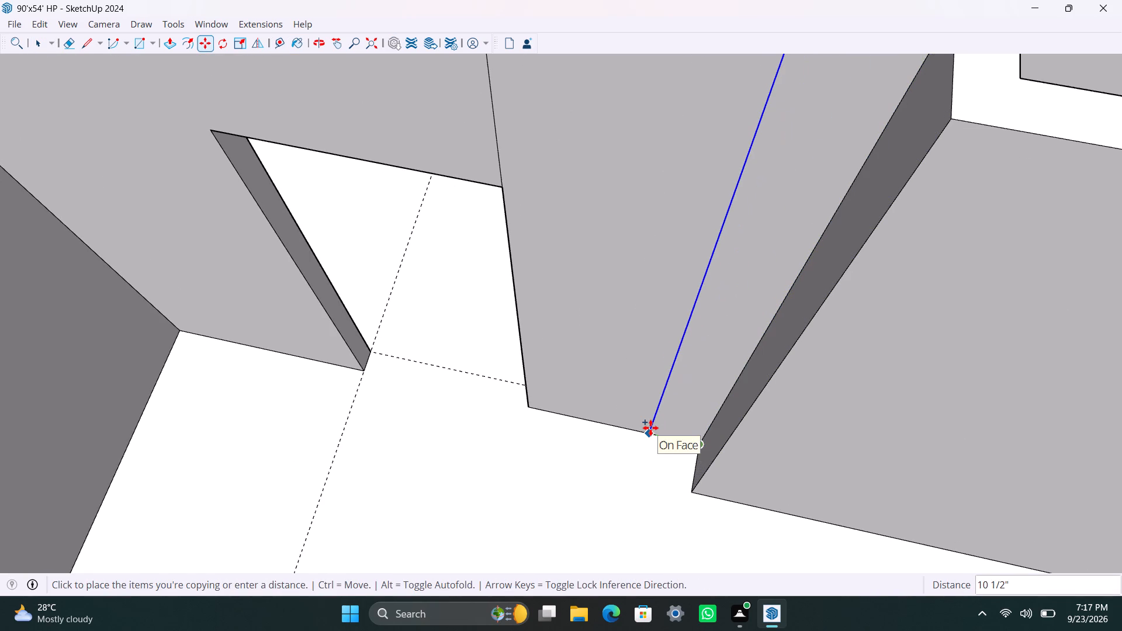
type("2'")
key("Return")
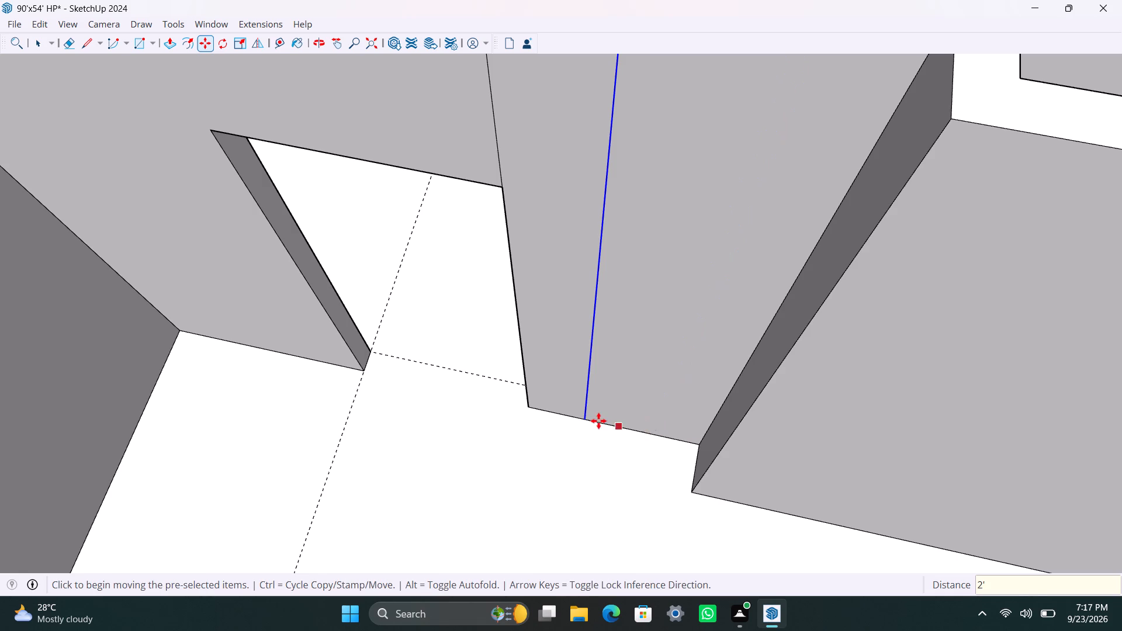
Copy that new vertical edge a further 4.5" toward the doorway.
left_click(586, 412, "ctrl")
type("4.5\"")
key("Return")
Push/Pull the 4.5" strip beside the doorway 2' out to form a partition wall.
key("space")
left_click(569, 406)
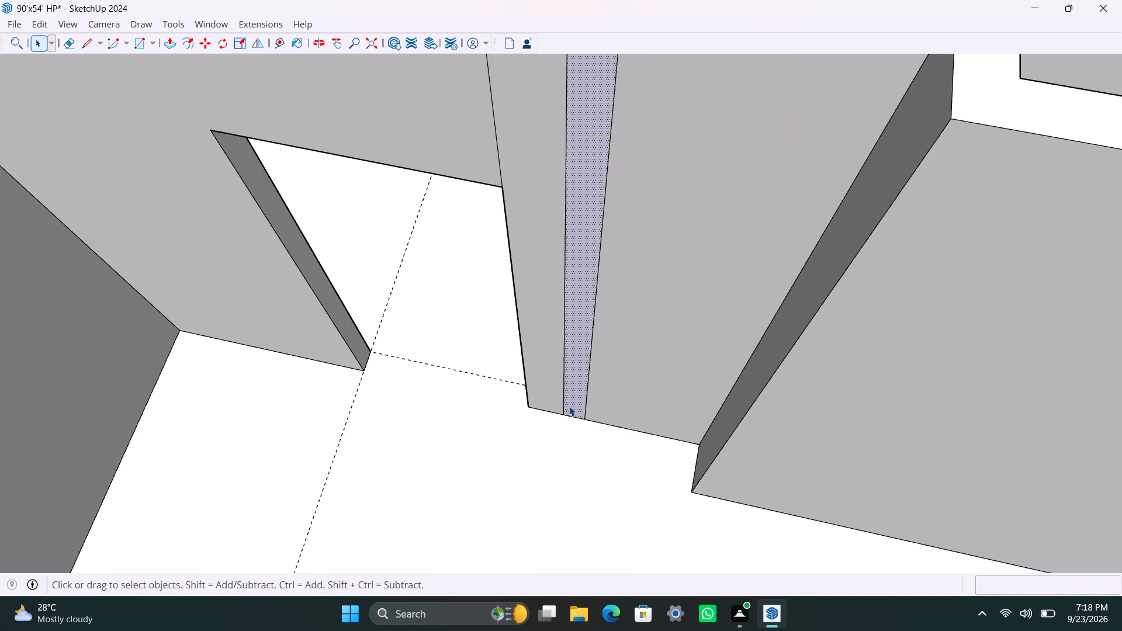
key("p")
left_click_drag(569, 406, 569, 495)
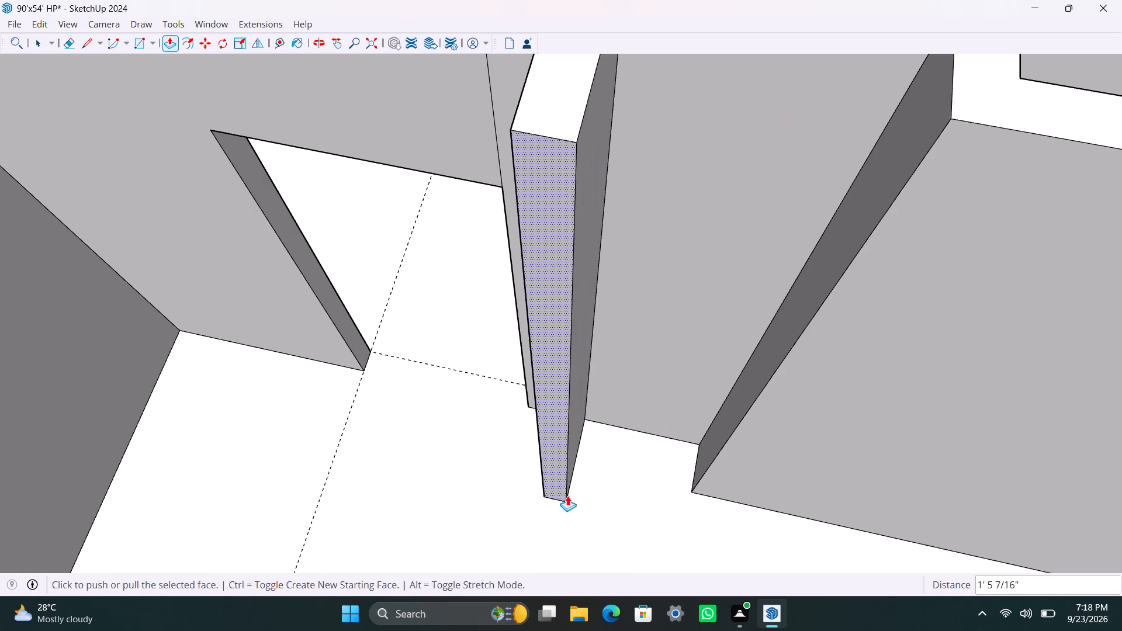
type("2'")
key("Return")
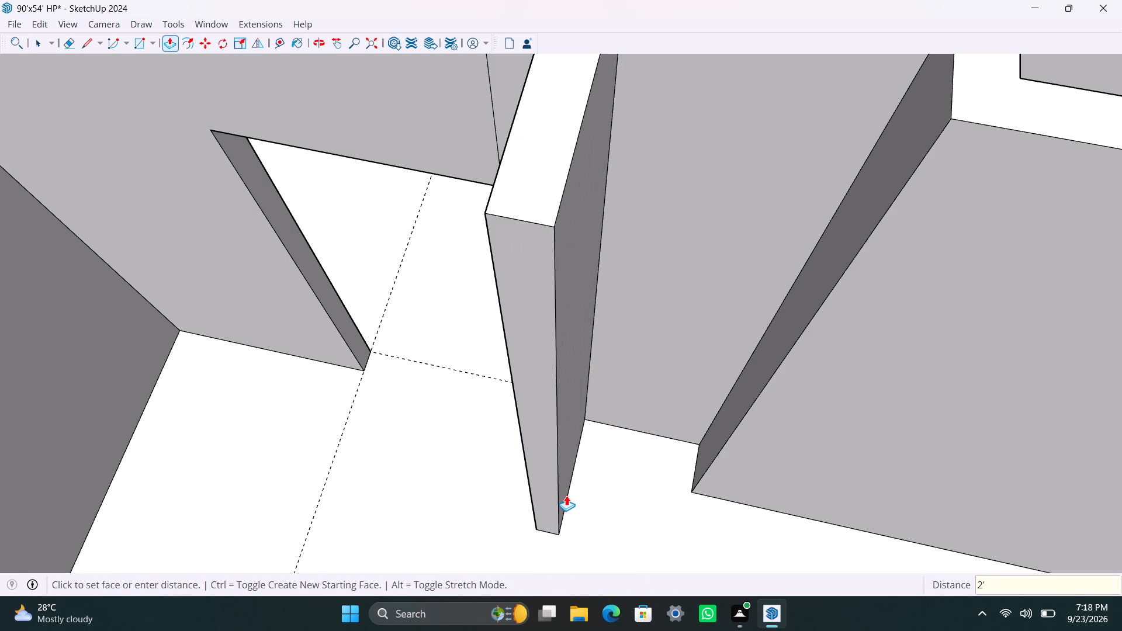
Extend the end face of the new partition wall by another 1' with Push/Pull.
scroll(571, 338, "down", 8)
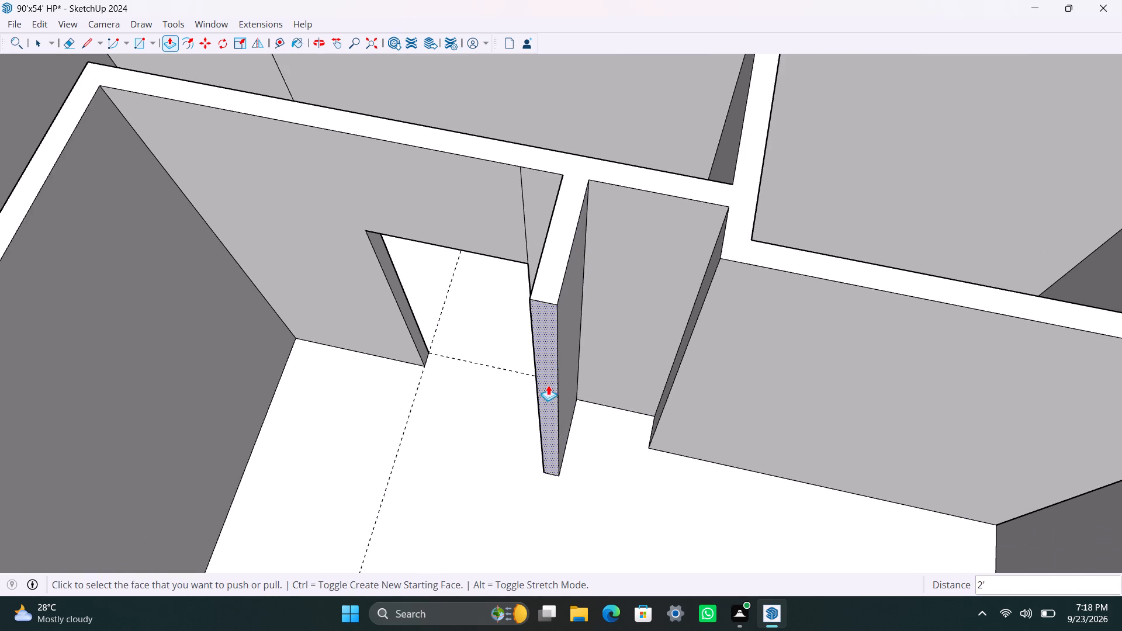
middle_click_drag(548, 385, 591, 292, "shift")
left_click_drag(593, 291, 587, 337)
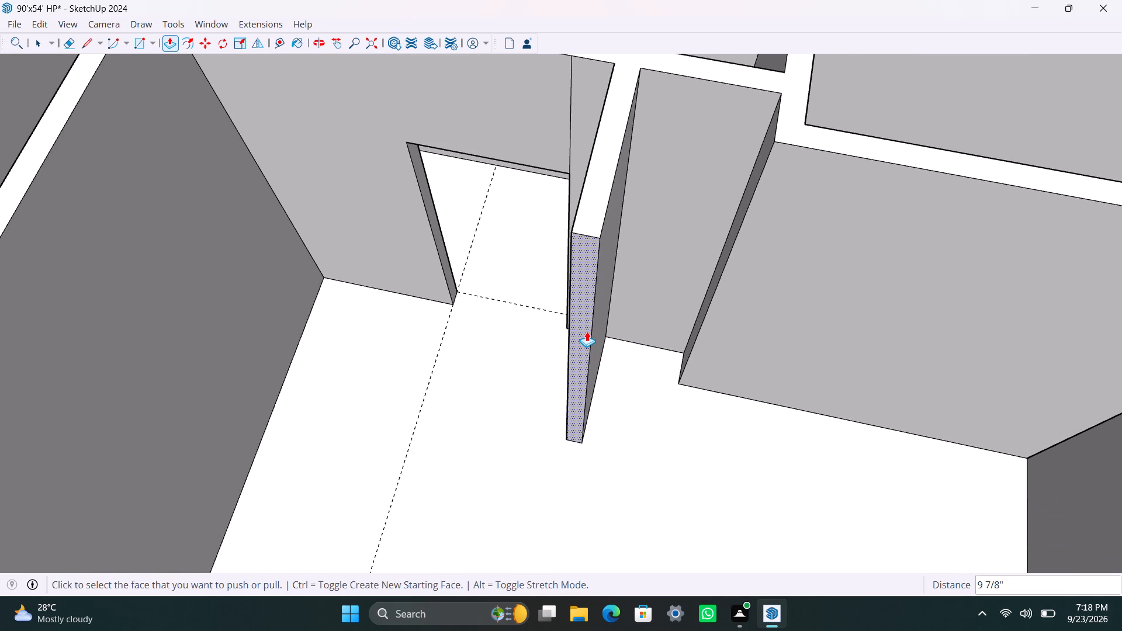
type("1'")
key("Return")
key("space")
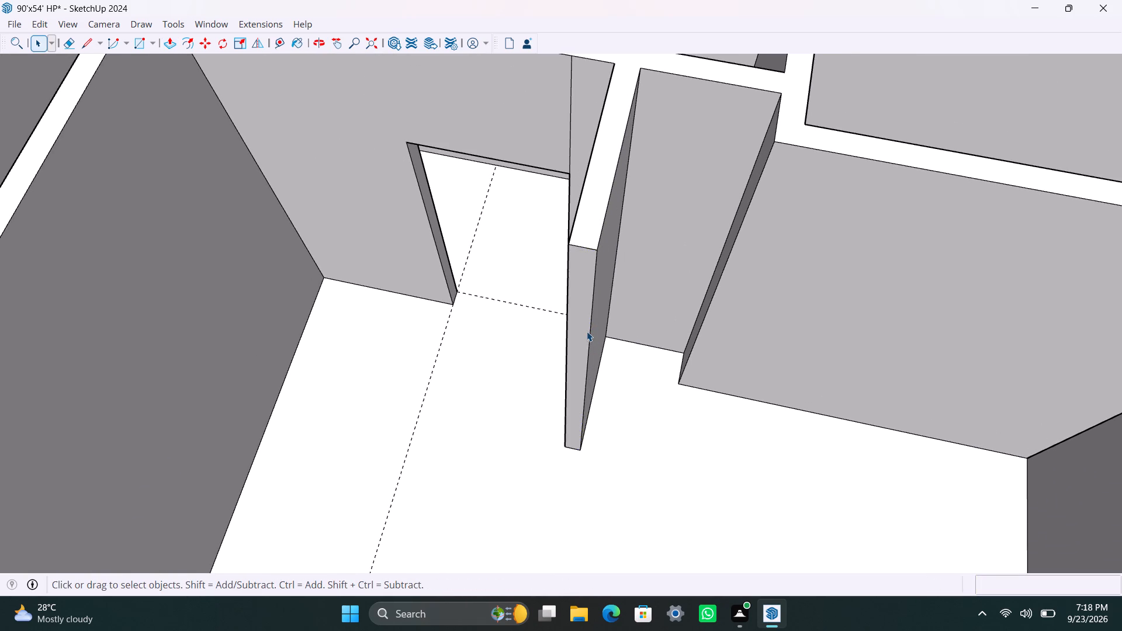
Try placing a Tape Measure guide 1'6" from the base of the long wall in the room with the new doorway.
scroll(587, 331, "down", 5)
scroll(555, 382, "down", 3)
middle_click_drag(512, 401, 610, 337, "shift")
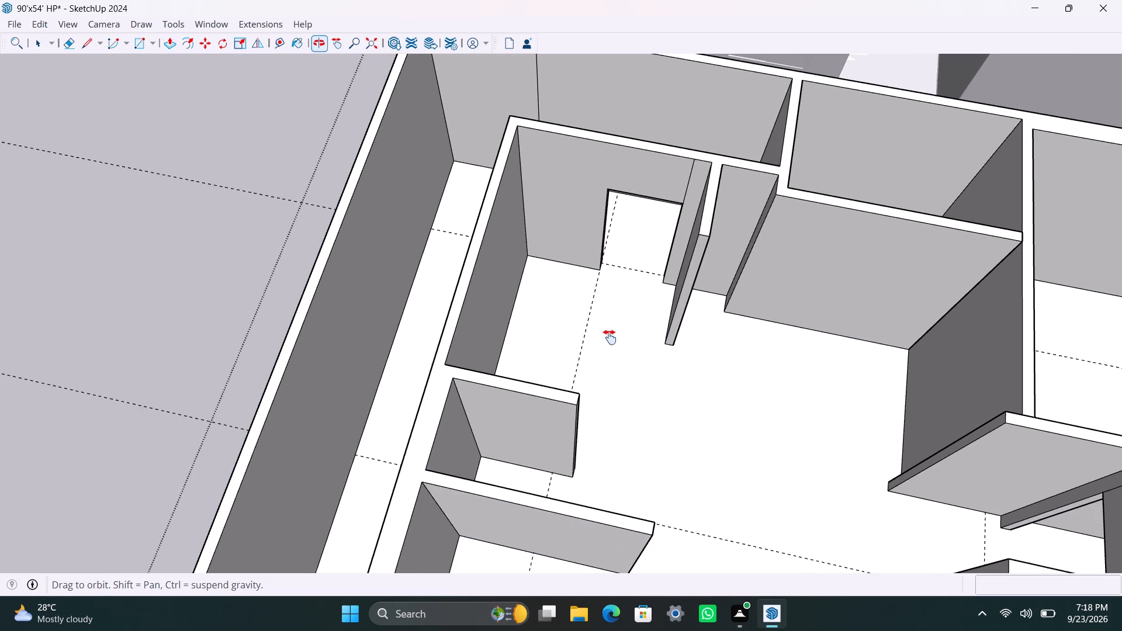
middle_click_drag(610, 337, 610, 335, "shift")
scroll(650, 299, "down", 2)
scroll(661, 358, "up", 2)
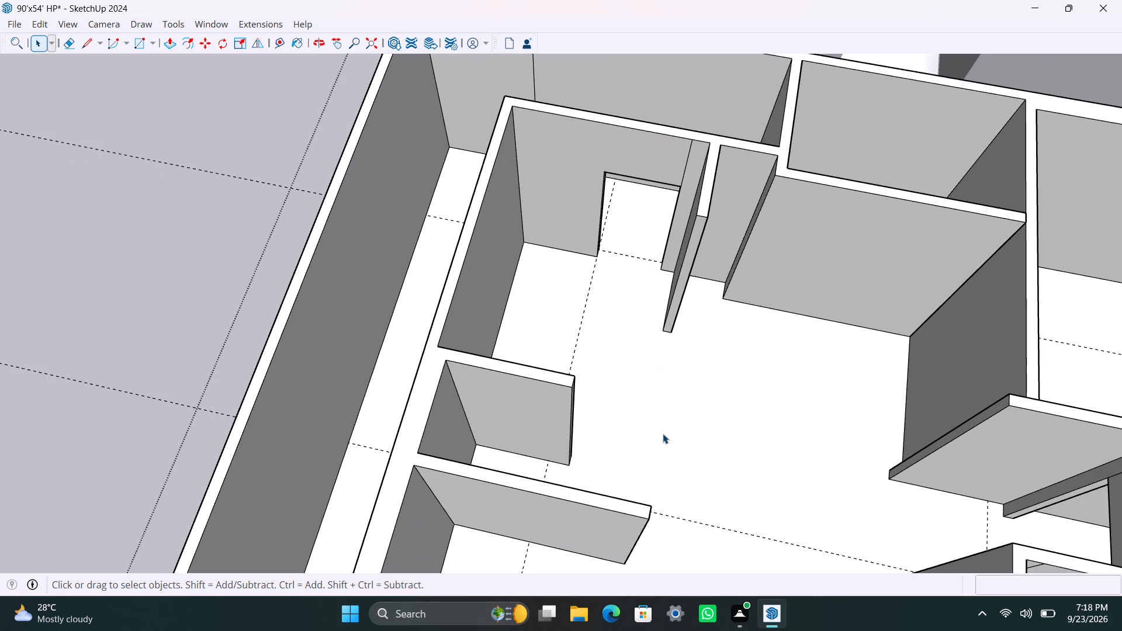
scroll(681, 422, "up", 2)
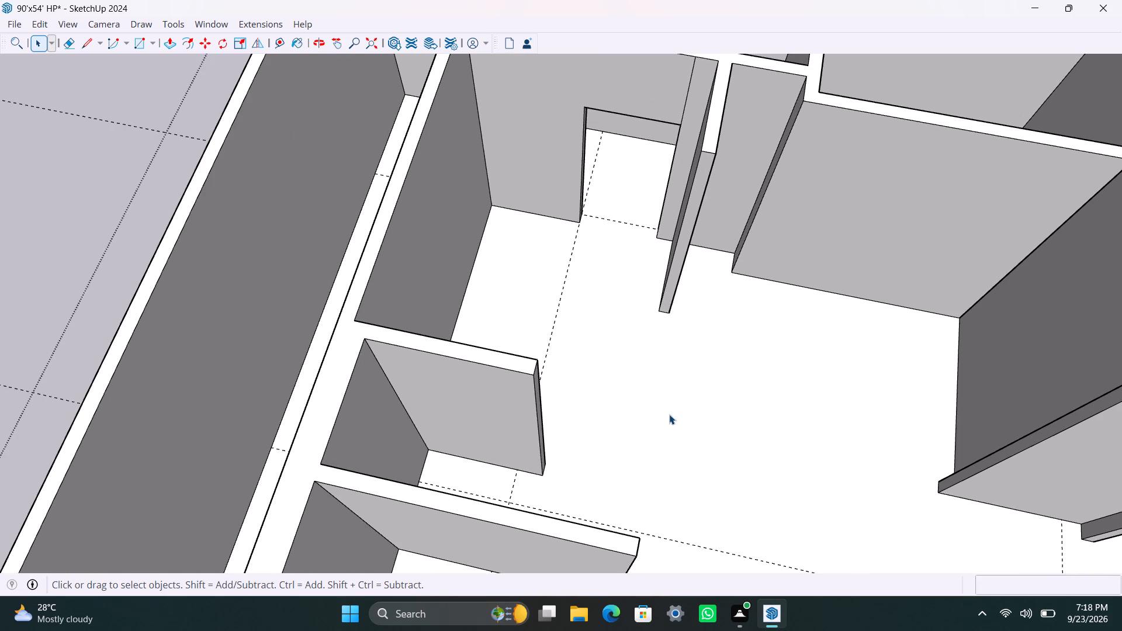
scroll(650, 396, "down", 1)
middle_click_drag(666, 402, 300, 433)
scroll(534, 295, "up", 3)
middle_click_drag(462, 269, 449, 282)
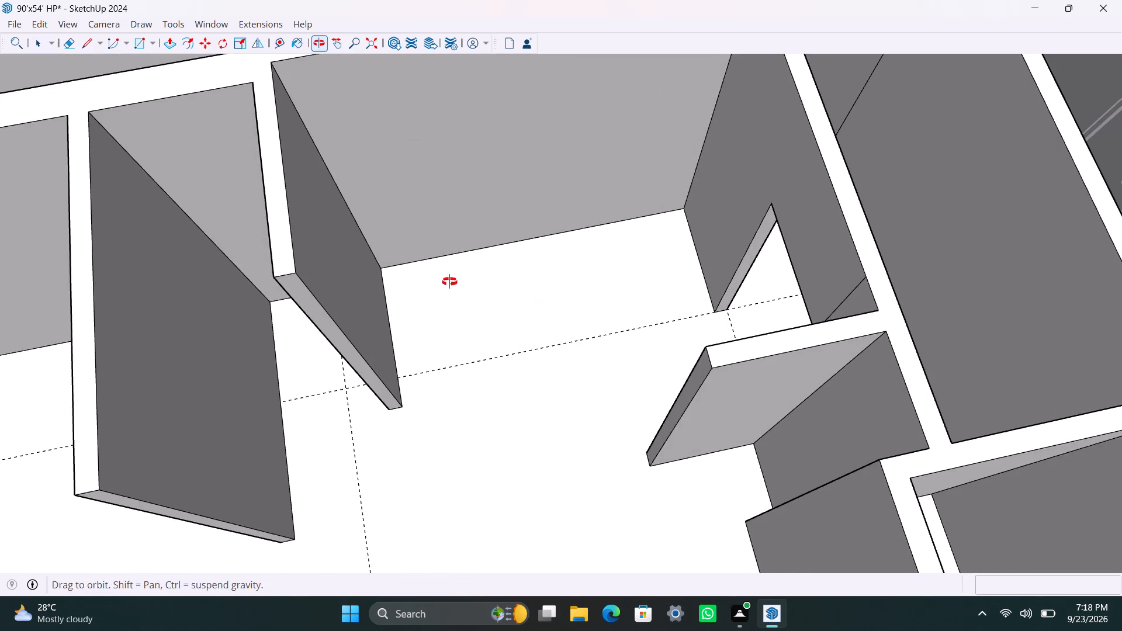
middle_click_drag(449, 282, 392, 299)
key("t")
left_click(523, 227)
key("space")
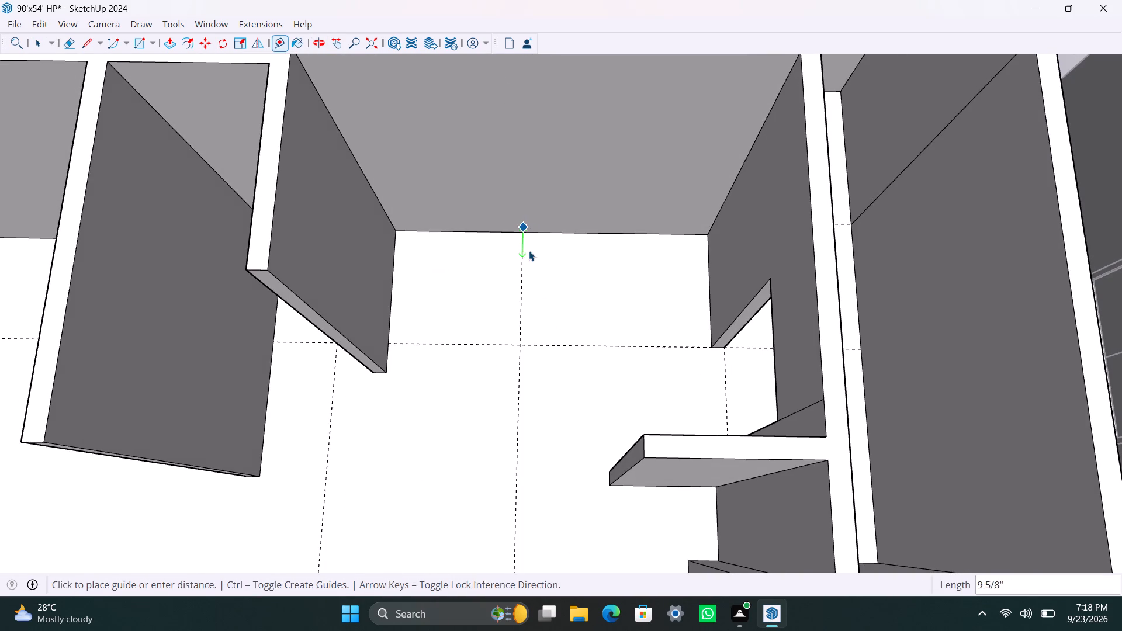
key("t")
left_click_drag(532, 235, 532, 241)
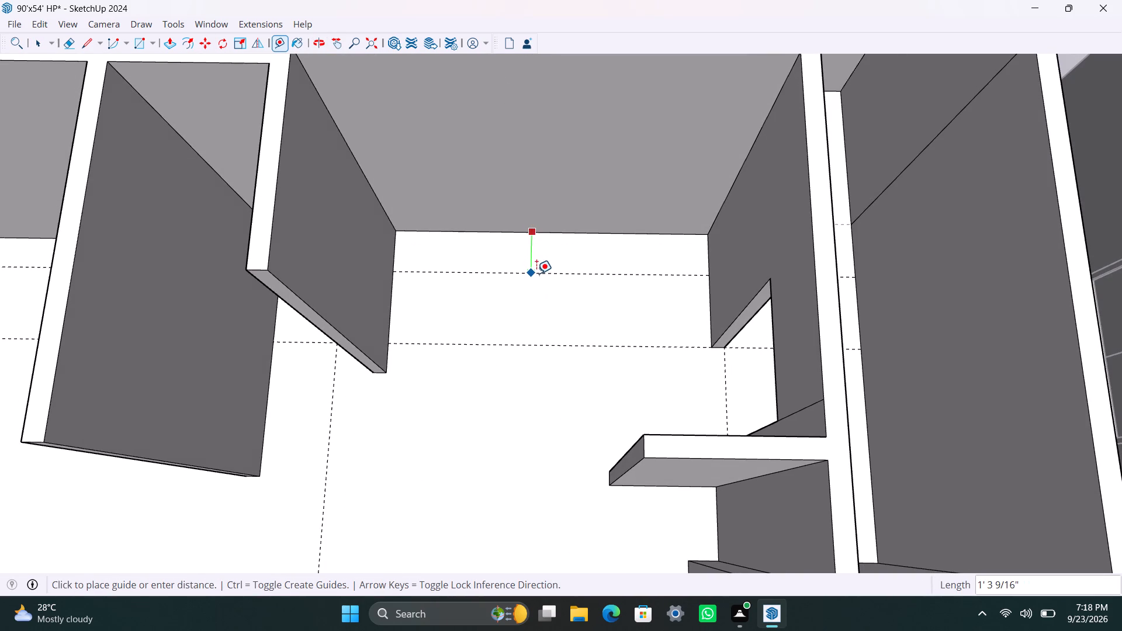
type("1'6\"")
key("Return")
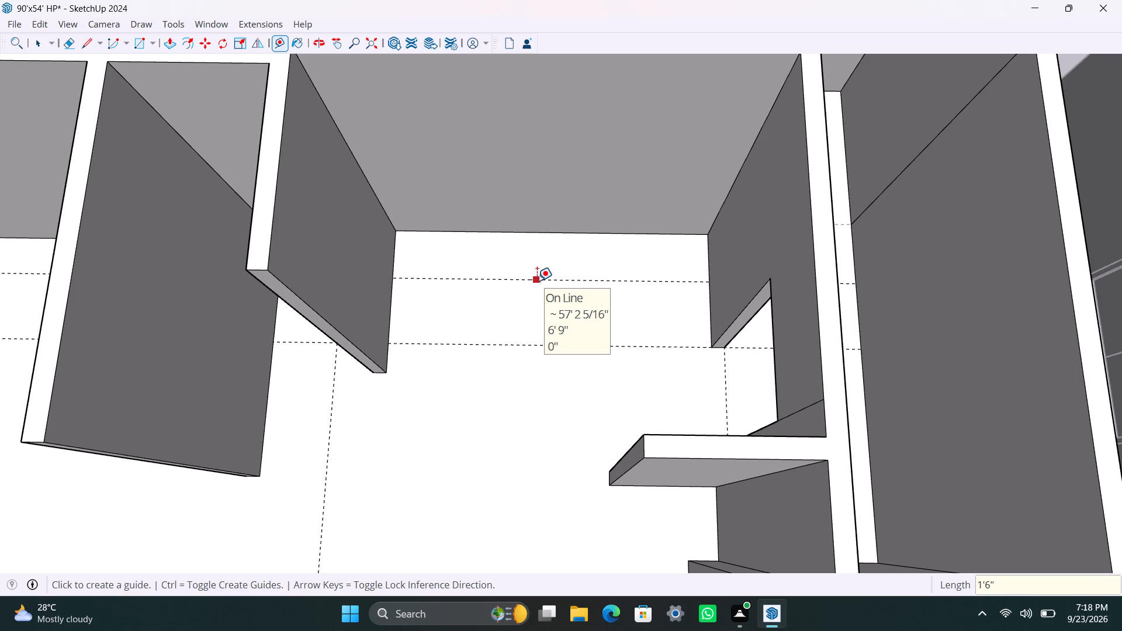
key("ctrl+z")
Place a Tape Measure guide 1'8" from the base of the room's long wall.
left_click_drag(533, 230, 527, 247)
type("1'8\"")
key("Return")
key("space")
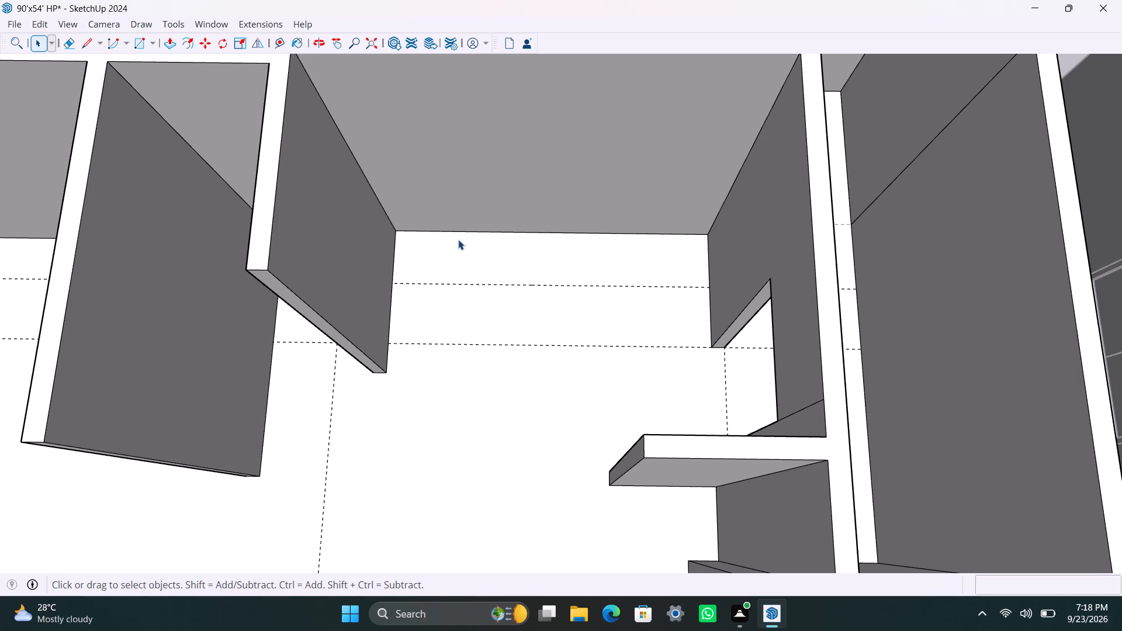
Draw a 1'8" deep floor rectangle along the long wall, from one side wall to the other, up to the guide.
scroll(461, 242, "up", 1)
key("r")
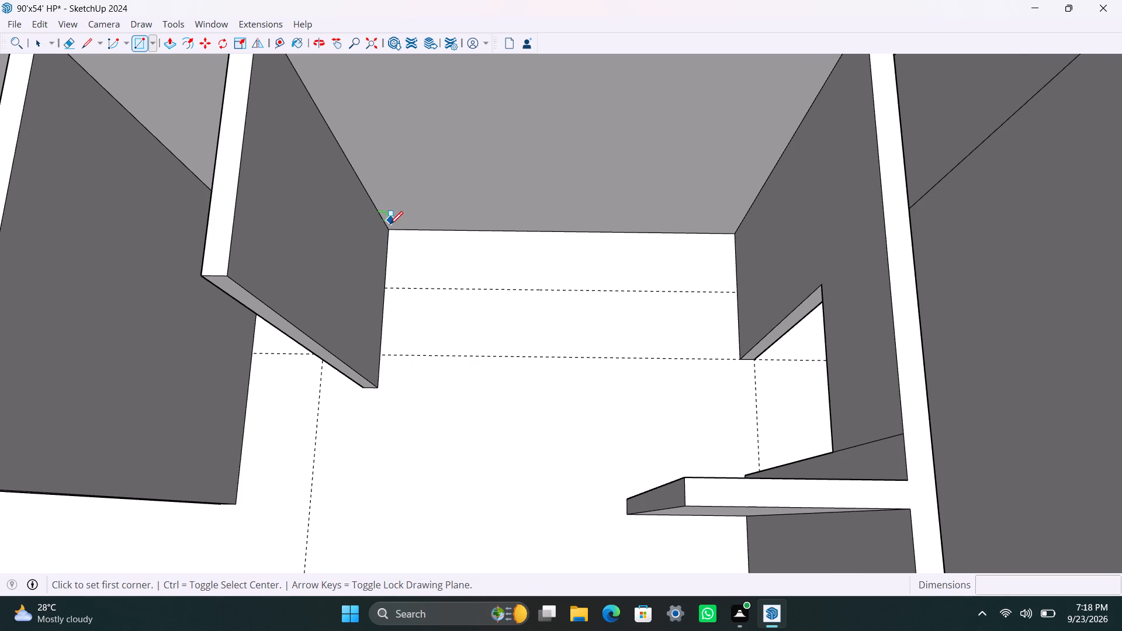
left_click_drag(390, 224, 396, 245)
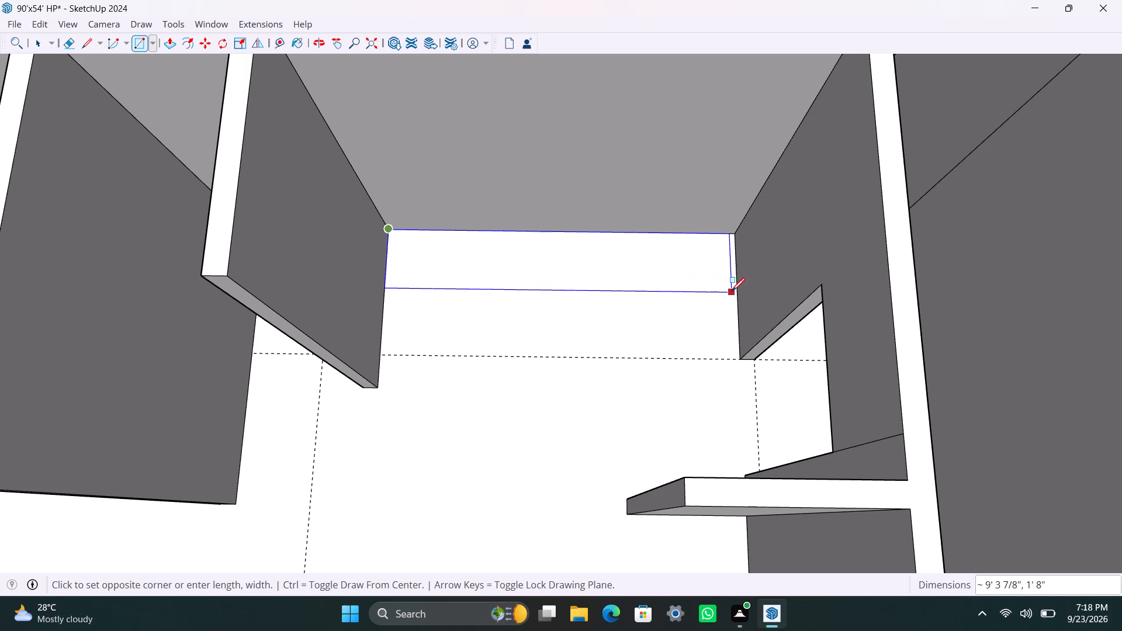
left_click(733, 291)
Make the new floor rectangle and its edges a group.
key("space")
double_click(668, 273)
right_click(666, 273)
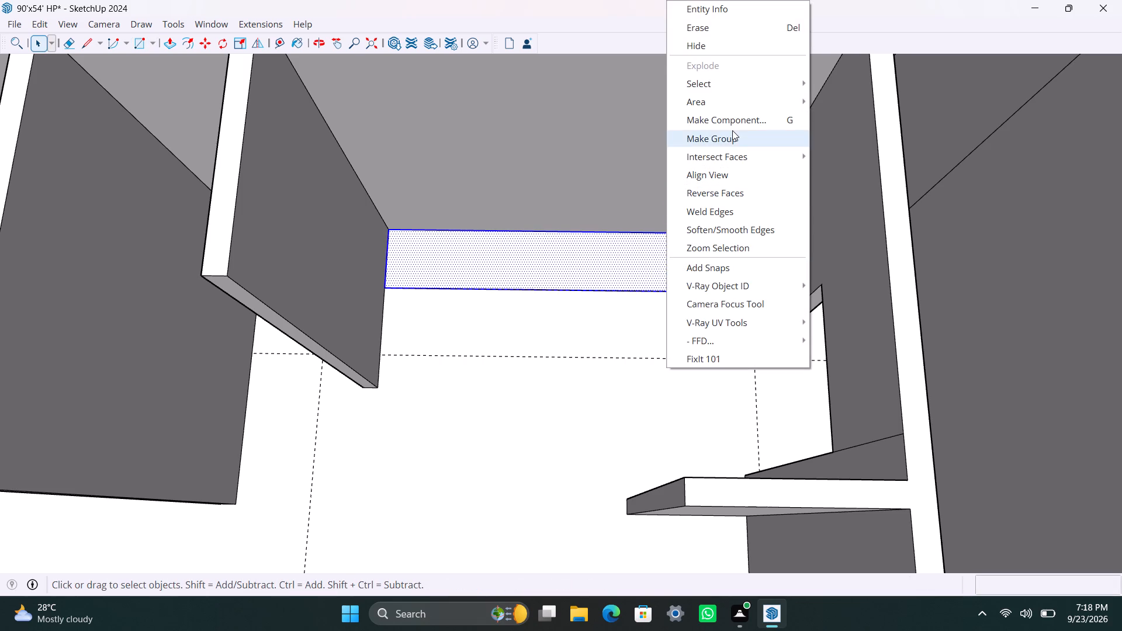
left_click(733, 133)
Open the rectangle's group and Push/Pull its face up 3' to form a counter block.
scroll(662, 251, "up", 2)
triple_click(662, 258)
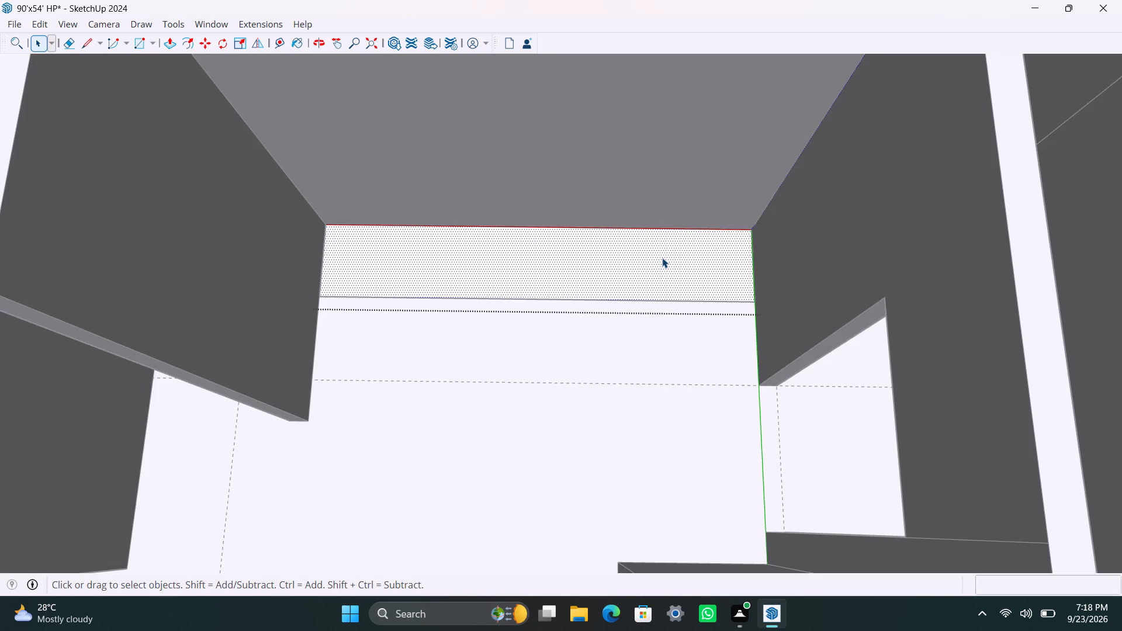
key("p")
left_click_drag(663, 258, 666, 226)
type("3'")
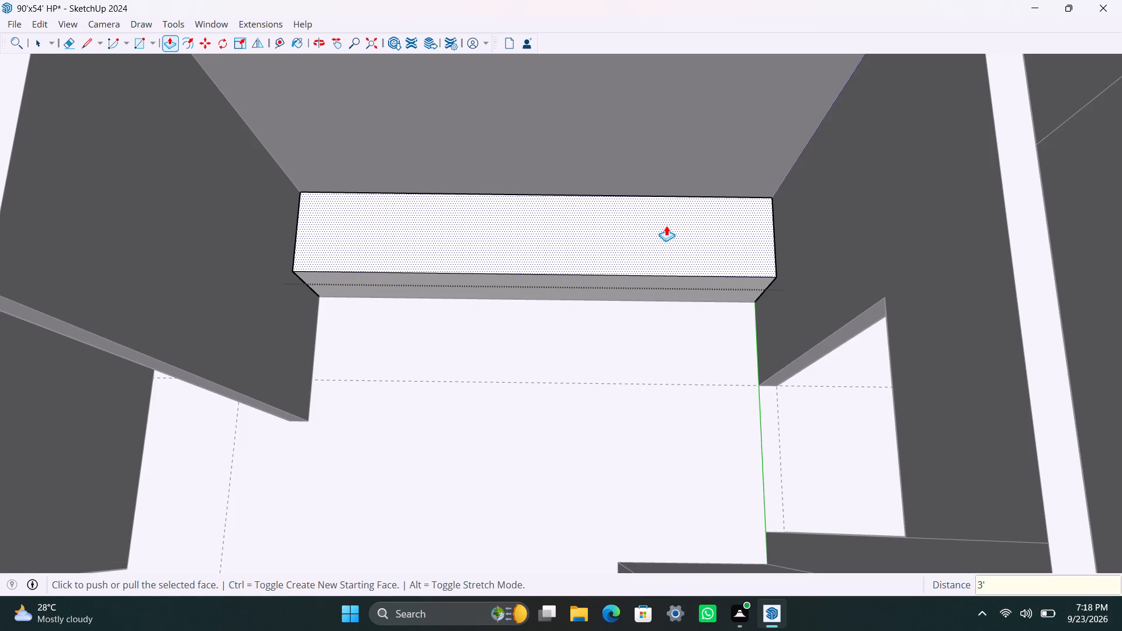
key("Return")
key("space")
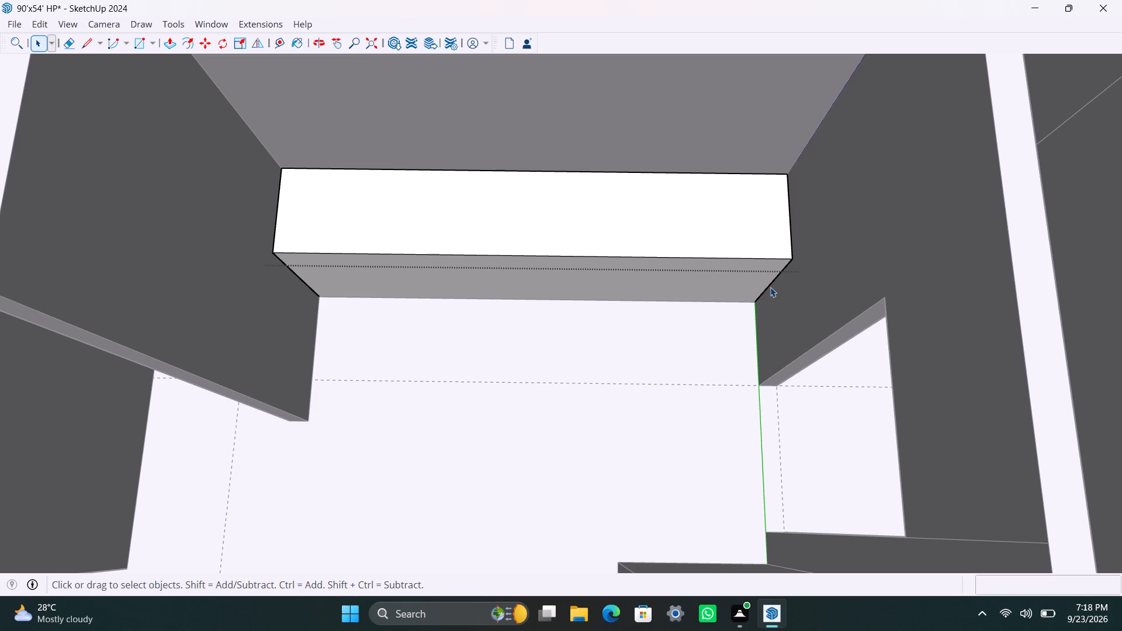
Copy the vertical edge of the block's front face on the doorway side 1'8" inward along that face.
left_click(770, 287)
key("m")
left_click_drag(754, 303, 747, 303)
type("1'8\"")
key("Return")
key("space")
Push/Pull the 1'8" wide end section of the counter's front face forward to the doorway edge, save, and exit the group.
left_click(709, 286)
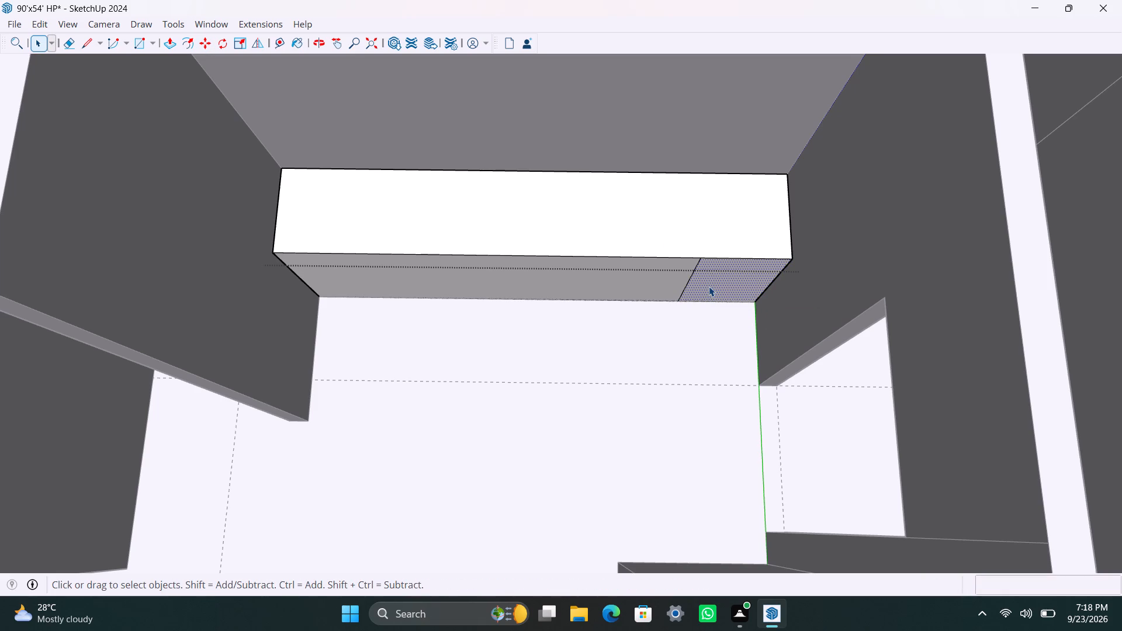
key("p")
left_click_drag(709, 286, 819, 339)
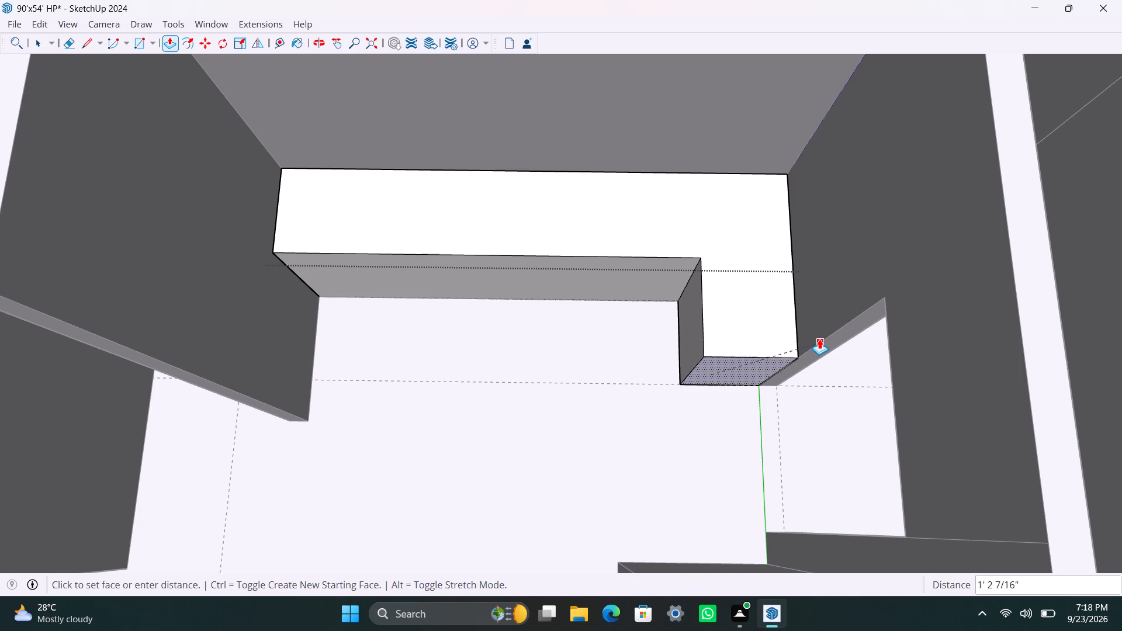
left_click_drag(819, 339, 822, 339)
key("space")
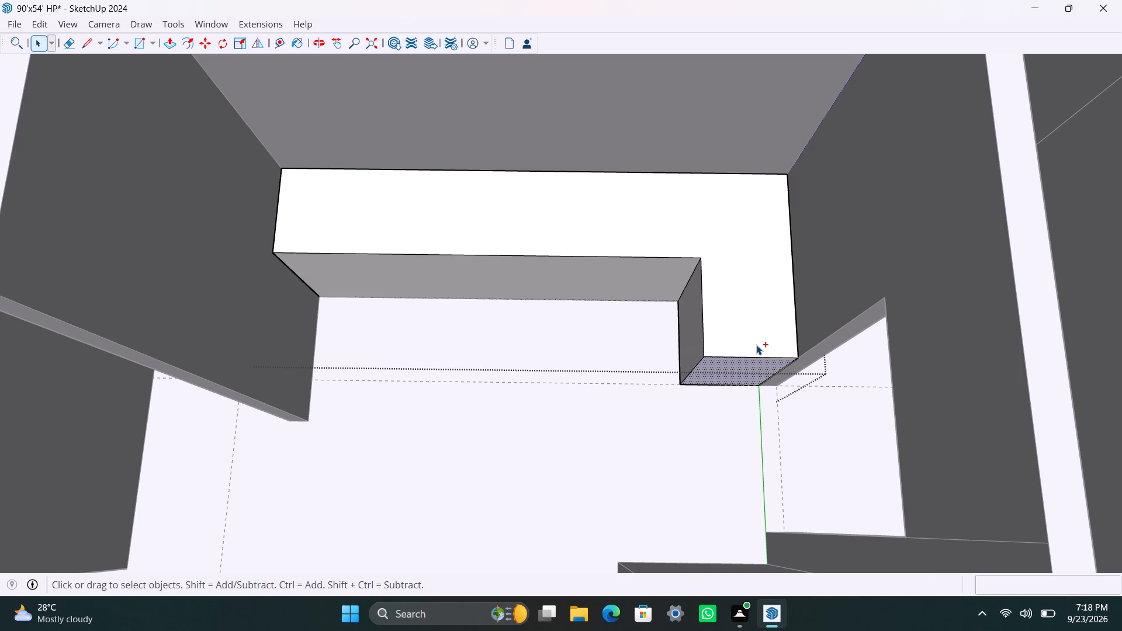
key("ctrl+s")
left_click(749, 346)
key("space")
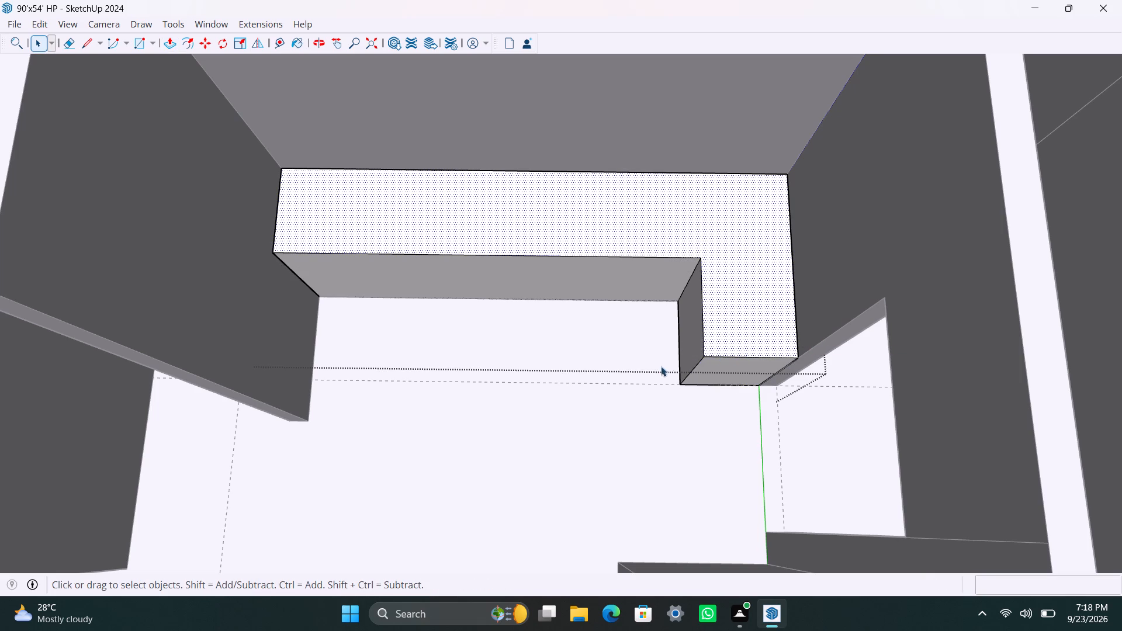
scroll(661, 372, "down", 10)
middle_click_drag(576, 367, 580, 367)
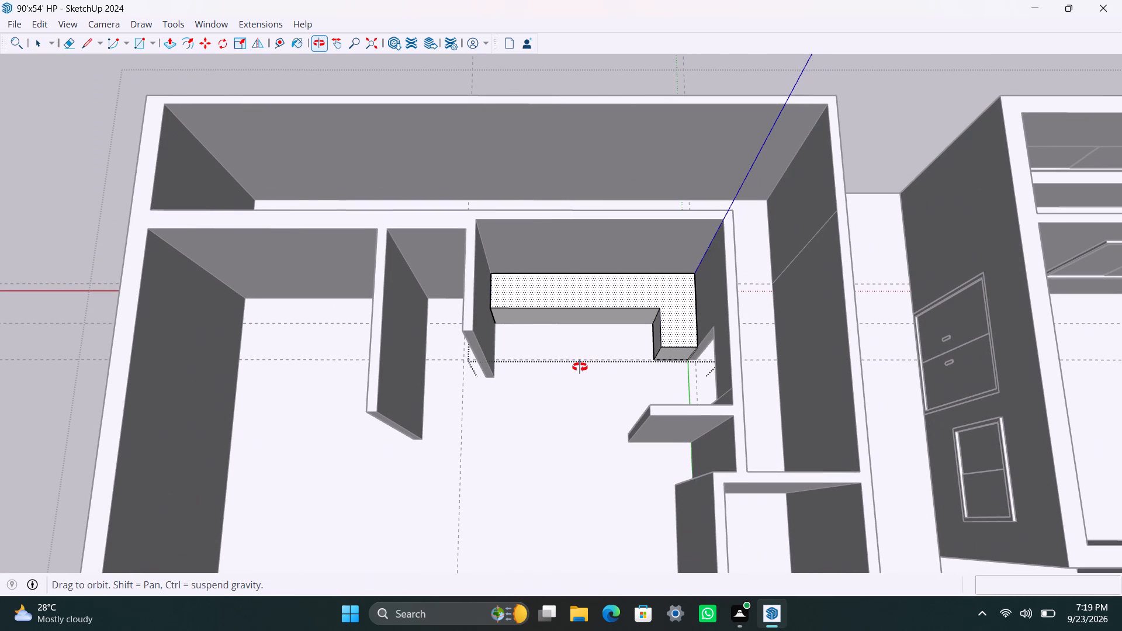
middle_click_drag(580, 367, 528, 379)
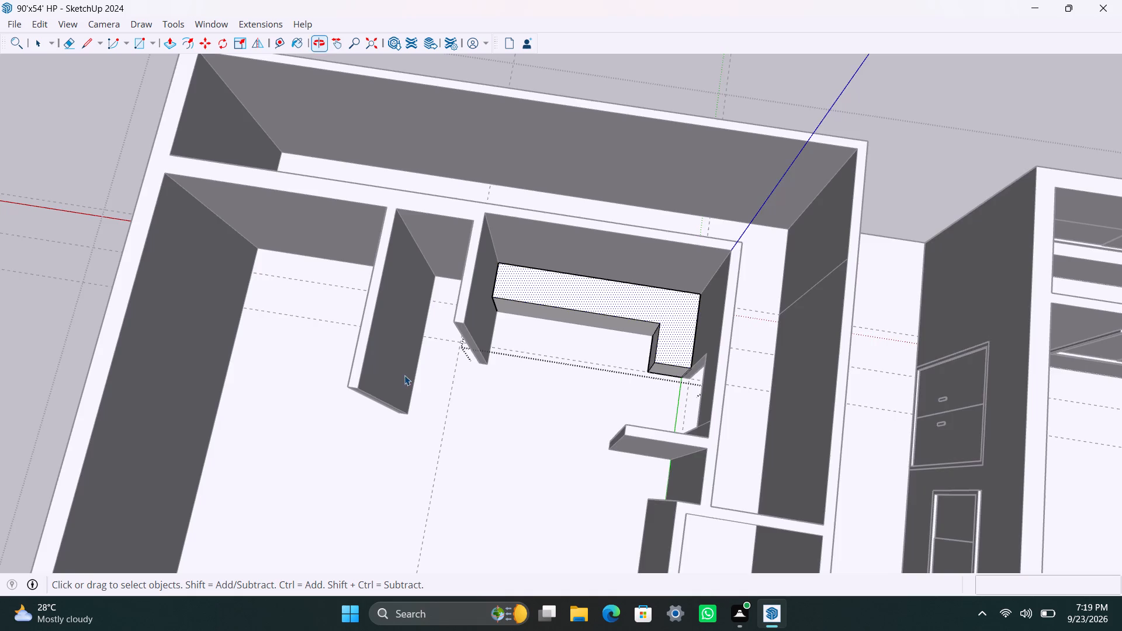
scroll(460, 366, "down", 4)
left_click(108, 238)
Extend the free end of the partition wall facing the central hall by 1'6" with Push/Pull, and save the model.
scroll(461, 409, "down", 3)
middle_click_drag(466, 429, 484, 424)
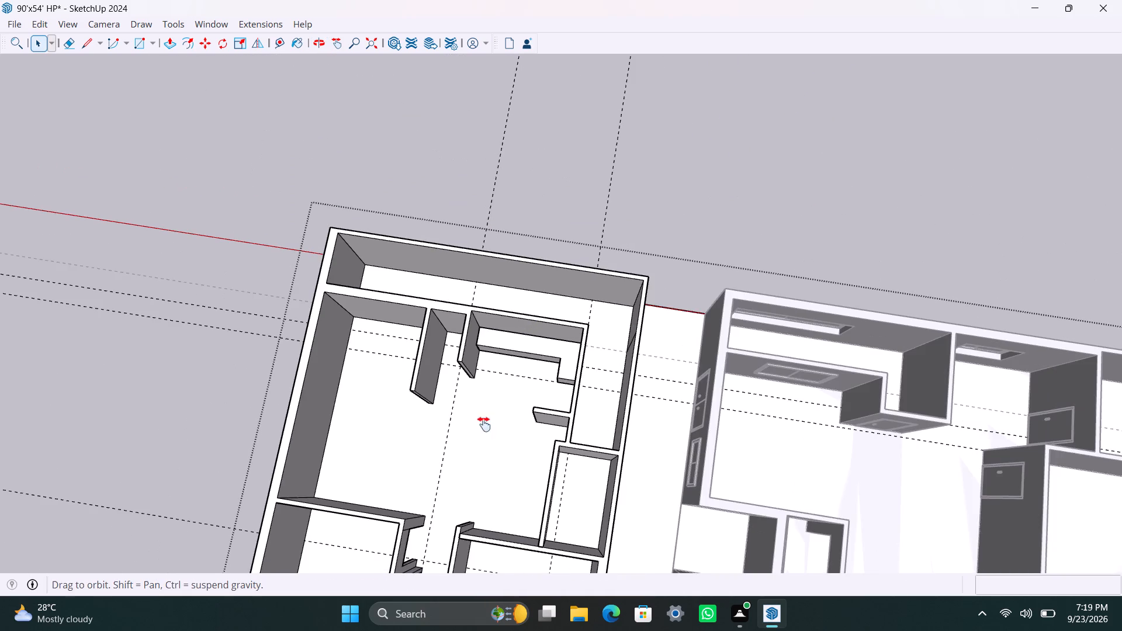
middle_click_drag(484, 424, 510, 372)
scroll(509, 380, "up", 4)
middle_click_drag(527, 403, 840, 429)
scroll(596, 380, "up", 3)
scroll(652, 403, "down", 3)
middle_click_drag(628, 414, 630, 415)
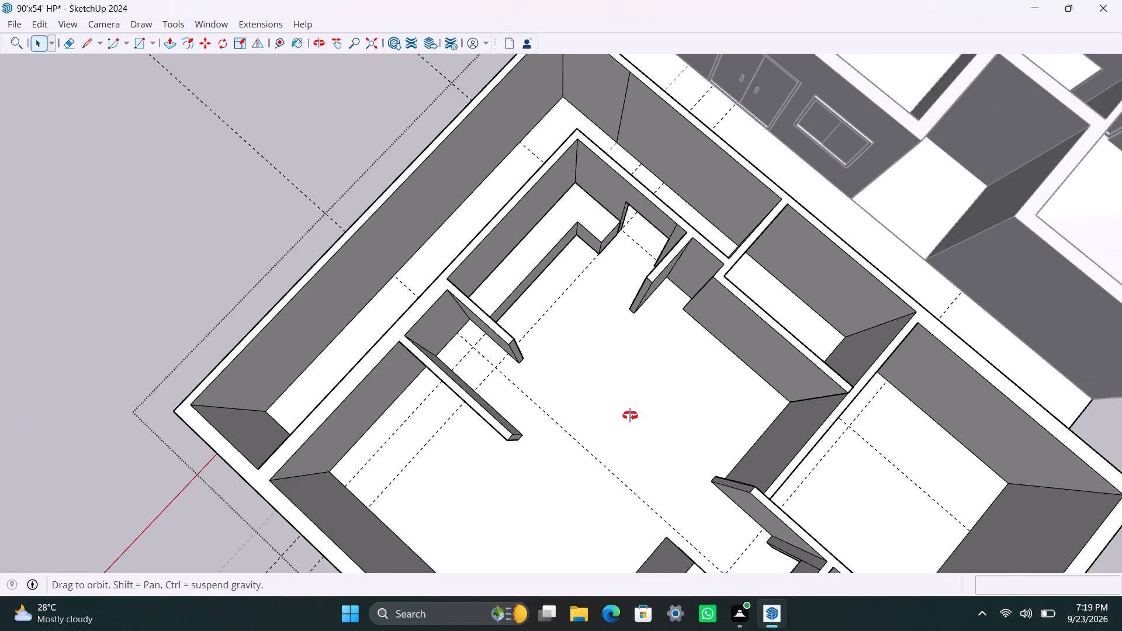
middle_click_drag(630, 415, 1002, 401)
scroll(773, 306, "up", 5)
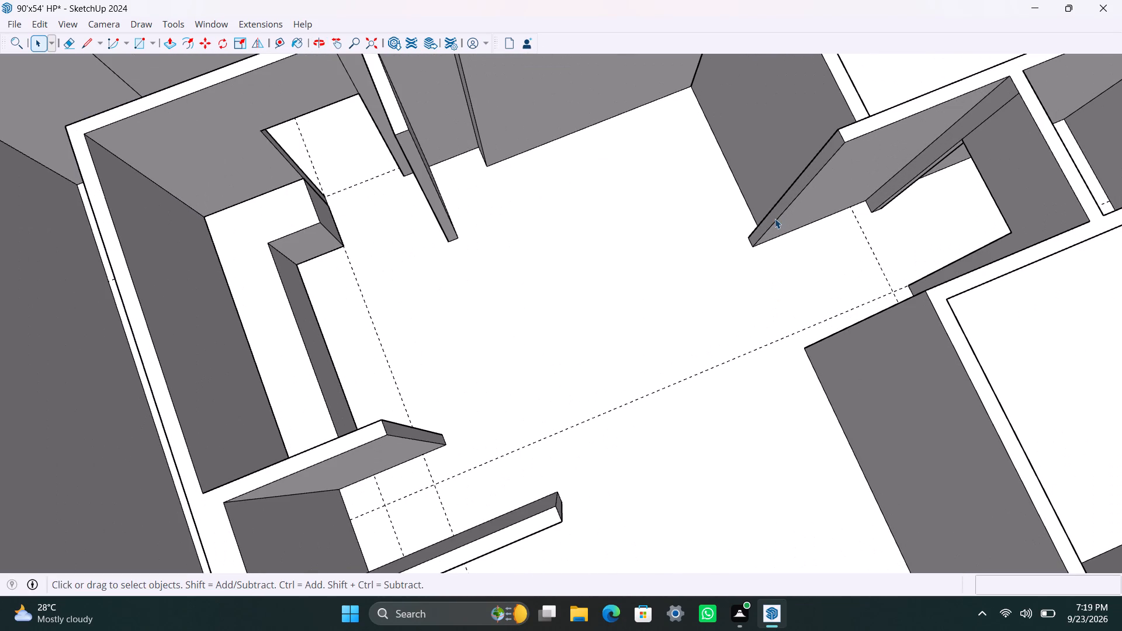
left_click(775, 217)
key("p")
left_click_drag(775, 217, 740, 237)
type("1'6\"")
key("Return")
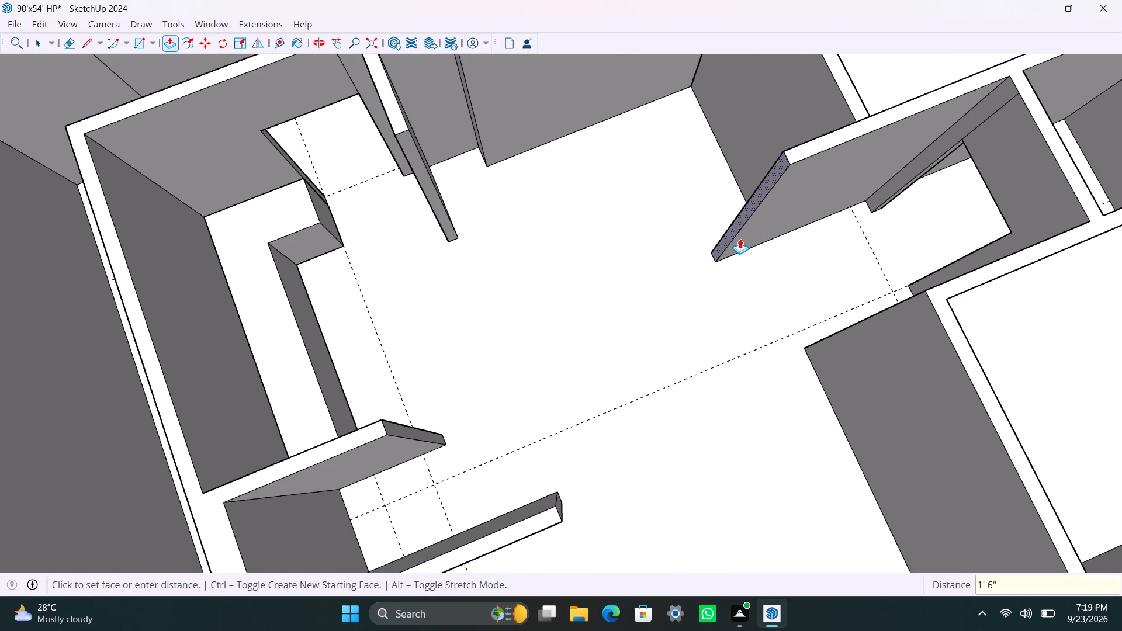
key("space")
key("ctrl+s")
Place guides on the extended partition's face: one about 2'10" from its free end, another 3' further, and one 3' below its top edge.
left_click(740, 238)
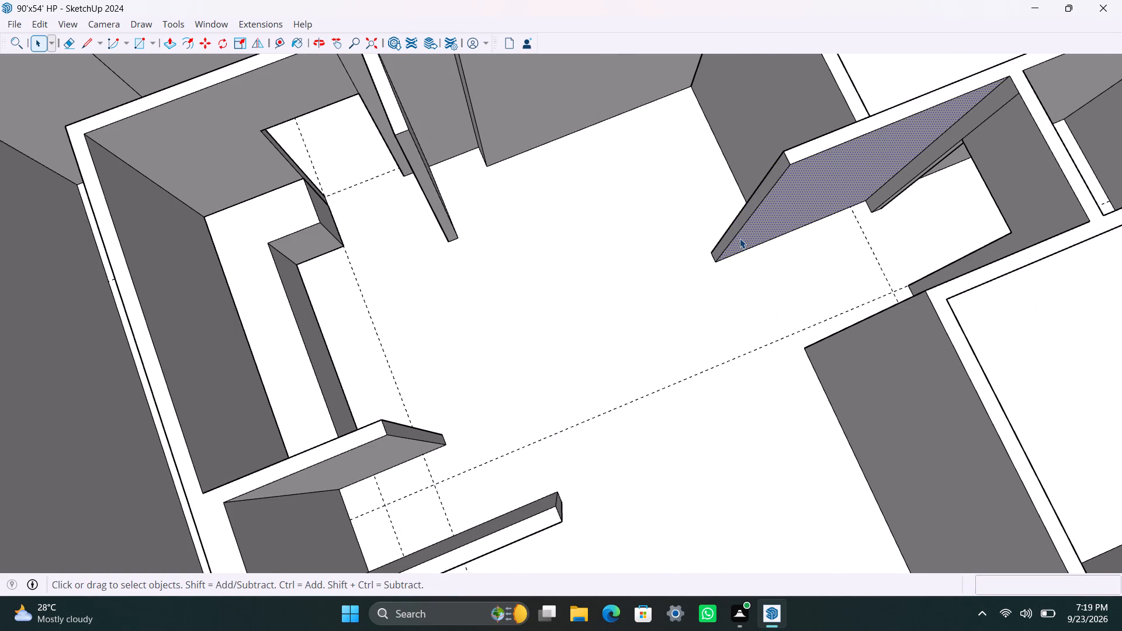
key("space")
scroll(666, 269, "down", 11)
scroll(726, 245, "up", 3)
middle_click_drag(731, 244, 719, 244)
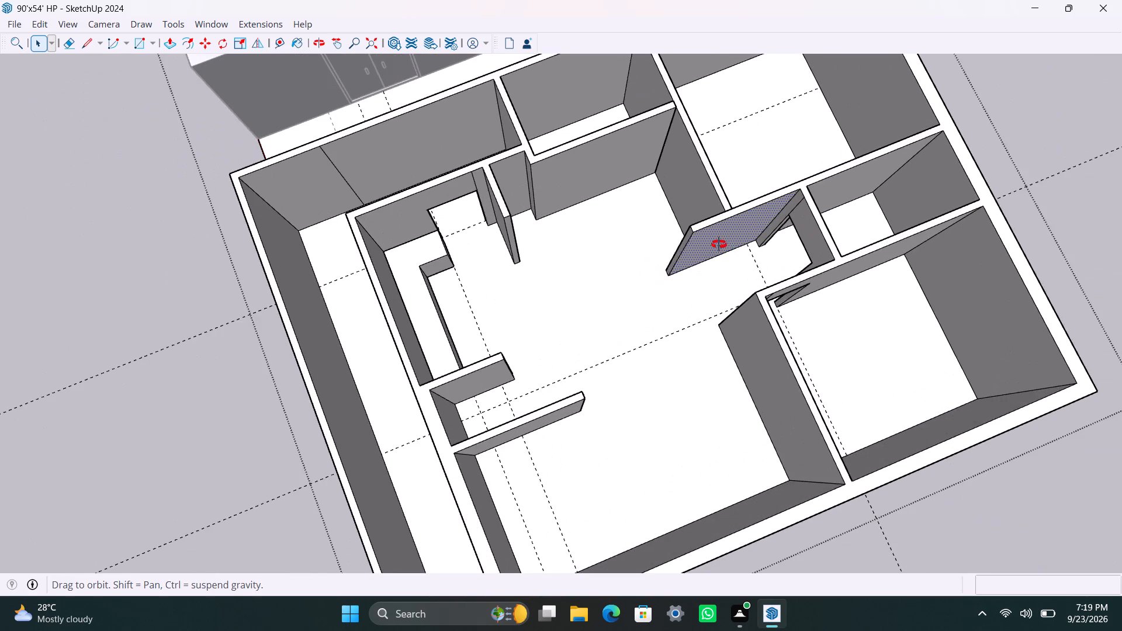
middle_click_drag(719, 244, 487, 143)
scroll(694, 359, "up", 4)
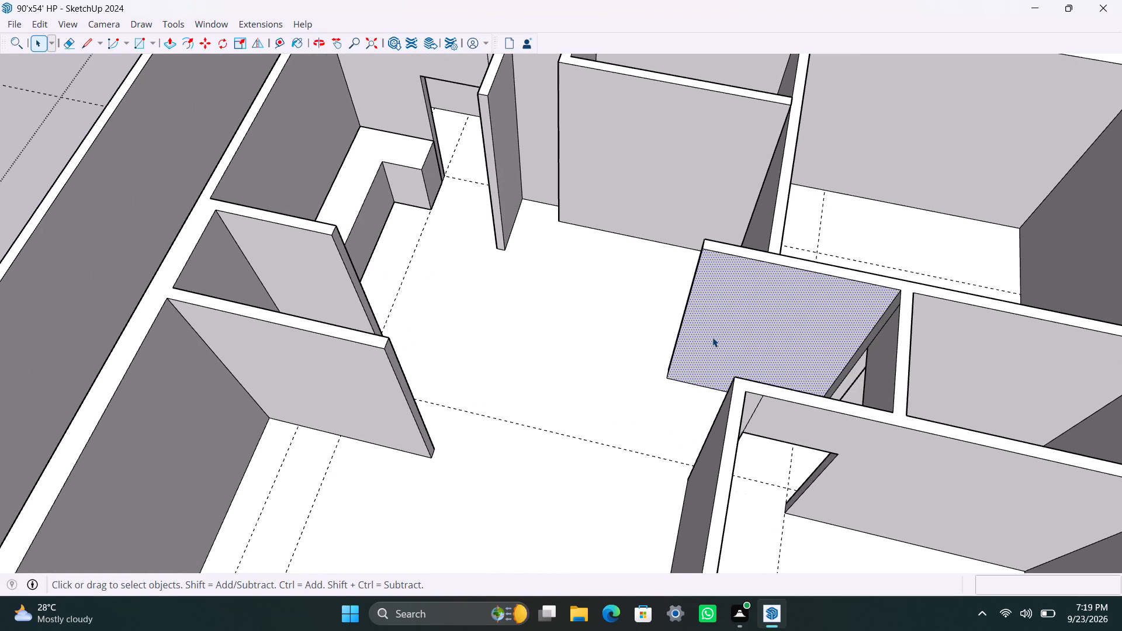
key("t")
left_click(695, 285)
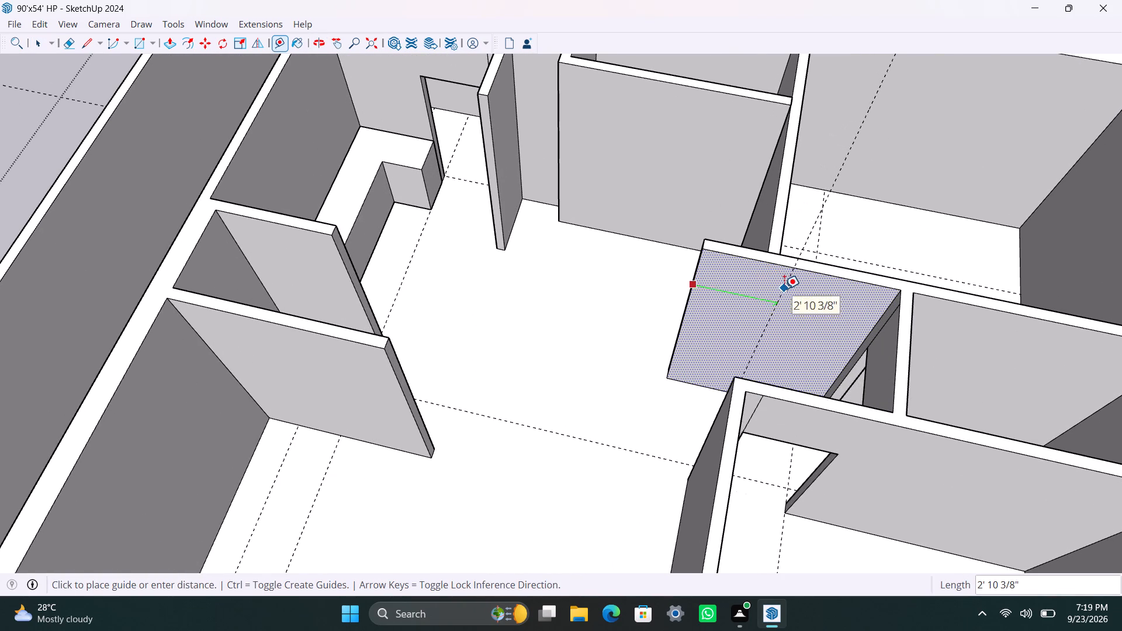
left_click(784, 289)
left_click(787, 285)
type("3'")
key("Return")
left_click_drag(832, 280, 832, 280)
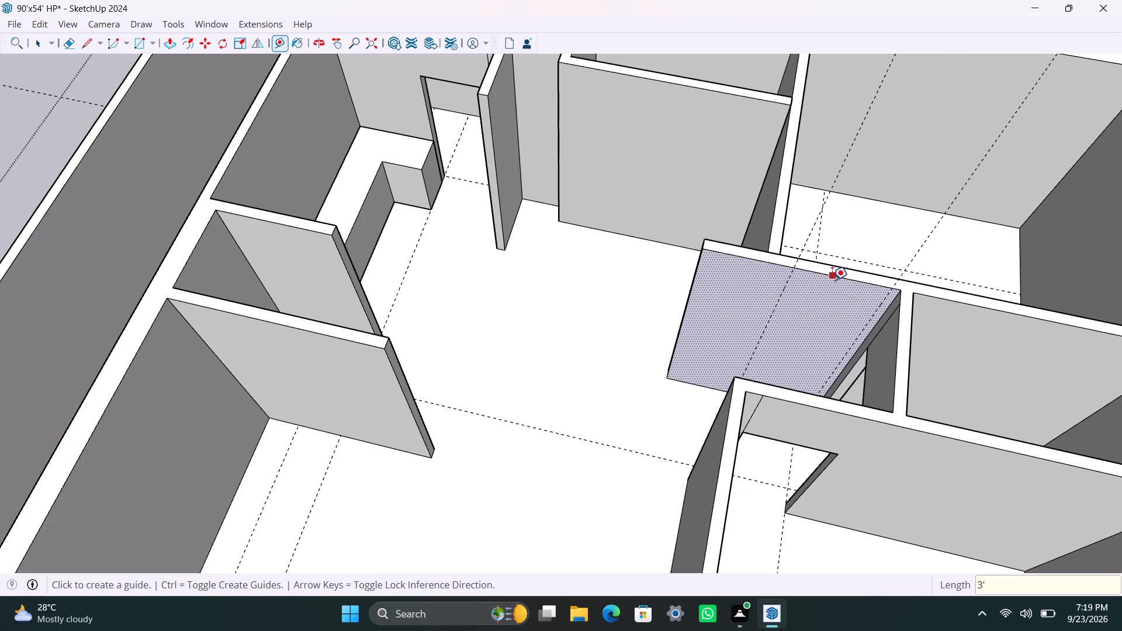
left_click_drag(832, 280, 827, 288)
type("3'")
key("Return")
key("space")
Draw the doorway rectangle on the extended partition's face between the guides, down to the floor.
scroll(812, 311, "up", 7)
scroll(757, 384, "up", 2)
key("r")
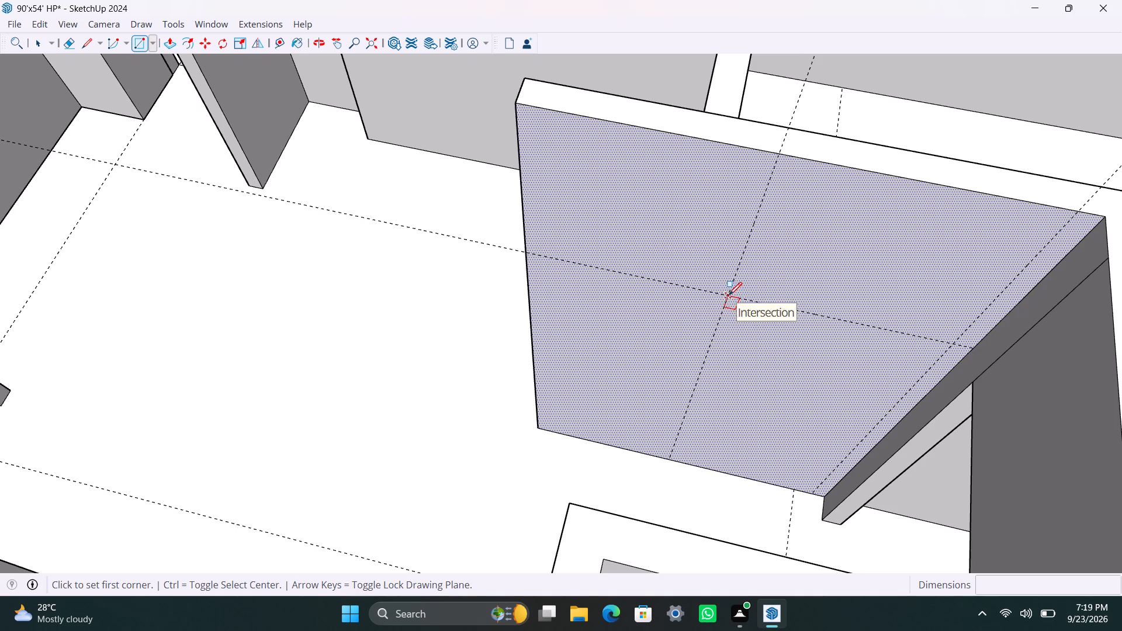
left_click(729, 295)
left_click(815, 490)
key("space")
Push/Pull the doorway rectangle 4 1/2" through the partition to cut the opening, and save the model.
left_click(777, 452)
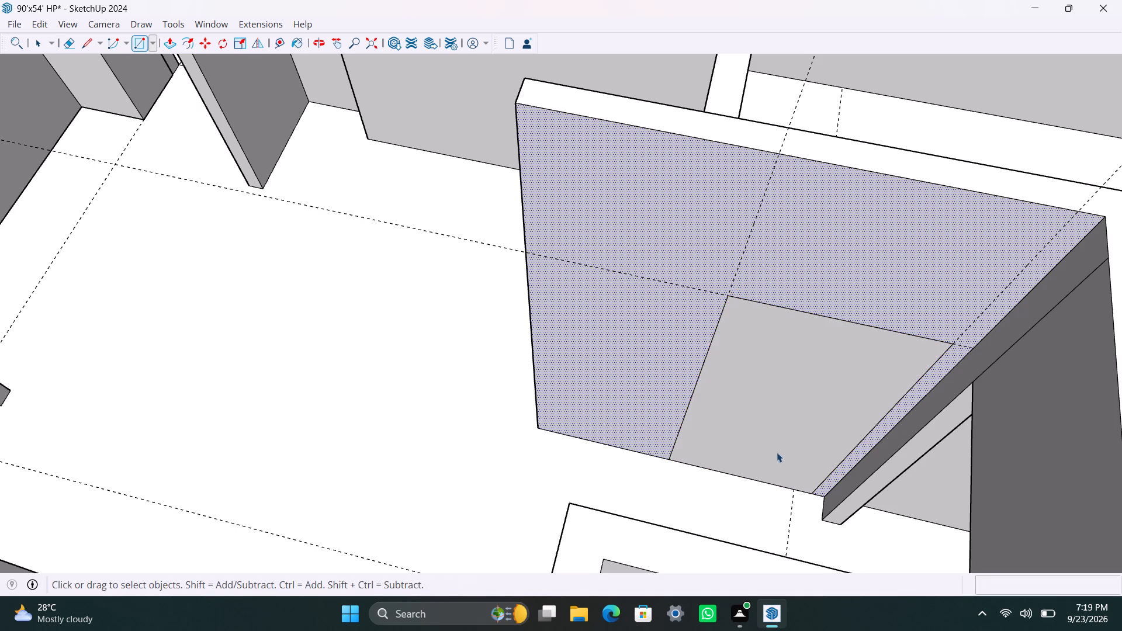
key("p")
left_click_drag(777, 451, 770, 418)
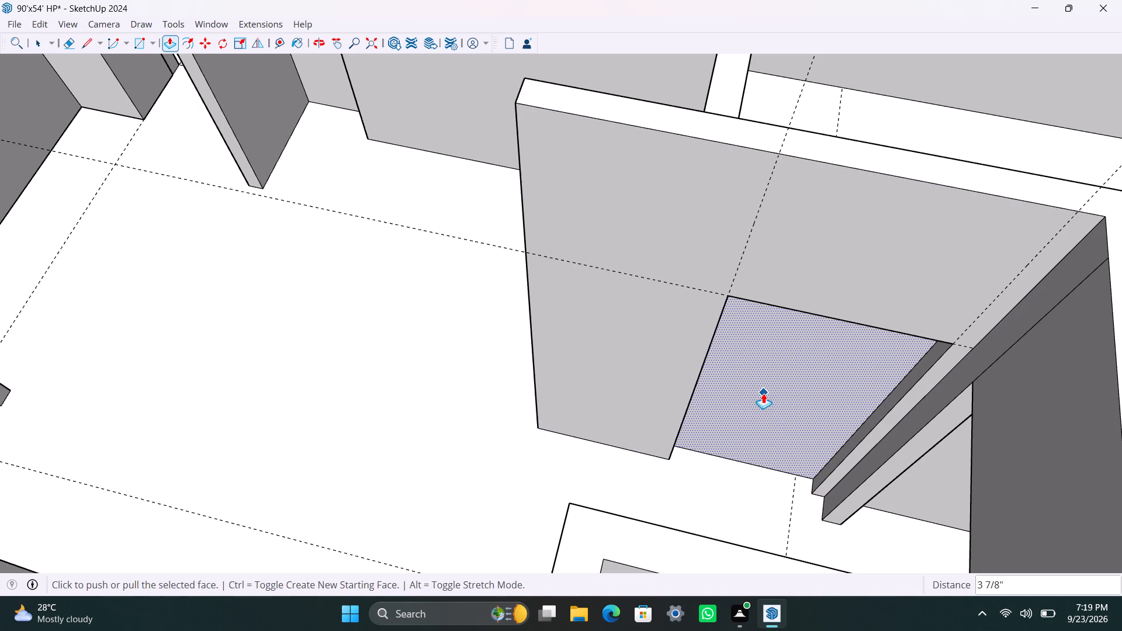
key("ctrl+z")
left_click(764, 415)
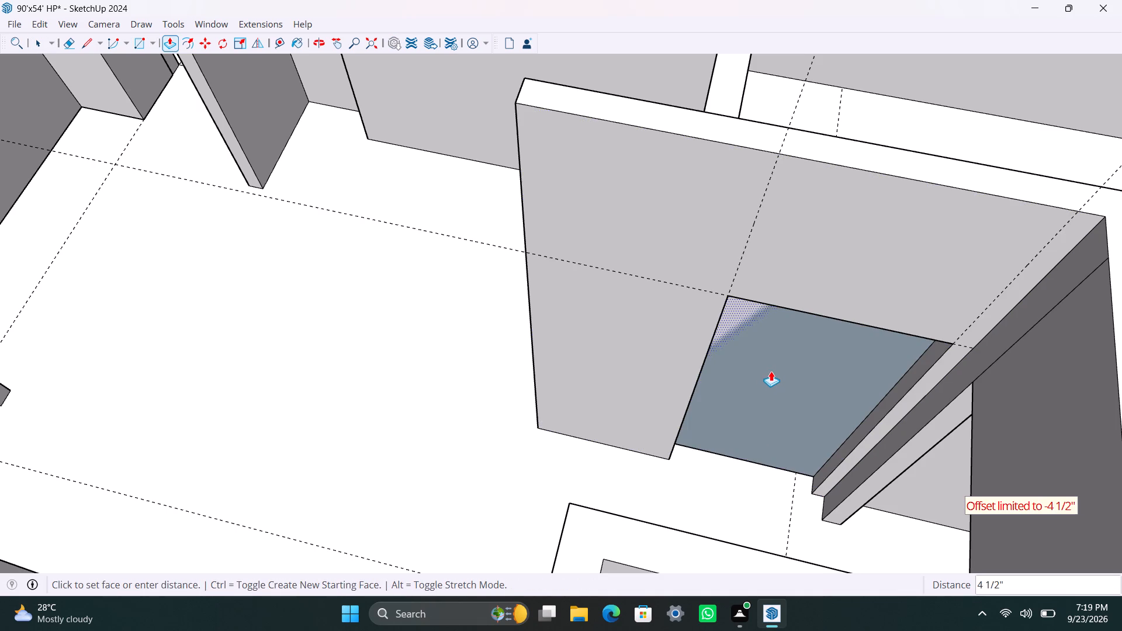
left_click(771, 371)
key("ctrl+s")
key("space")
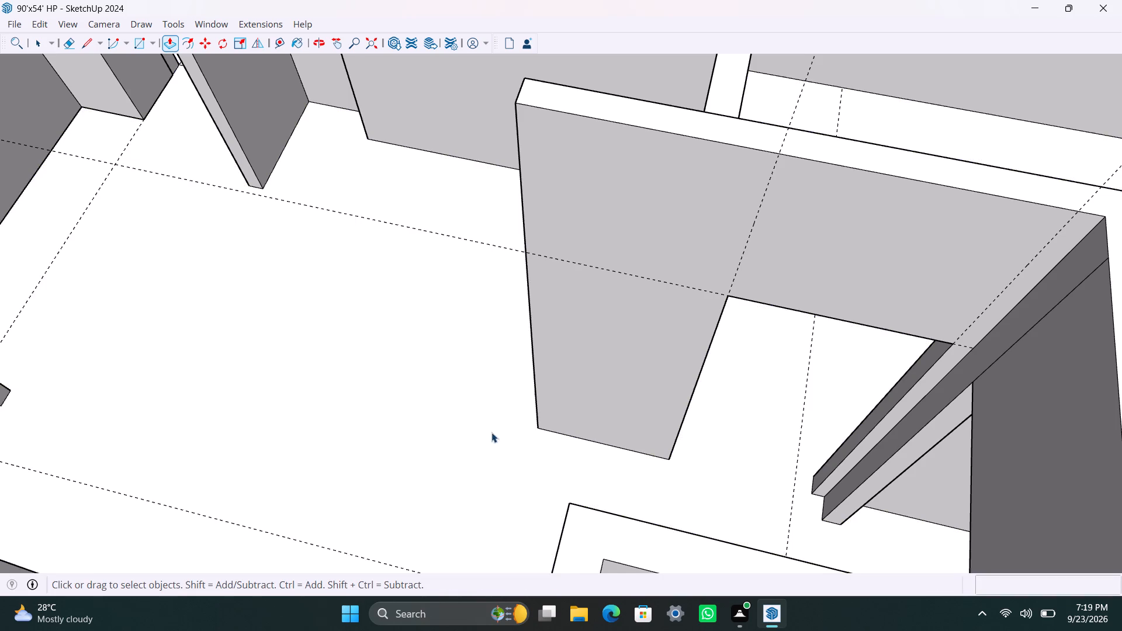
Place guides on the long passage wall: vertical ones 1' from its outer-wall corner and 3' further along, and one 3' below its top edge.
scroll(487, 425, "down", 15)
middle_click_drag(444, 360, 225, 449)
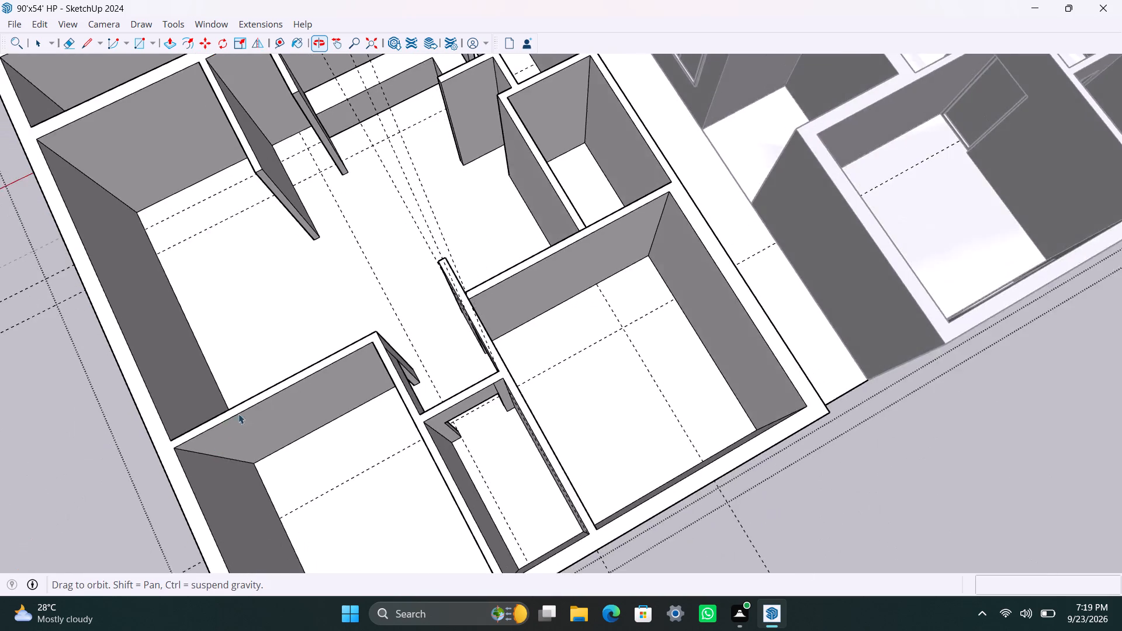
scroll(281, 340, "down", 5)
middle_click_drag(280, 328, 636, 284)
scroll(386, 375, "down", 11)
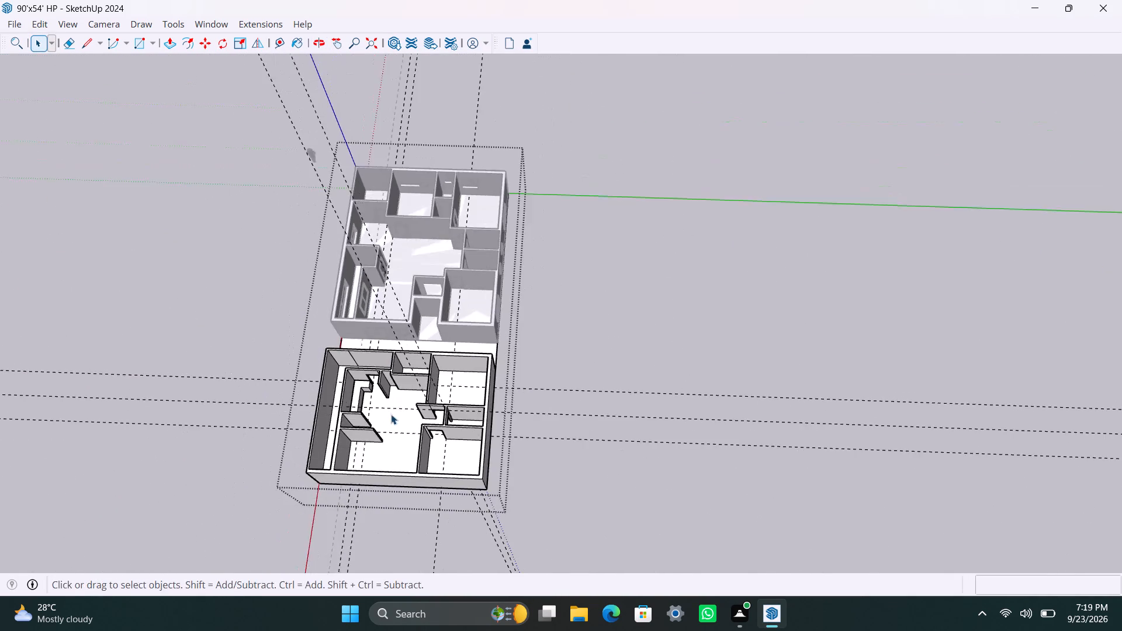
middle_click_drag(397, 414, 671, 339)
scroll(611, 359, "up", 9)
middle_click_drag(603, 384, 847, 436)
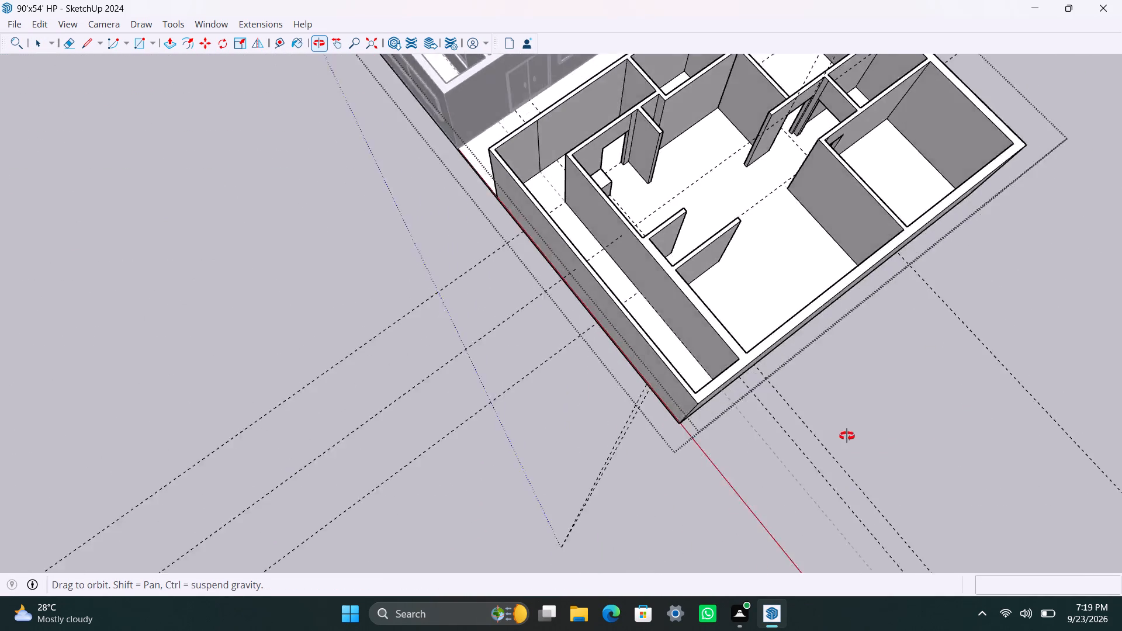
middle_click_drag(847, 436, 1093, 291)
scroll(708, 277, "up", 3)
middle_click_drag(563, 249, 635, 412, "shift")
scroll(642, 379, "up", 1)
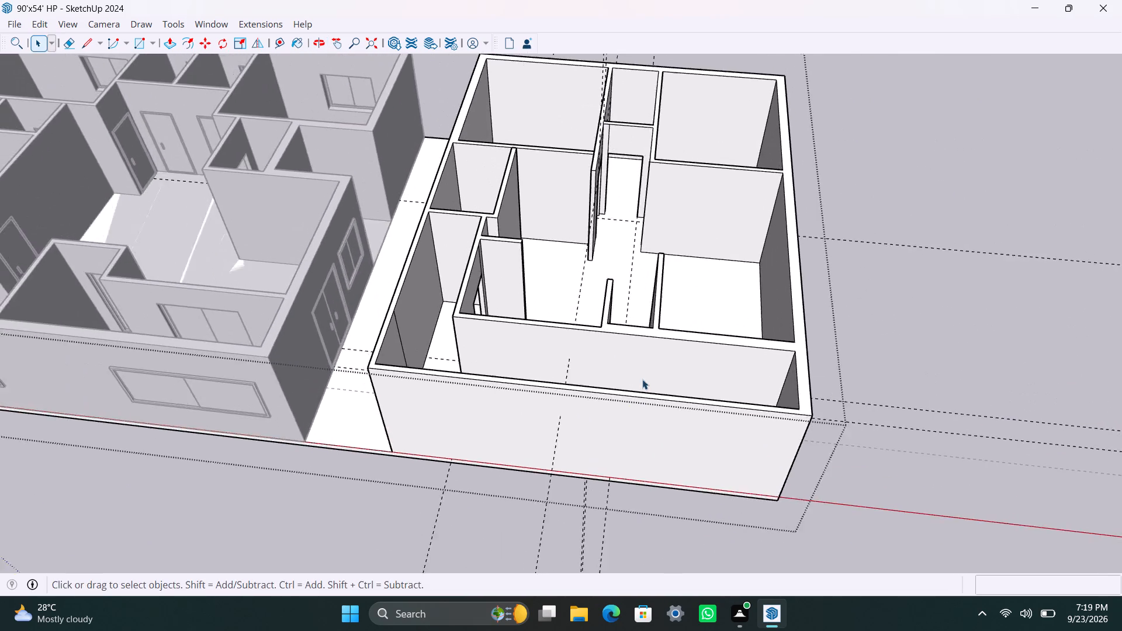
scroll(642, 379, "up", 2)
middle_click_drag(639, 389, 712, 465)
scroll(770, 387, "up", 3)
middle_click_drag(729, 364, 677, 369, "shift")
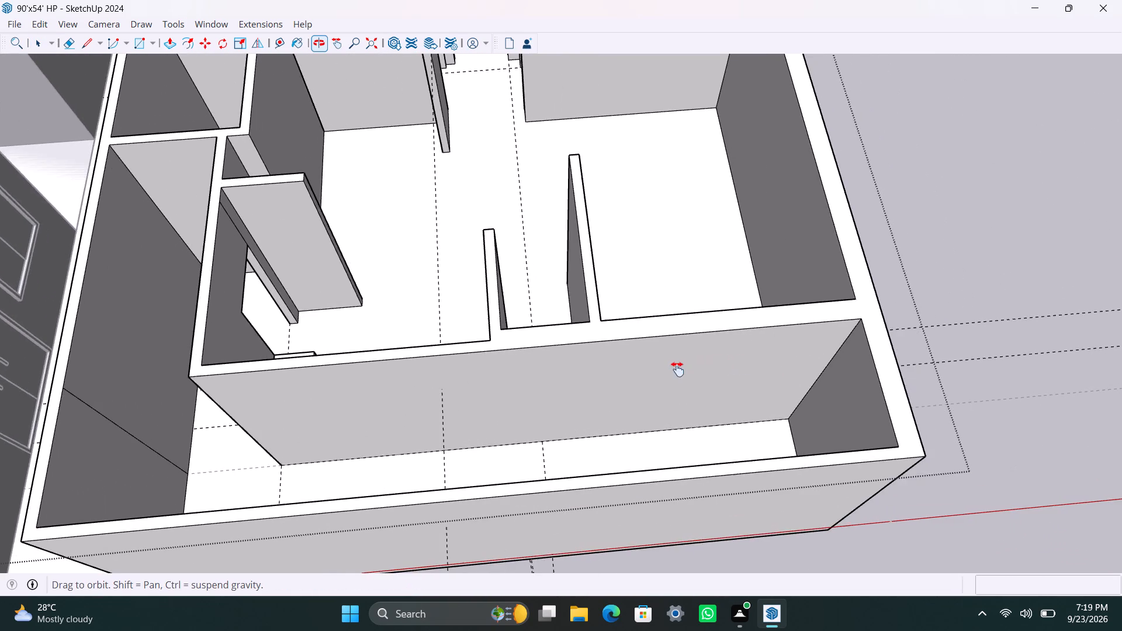
middle_click_drag(677, 369, 556, 349, "shift")
scroll(559, 341, "up", 3)
scroll(770, 310, "up", 3)
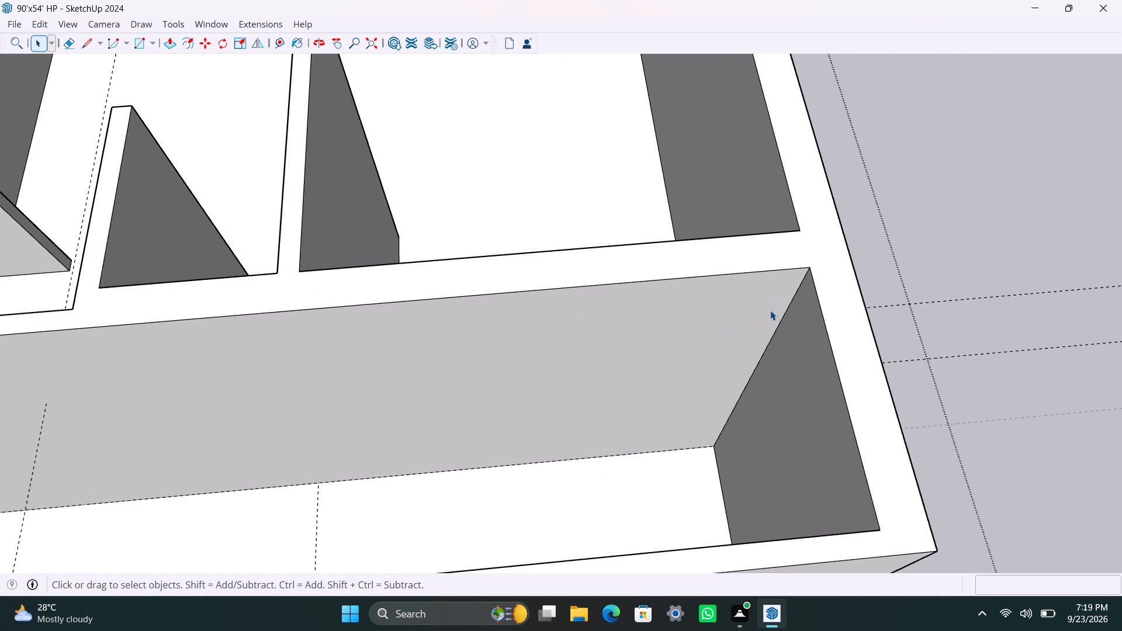
key("t")
left_click_drag(778, 332, 756, 332)
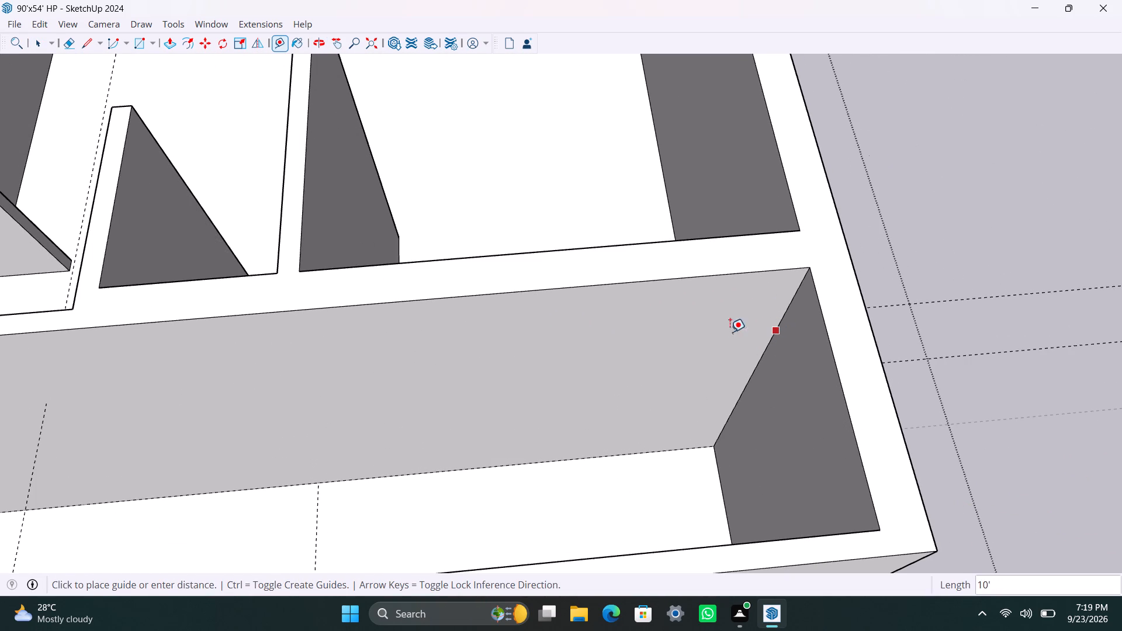
type("1'")
key("Return")
key("space")
key("t")
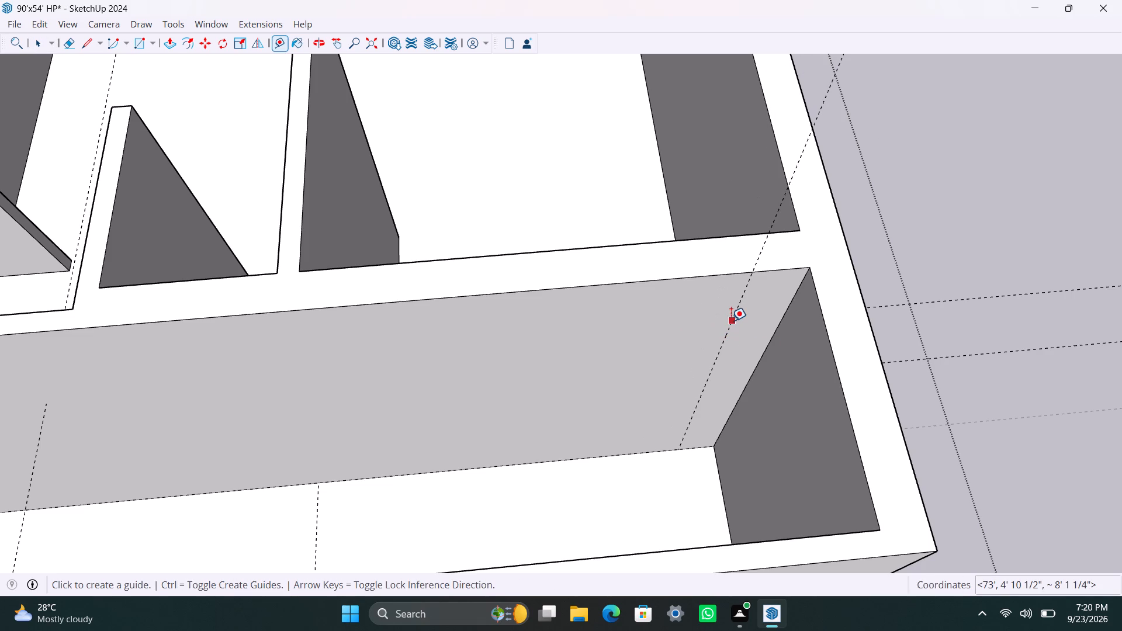
left_click_drag(731, 321, 721, 321)
type("3'")
key("Return")
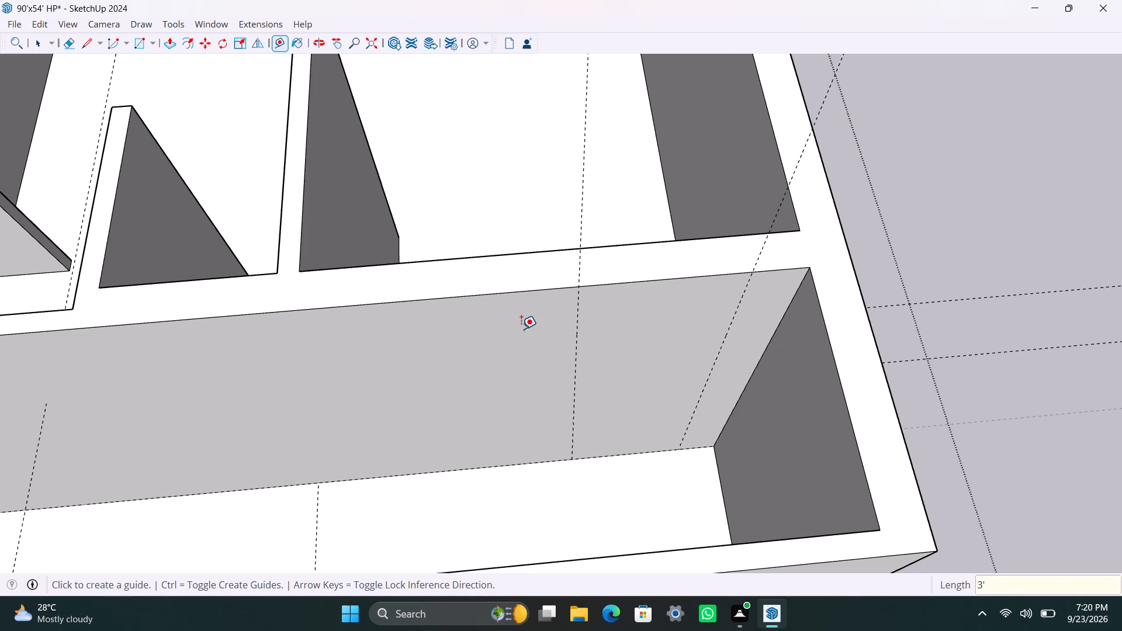
left_click_drag(660, 278, 660, 295)
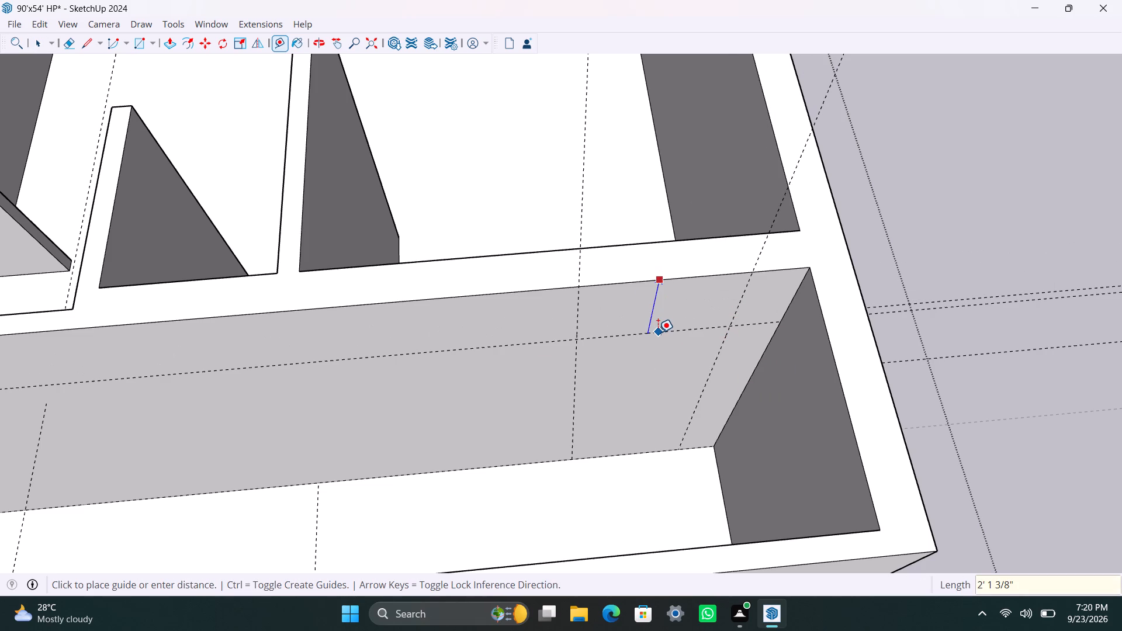
type("3'")
key("Return")
key("space")
Draw a 3' wide doorway rectangle on the long passage wall between the guides, down to the floor.
scroll(549, 385, "up", 4)
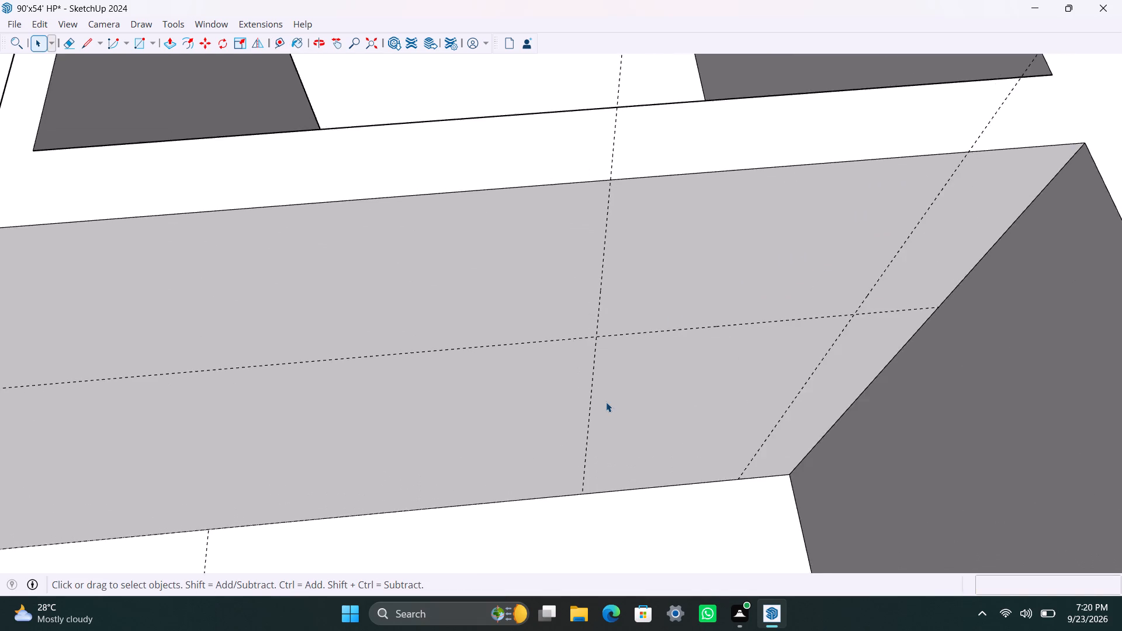
scroll(606, 402, "up", 2)
scroll(606, 412, "down", 3)
middle_click_drag(607, 411, 466, 354, "shift")
scroll(483, 356, "up", 4)
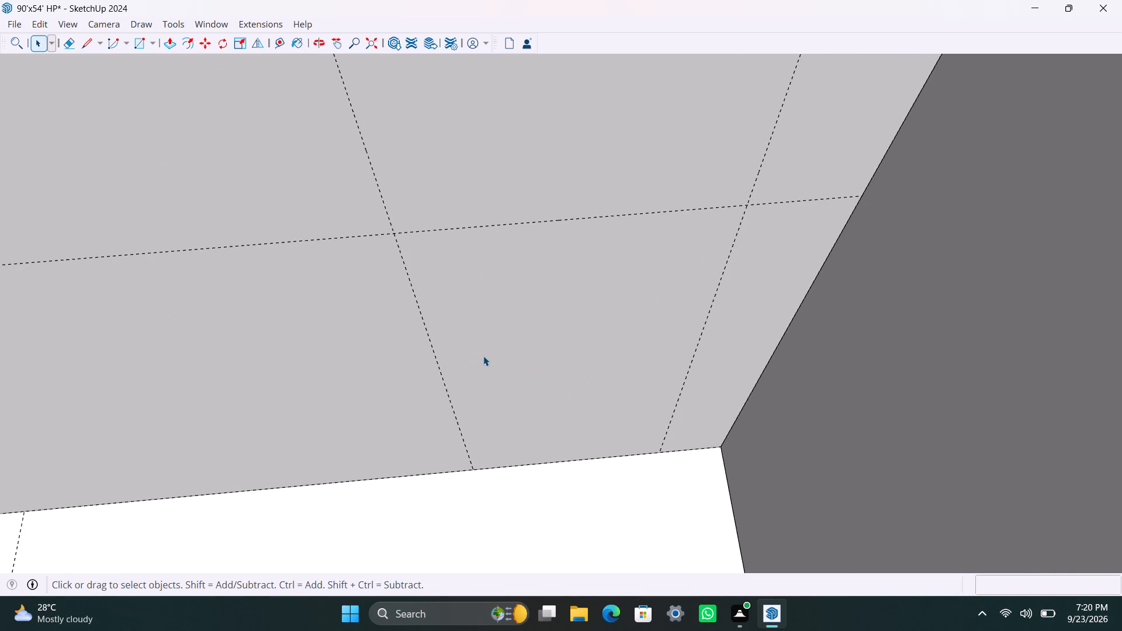
key("r")
left_click_drag(399, 235, 403, 242)
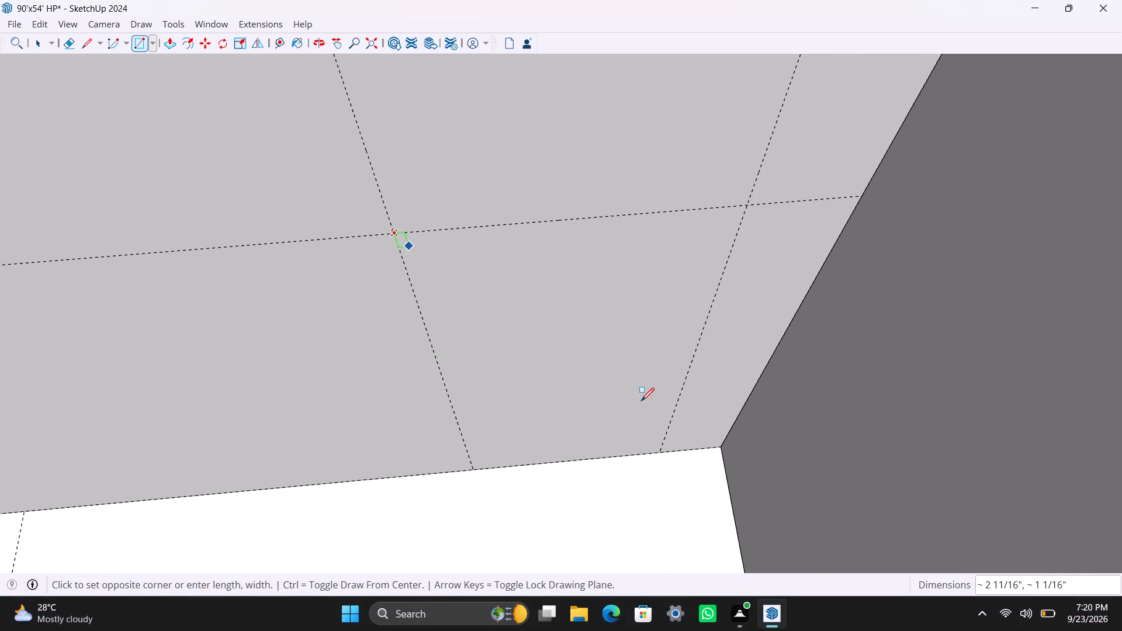
left_click(663, 449)
key("space")
Push/Pull the new doorway rectangle 9" through the long passage wall to cut the opening.
left_click(638, 423)
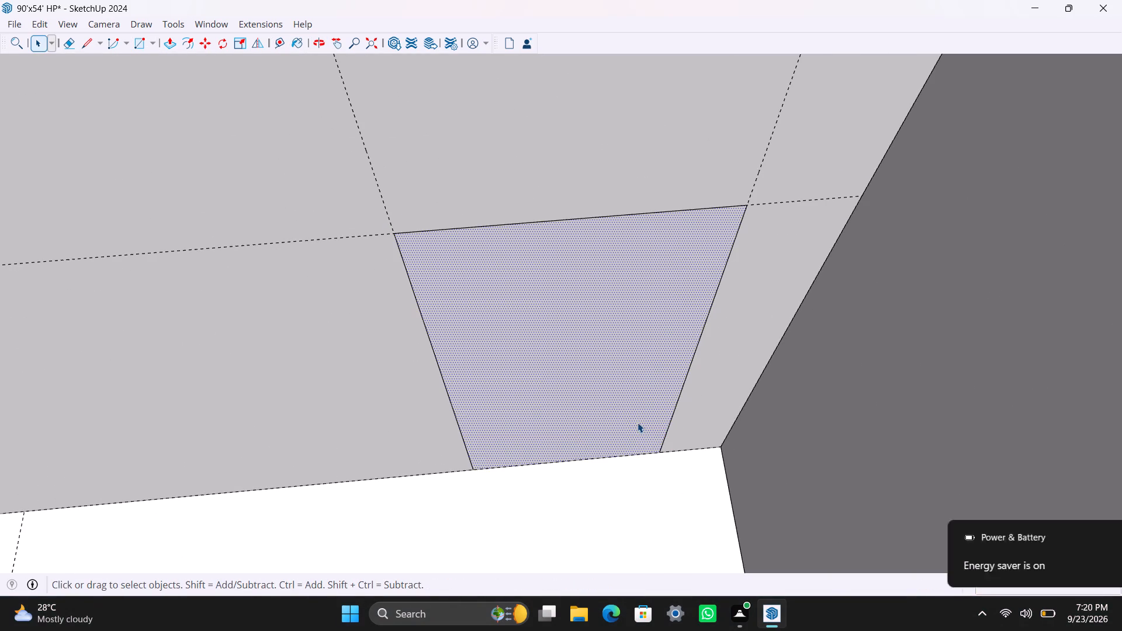
key("p")
left_click_drag(638, 422, 622, 349)
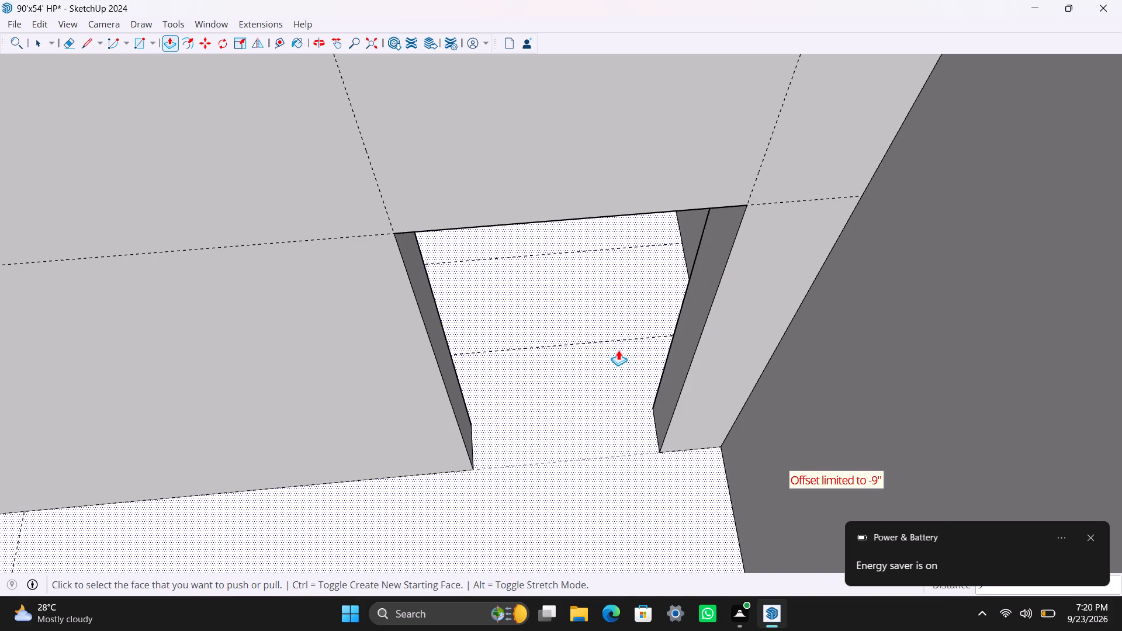
Save the model and exit the second unit's group editing.
key("ctrl+s")
key("space")
scroll(489, 391, "down", 17)
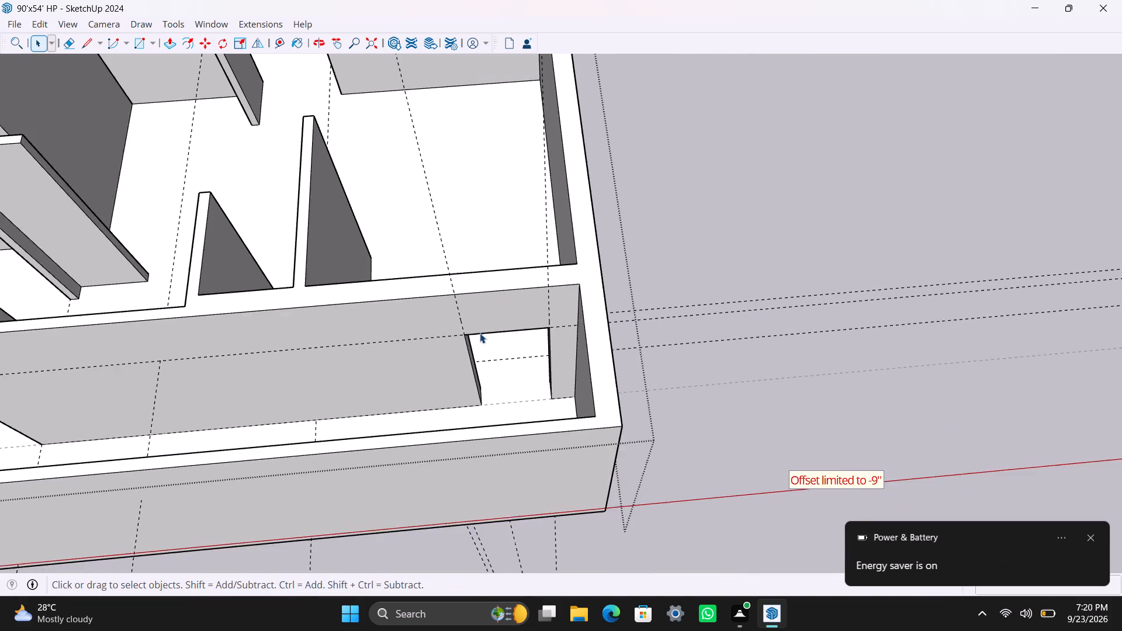
scroll(480, 333, "down", 1)
left_click(642, 208)
left_click(611, 239)
Place vertical guides on the inner wall of the corner room nearest the first unit: about 7'1" from its doorway-side corner and 3' further.
scroll(606, 339, "down", 6)
middle_click_drag(689, 370, 129, 355)
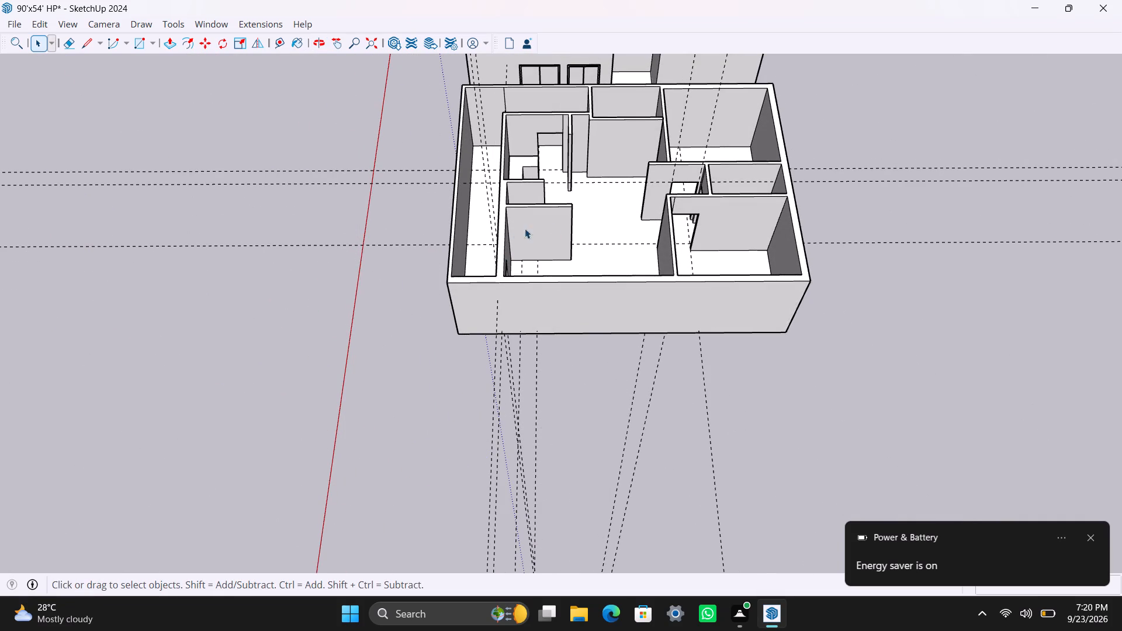
middle_click_drag(688, 164, 233, 185)
scroll(709, 377, "up", 3)
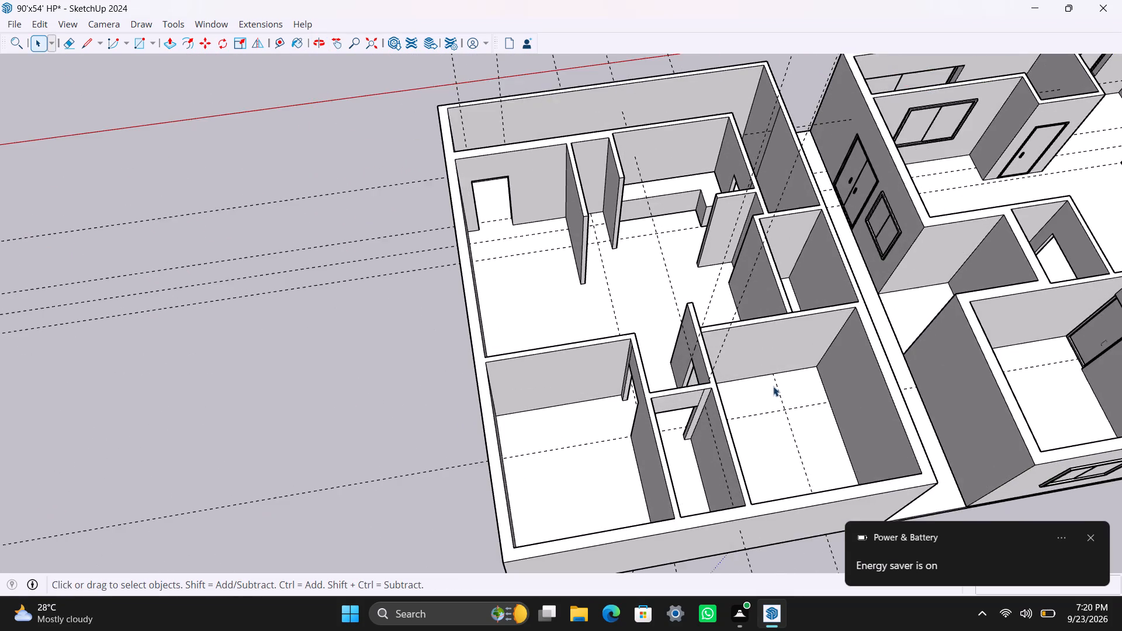
middle_click_drag(776, 387, 602, 402)
scroll(605, 417, "down", 3)
middle_click_drag(625, 421, 341, 384, "shift")
scroll(388, 448, "up", 3)
middle_click_drag(340, 445, 445, 415)
scroll(379, 424, "up", 4)
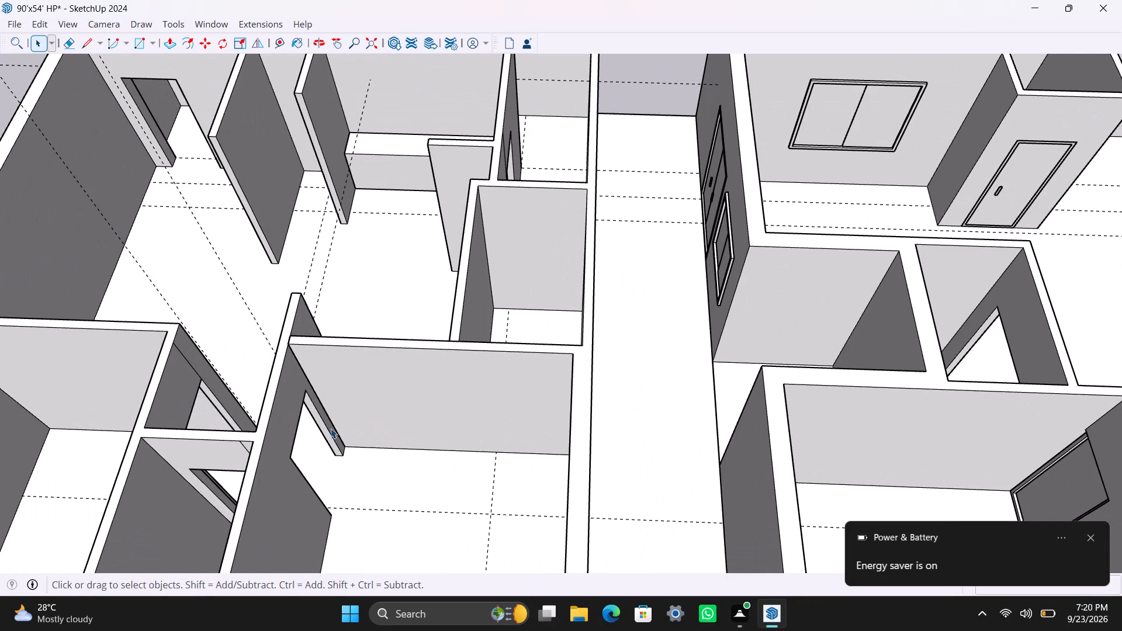
key("t")
left_click(316, 394)
left_click_drag(476, 383, 482, 383)
scroll(455, 352, "up", 2)
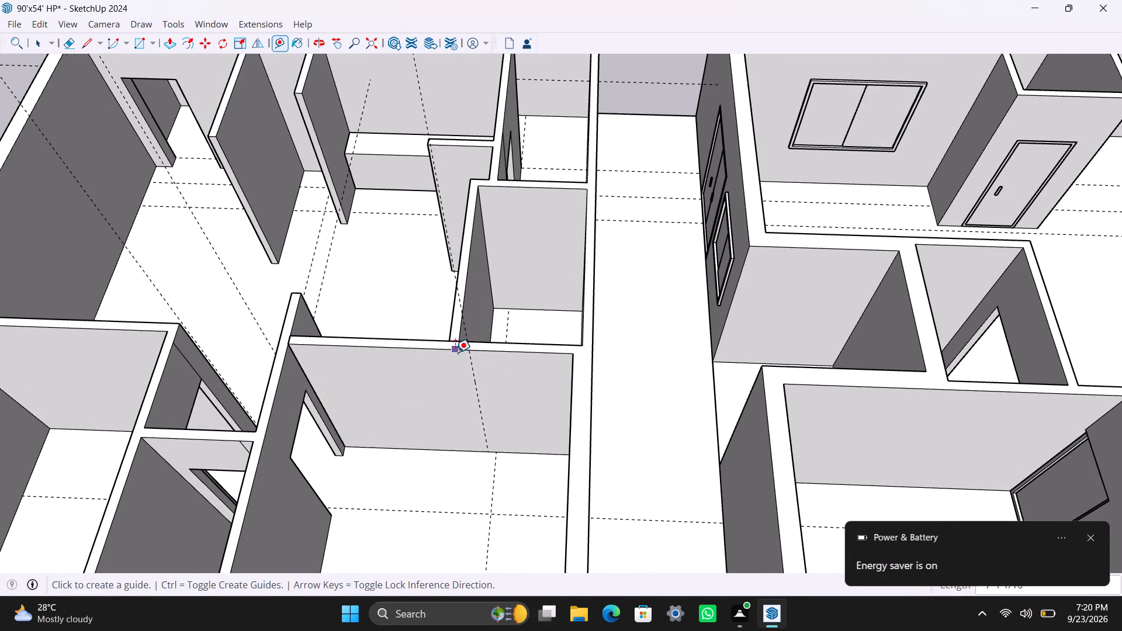
scroll(455, 352, "up", 6)
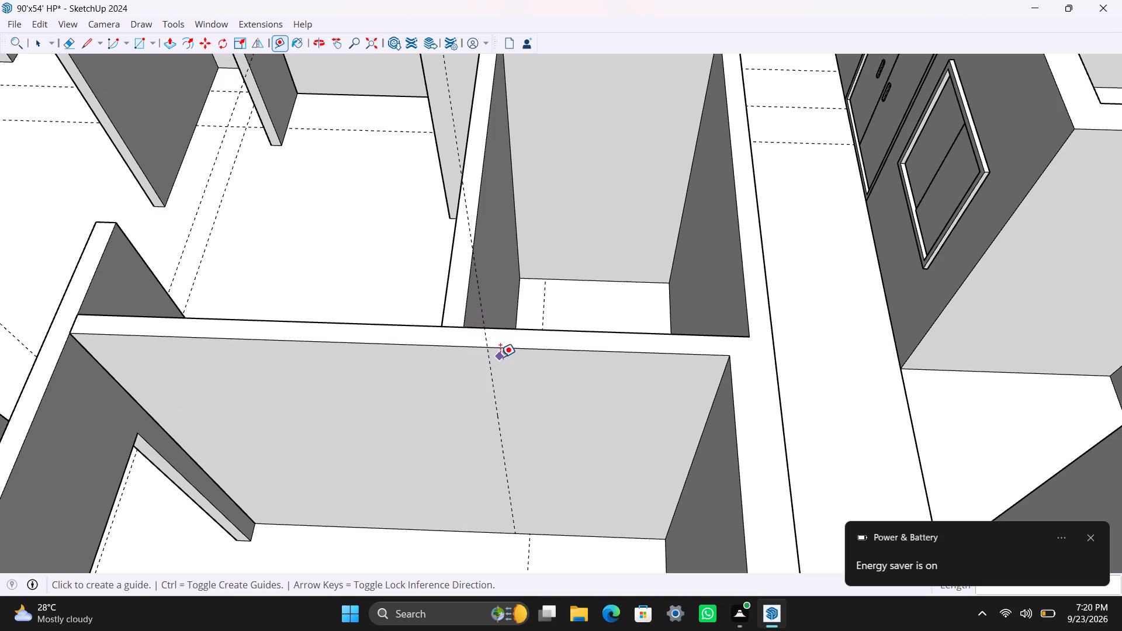
left_click(491, 380)
type("3'")
key("Return")
key("space")
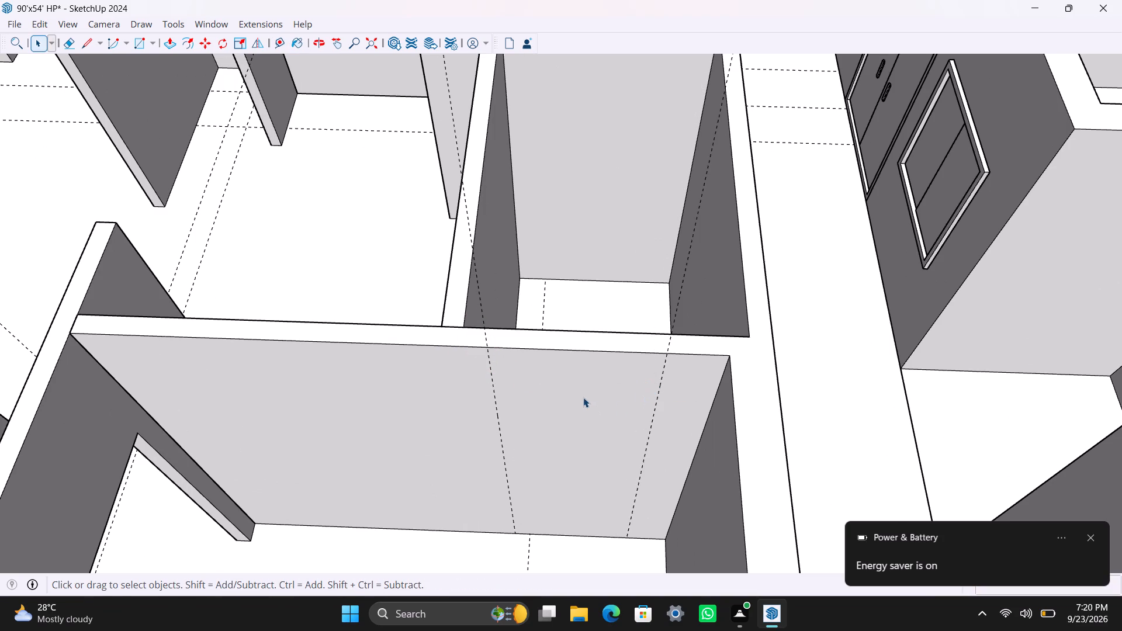
Place a horizontal guide 3' below the top edge of that same wall.
key("t")
left_click(576, 355)
key("space")
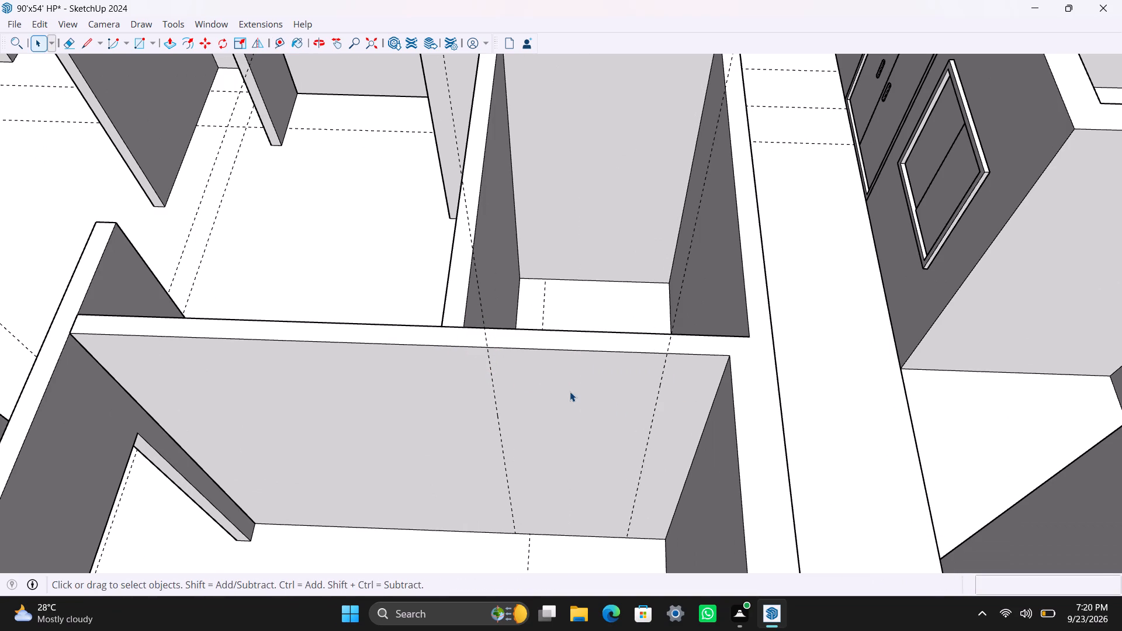
key("t")
left_click_drag(569, 352, 569, 360)
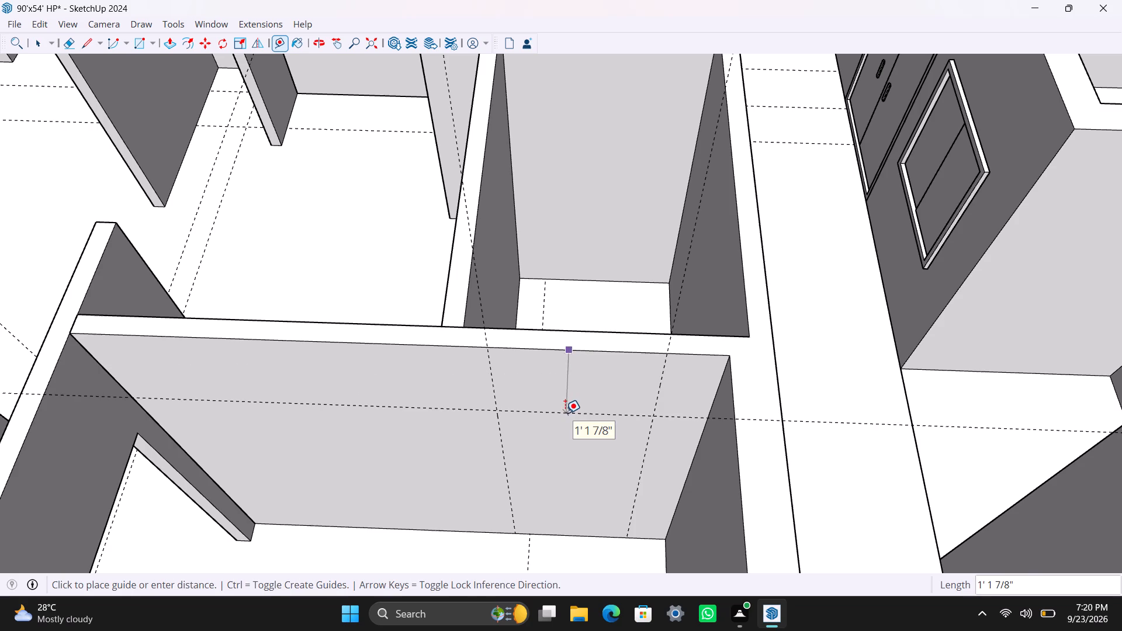
type("3'")
key("Return")
key("space")
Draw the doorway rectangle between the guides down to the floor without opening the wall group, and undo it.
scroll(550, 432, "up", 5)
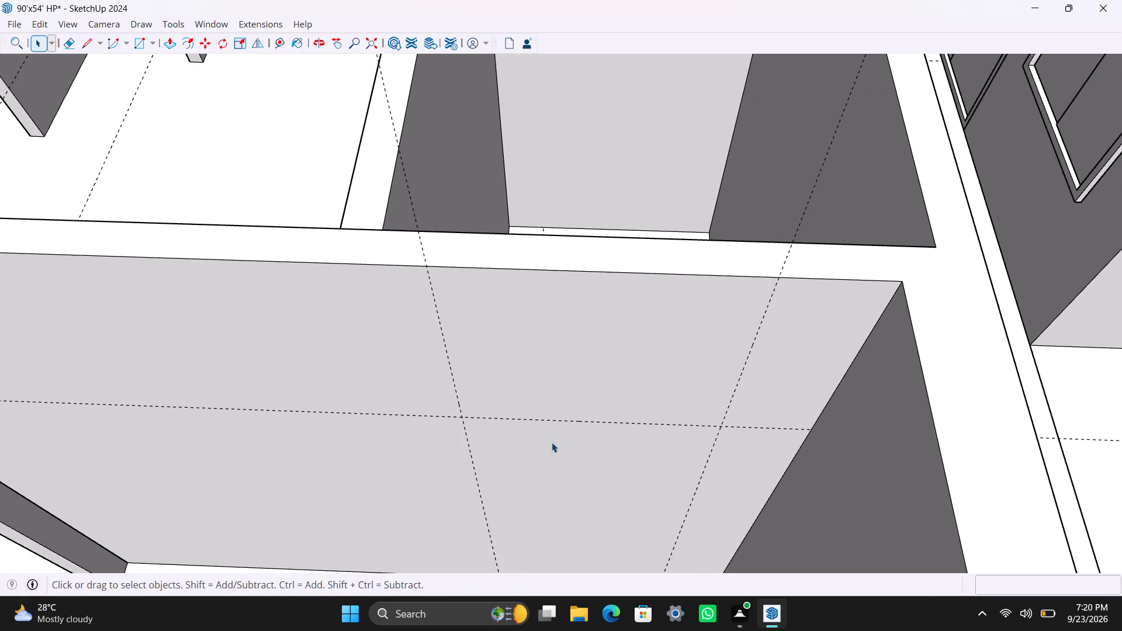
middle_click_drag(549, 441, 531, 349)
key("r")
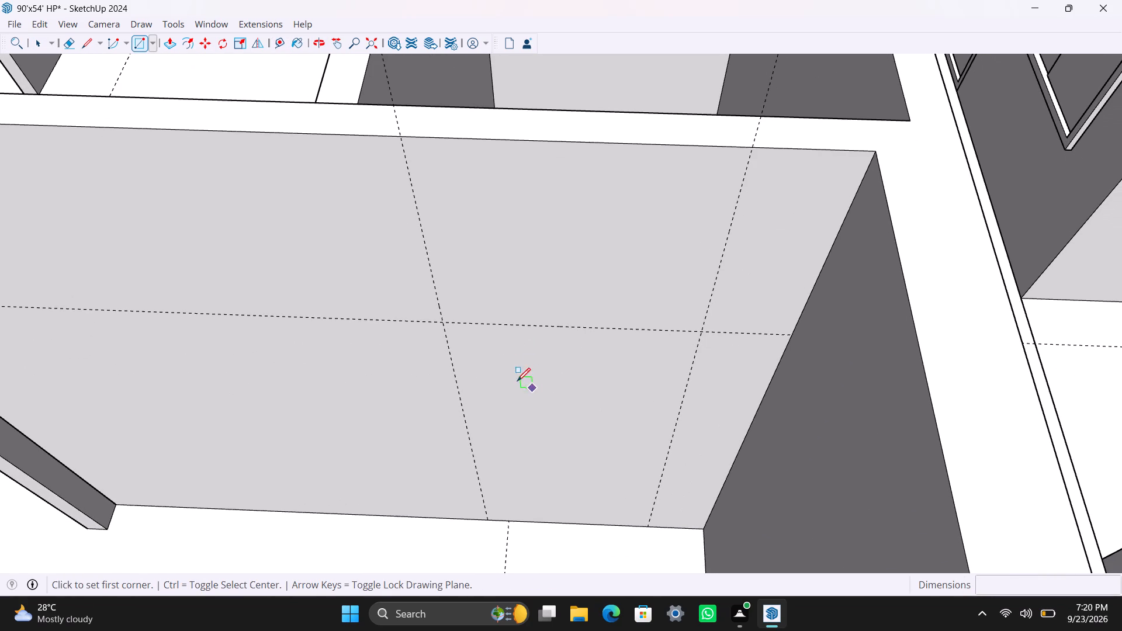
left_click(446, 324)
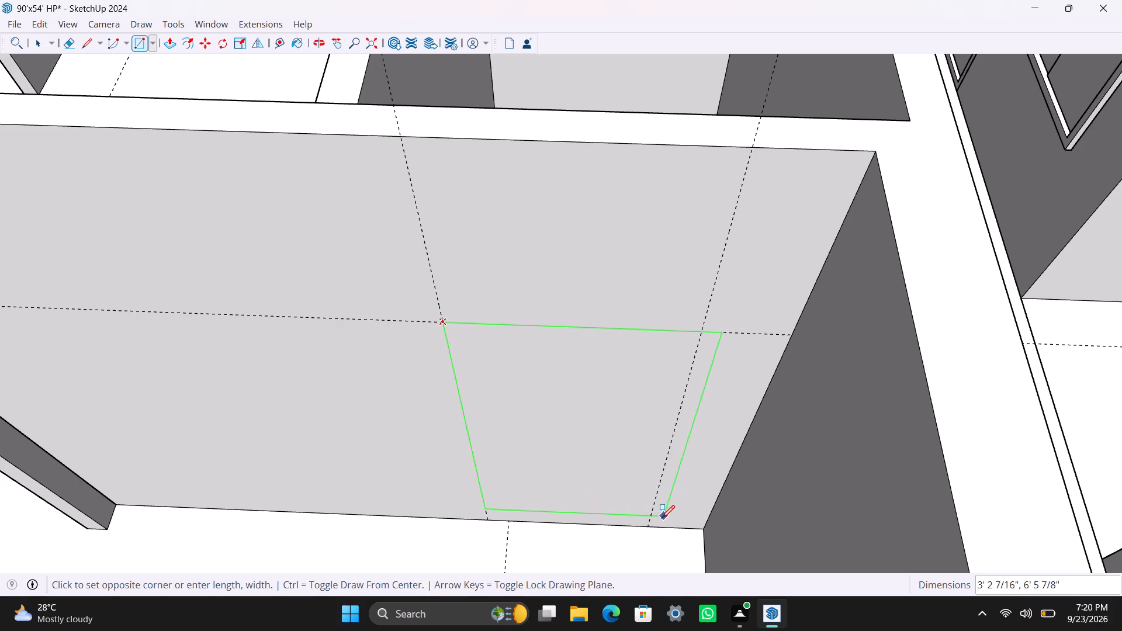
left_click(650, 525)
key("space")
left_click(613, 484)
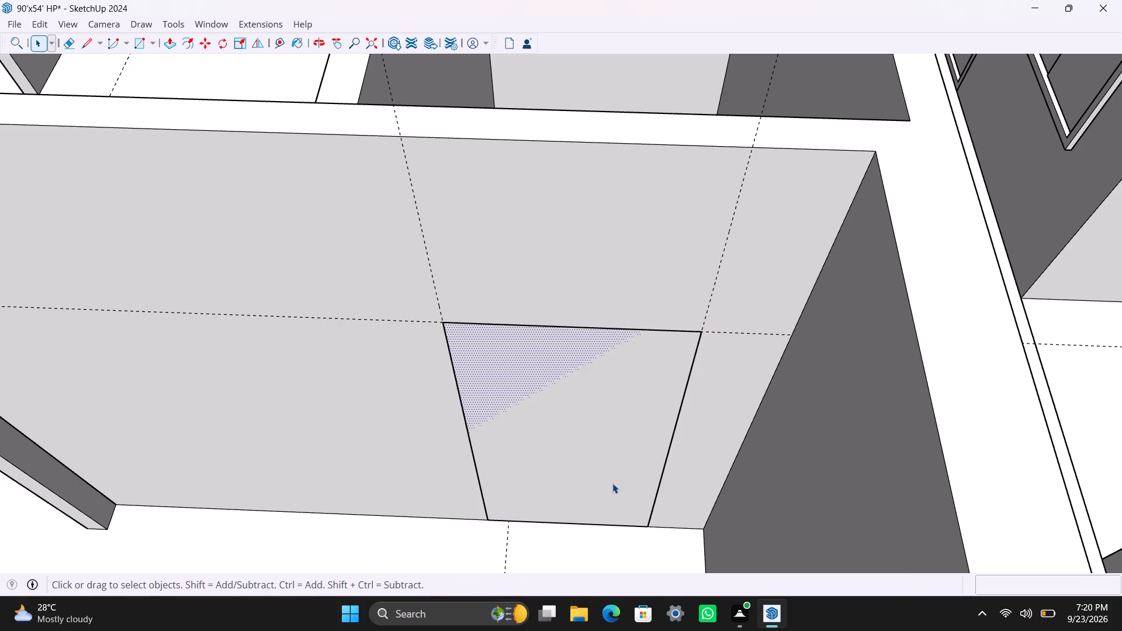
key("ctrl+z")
Open the second unit's wall group and draw a 3' by 7' doorway rectangle between the guides, down to the floor.
double_click(605, 479)
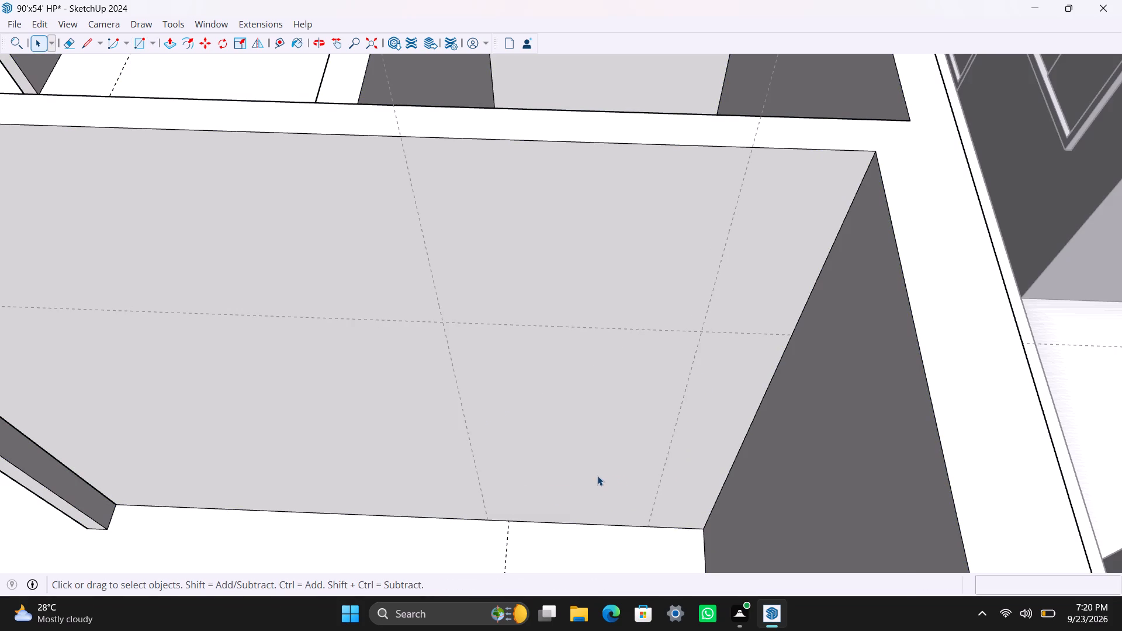
key("r")
left_click(446, 325)
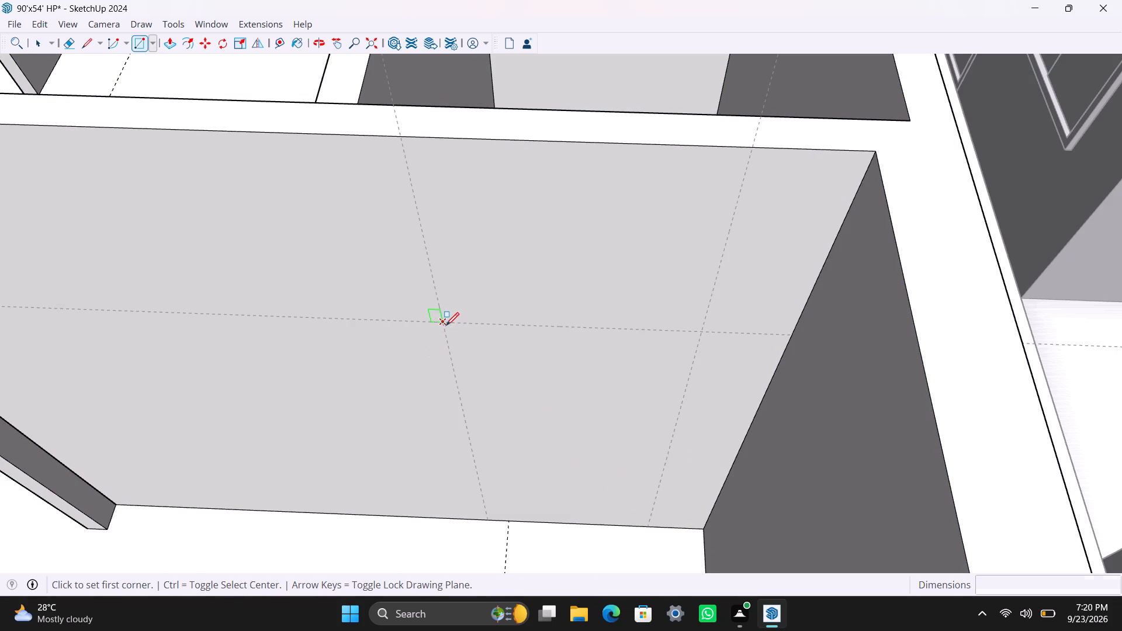
left_click(650, 526)
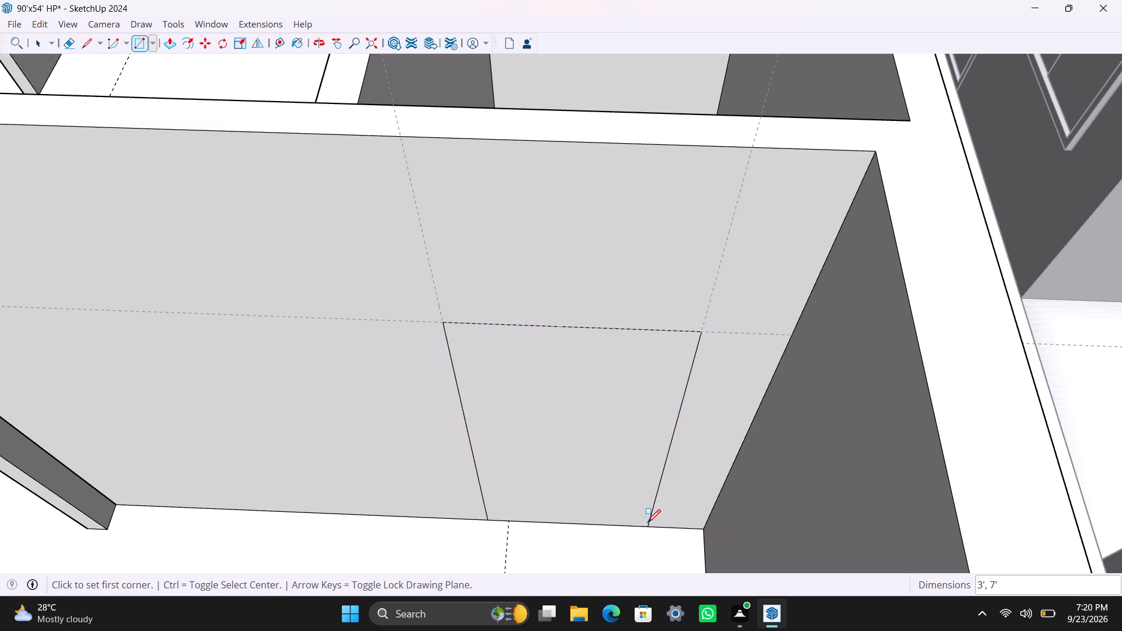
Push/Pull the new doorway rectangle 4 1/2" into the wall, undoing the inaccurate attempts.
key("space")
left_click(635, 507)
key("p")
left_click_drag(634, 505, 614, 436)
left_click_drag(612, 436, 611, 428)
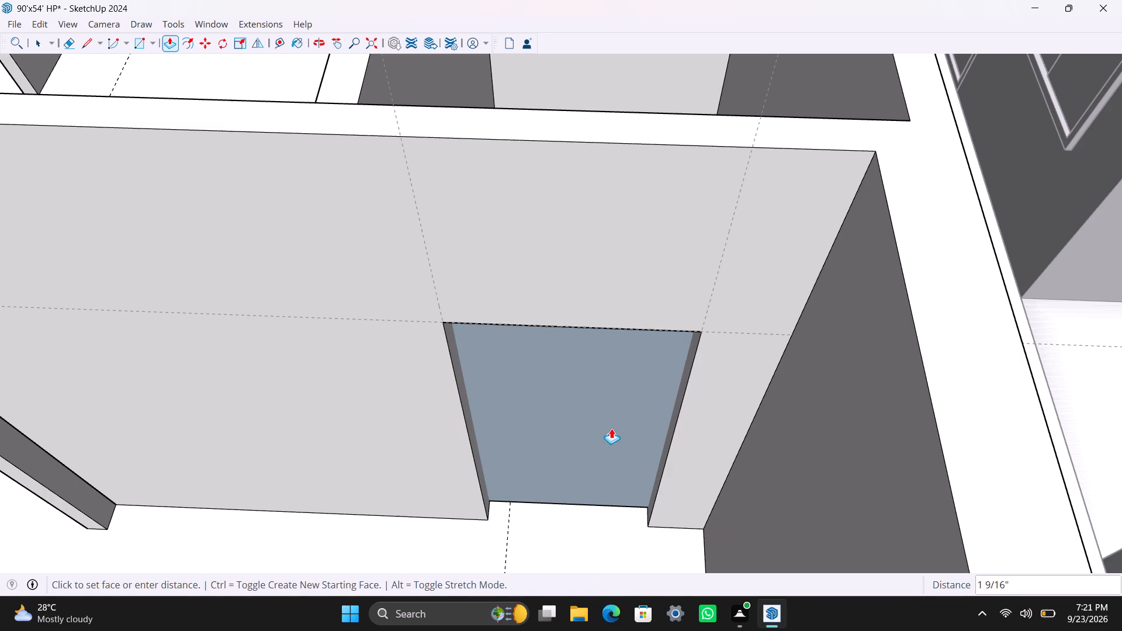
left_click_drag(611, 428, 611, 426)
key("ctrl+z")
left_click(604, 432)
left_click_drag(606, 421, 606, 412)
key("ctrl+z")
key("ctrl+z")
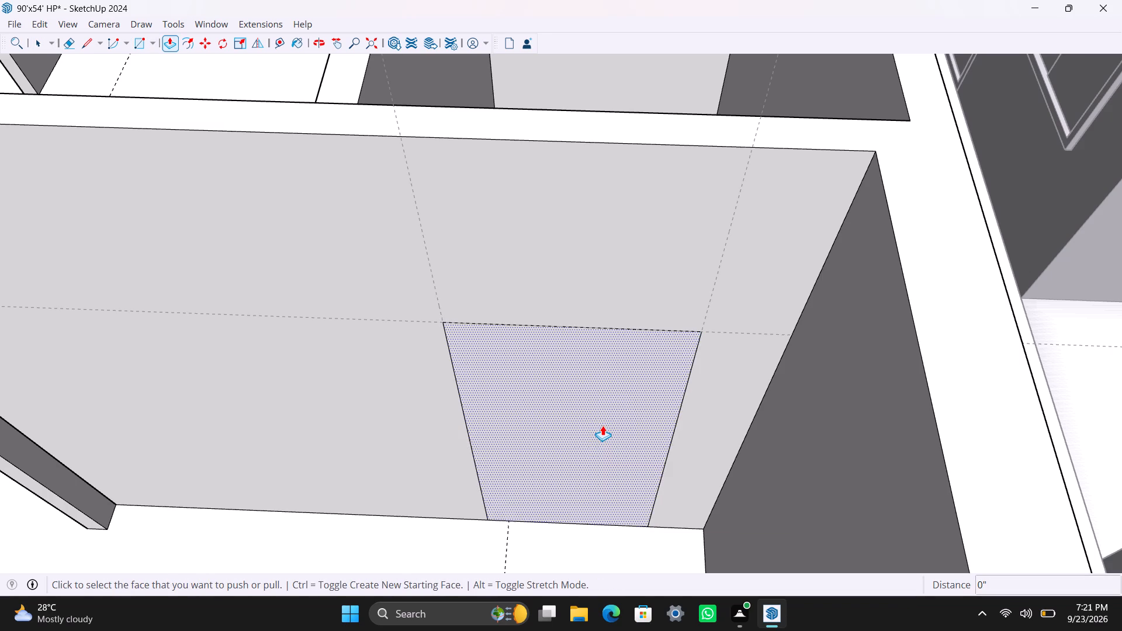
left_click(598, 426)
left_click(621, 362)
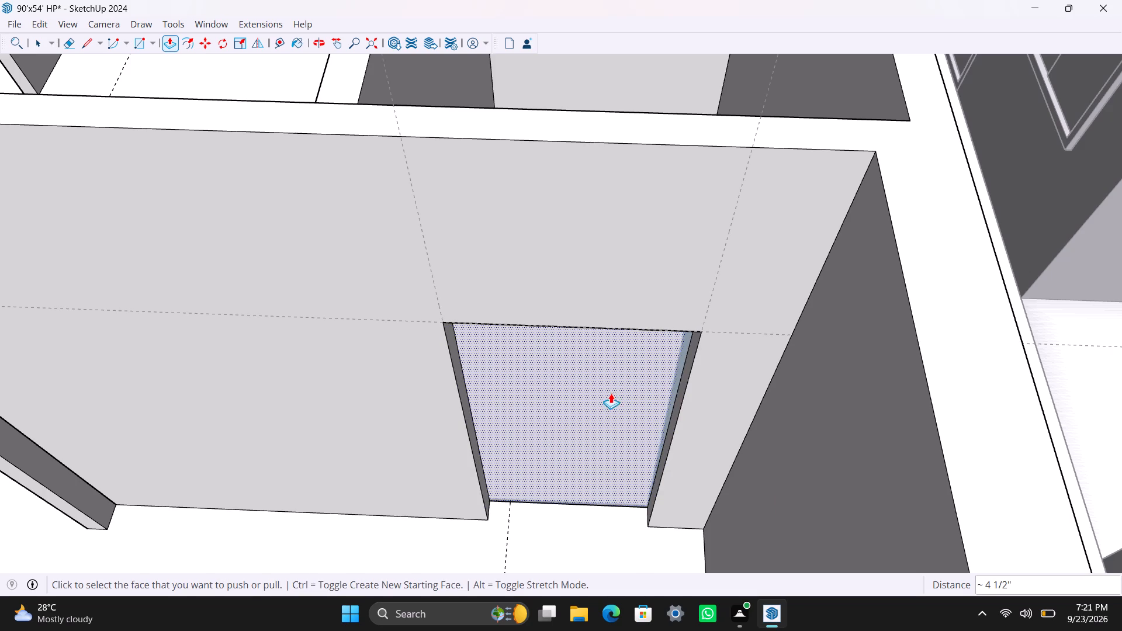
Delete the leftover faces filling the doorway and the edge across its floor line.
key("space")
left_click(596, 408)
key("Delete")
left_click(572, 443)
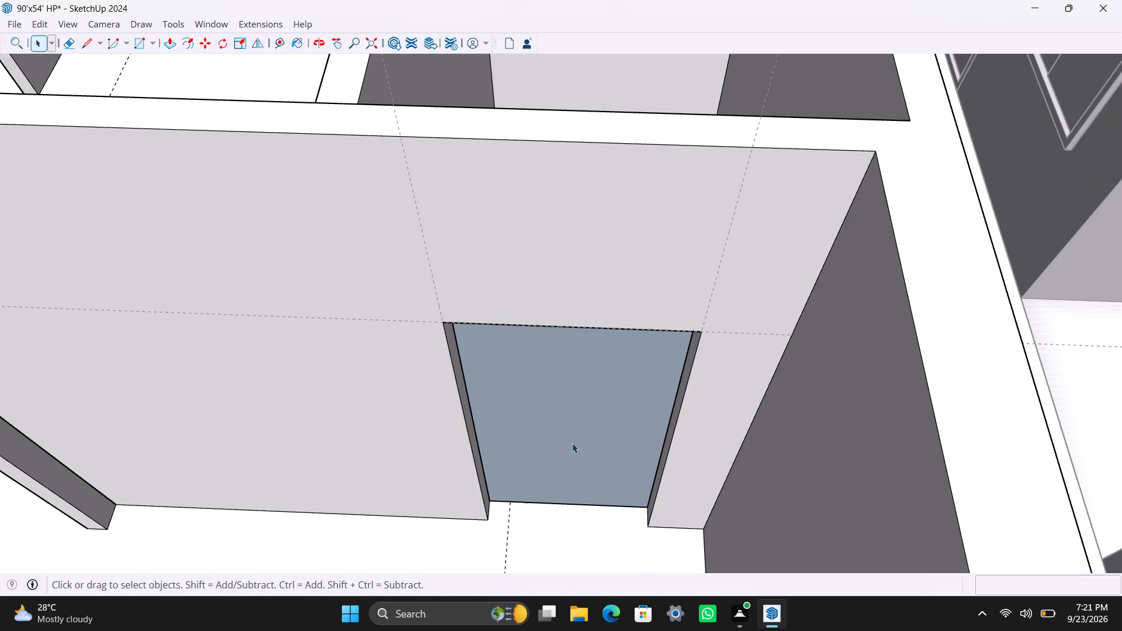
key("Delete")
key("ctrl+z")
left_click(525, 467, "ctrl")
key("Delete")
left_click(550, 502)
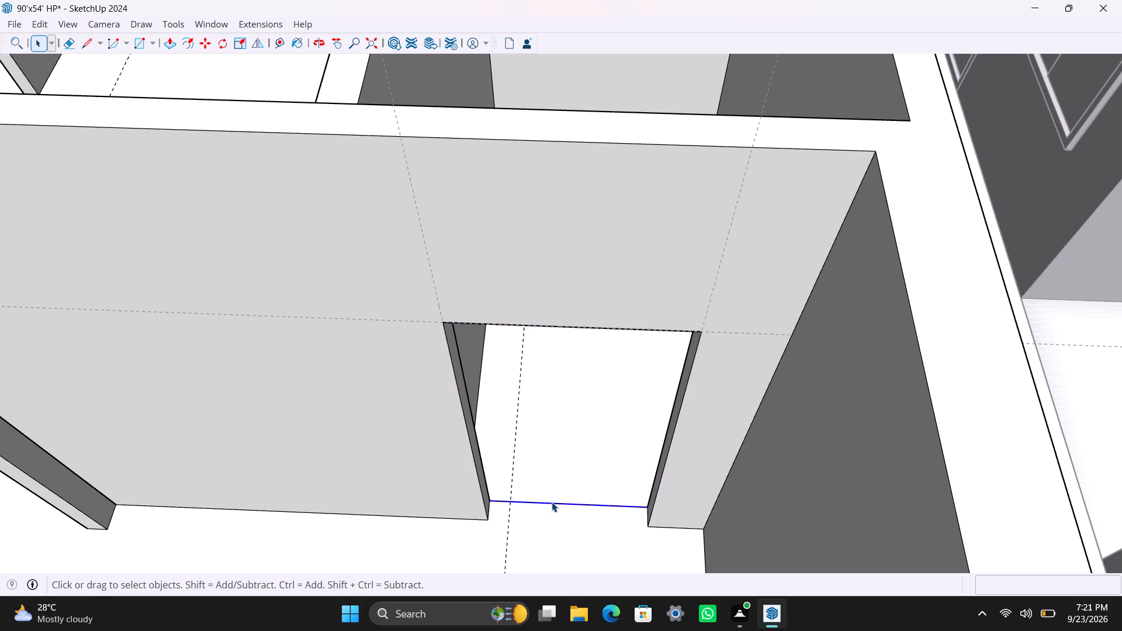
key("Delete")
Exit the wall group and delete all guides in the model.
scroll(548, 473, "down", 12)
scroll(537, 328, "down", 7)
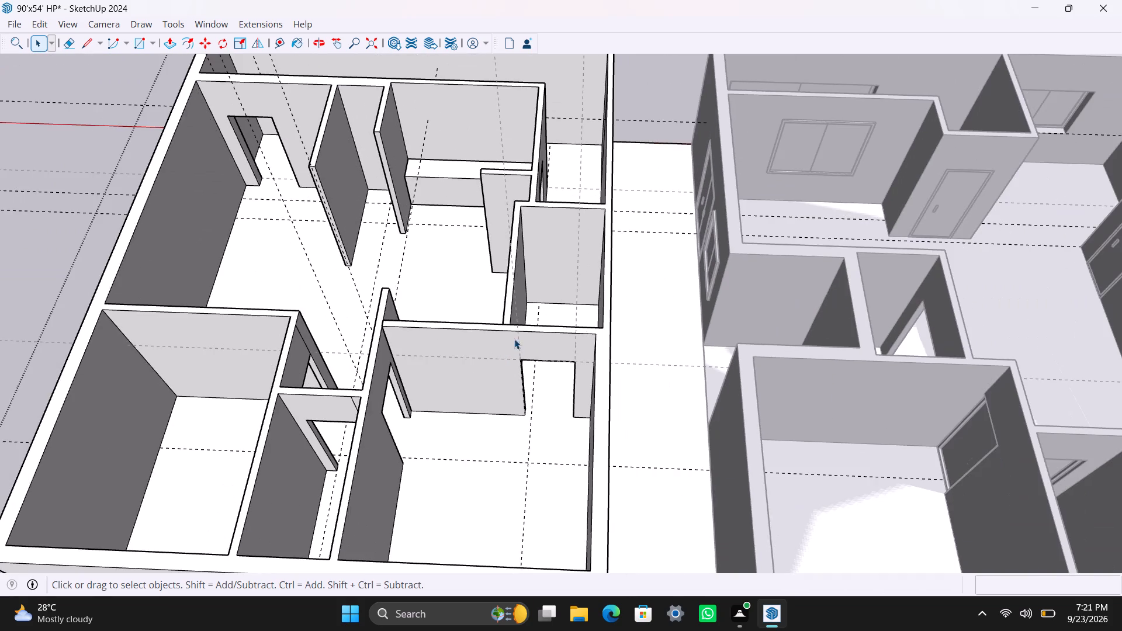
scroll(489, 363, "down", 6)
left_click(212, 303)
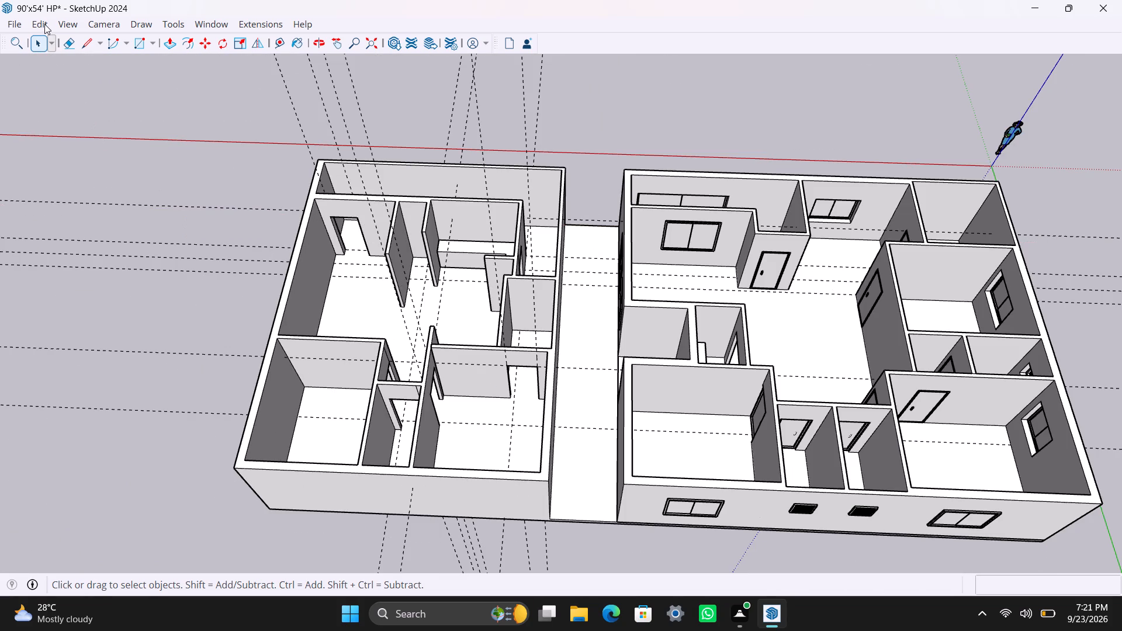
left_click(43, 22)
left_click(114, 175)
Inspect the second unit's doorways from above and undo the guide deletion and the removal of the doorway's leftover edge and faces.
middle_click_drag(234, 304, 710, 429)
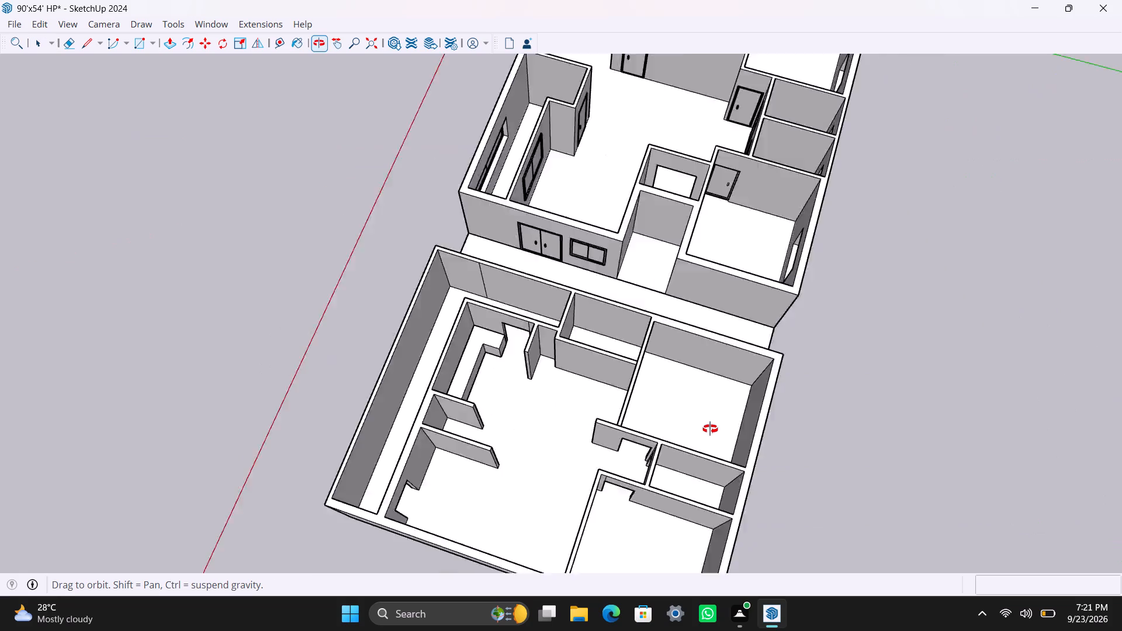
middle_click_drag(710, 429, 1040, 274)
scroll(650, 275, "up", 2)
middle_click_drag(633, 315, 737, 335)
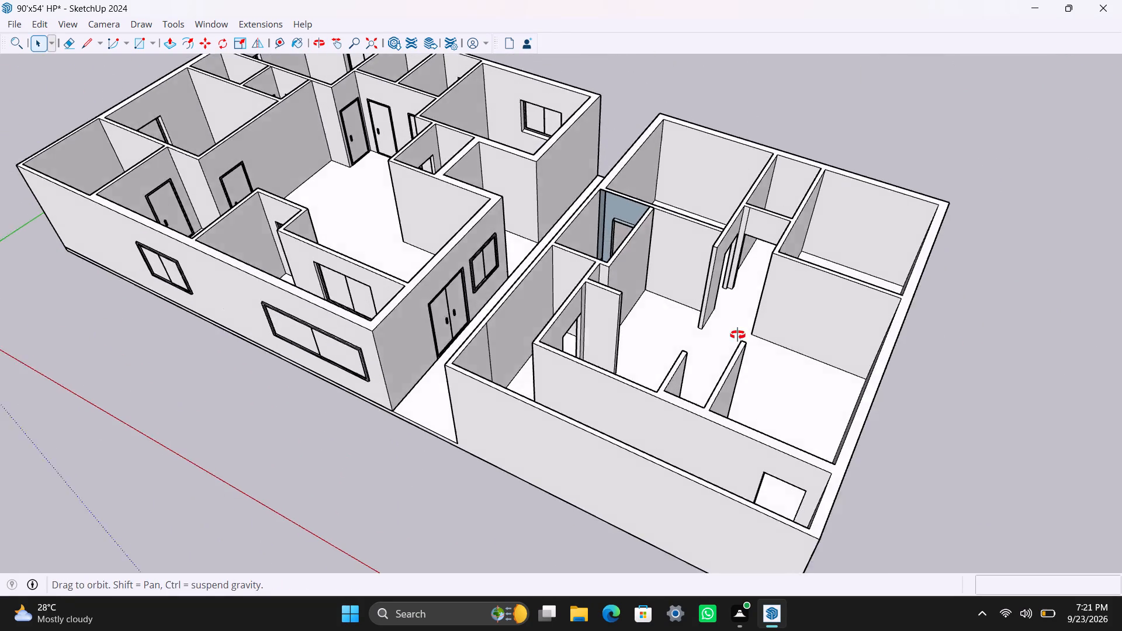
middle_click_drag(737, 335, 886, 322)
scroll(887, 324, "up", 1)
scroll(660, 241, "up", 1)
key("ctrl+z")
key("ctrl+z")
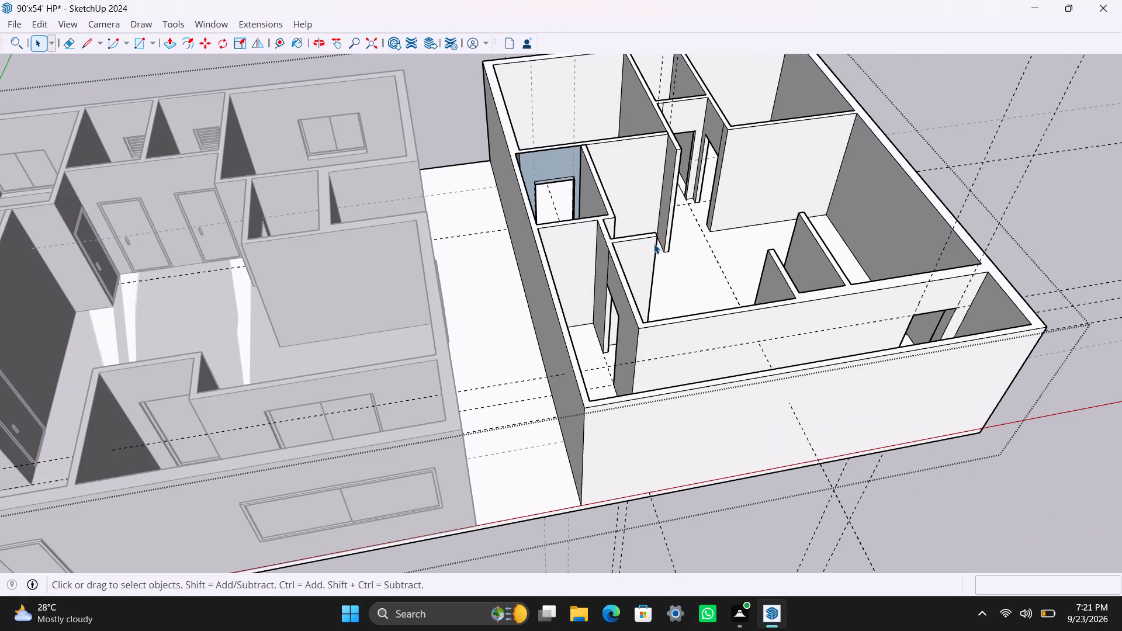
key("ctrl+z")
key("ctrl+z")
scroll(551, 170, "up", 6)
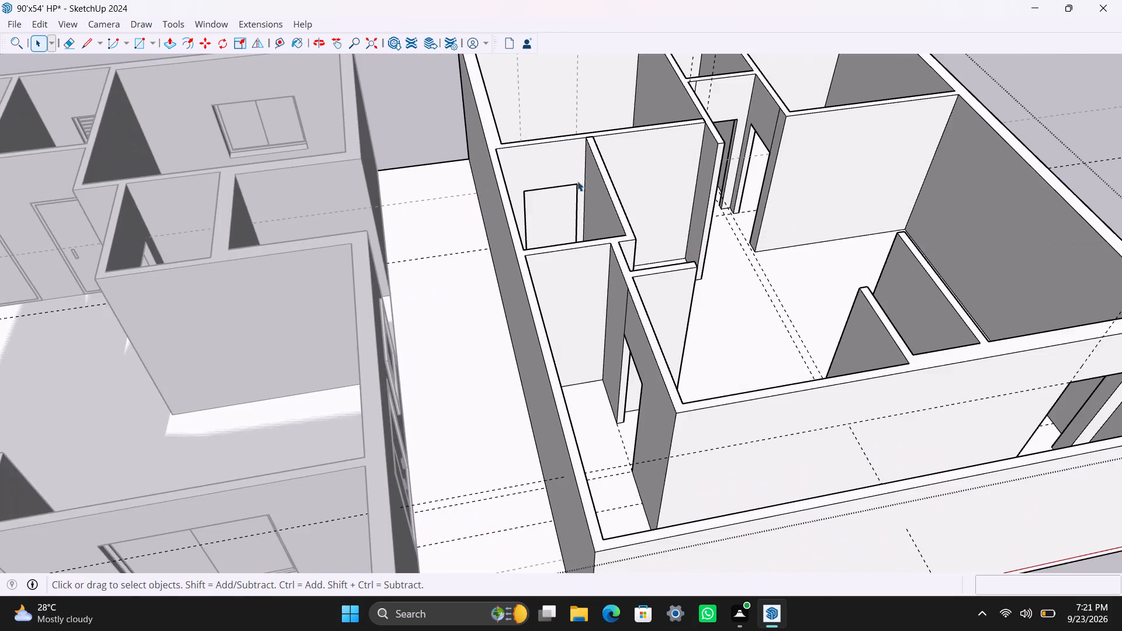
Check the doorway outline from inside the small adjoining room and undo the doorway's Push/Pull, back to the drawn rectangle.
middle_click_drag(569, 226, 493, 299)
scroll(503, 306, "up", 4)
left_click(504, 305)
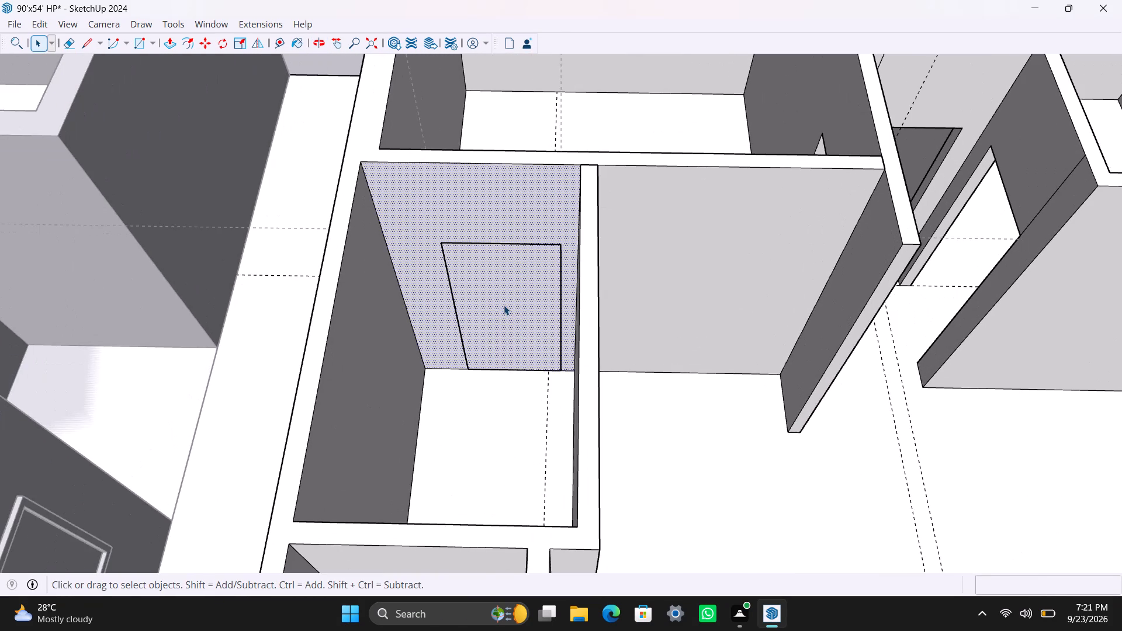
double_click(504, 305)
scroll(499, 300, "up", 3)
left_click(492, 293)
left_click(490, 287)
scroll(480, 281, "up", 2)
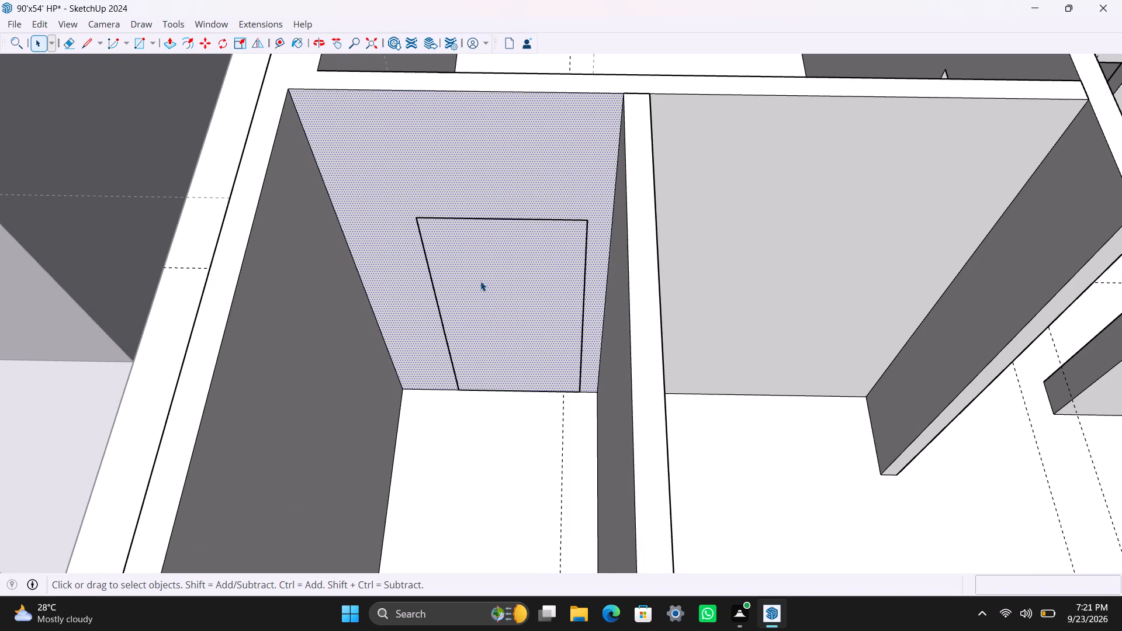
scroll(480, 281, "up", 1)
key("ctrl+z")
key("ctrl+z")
Examine the remaining doorway rectangle in the corner room and the layout of the adjoining rooms.
scroll(476, 301, "down", 2)
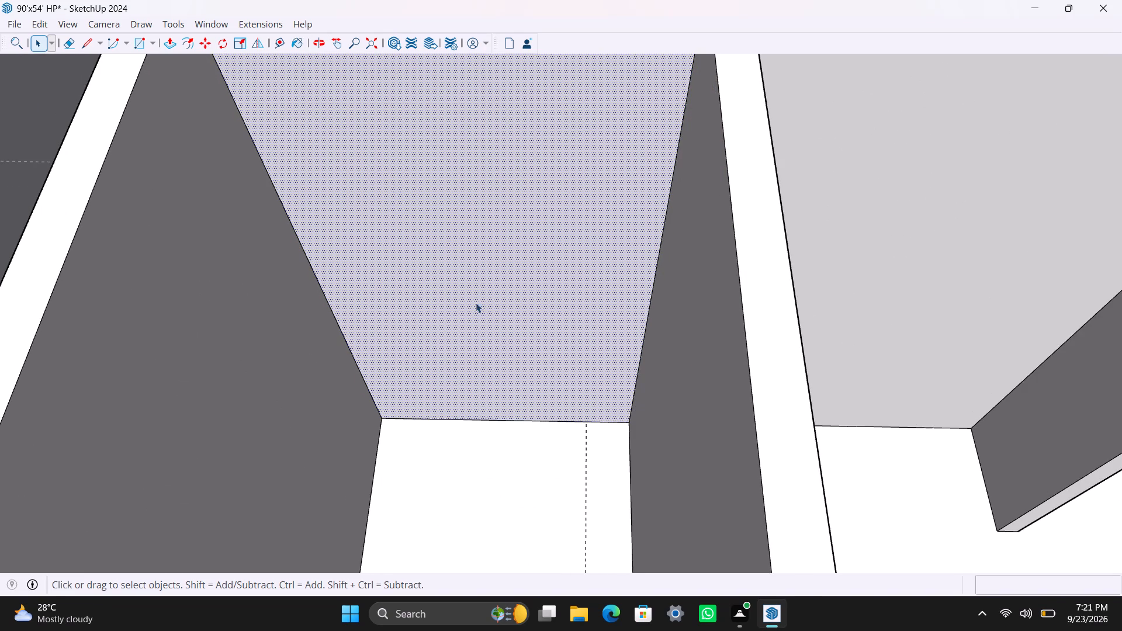
scroll(476, 303, "down", 9)
middle_click_drag(645, 243, 0, 254)
scroll(413, 158, "up", 2)
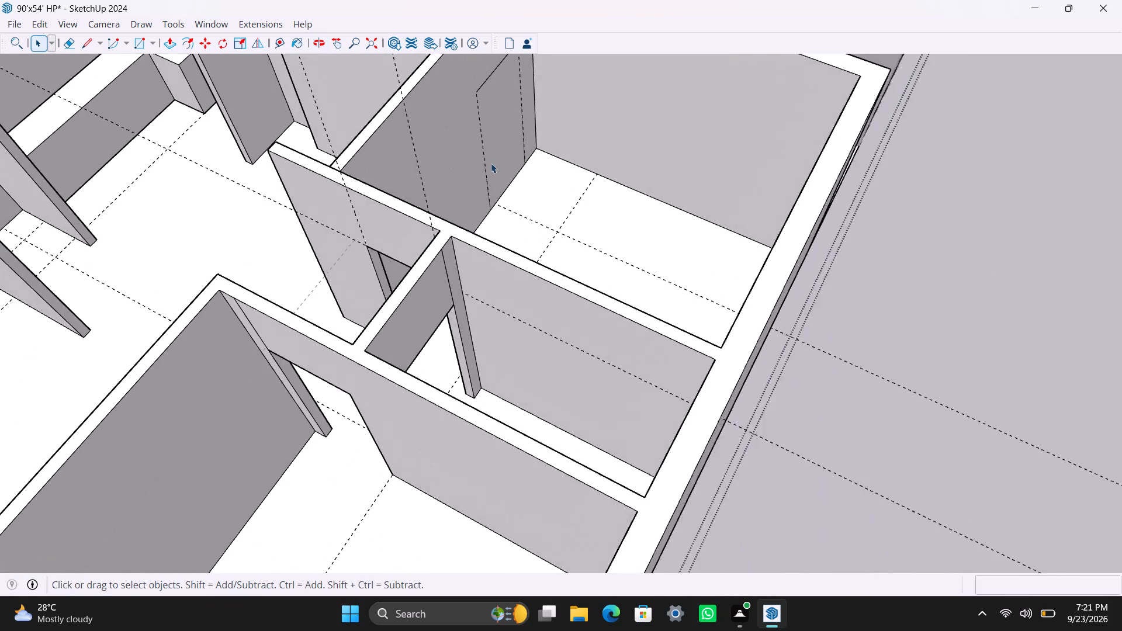
scroll(565, 228, "down", 4)
middle_click_drag(607, 235, 266, 246)
scroll(561, 206, "up", 2)
middle_click_drag(579, 208, 577, 239)
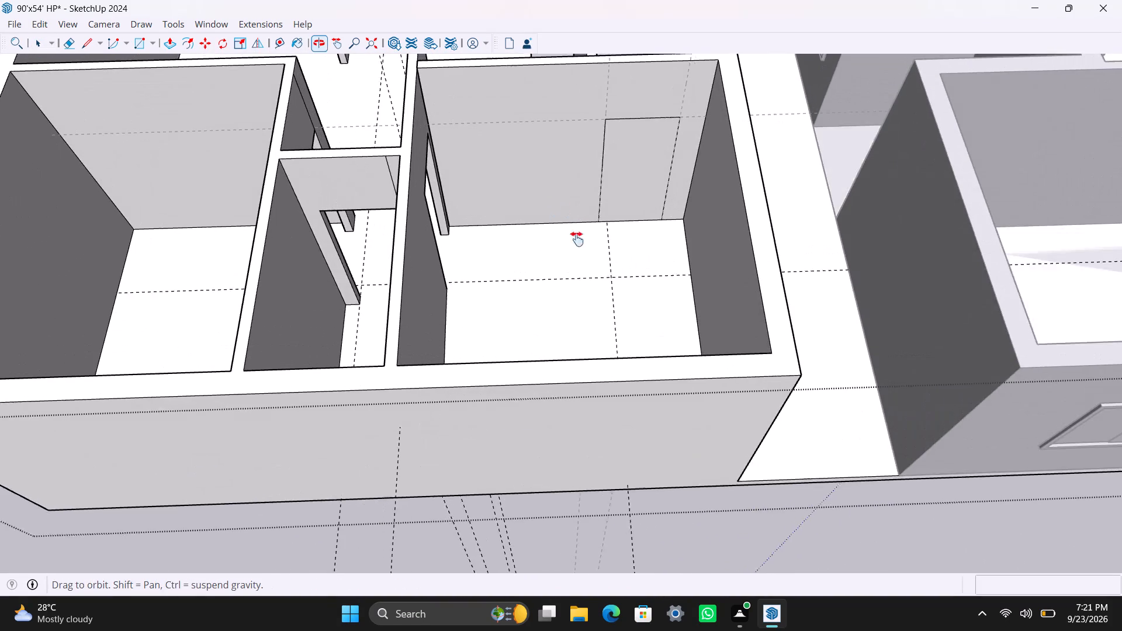
middle_click_drag(577, 239, 517, 344)
scroll(568, 302, "up", 4)
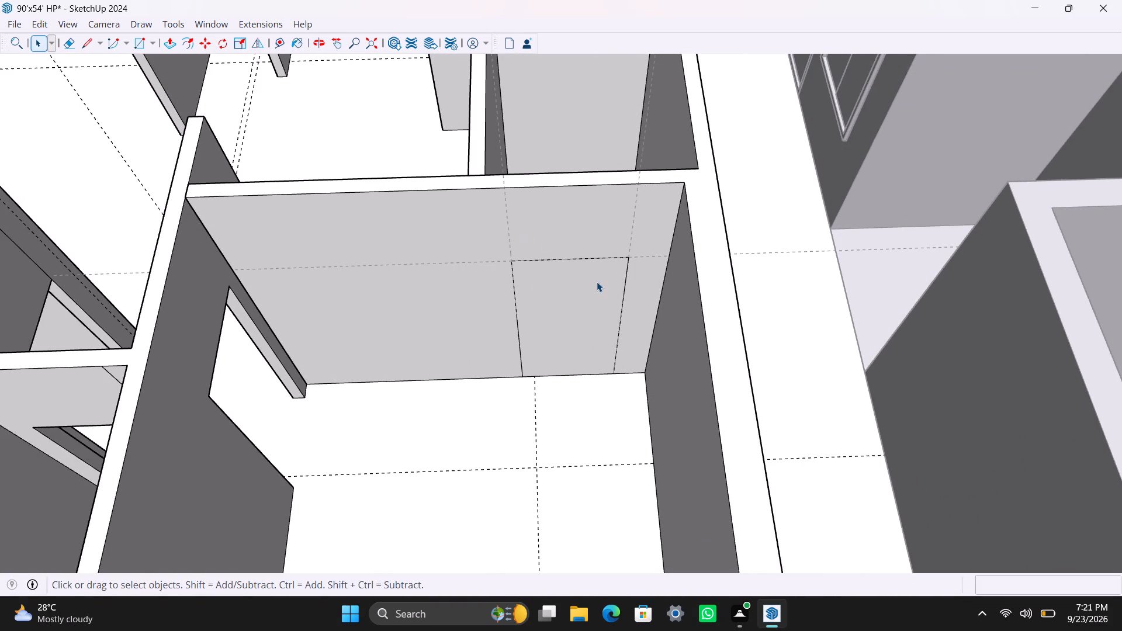
scroll(593, 285, "up", 1)
scroll(525, 303, "down", 19)
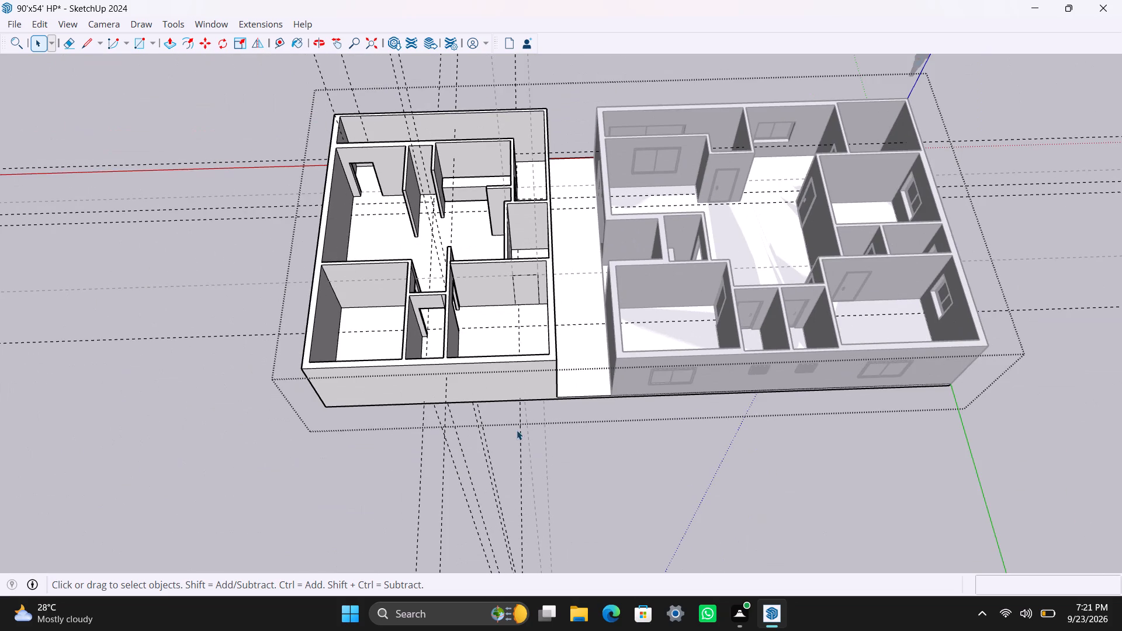
Exit the wall group and run FixIt 101 twice on the whole building group.
left_click(512, 460)
left_click(371, 381)
right_click(371, 381)
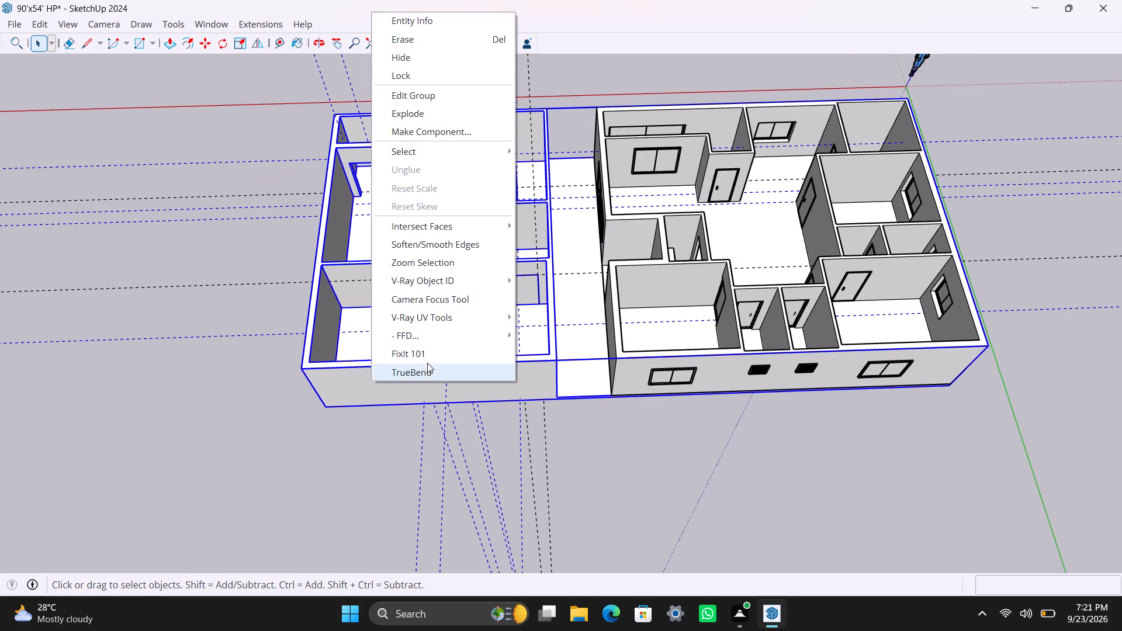
left_click(427, 356)
left_click(598, 365)
right_click(413, 365)
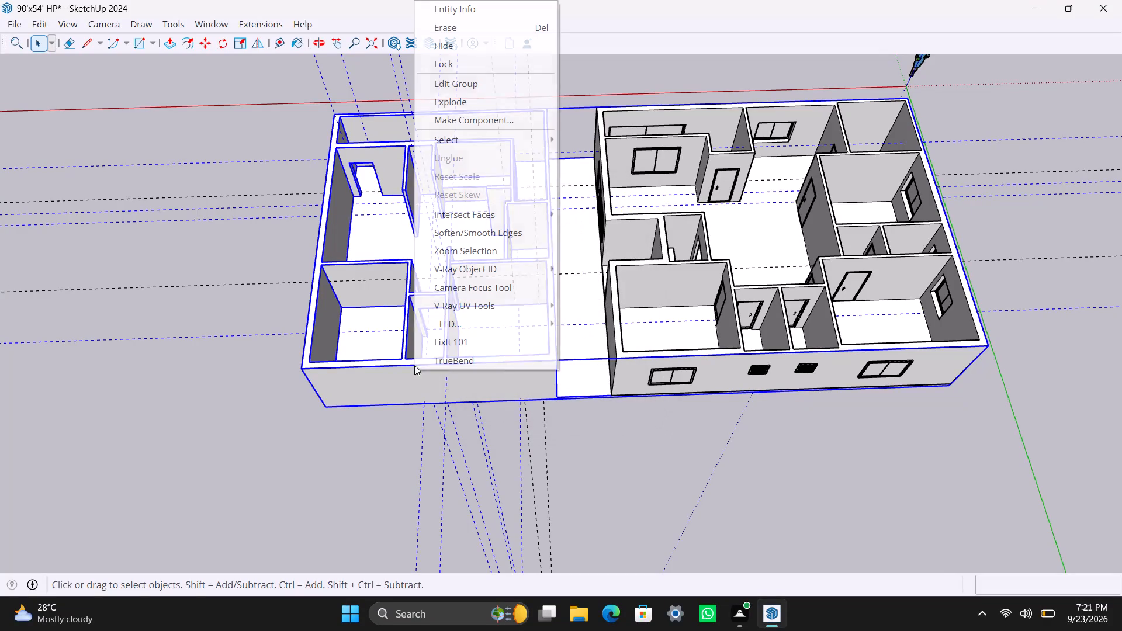
left_click(486, 339)
left_click(617, 367)
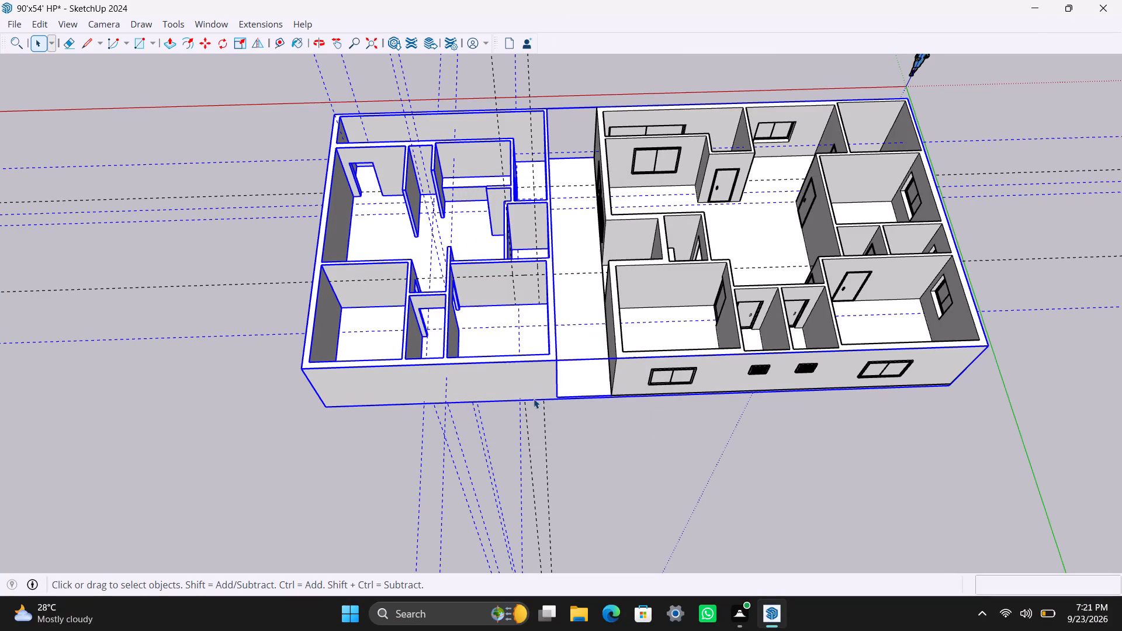
left_click(621, 445)
Open the second unit's wall group and select the cross wall's long top edge beside the partition junction.
scroll(479, 266, "up", 20)
scroll(479, 266, "up", 4)
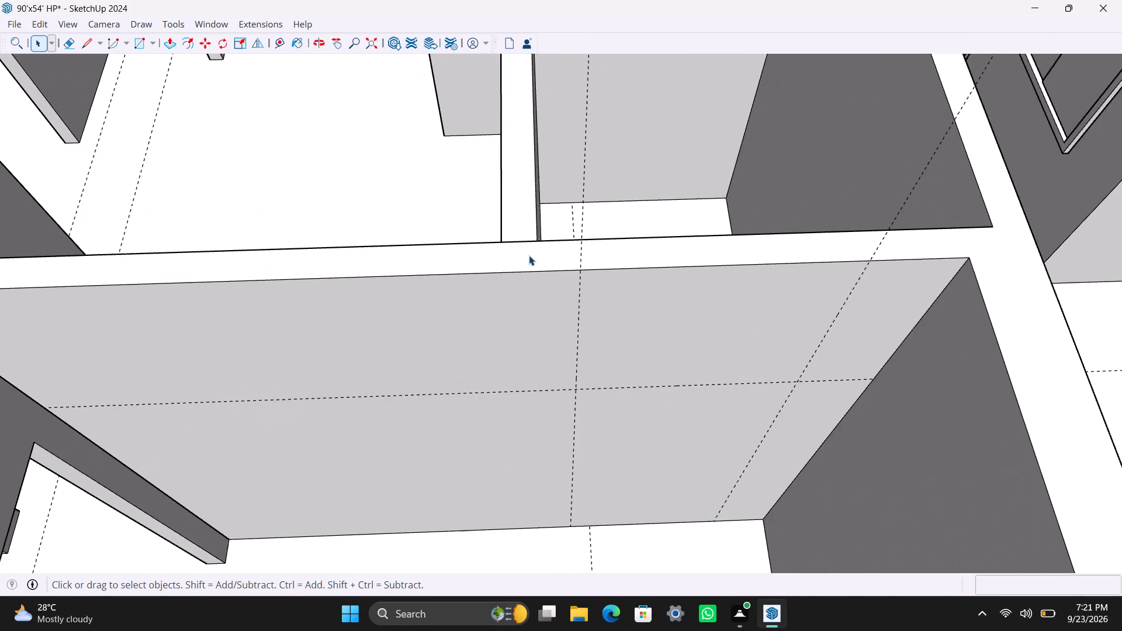
middle_click_drag(531, 259, 533, 396)
scroll(541, 404, "up", 18)
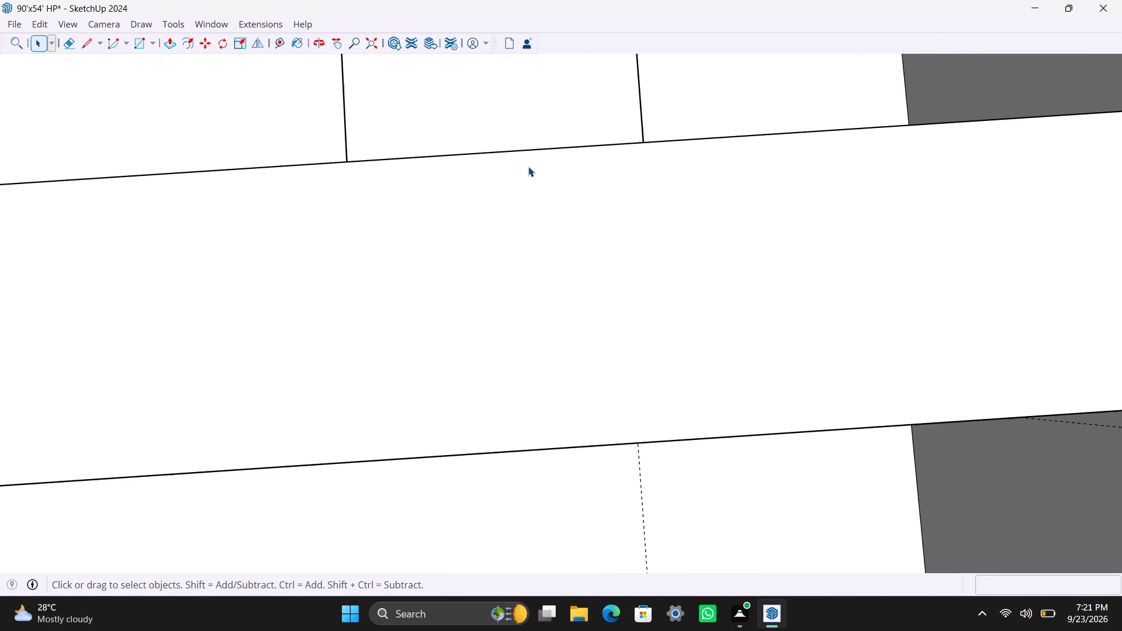
scroll(528, 167, "up", 3)
left_click(522, 151)
triple_click(514, 150)
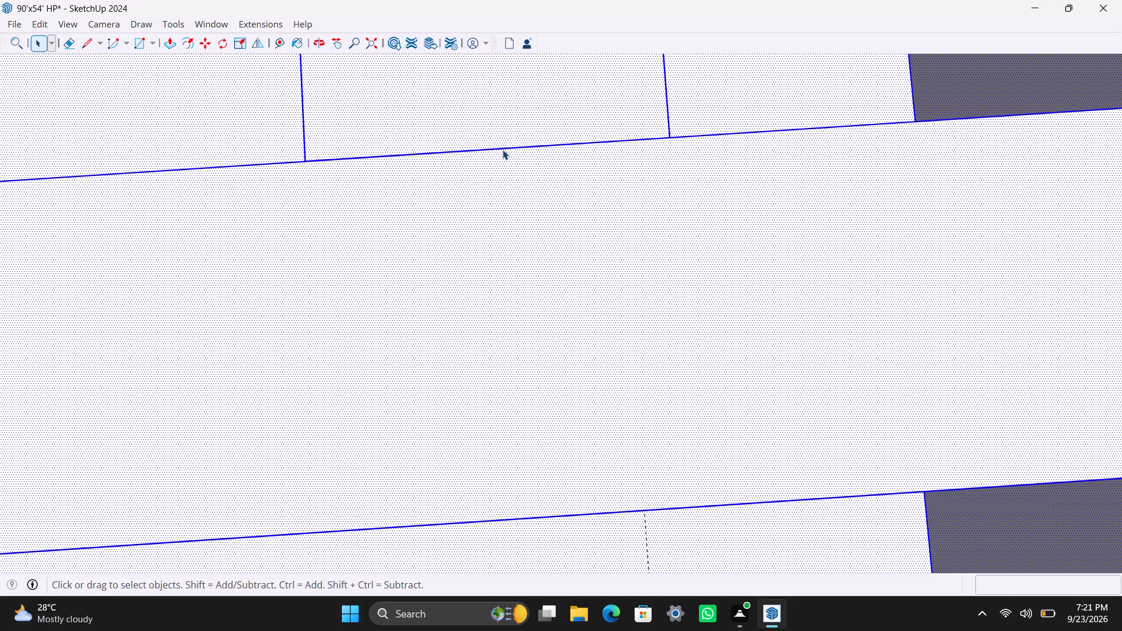
double_click(502, 149)
left_click(494, 149)
left_click(494, 151)
left_click(493, 151)
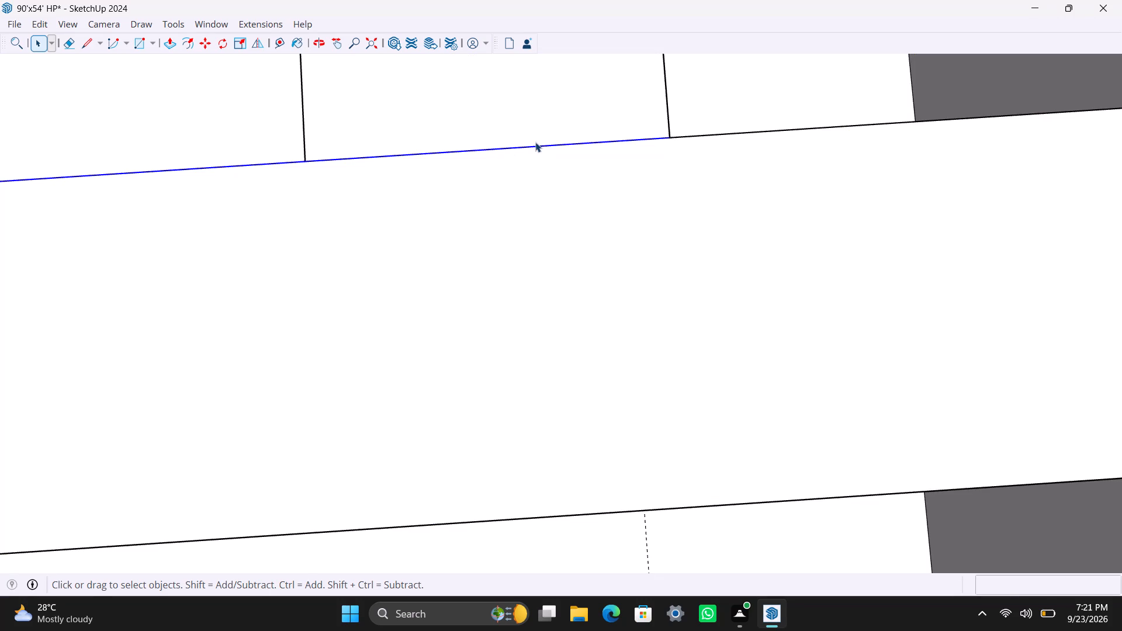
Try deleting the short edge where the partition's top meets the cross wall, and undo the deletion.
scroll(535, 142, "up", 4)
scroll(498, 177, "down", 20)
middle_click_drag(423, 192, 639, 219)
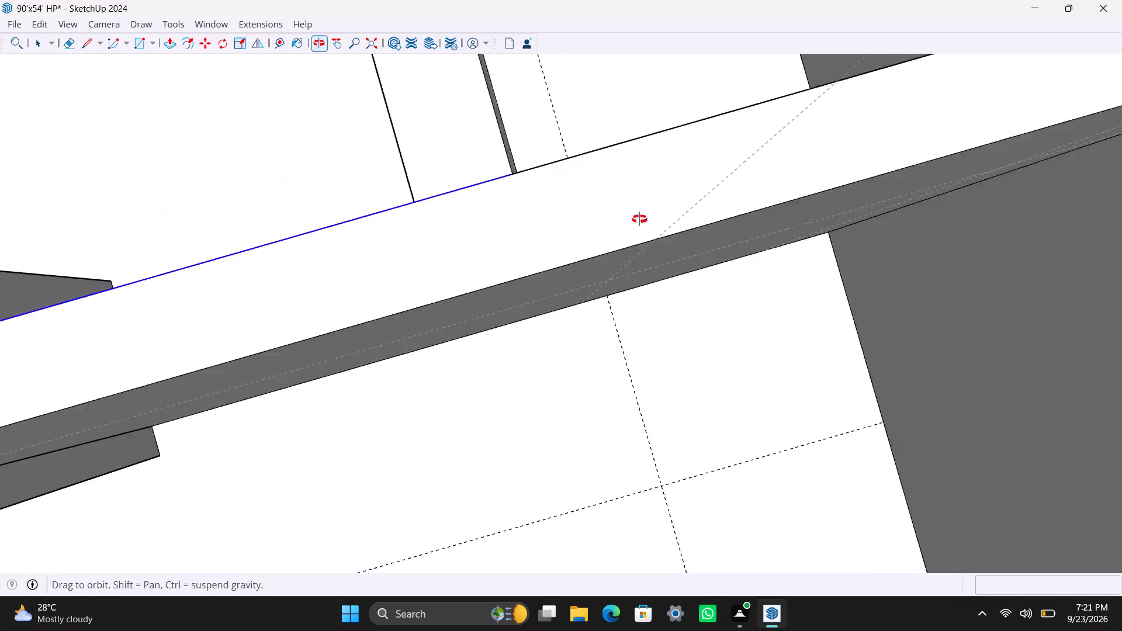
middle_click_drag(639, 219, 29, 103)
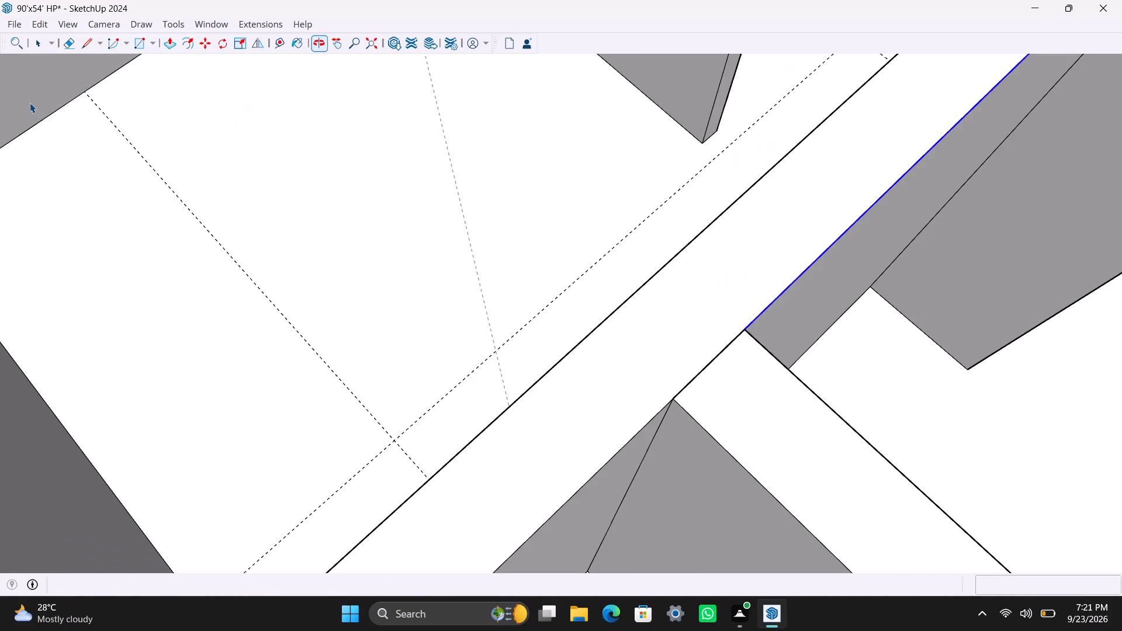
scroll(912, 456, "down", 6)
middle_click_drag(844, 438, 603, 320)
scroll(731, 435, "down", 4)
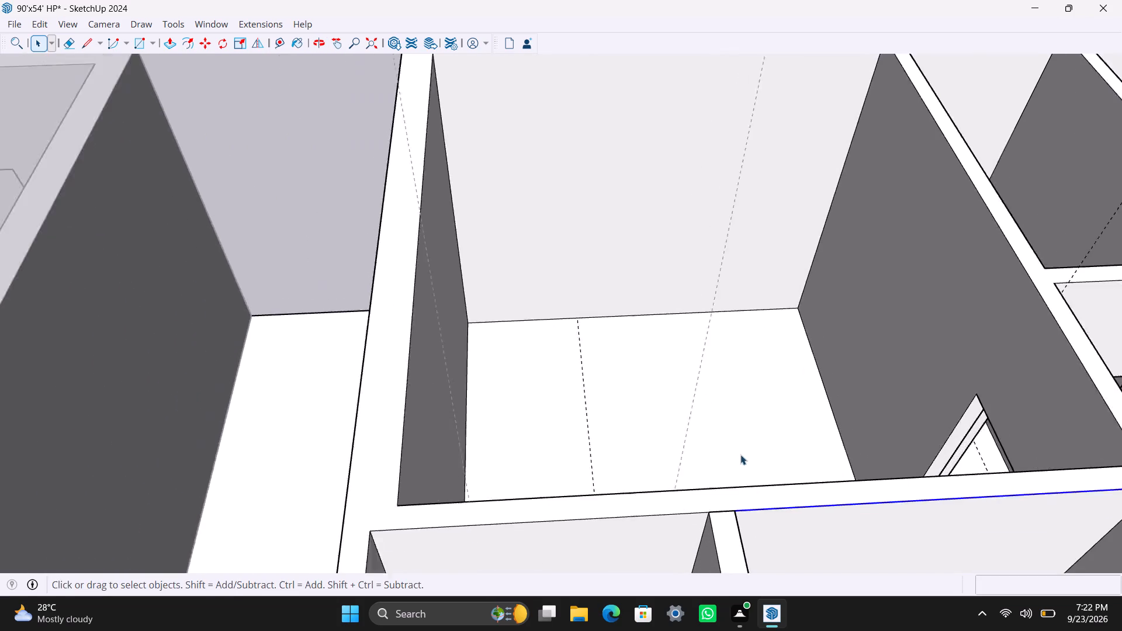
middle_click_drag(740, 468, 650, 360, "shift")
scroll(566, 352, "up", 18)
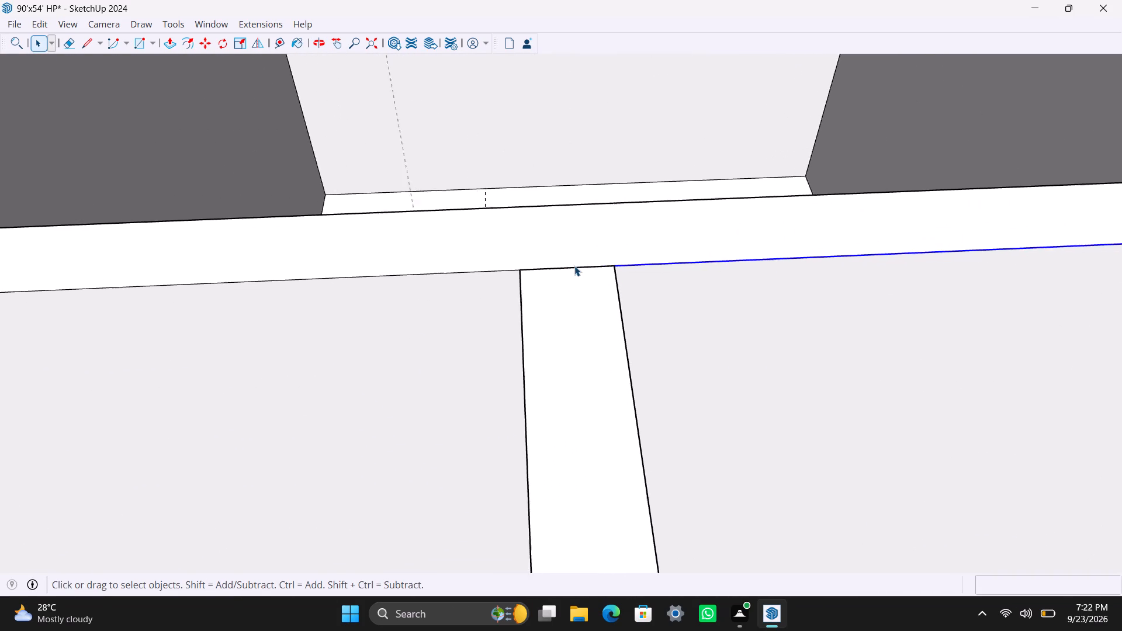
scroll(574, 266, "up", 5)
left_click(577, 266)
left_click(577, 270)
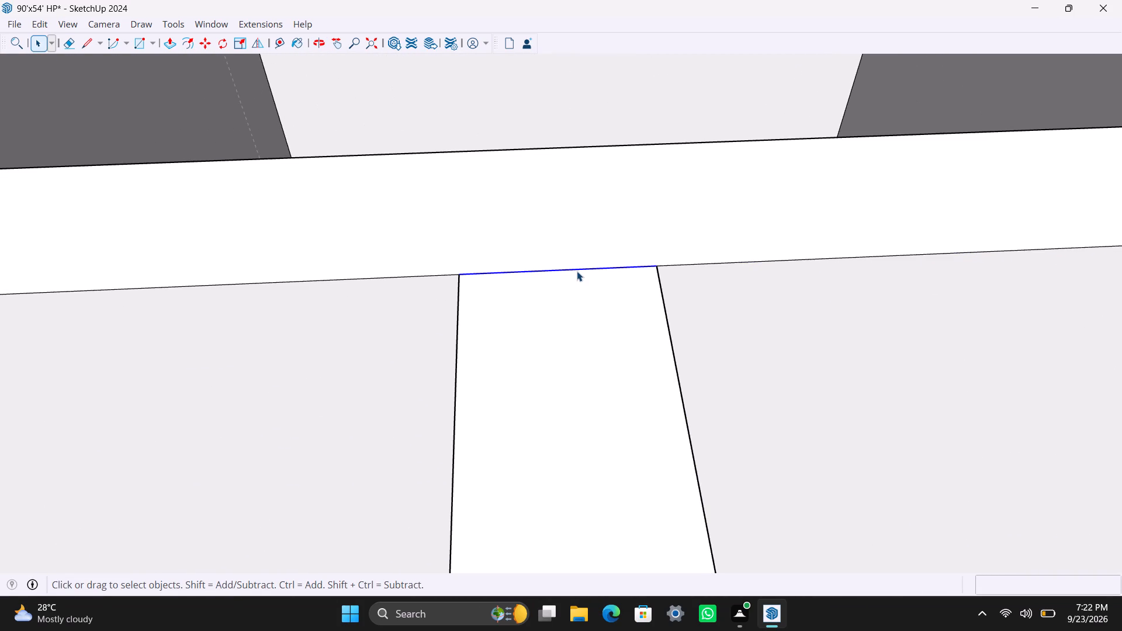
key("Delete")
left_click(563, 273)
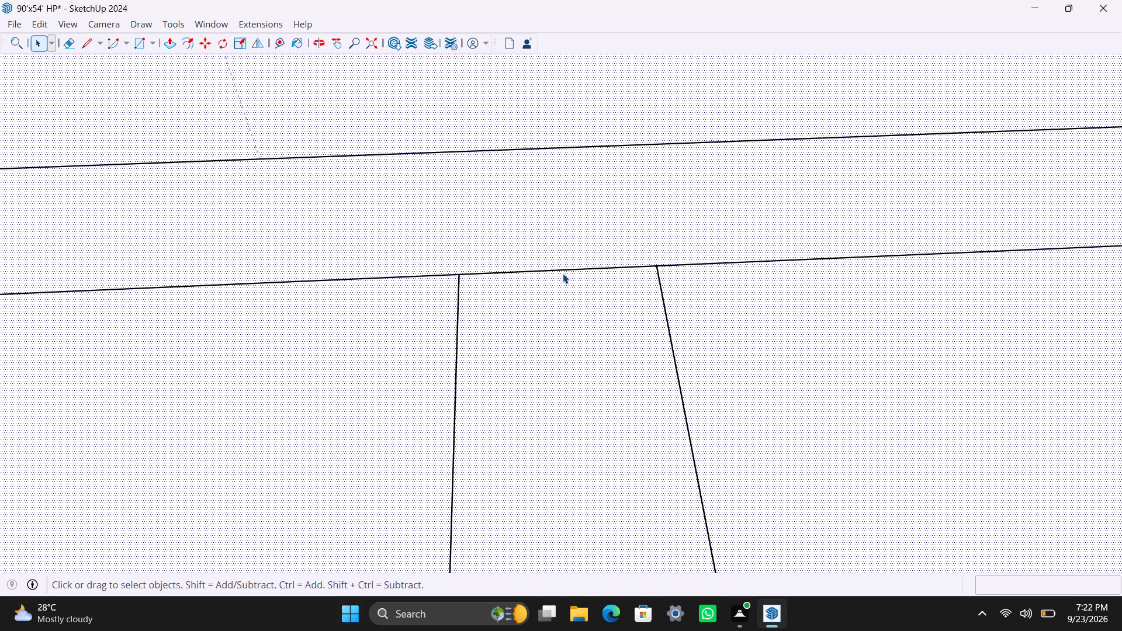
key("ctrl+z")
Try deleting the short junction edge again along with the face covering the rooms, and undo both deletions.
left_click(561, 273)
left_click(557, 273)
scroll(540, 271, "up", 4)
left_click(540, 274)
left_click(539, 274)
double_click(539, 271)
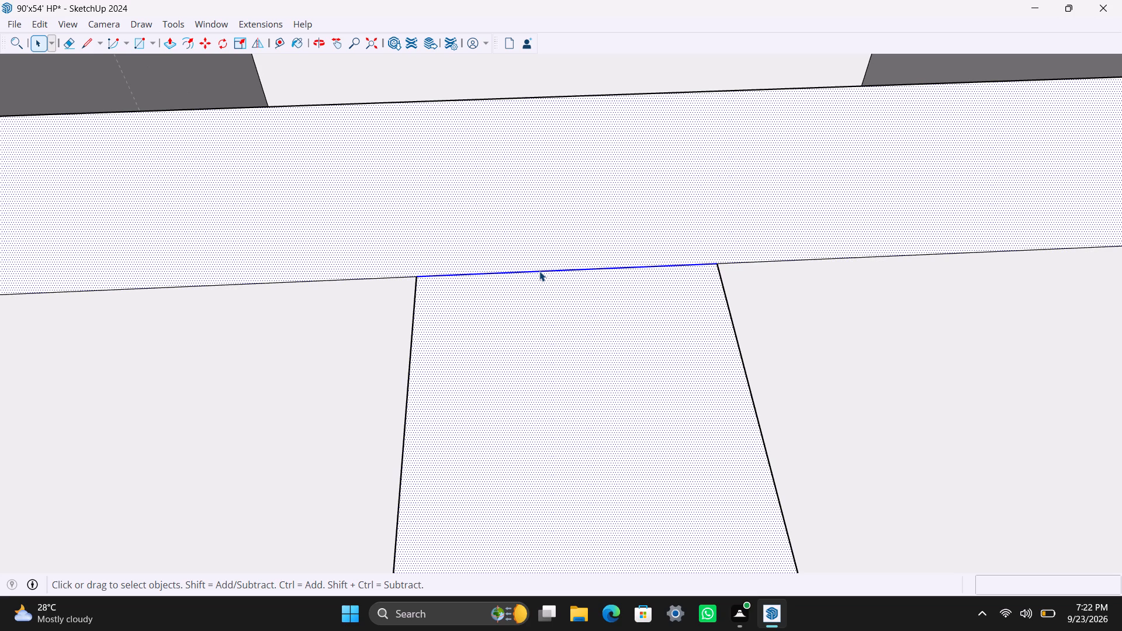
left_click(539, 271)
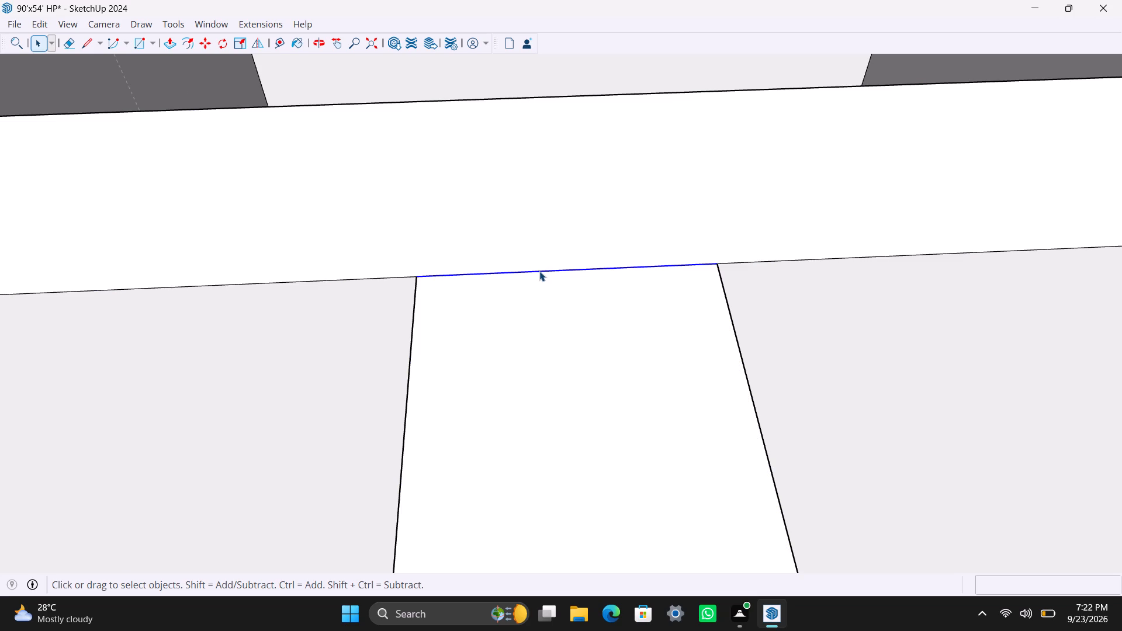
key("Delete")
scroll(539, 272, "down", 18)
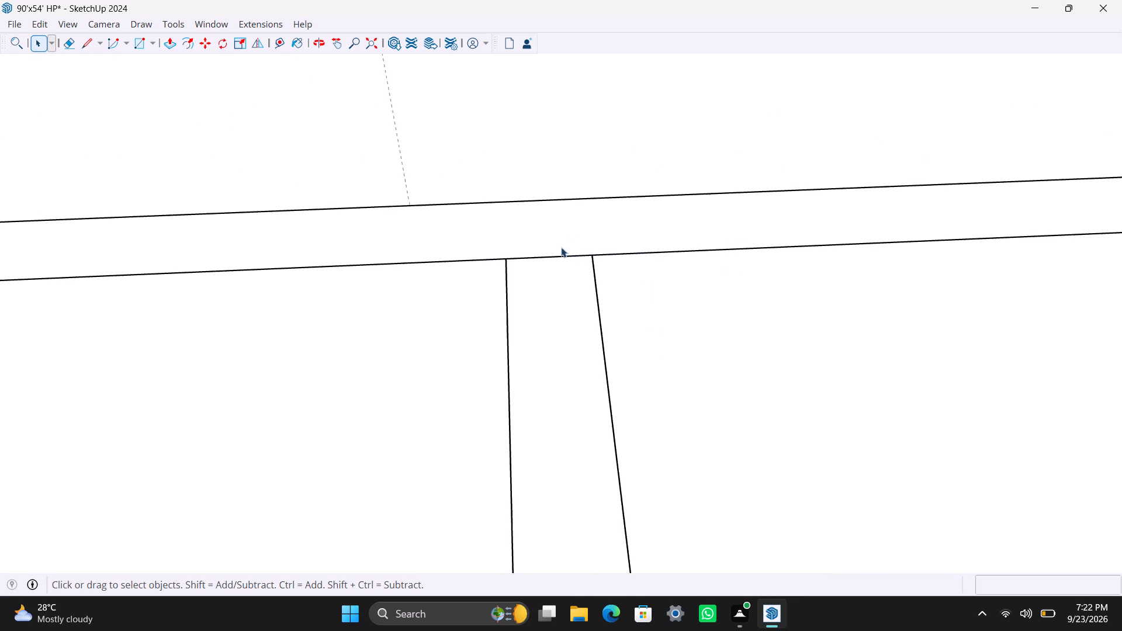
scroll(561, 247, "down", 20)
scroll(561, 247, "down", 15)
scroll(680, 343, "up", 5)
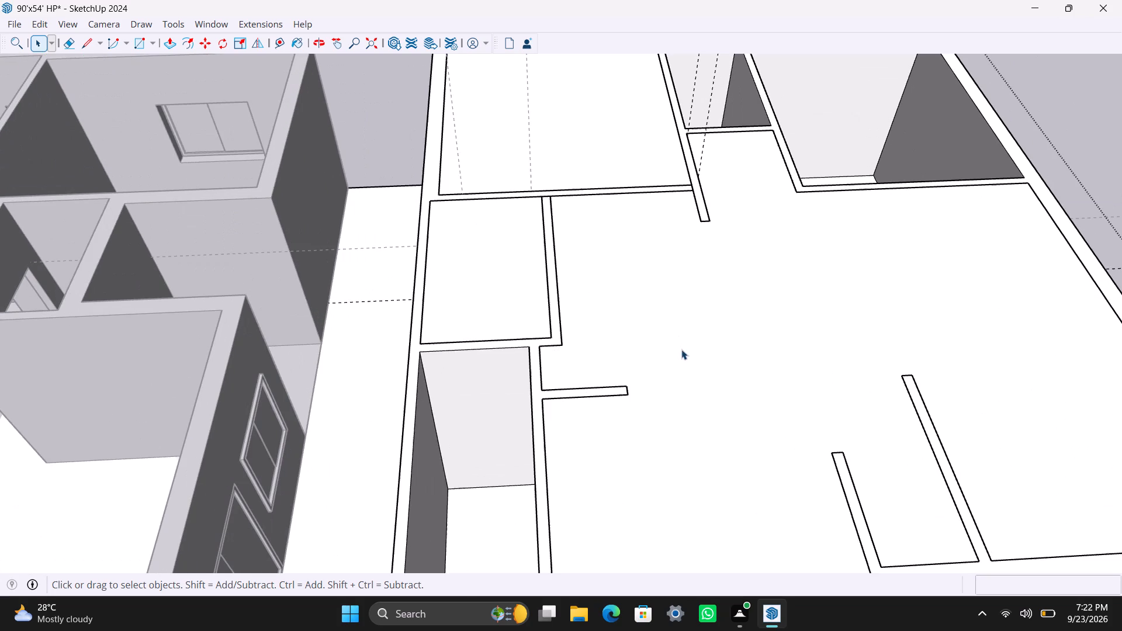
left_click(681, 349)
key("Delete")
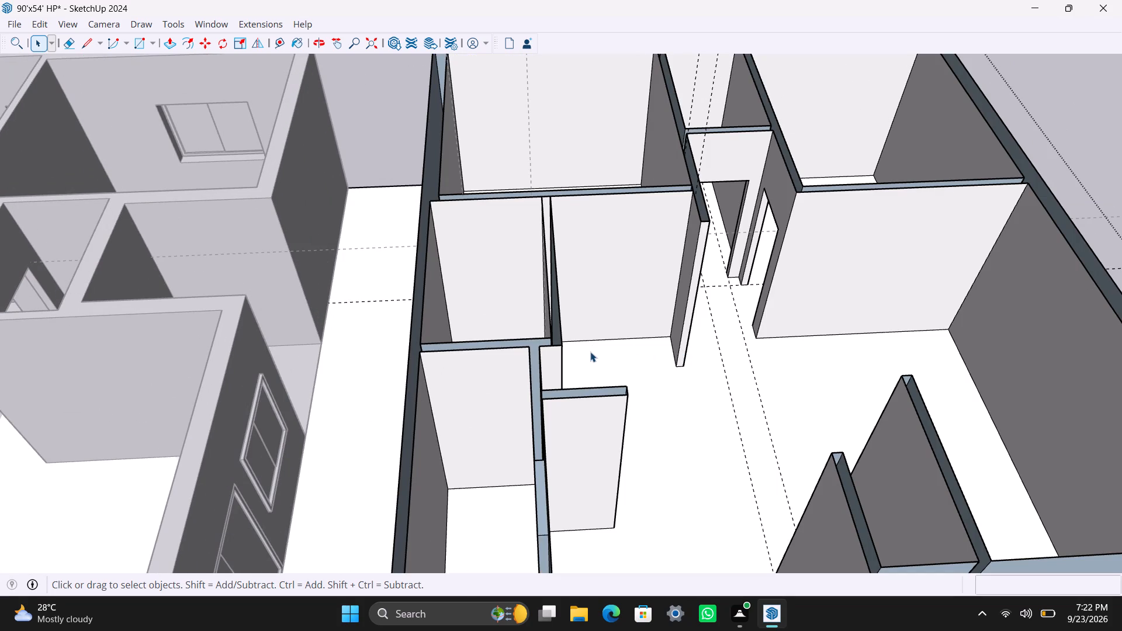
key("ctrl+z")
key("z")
Examine the junction of the partition and the cross wall from several angles.
scroll(602, 351, "up", 4)
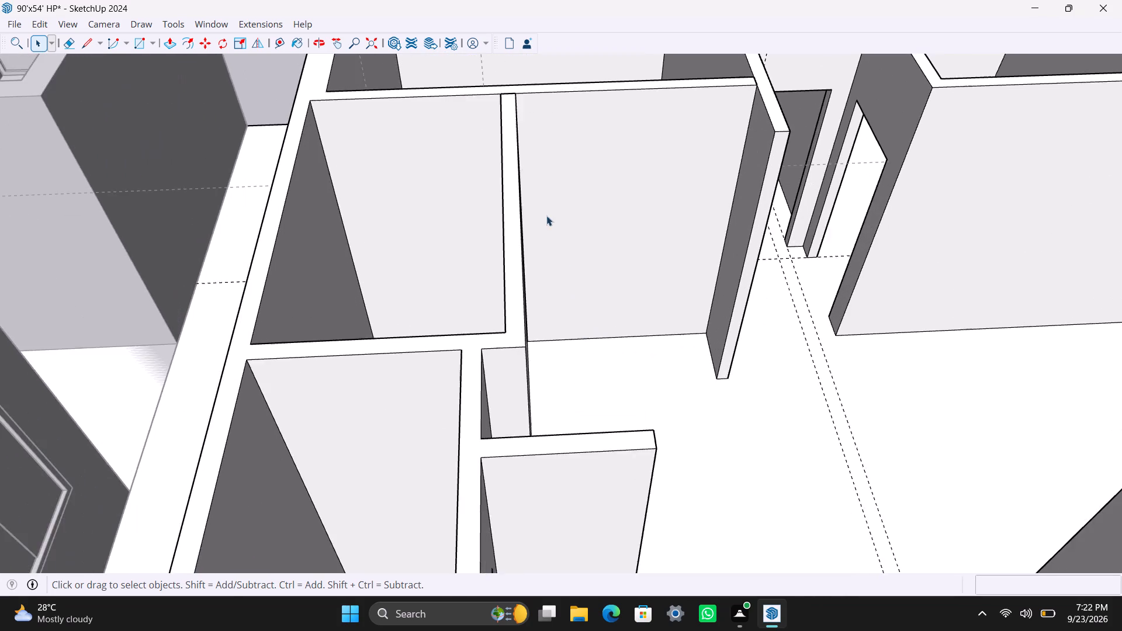
middle_click_drag(548, 217, 313, 366)
scroll(377, 331, "up", 16)
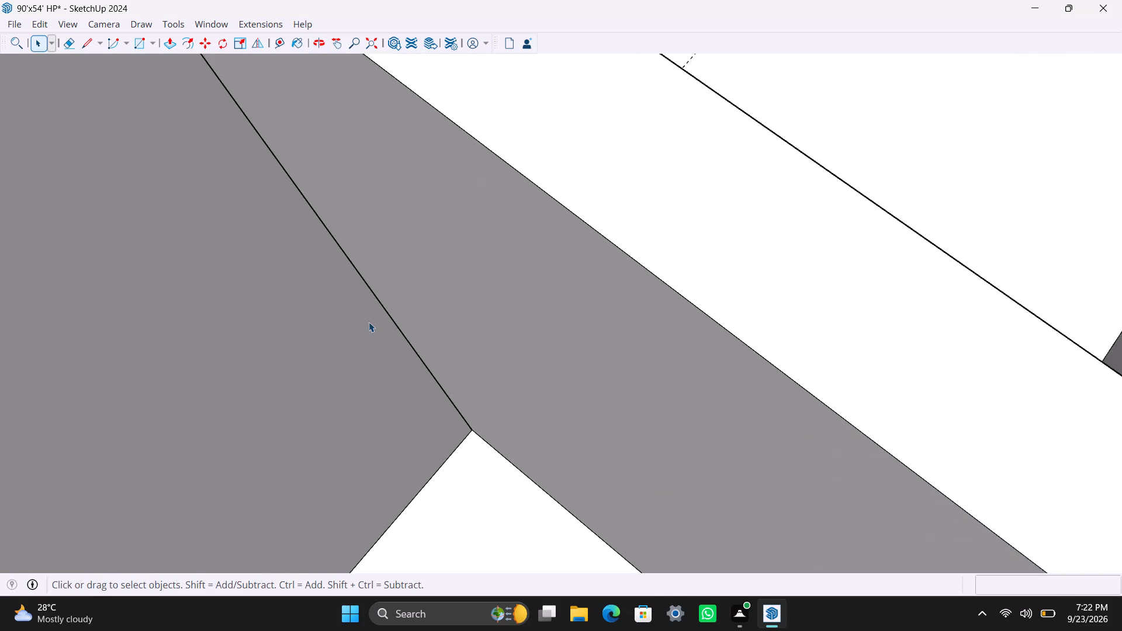
middle_click_drag(407, 330, 646, 405)
scroll(631, 386, "up", 1)
scroll(595, 326, "down", 2)
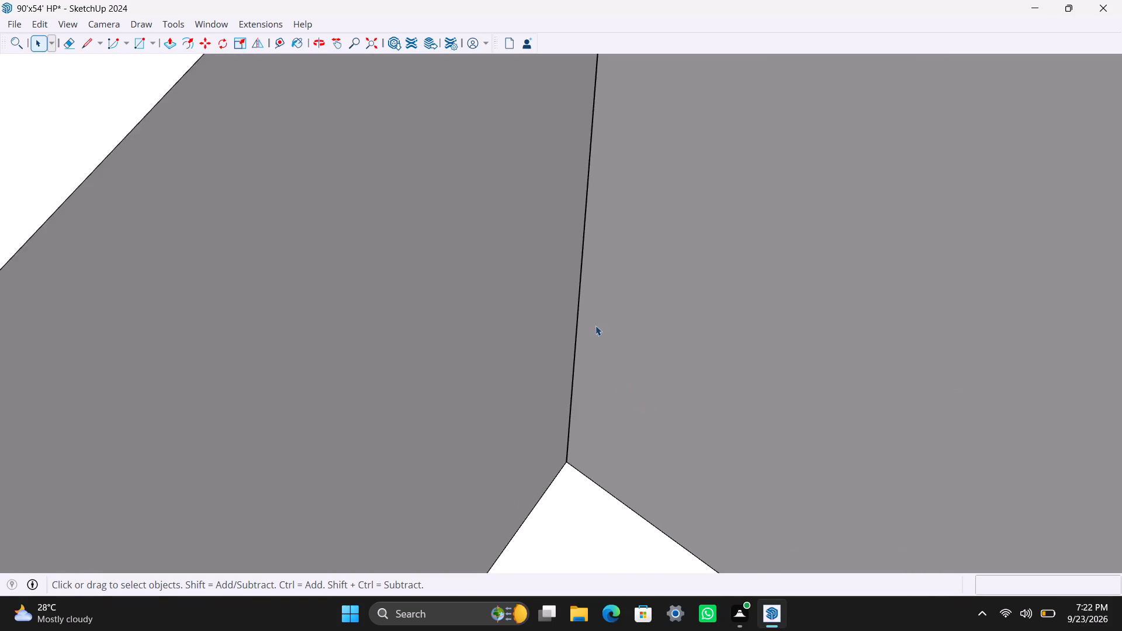
scroll(595, 325, "down", 10)
middle_click_drag(445, 156, 528, 261)
scroll(552, 205, "up", 3)
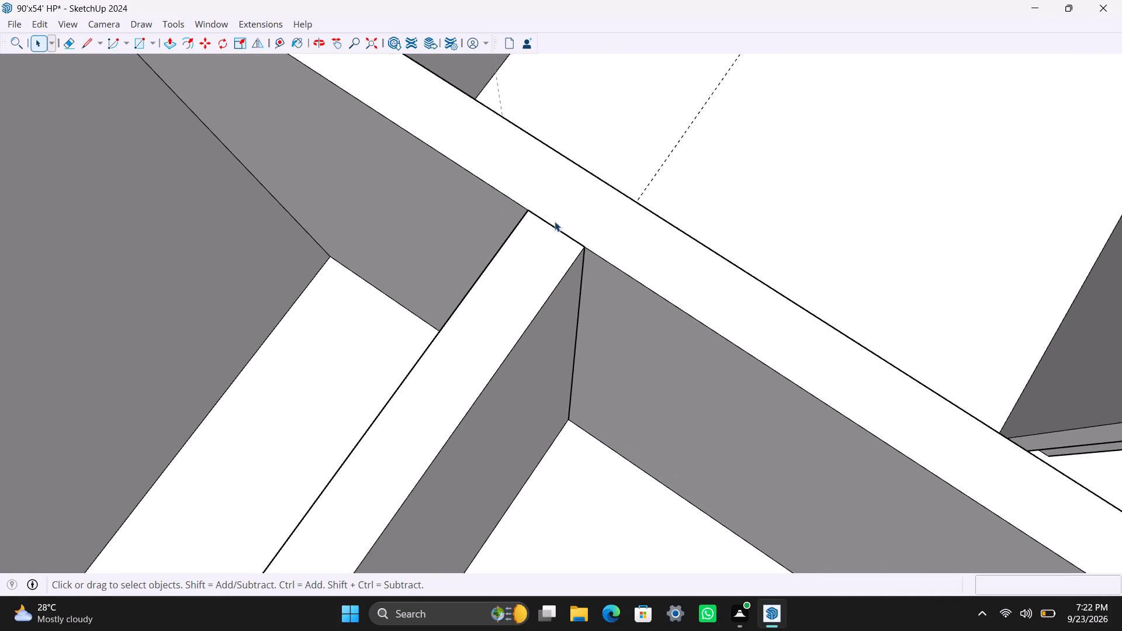
scroll(555, 221, "up", 4)
scroll(582, 229, "down", 6)
middle_click_drag(498, 265, 761, 171)
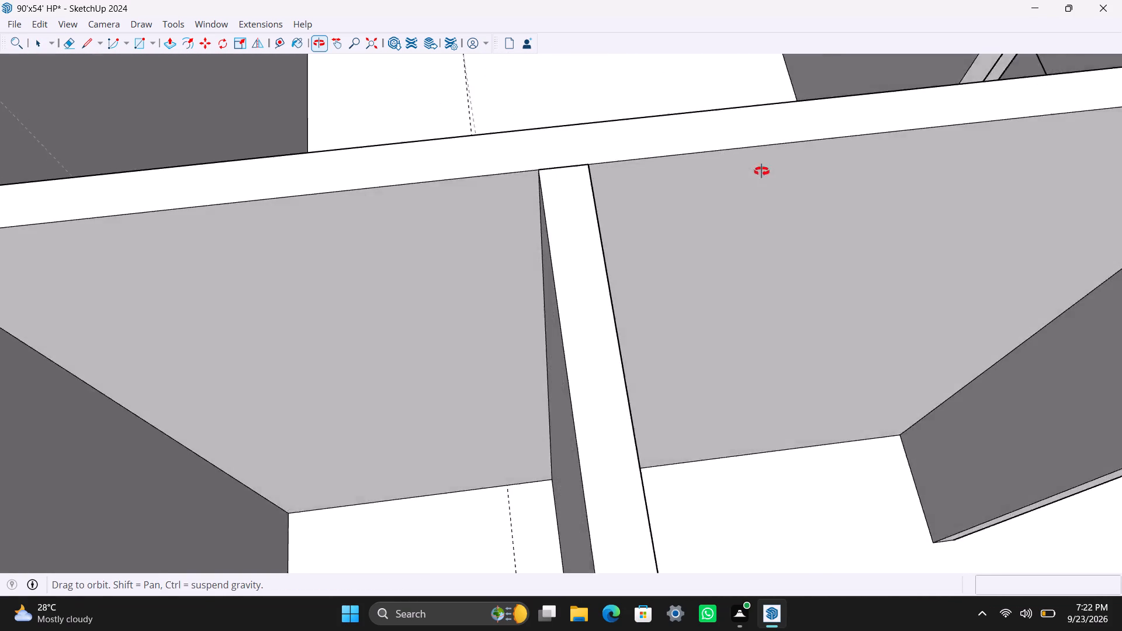
middle_click_drag(761, 171, 806, 117)
scroll(533, 150, "up", 6)
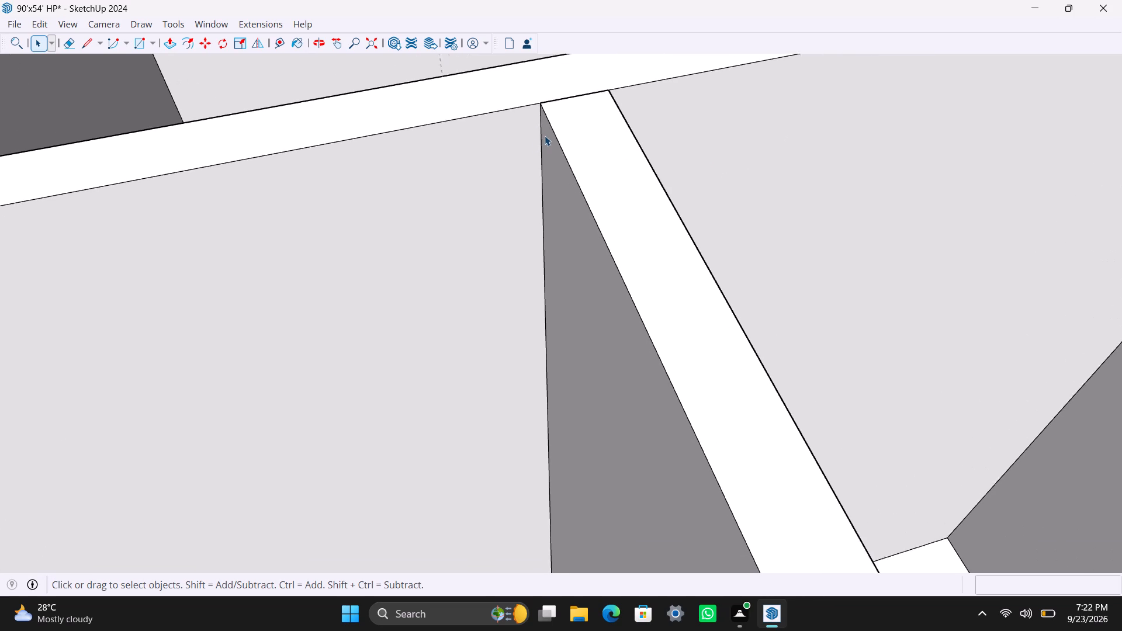
Check the partition's vertical corner edge and short top edge at the junction up close, and clear the selection.
left_click(538, 128)
scroll(539, 122, "up", 2)
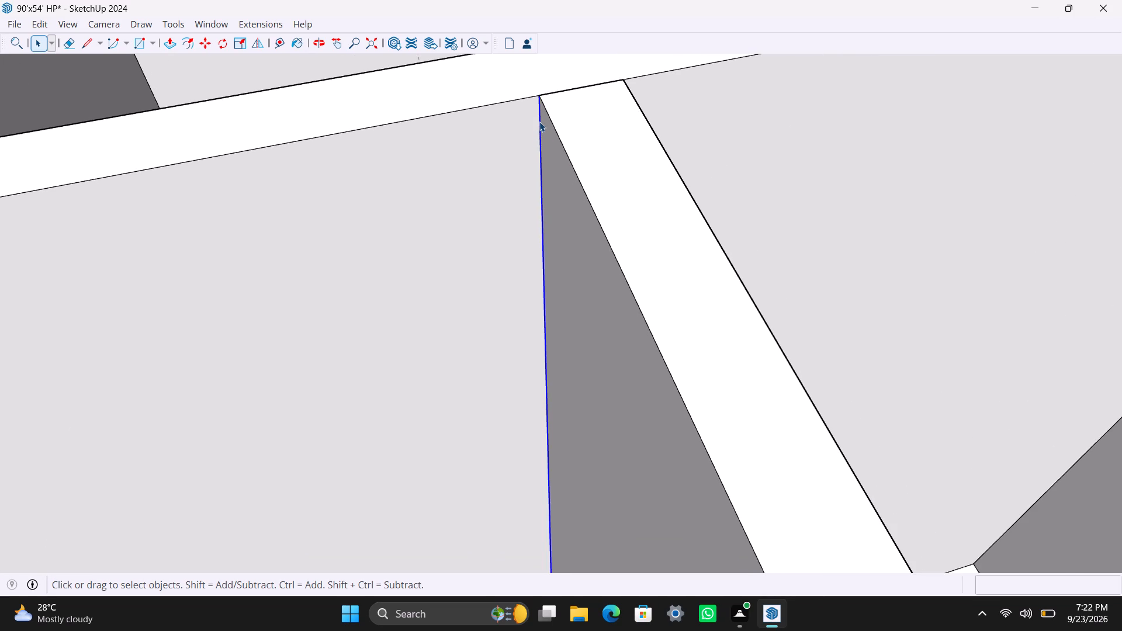
scroll(539, 122, "up", 6)
middle_click_drag(546, 134, 598, 310, "shift")
scroll(589, 272, "up", 13)
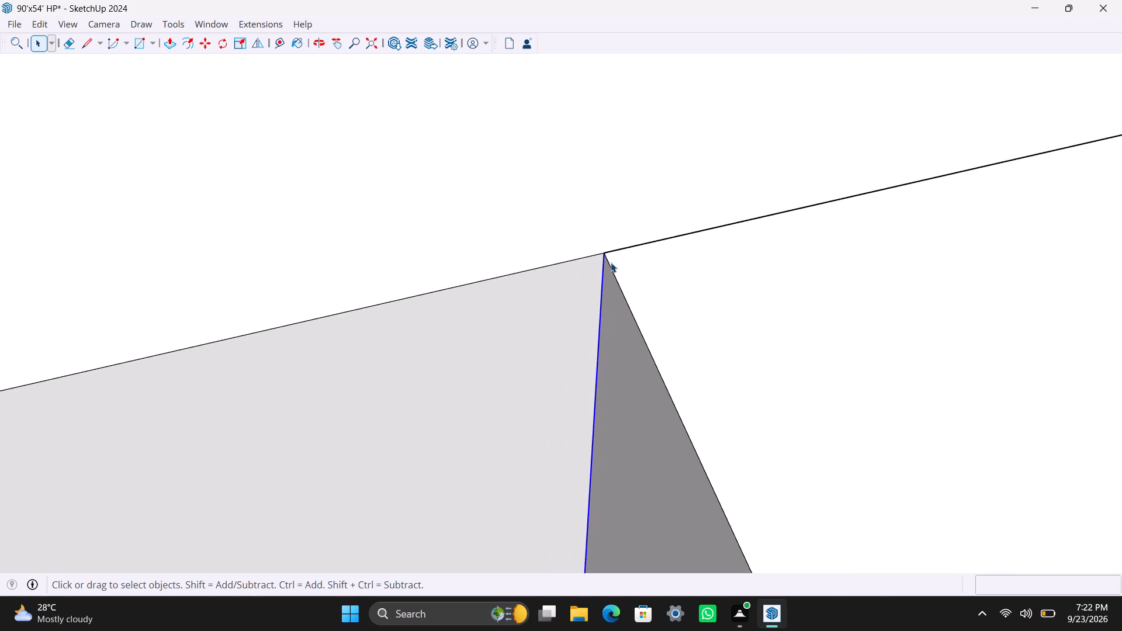
scroll(611, 262, "up", 20)
scroll(611, 262, "up", 13)
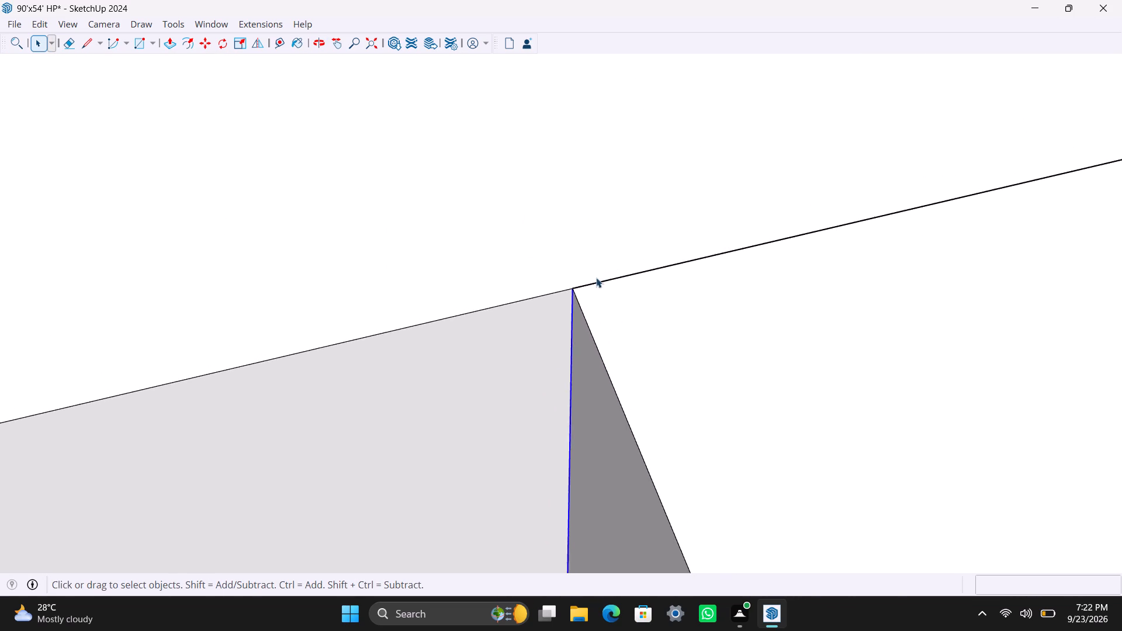
scroll(596, 278, "up", 10)
scroll(565, 282, "down", 7)
scroll(590, 188, "up", 2)
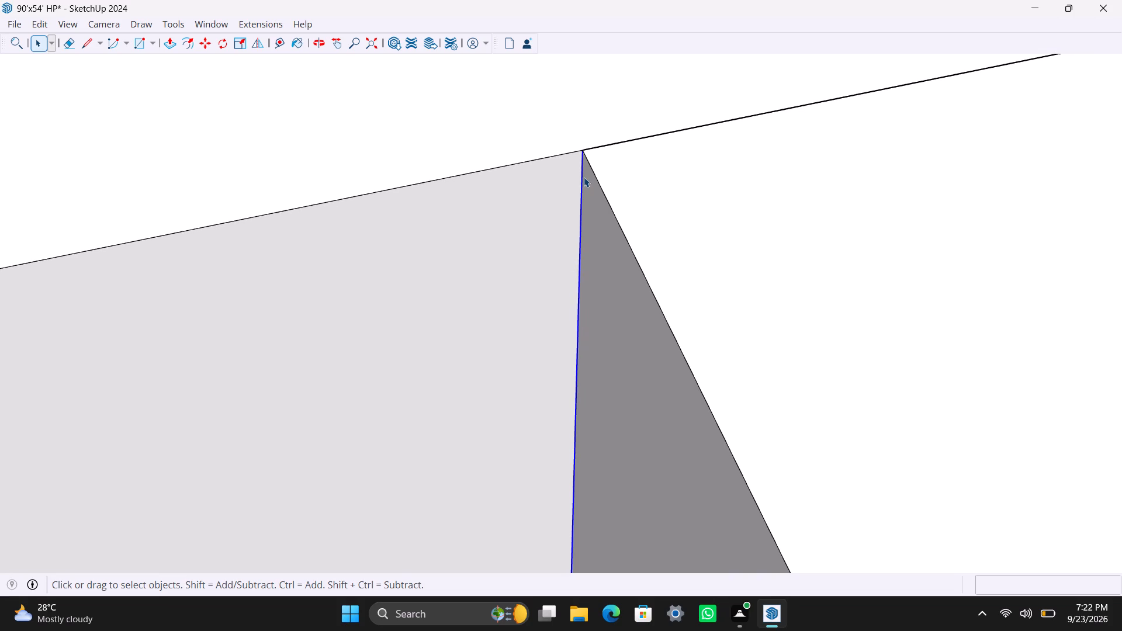
left_click(584, 152)
left_click(592, 147)
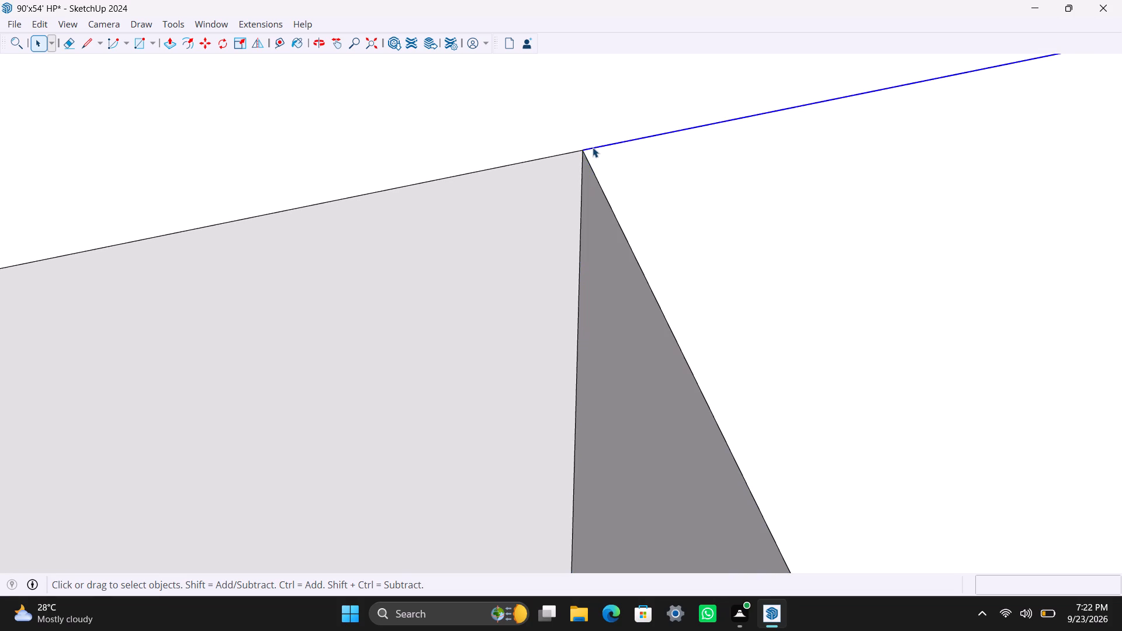
left_click_drag(593, 147, 606, 167)
key("space")
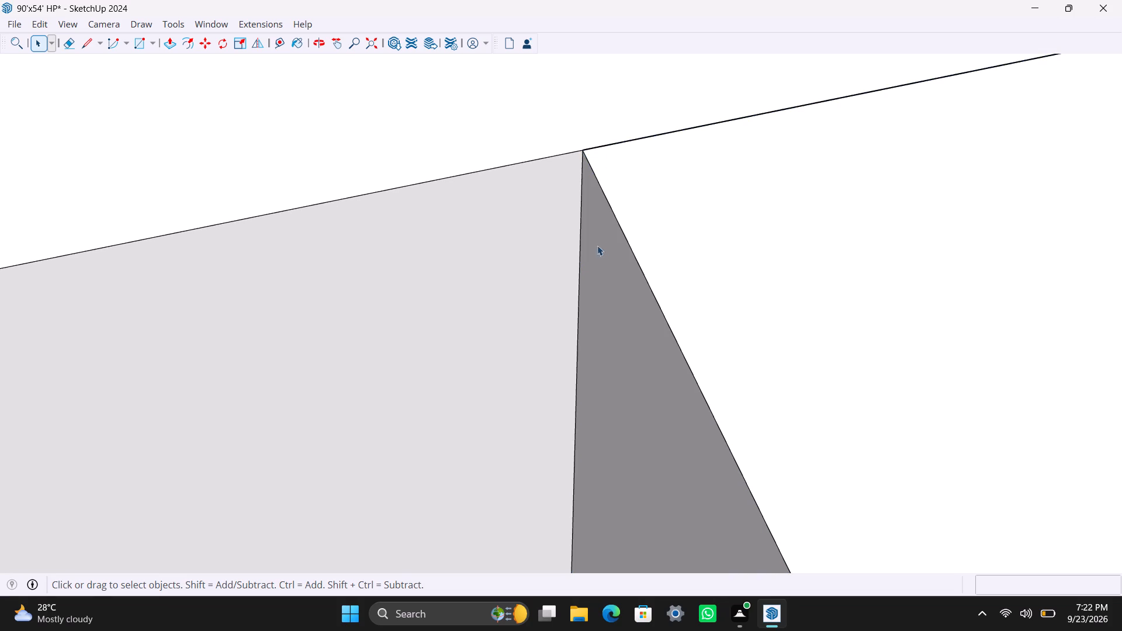
Draw the doorway rectangle on the cross wall's face in the adjoining room, following the guides down to the floor.
scroll(603, 271, "down", 20)
scroll(603, 271, "down", 20)
scroll(603, 271, "down", 6)
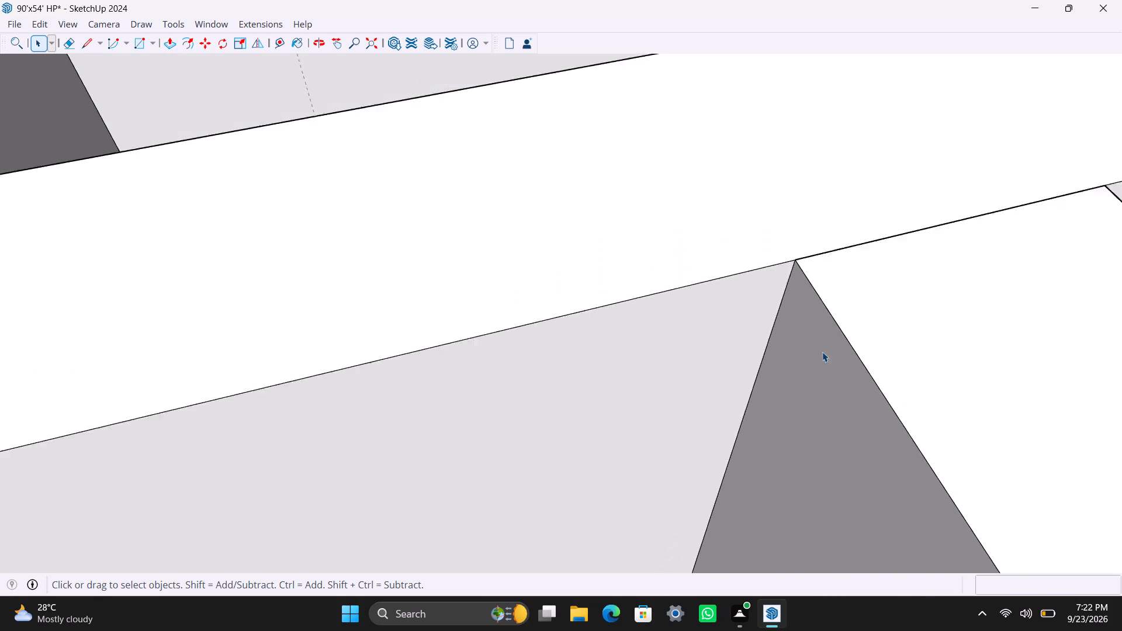
scroll(822, 352, "down", 6)
scroll(794, 341, "down", 20)
scroll(794, 341, "down", 12)
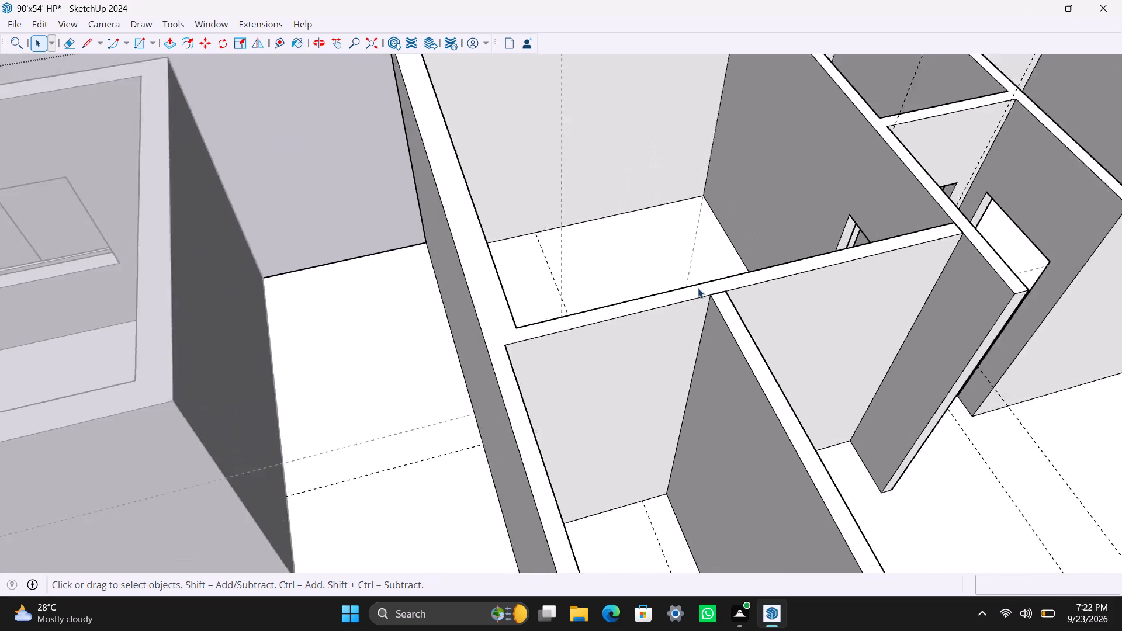
scroll(698, 288, "down", 8)
middle_click_drag(822, 337, 283, 355)
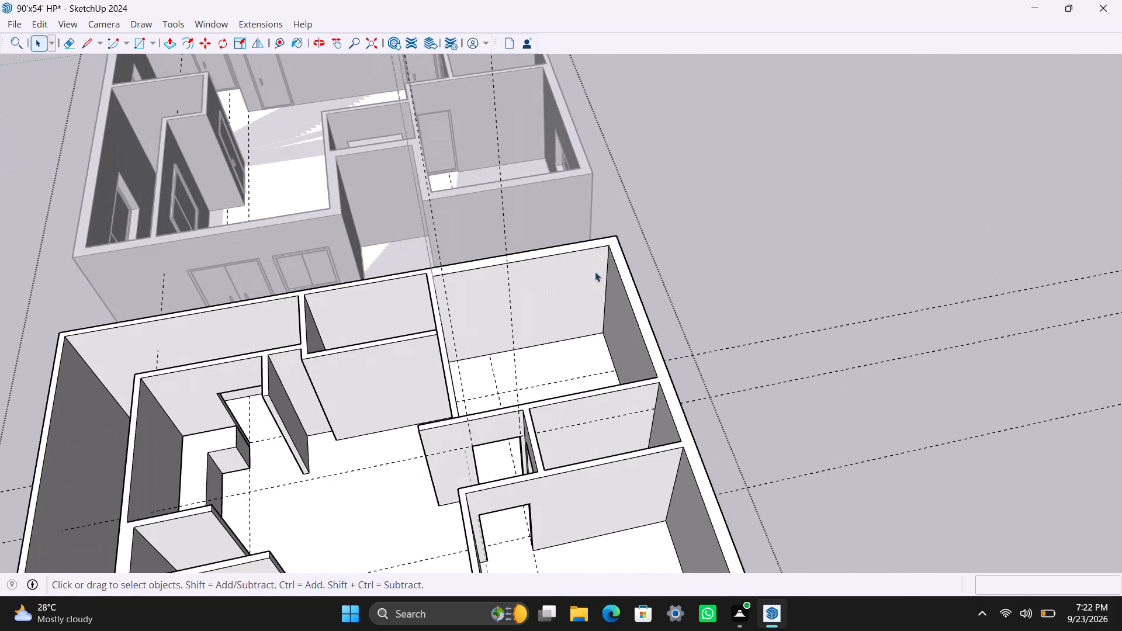
scroll(488, 290, "up", 5)
scroll(417, 294, "up", 5)
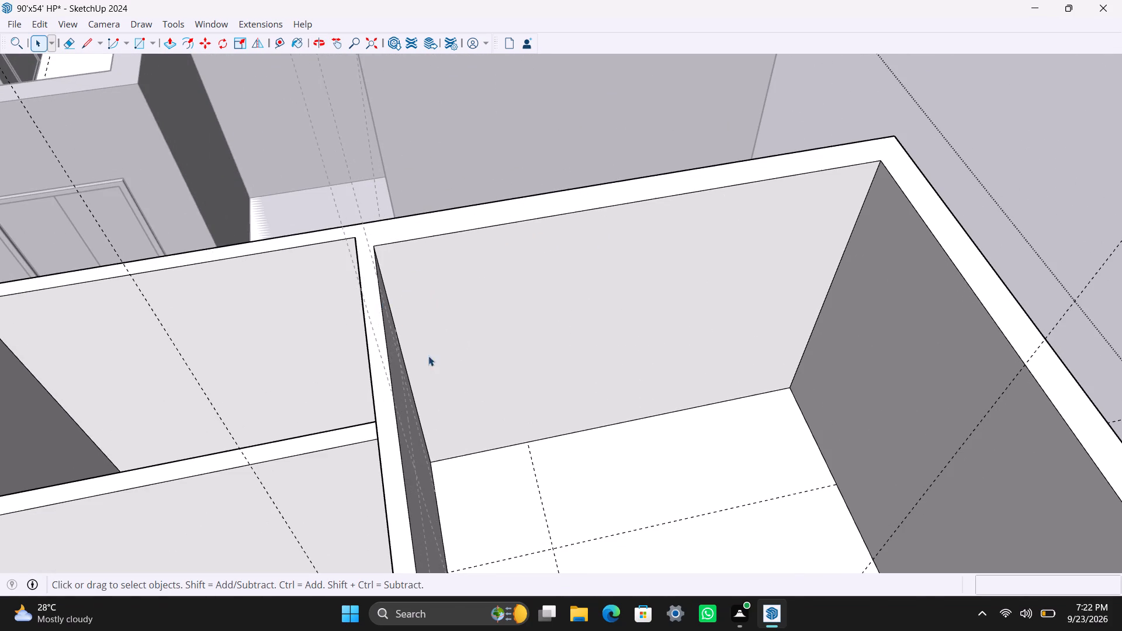
scroll(505, 473, "down", 6)
middle_click_drag(573, 466, 116, 460)
scroll(241, 346, "up", 4)
middle_click_drag(395, 308, 261, 336)
middle_click_drag(362, 297, 477, 446, "shift")
scroll(602, 311, "up", 4)
middle_click_drag(601, 305, 571, 289)
scroll(611, 317, "up", 2)
key("r")
left_click(577, 287)
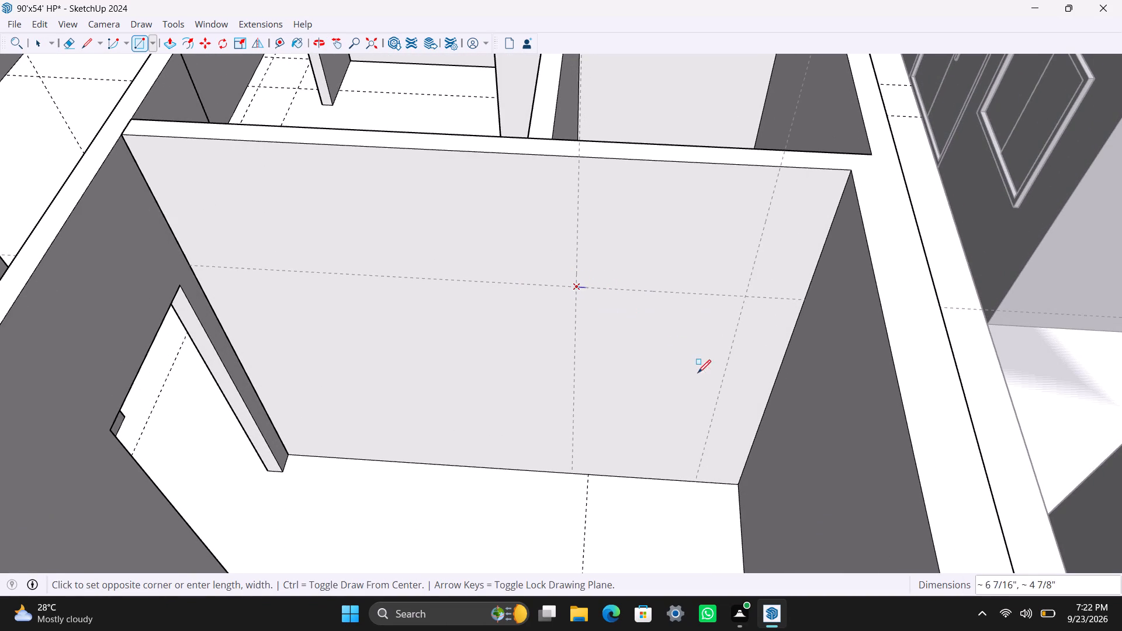
left_click(698, 478)
key("space")
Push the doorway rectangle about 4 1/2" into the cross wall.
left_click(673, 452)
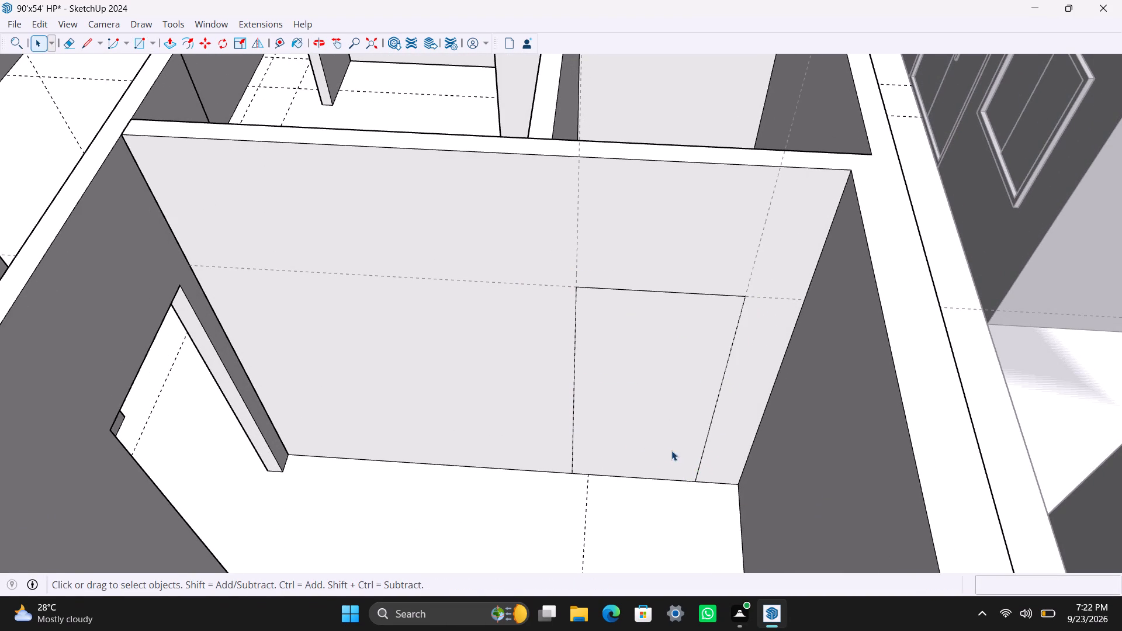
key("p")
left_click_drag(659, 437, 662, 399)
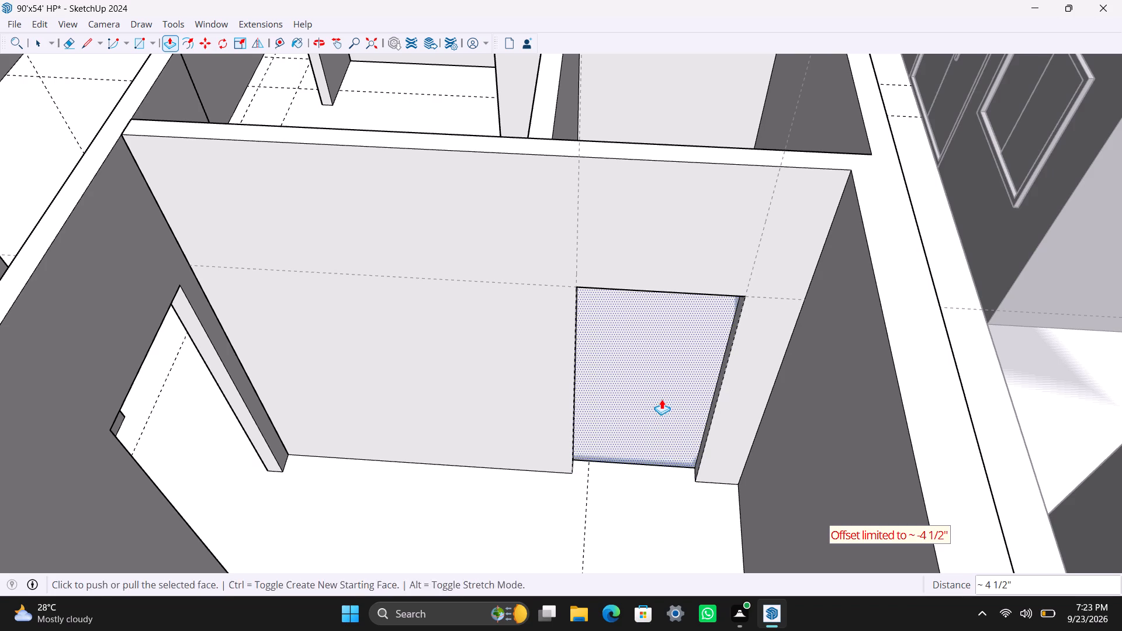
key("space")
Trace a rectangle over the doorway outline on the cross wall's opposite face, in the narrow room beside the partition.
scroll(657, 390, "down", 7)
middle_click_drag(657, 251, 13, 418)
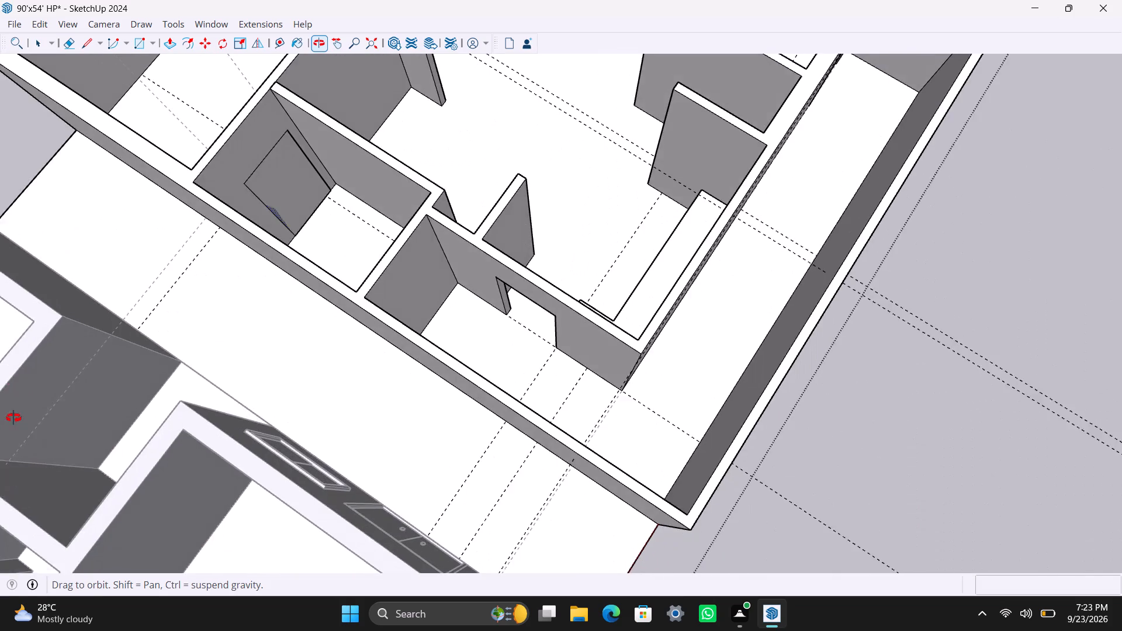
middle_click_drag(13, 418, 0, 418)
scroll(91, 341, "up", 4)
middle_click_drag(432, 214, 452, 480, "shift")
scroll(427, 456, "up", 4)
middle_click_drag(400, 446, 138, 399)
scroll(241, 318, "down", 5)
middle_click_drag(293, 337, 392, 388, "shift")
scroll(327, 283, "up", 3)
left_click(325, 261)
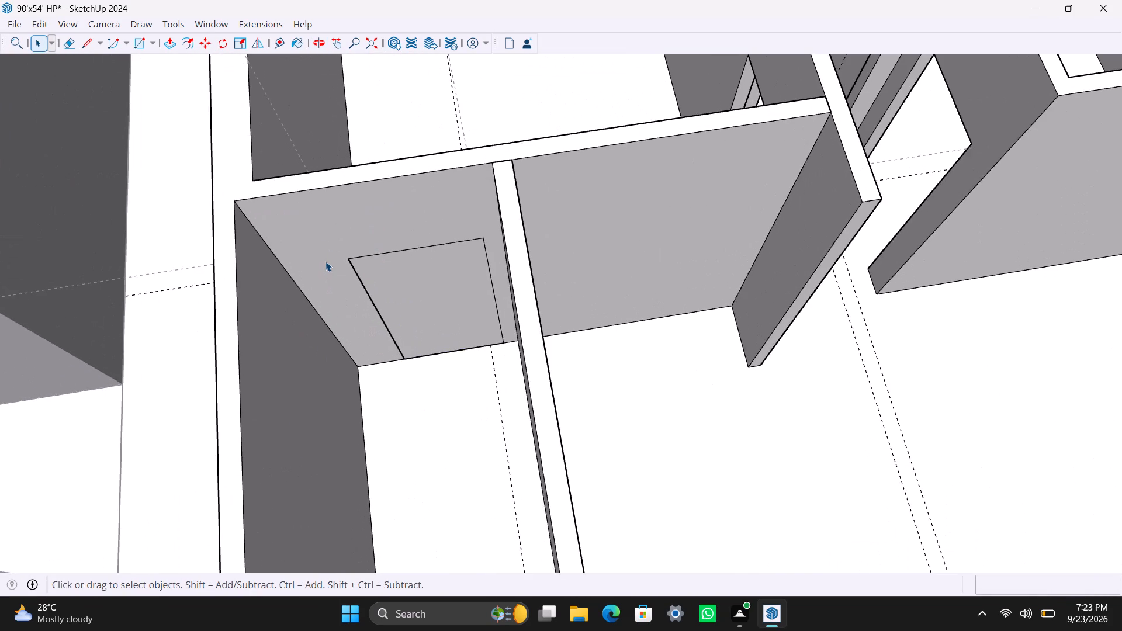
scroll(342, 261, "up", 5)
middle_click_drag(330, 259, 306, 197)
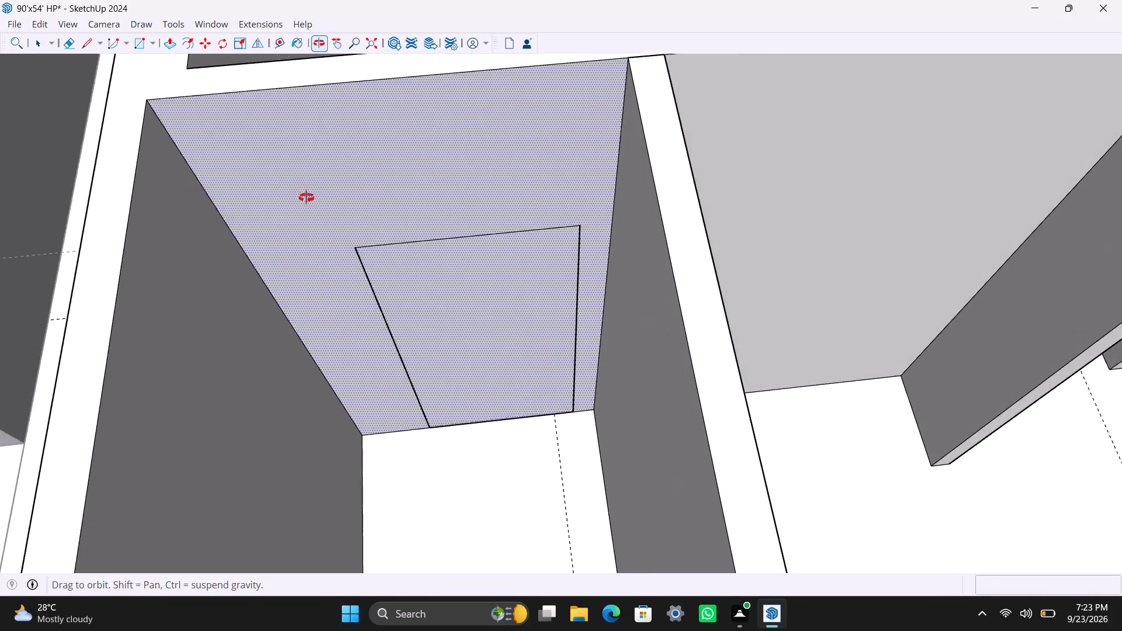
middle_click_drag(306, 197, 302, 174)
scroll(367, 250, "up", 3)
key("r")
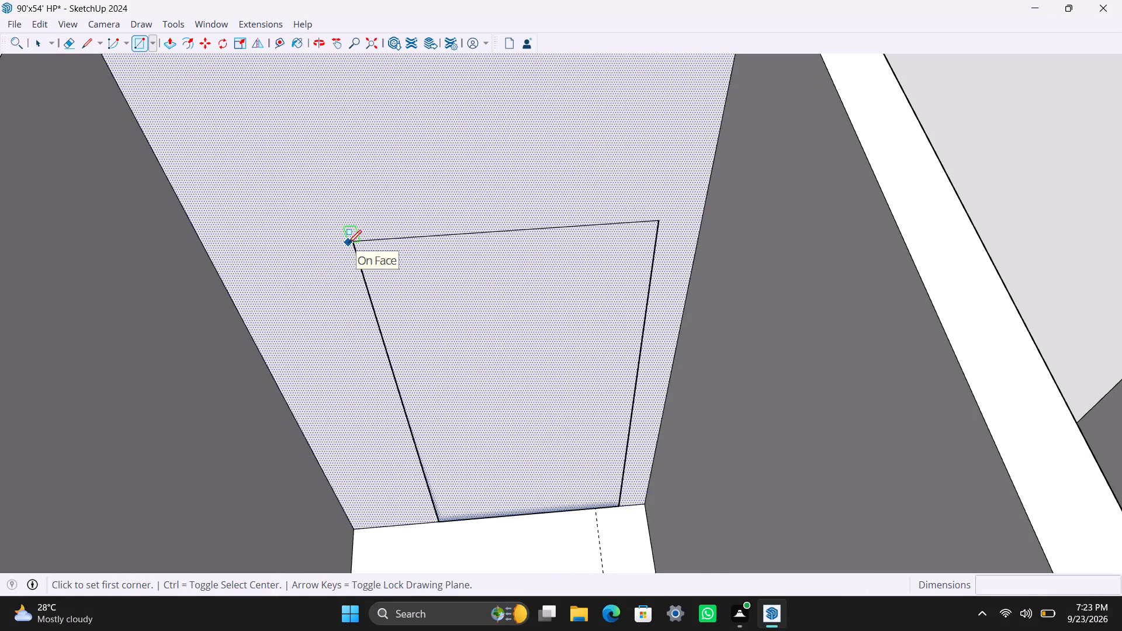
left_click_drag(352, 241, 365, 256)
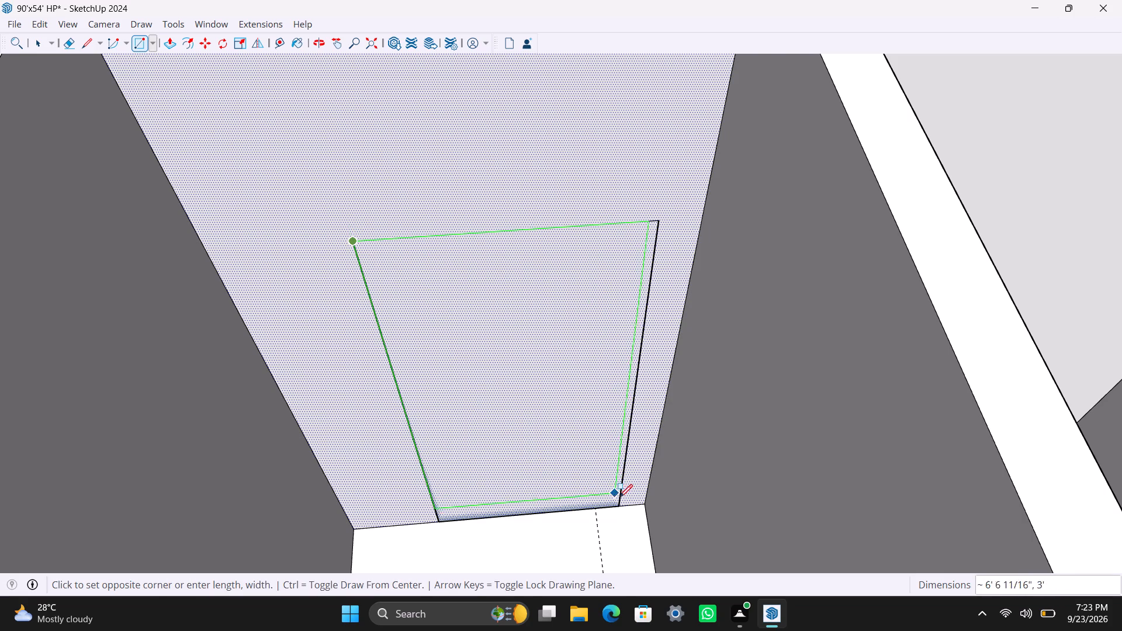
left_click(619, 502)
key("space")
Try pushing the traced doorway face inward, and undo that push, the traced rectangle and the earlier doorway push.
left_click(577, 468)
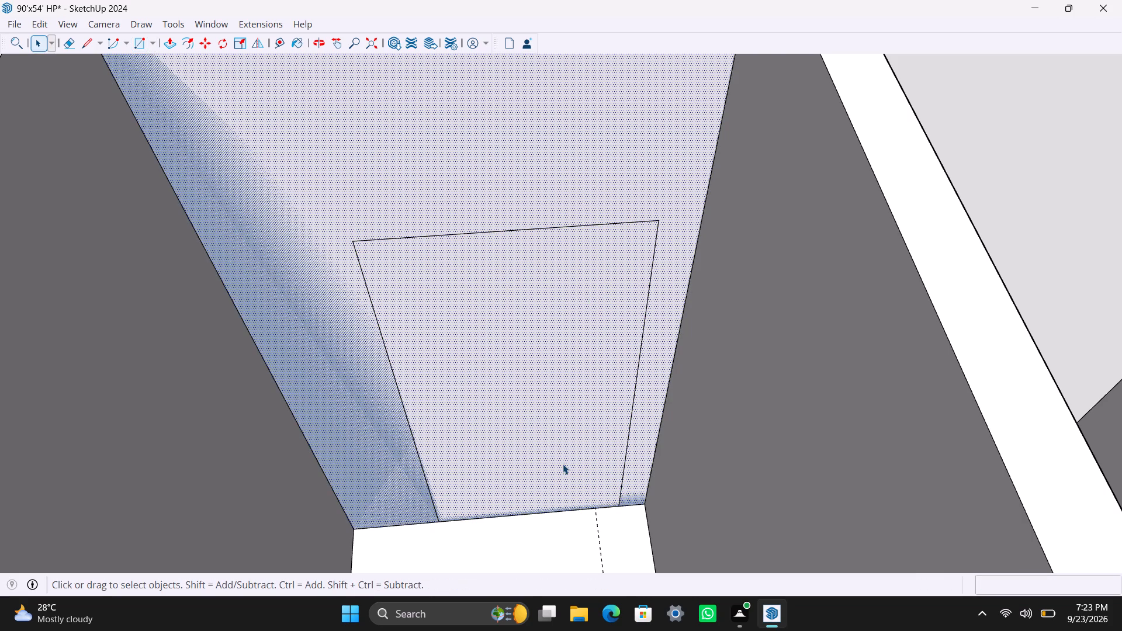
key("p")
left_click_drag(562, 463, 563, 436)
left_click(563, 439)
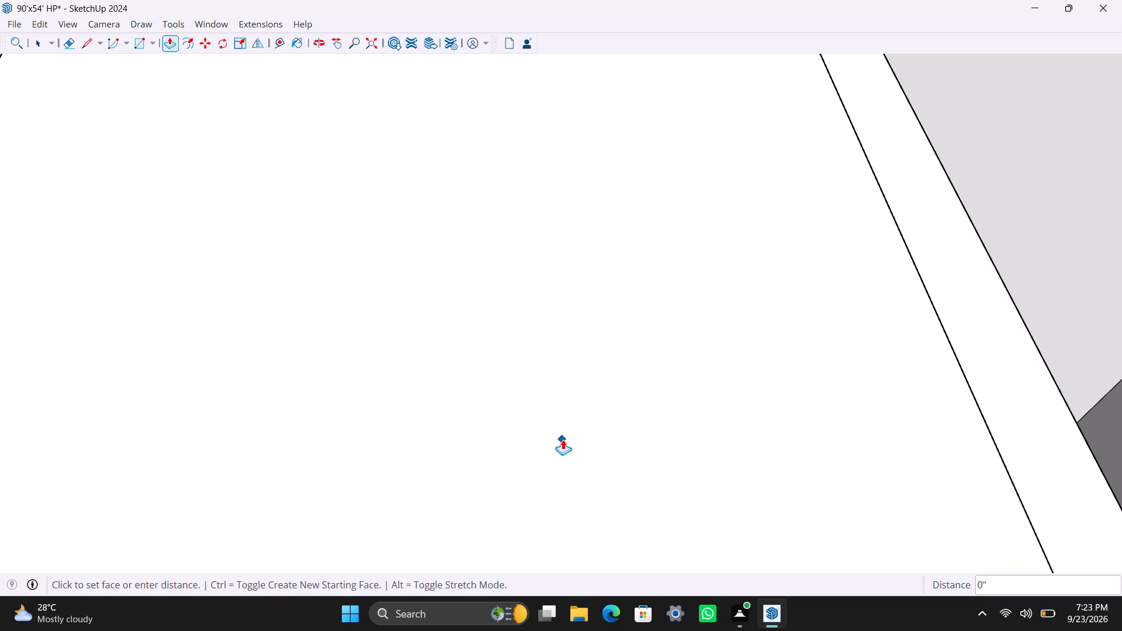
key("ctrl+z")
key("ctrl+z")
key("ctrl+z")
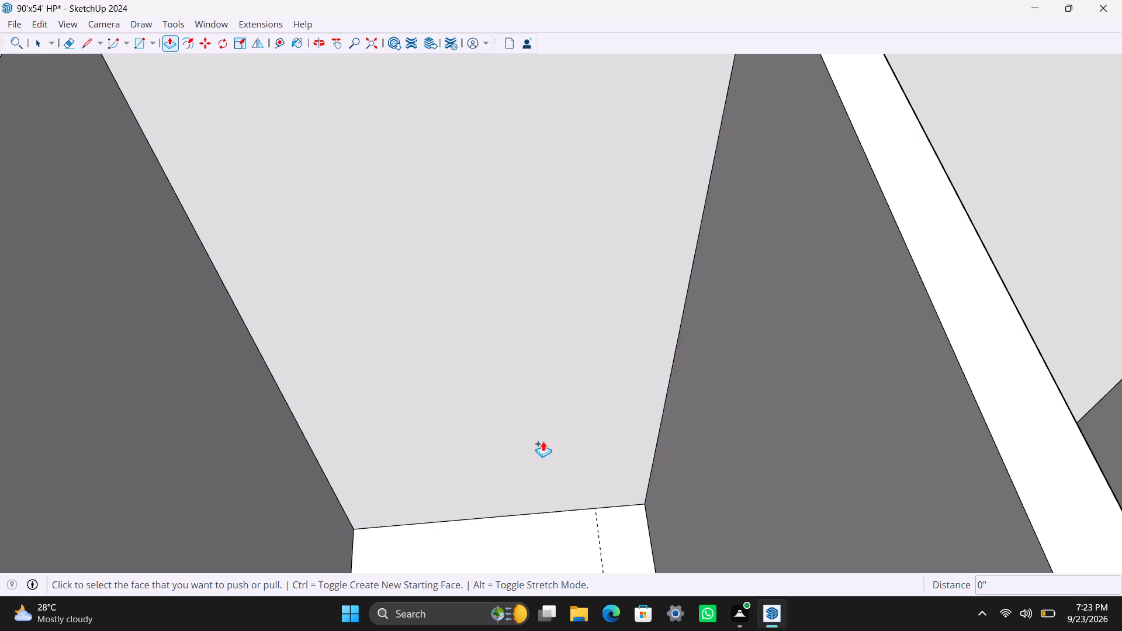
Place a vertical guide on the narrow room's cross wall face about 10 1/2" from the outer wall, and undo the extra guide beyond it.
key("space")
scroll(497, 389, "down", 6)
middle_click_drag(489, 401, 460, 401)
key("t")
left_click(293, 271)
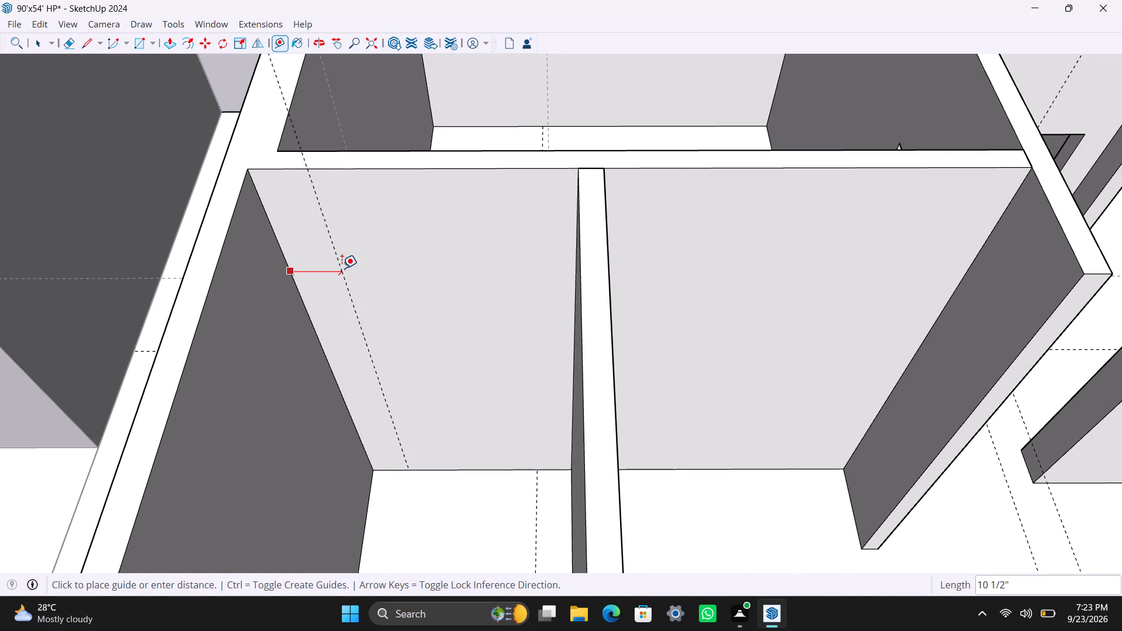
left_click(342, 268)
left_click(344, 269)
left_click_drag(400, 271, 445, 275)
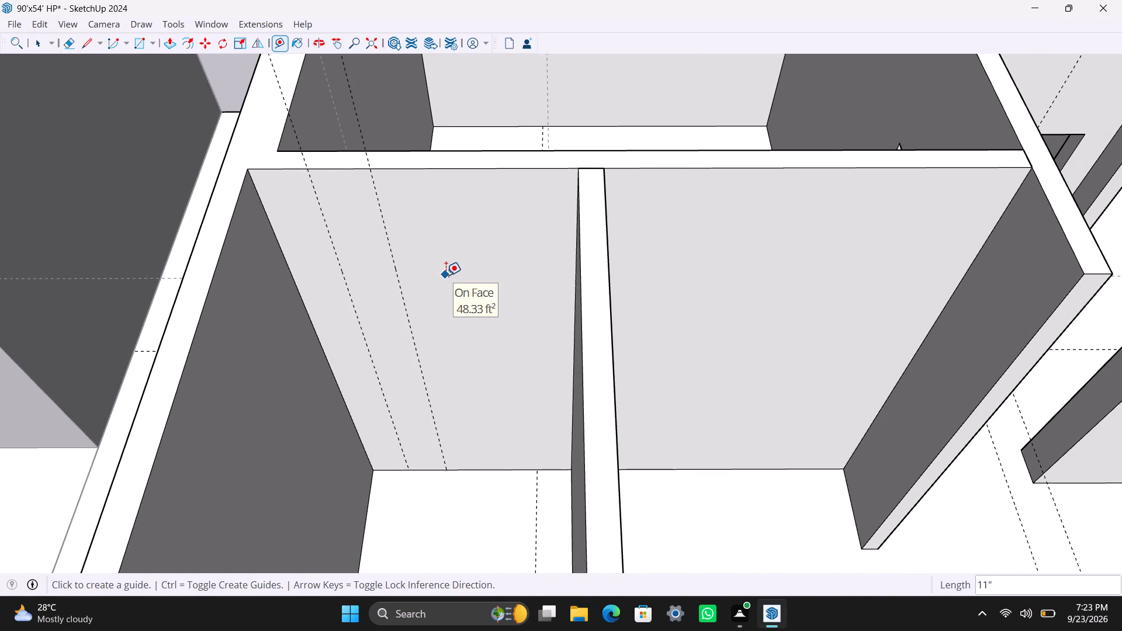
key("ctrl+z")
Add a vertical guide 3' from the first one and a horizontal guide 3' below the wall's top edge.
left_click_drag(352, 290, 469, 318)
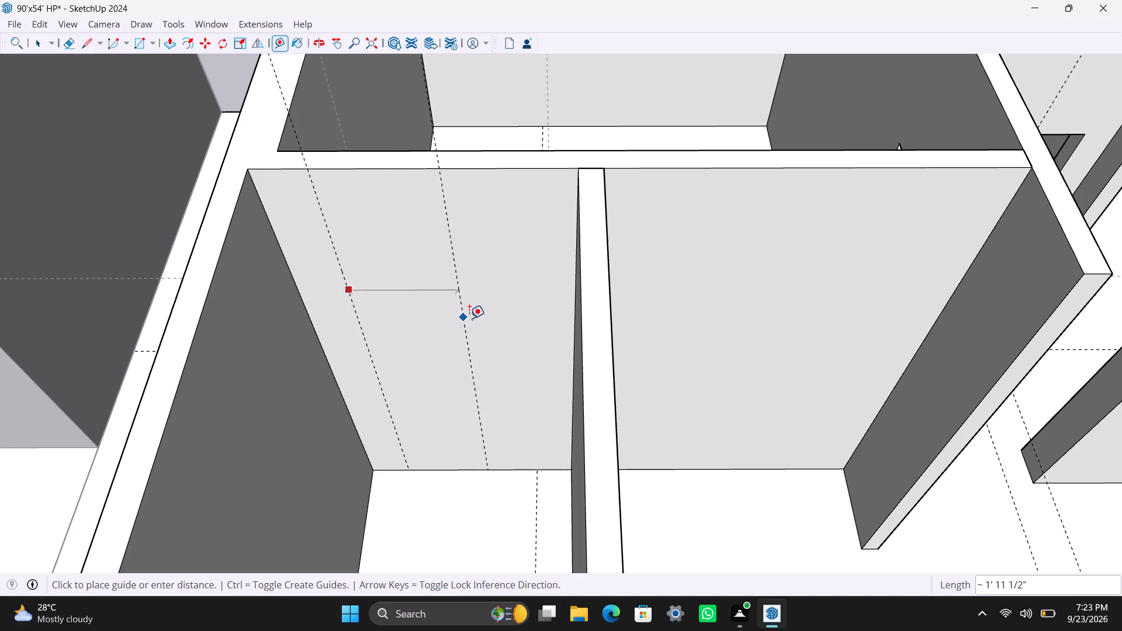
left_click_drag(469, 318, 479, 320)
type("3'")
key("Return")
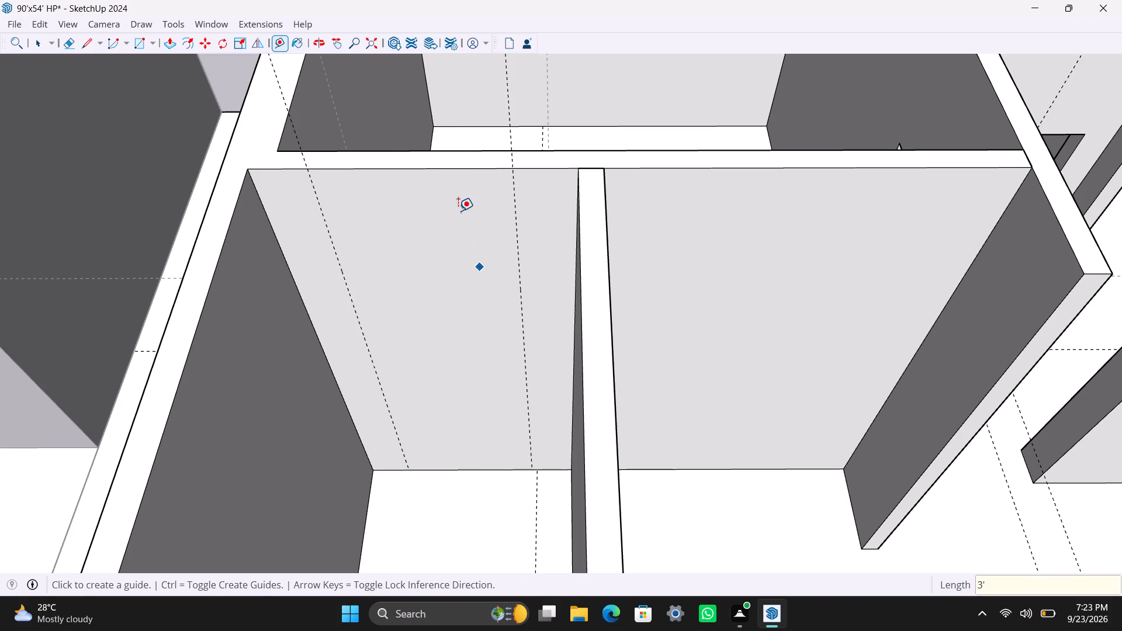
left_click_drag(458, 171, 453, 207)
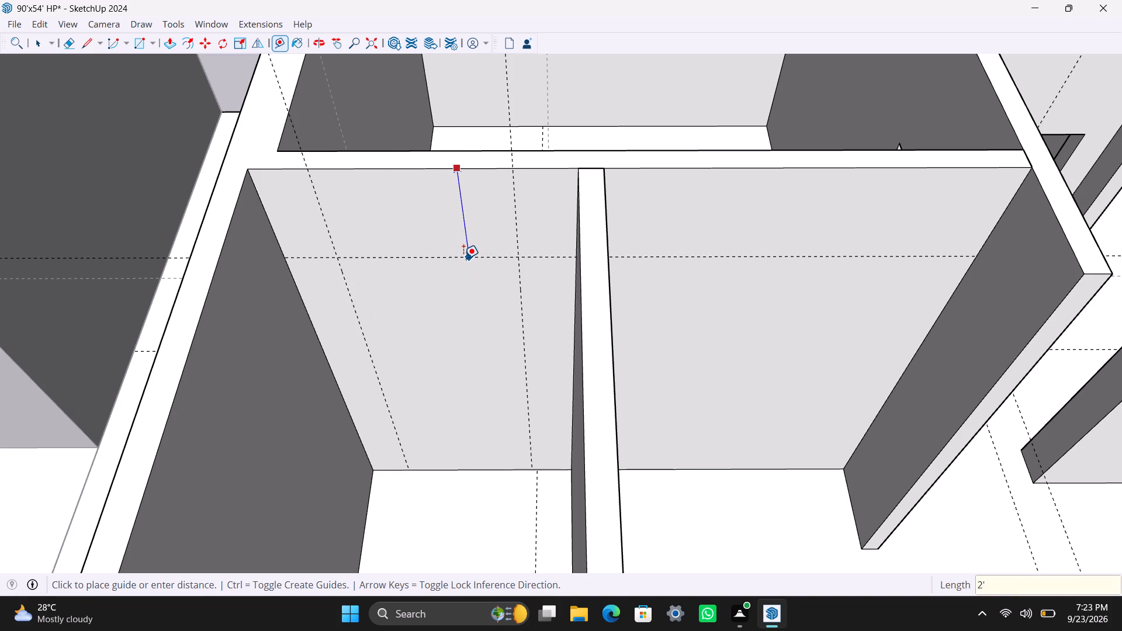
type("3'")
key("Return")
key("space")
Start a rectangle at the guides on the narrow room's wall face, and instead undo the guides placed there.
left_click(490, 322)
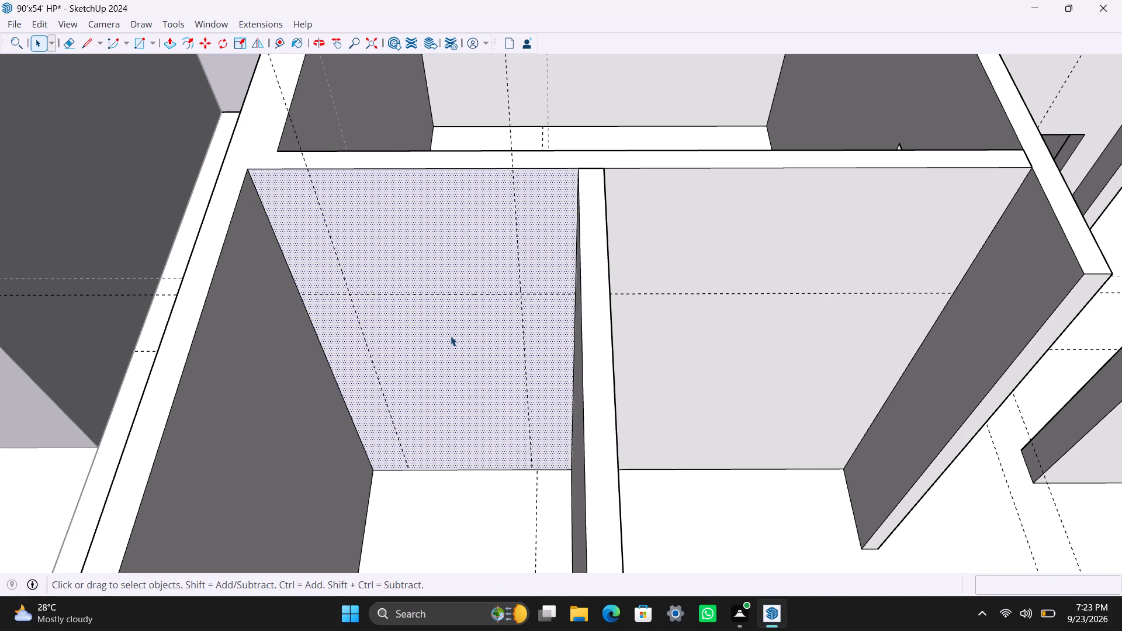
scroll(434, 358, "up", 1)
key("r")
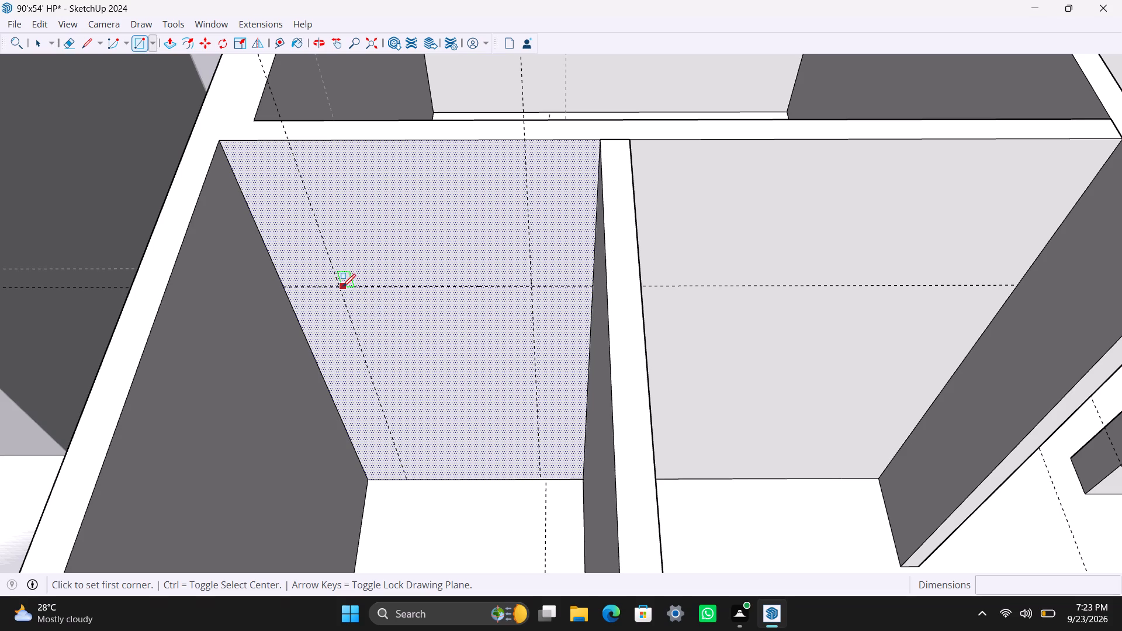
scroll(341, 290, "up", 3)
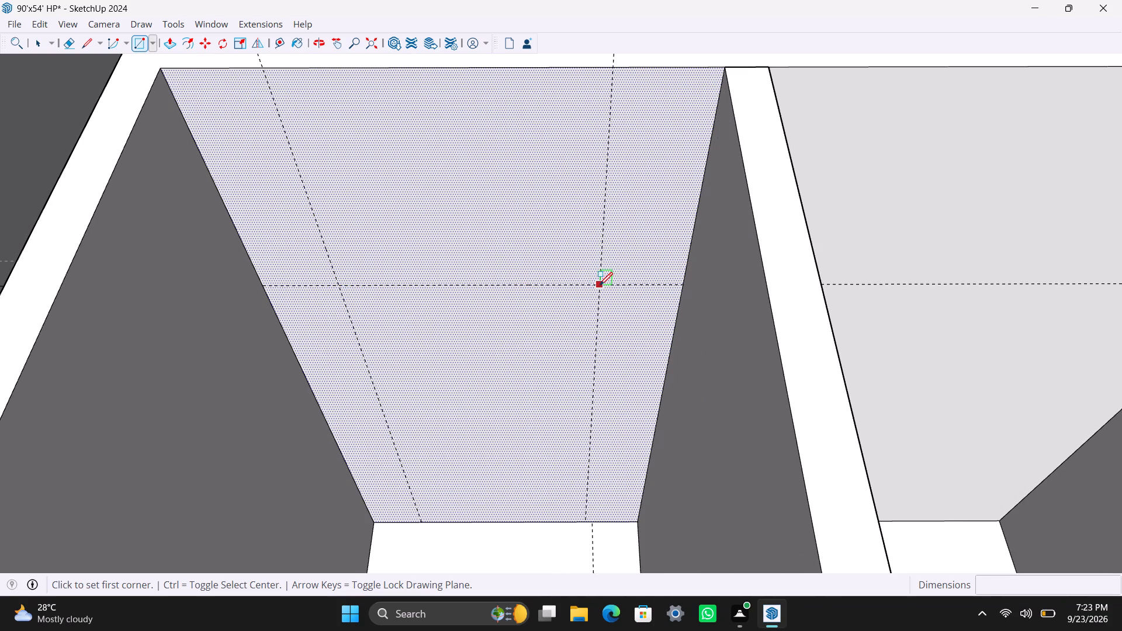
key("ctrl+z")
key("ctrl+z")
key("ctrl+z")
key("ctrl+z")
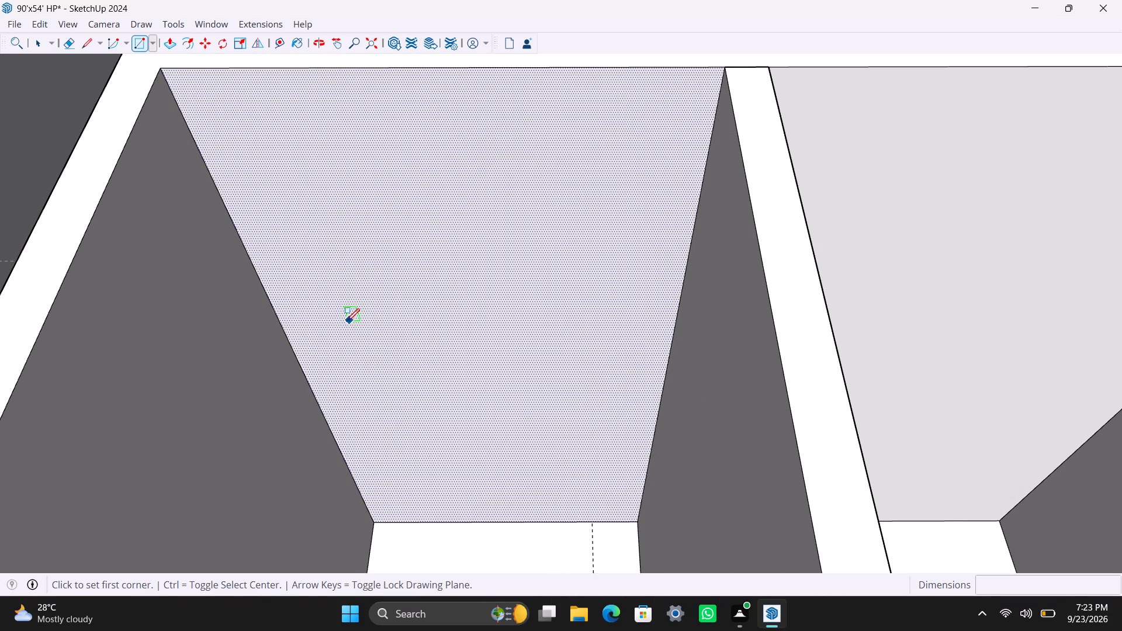
Place vertical guides about 1' 2 3/16" from the outer wall and 3' farther along, plus a horizontal guide 3' below the wall top.
key("t")
left_click_drag(283, 325, 377, 330)
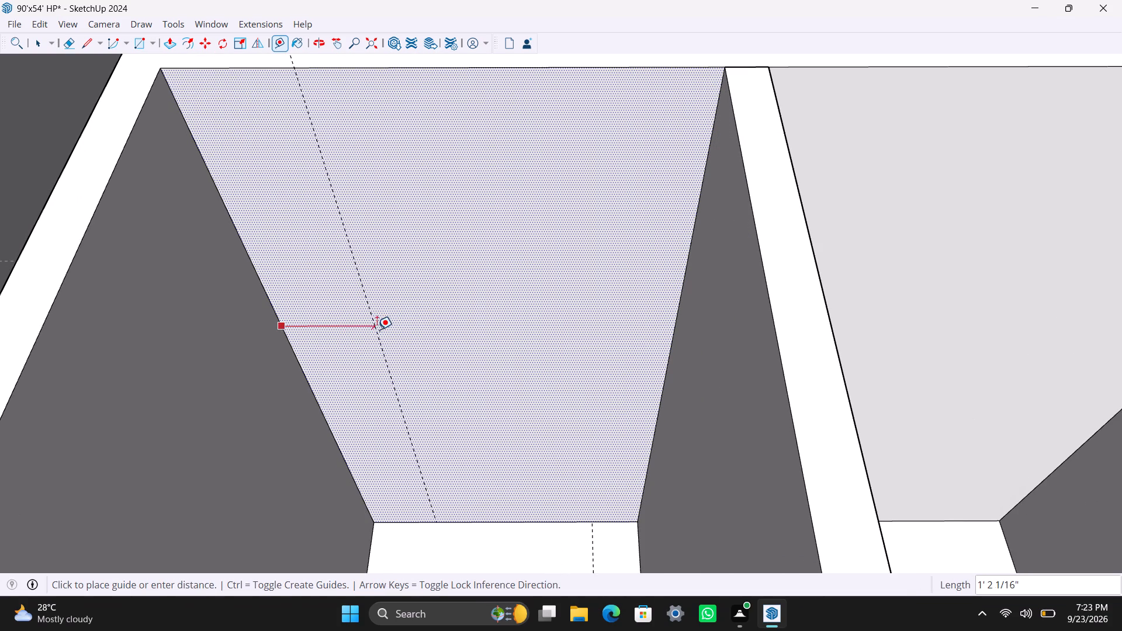
left_click_drag(377, 330, 378, 330)
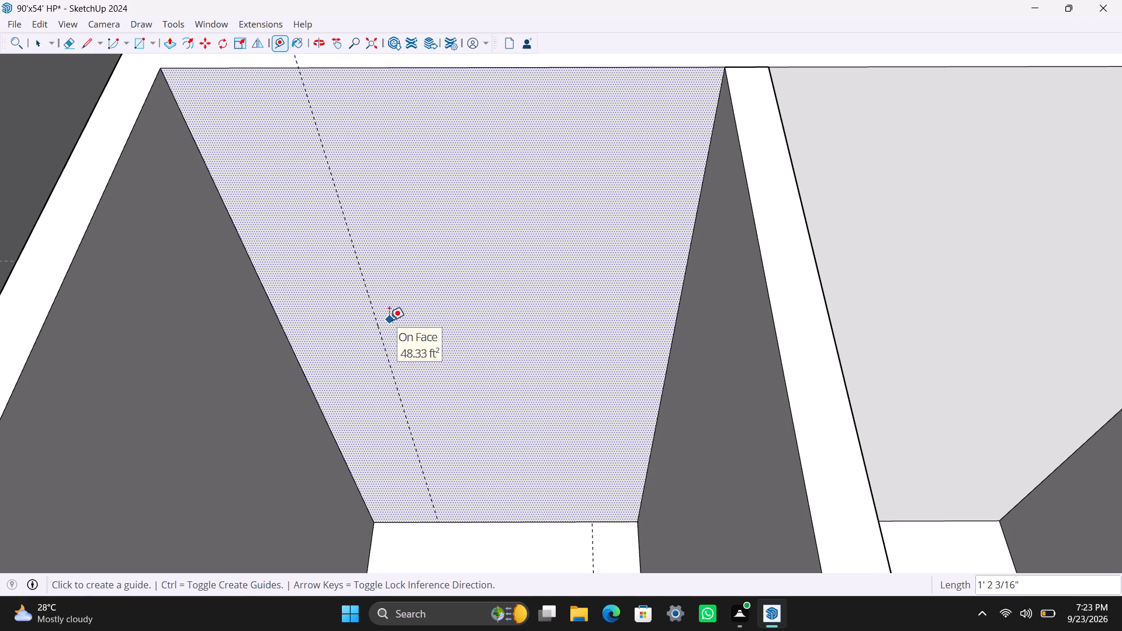
left_click_drag(387, 345, 539, 351)
type("3'")
key("Return")
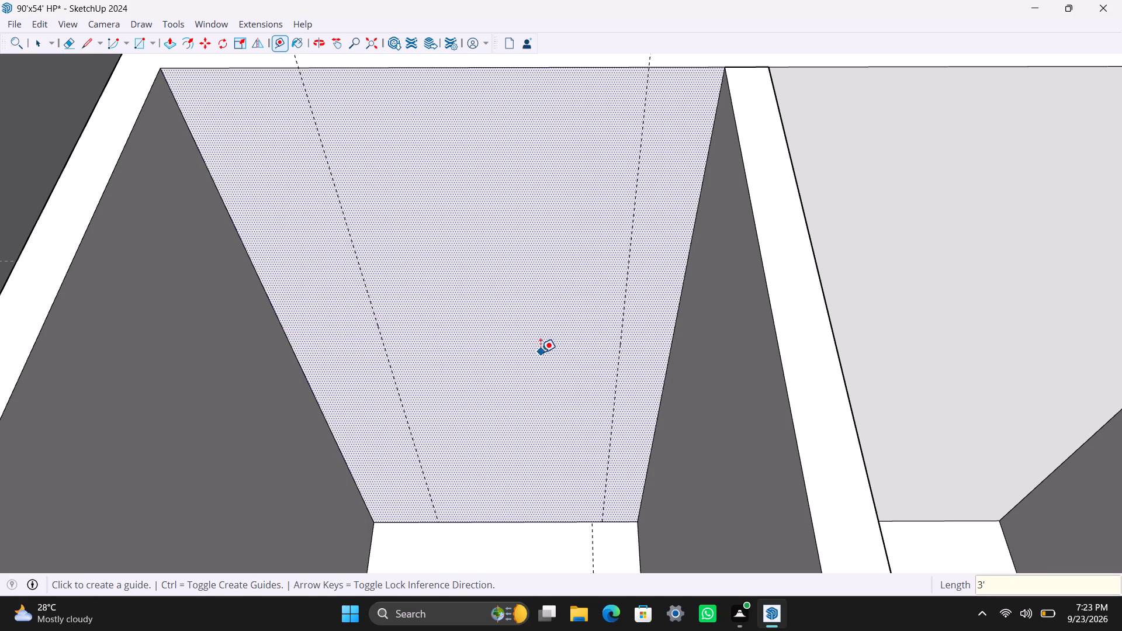
left_click_drag(511, 66, 529, 181)
type("3'")
key("Return")
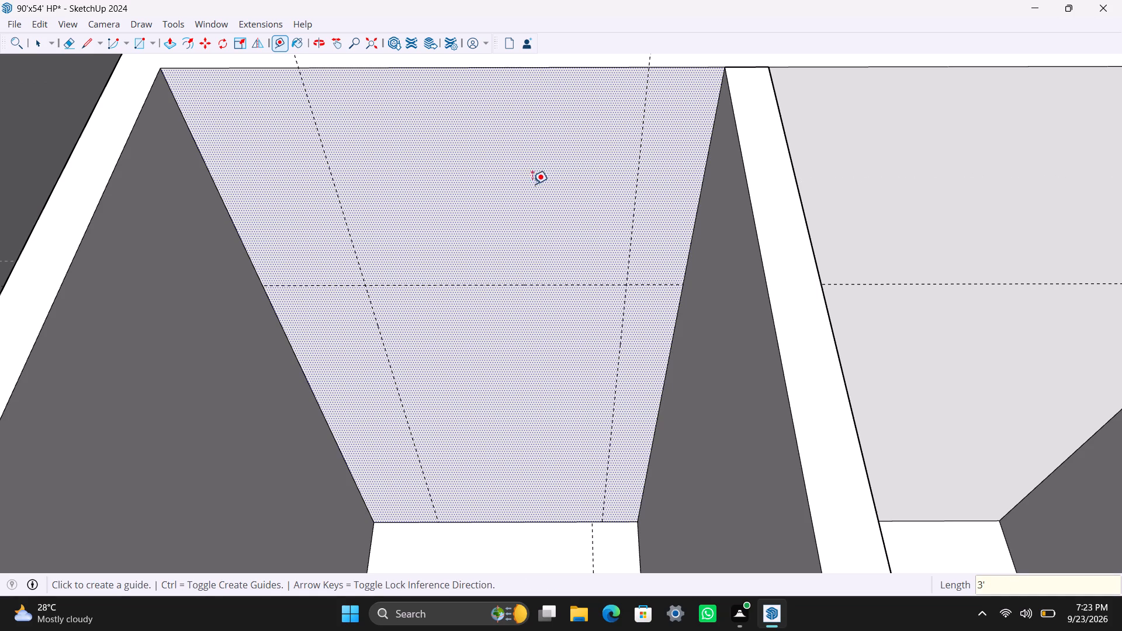
Draw a 3' wide doorway rectangle between the new guides, from the horizontal guide down to the floor.
key("space")
key("r")
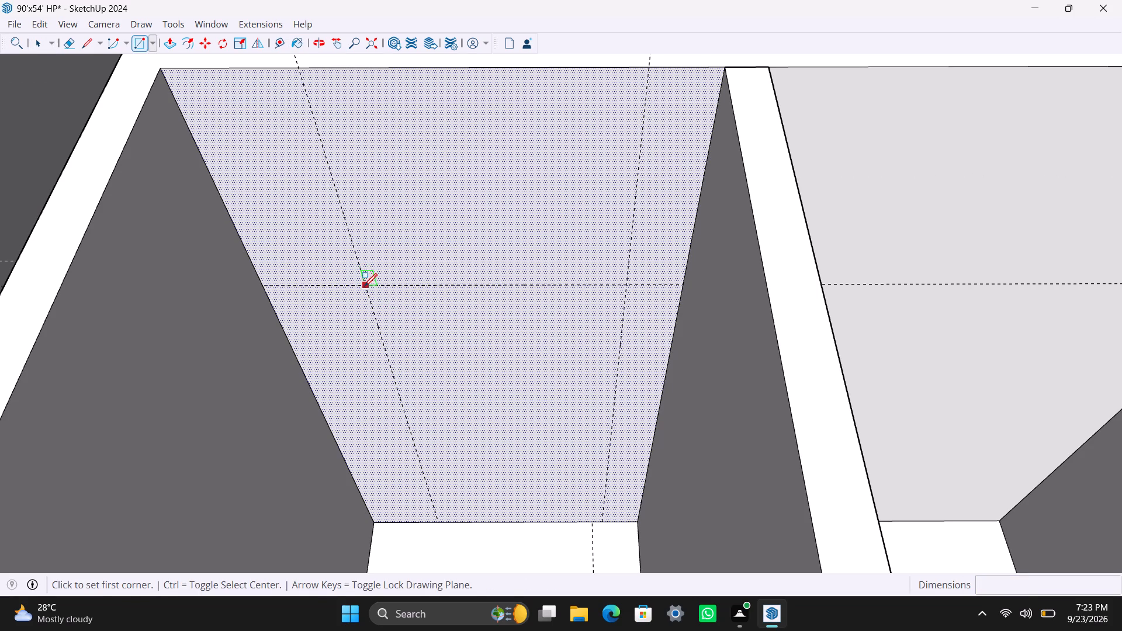
left_click_drag(365, 286, 601, 520)
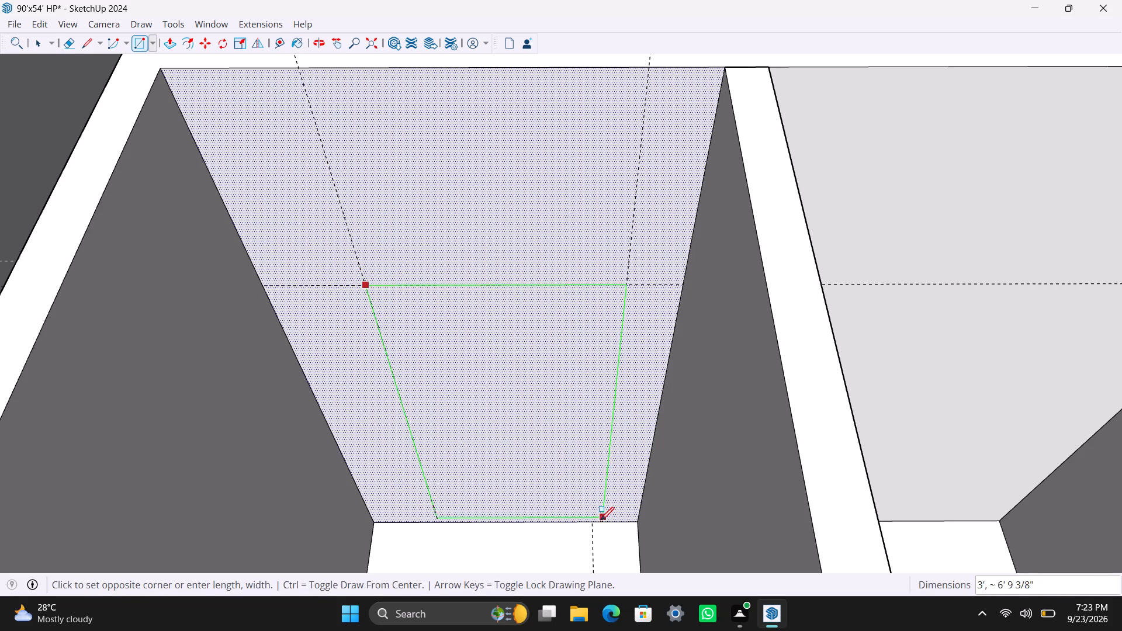
left_click_drag(601, 520, 599, 519)
key("space")
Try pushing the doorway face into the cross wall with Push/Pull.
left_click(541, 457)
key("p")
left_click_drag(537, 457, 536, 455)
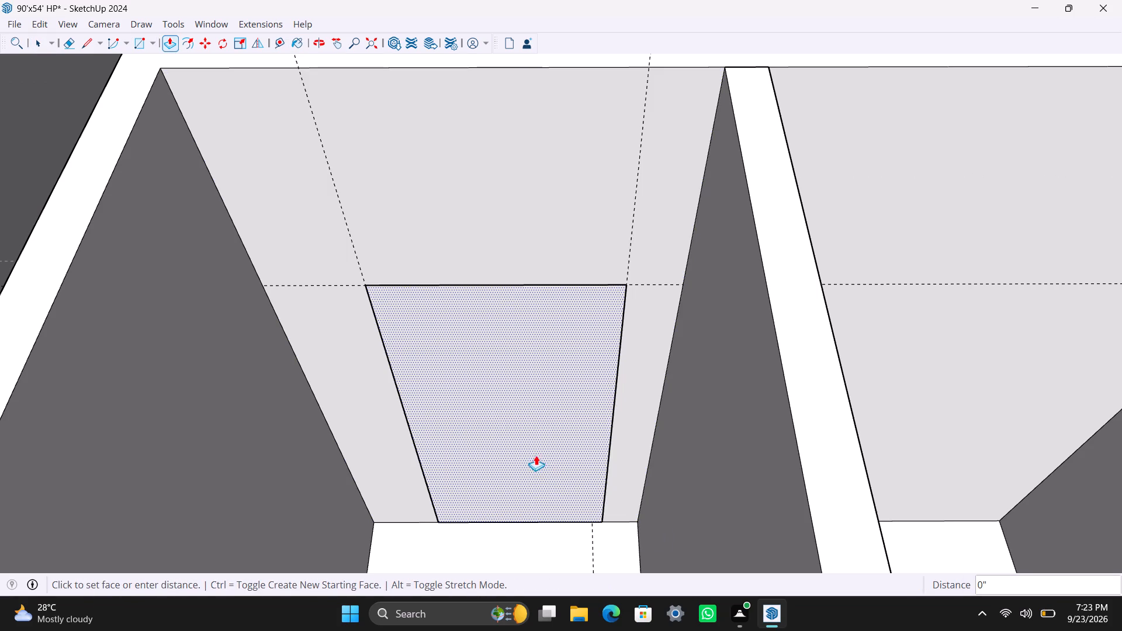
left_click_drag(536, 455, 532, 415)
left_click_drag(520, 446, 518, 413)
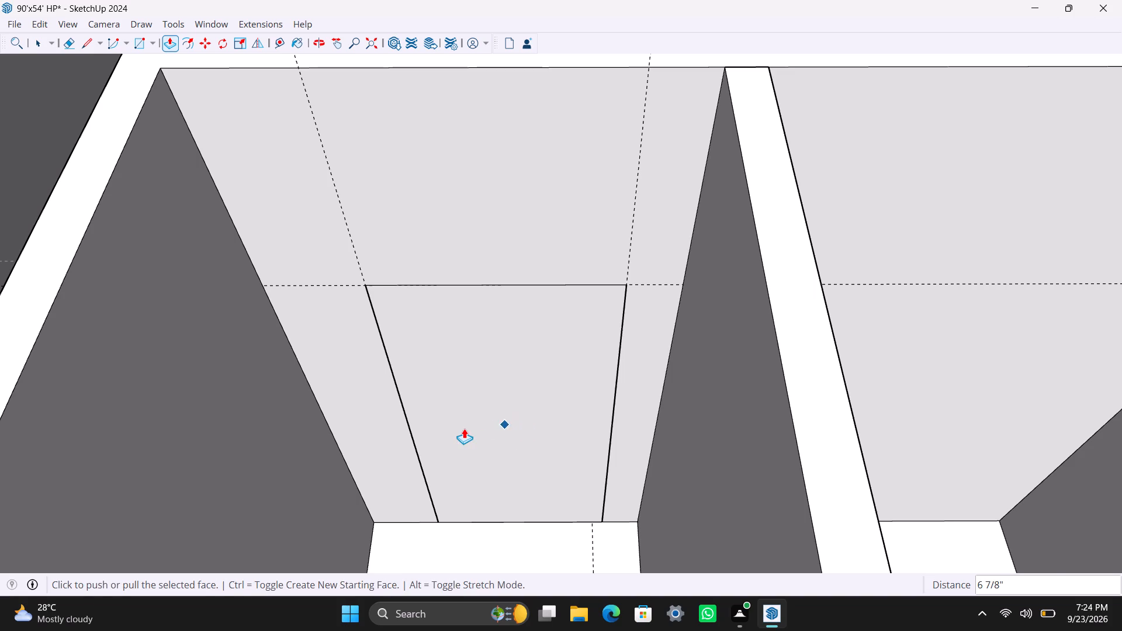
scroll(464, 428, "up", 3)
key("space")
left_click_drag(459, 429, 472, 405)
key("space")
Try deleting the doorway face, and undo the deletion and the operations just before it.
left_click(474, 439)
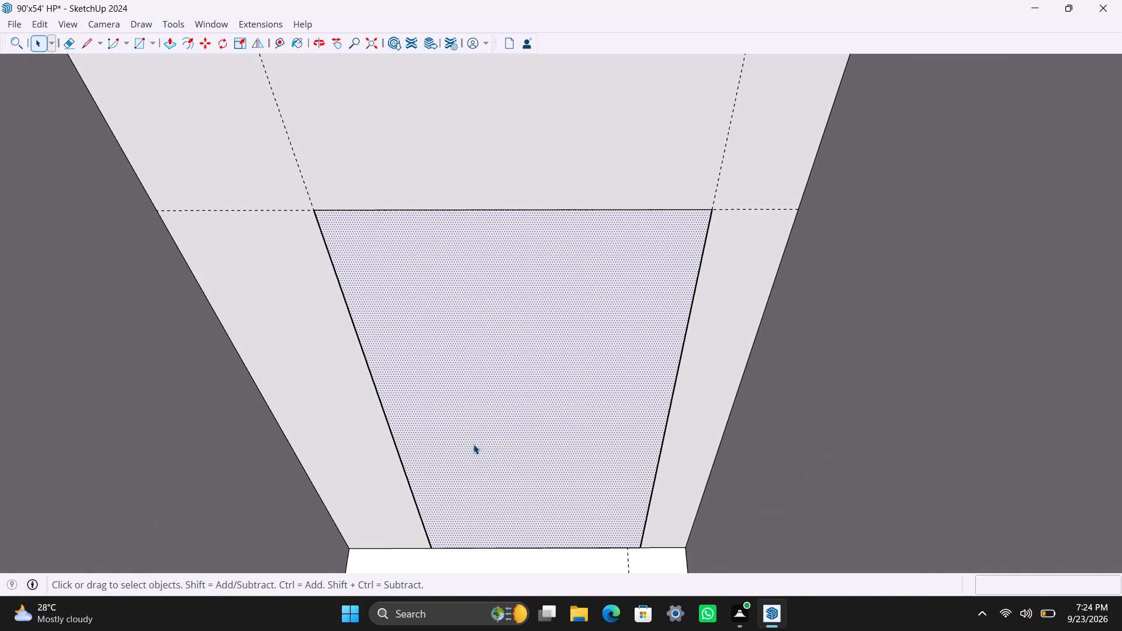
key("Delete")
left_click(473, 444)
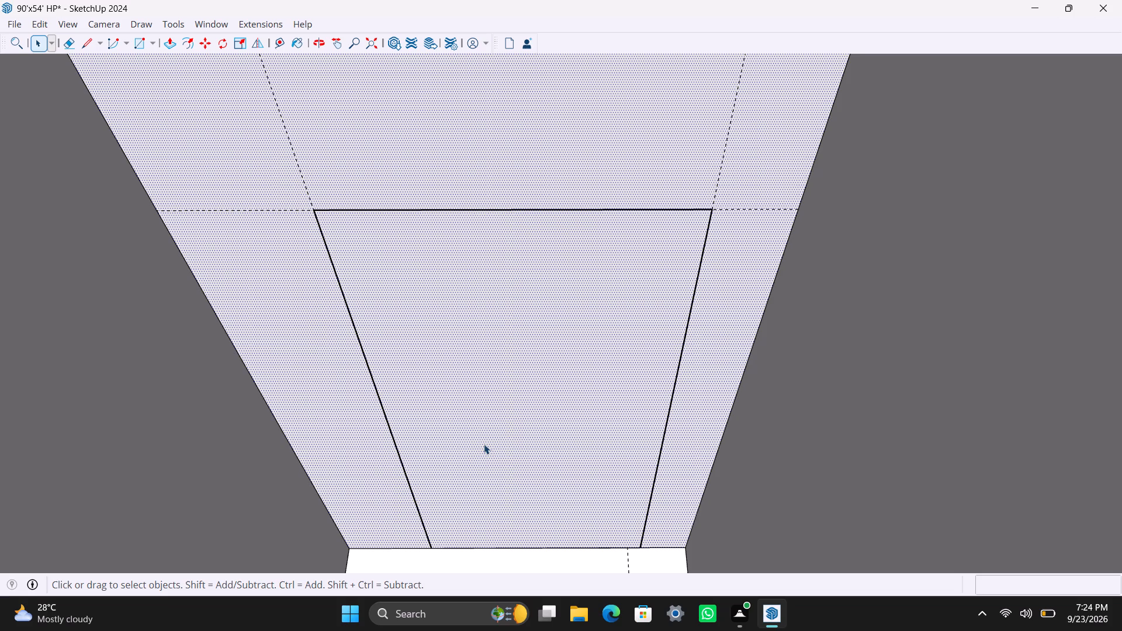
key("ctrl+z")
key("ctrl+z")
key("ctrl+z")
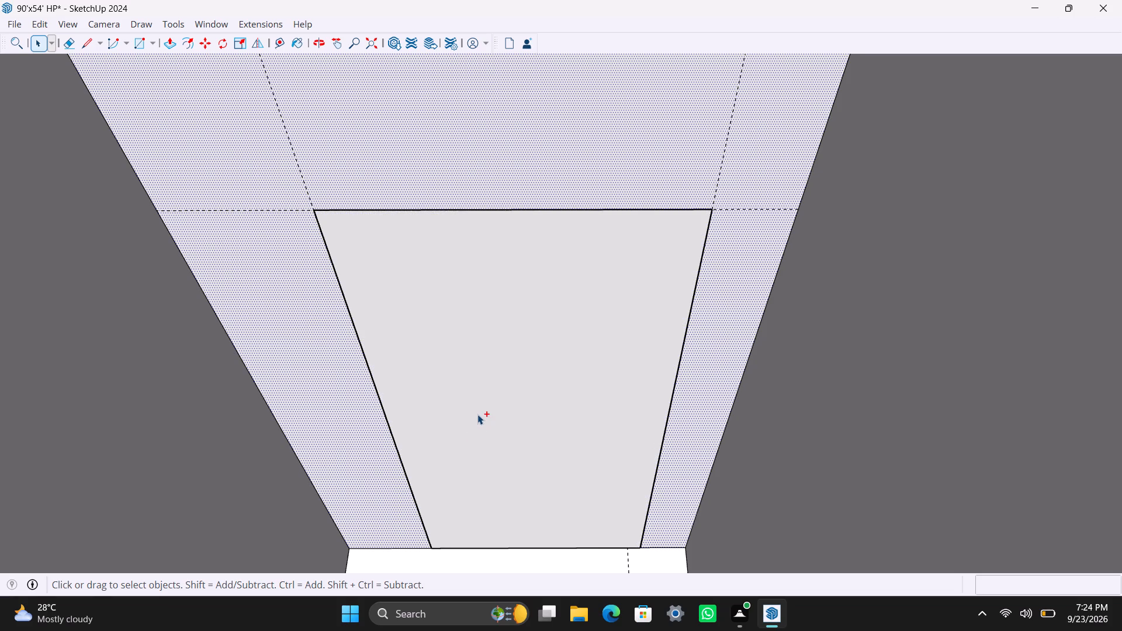
Undo the doorway rectangle and its layout guides on the cross wall.
key("ctrl+z")
key("ctrl+z")
key("ctrl+z")
key("ctrl+z")
key("ctrl+z")
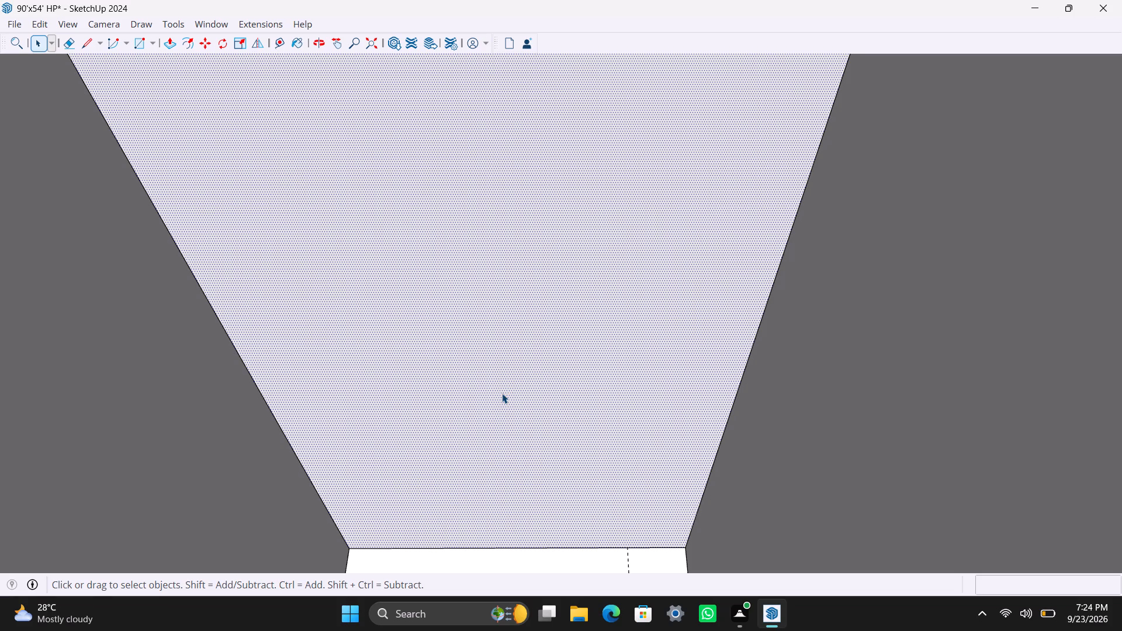
key("ctrl+z")
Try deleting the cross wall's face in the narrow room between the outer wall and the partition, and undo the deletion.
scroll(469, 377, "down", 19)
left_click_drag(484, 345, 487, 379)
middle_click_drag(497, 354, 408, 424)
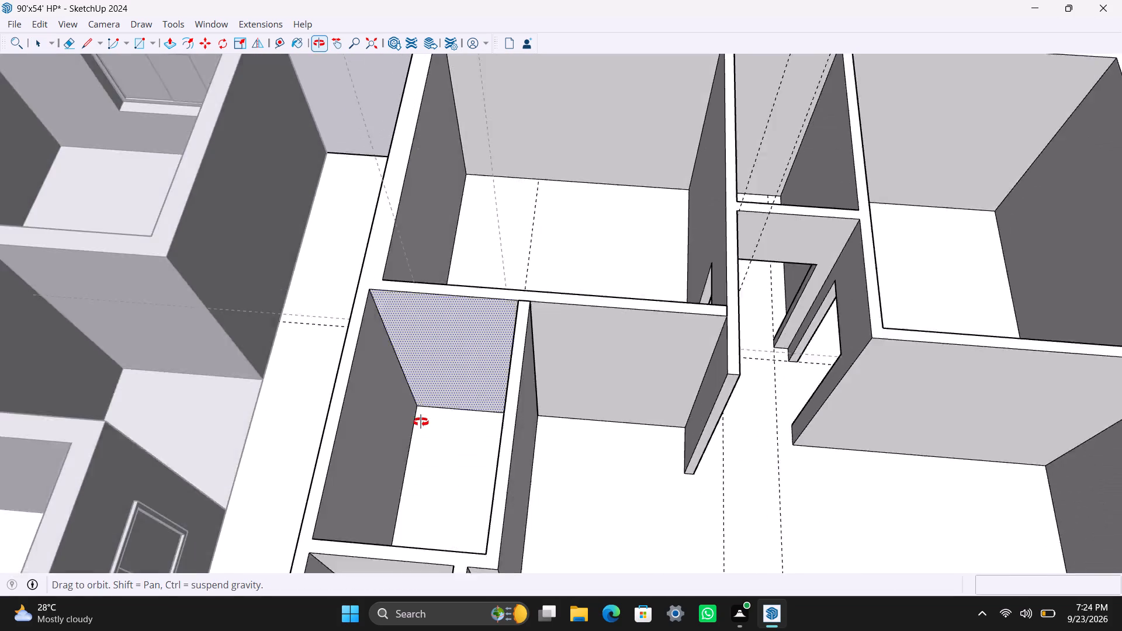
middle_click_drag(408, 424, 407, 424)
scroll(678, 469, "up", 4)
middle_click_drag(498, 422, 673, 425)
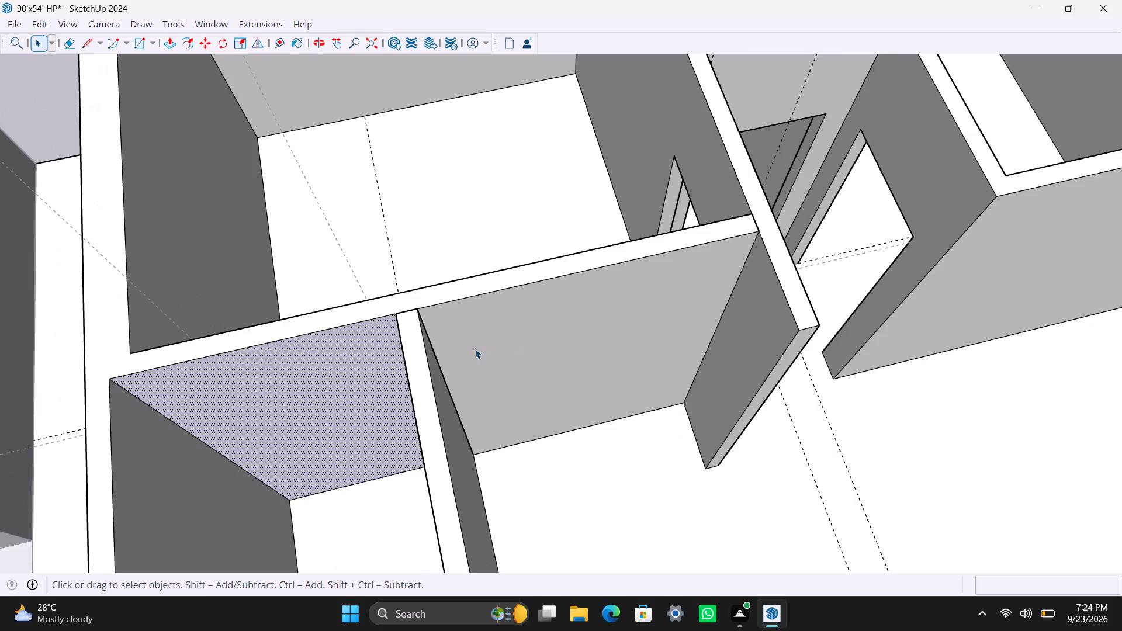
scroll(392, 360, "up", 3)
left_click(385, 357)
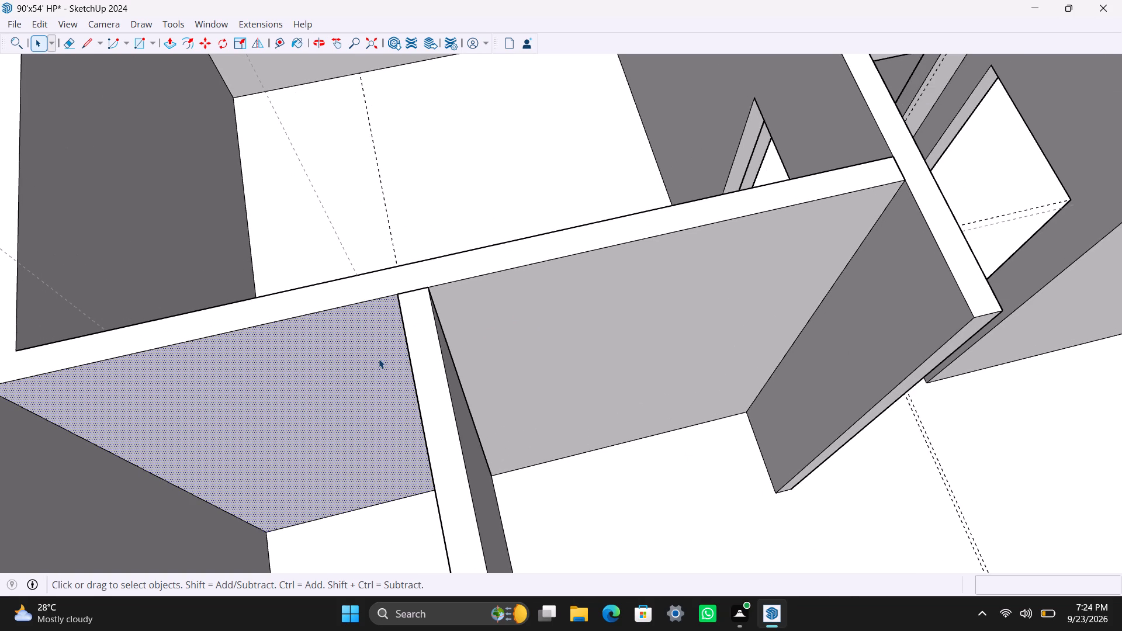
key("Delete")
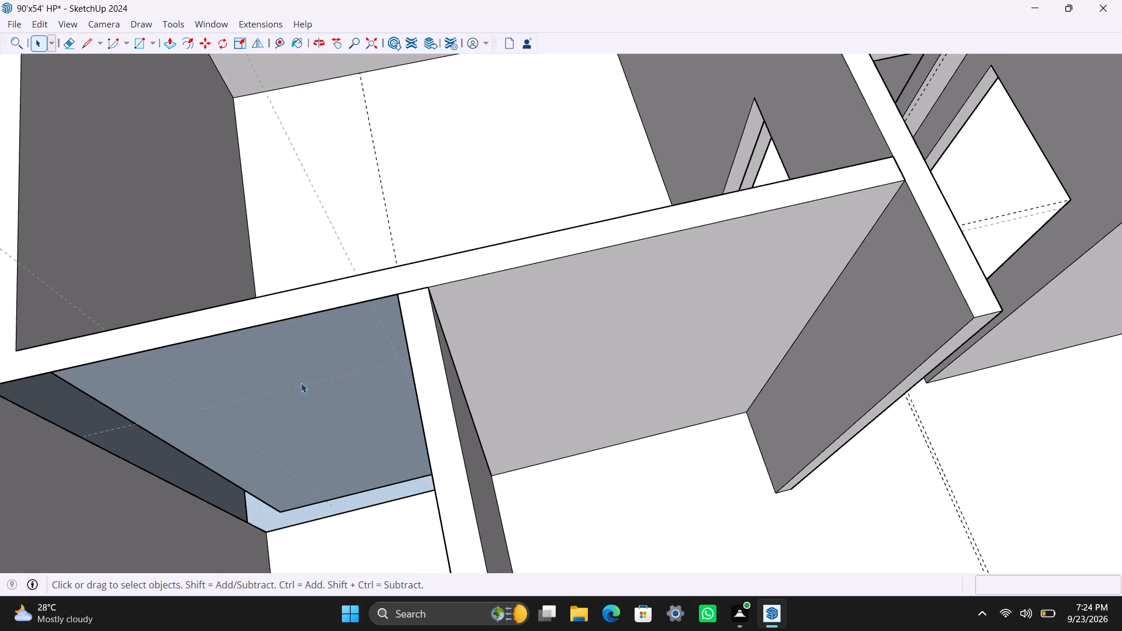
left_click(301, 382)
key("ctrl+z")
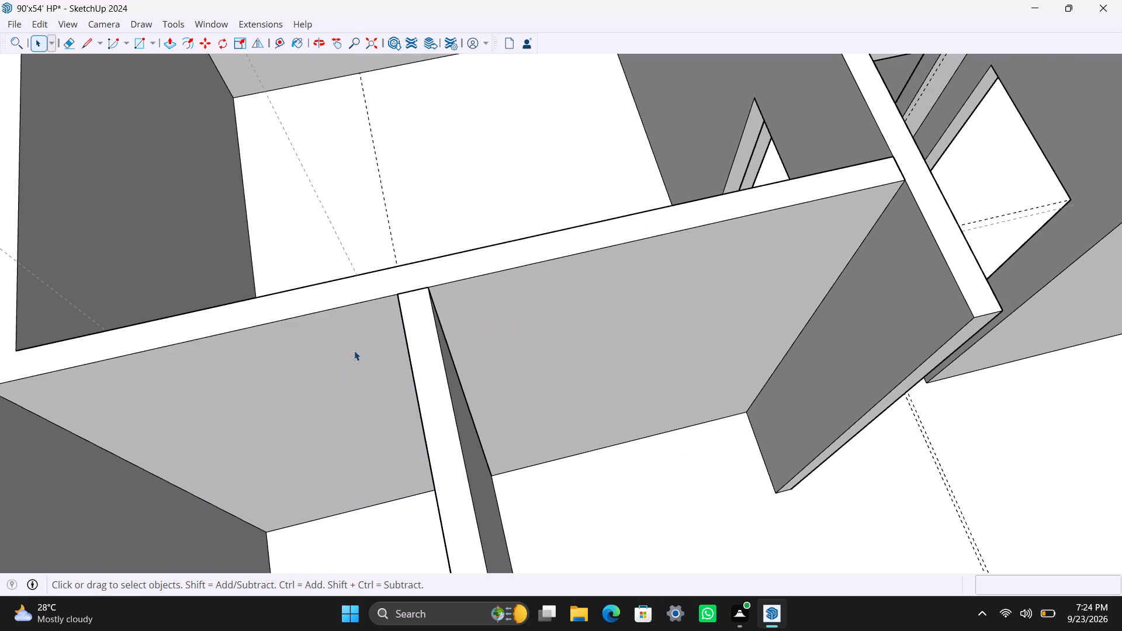
Examine the cross wall's faces on both sides of the partition by selecting them, along with the junction between the walls.
double_click(311, 360)
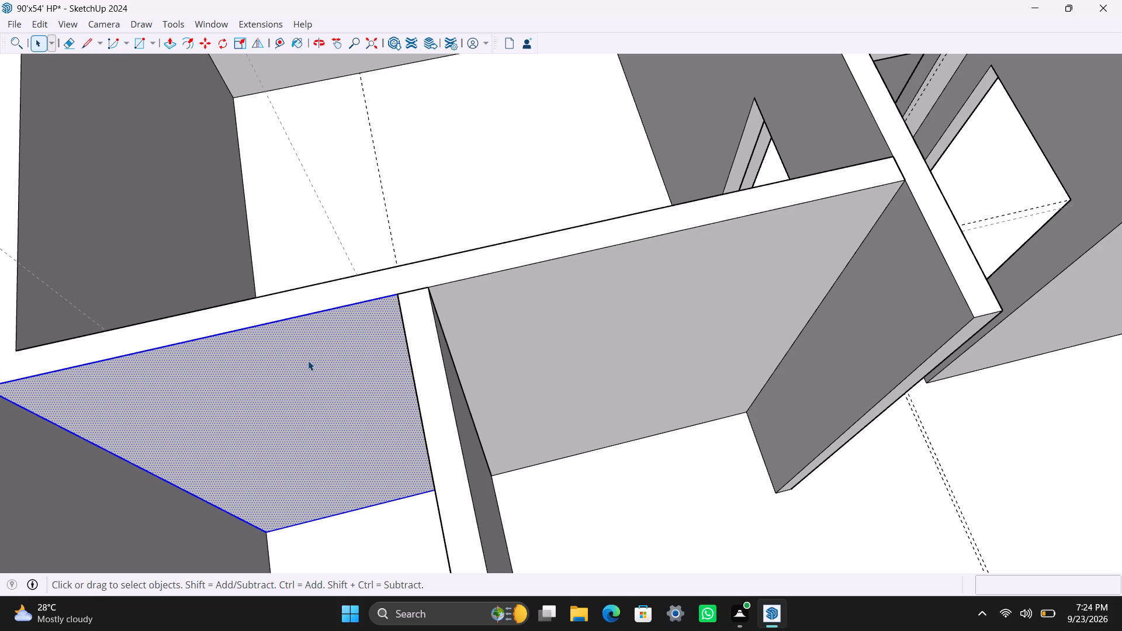
scroll(309, 378, "down", 10)
left_click(441, 341)
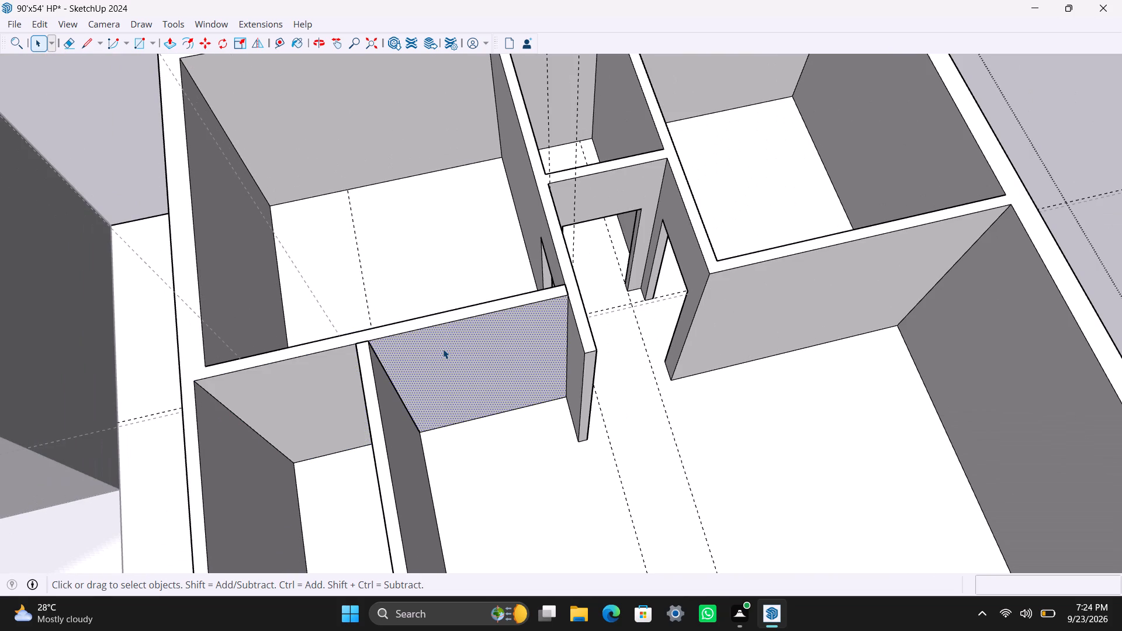
left_click(443, 349)
left_click(443, 349)
left_click(291, 382)
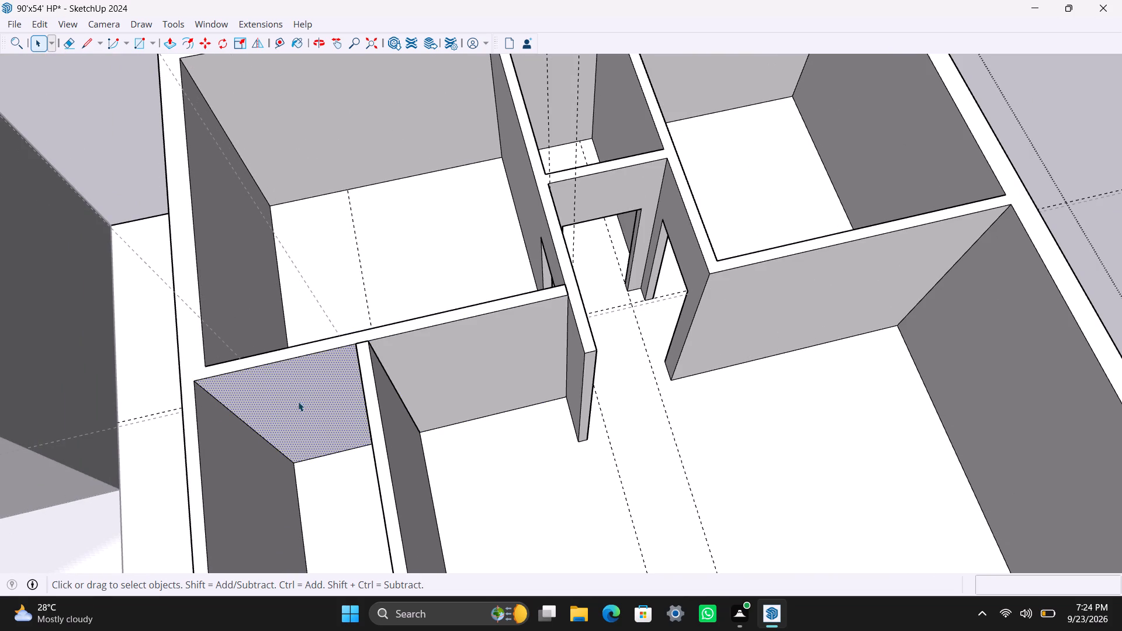
scroll(312, 429, "up", 3)
scroll(340, 364, "up", 4)
scroll(398, 301, "up", 3)
left_click(428, 248)
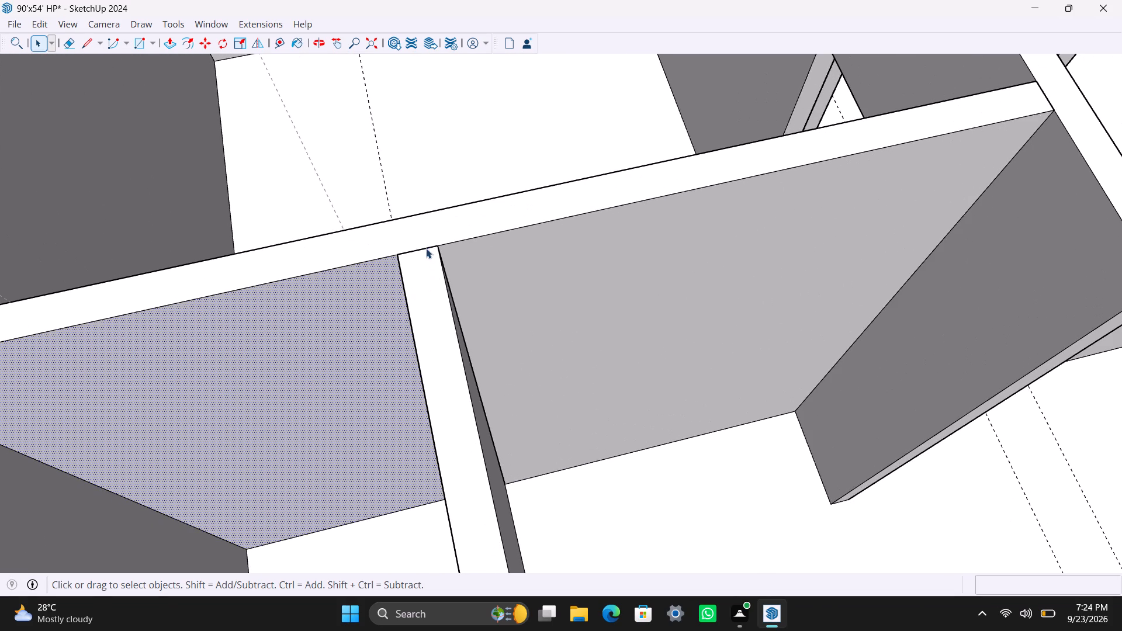
left_click(444, 303)
Delete the outer vertical corner edge where the small front room's cross wall meets the perpendicular wall.
scroll(459, 397, "down", 4)
middle_click_drag(586, 409, 0, 389)
scroll(64, 329, "down", 10)
middle_click_drag(464, 251, 484, 359)
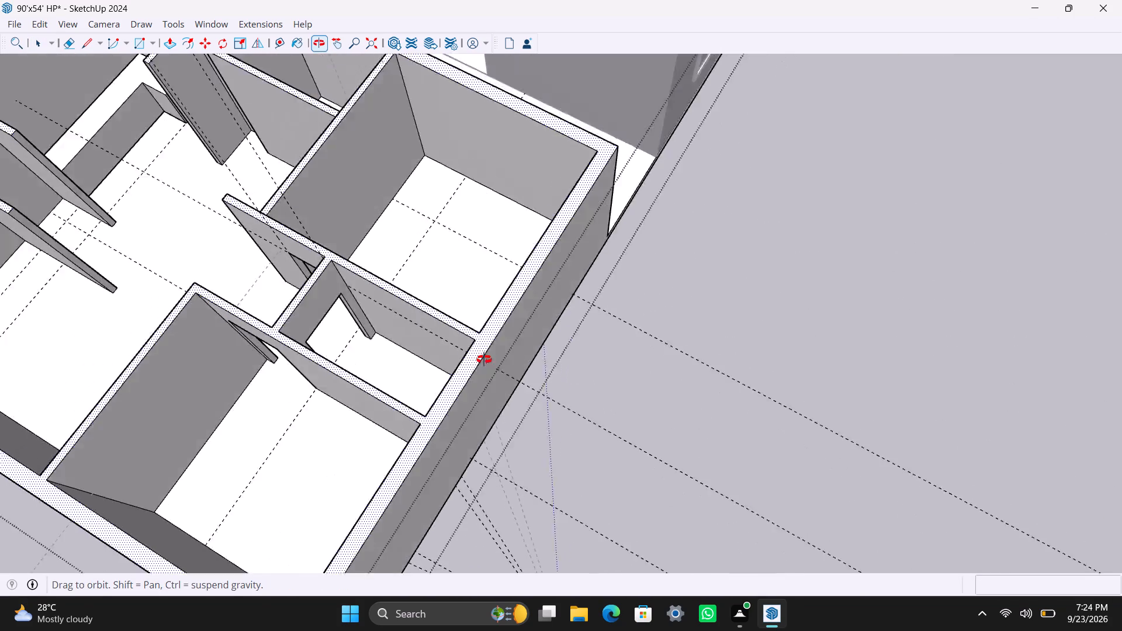
middle_click_drag(484, 359, 500, 362)
scroll(406, 338, "down", 4)
middle_click_drag(404, 343, 512, 380)
scroll(480, 361, "up", 7)
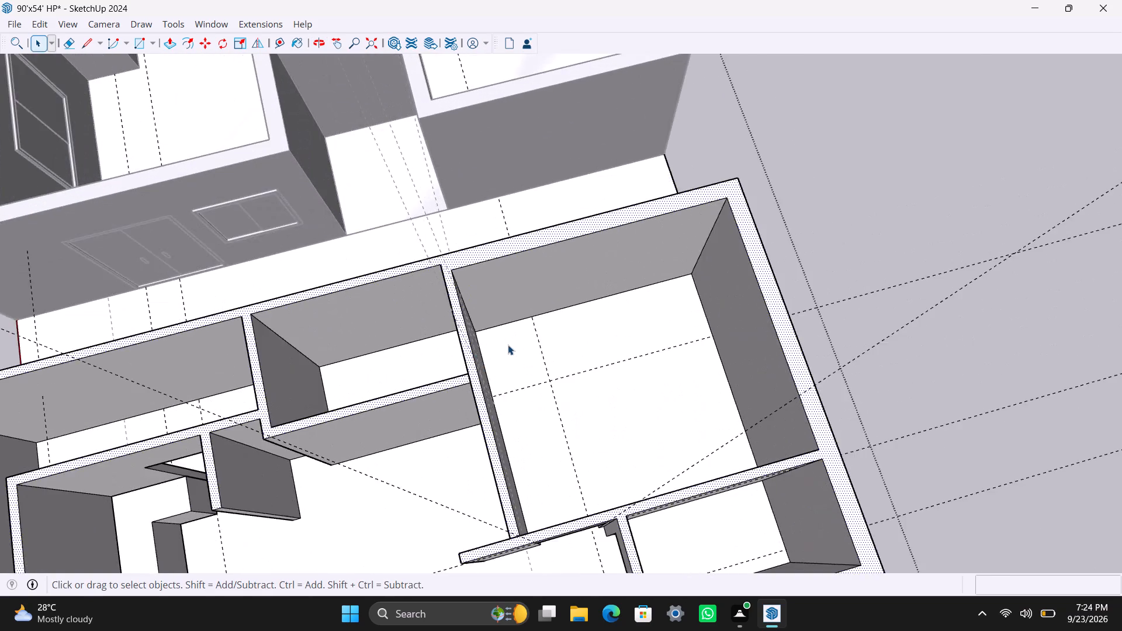
scroll(508, 345, "up", 3)
middle_click_drag(523, 361, 565, 306)
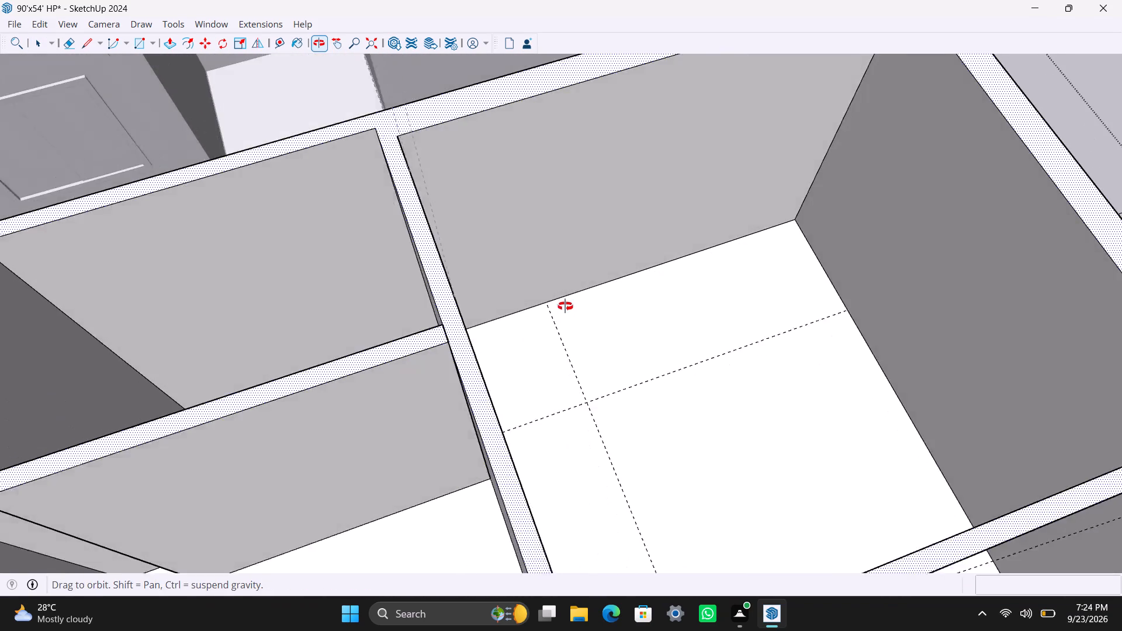
middle_click_drag(565, 306, 566, 306)
scroll(220, 449, "down", 5)
middle_click_drag(230, 459, 505, 321, "shift")
scroll(595, 328, "up", 9)
left_click(660, 282)
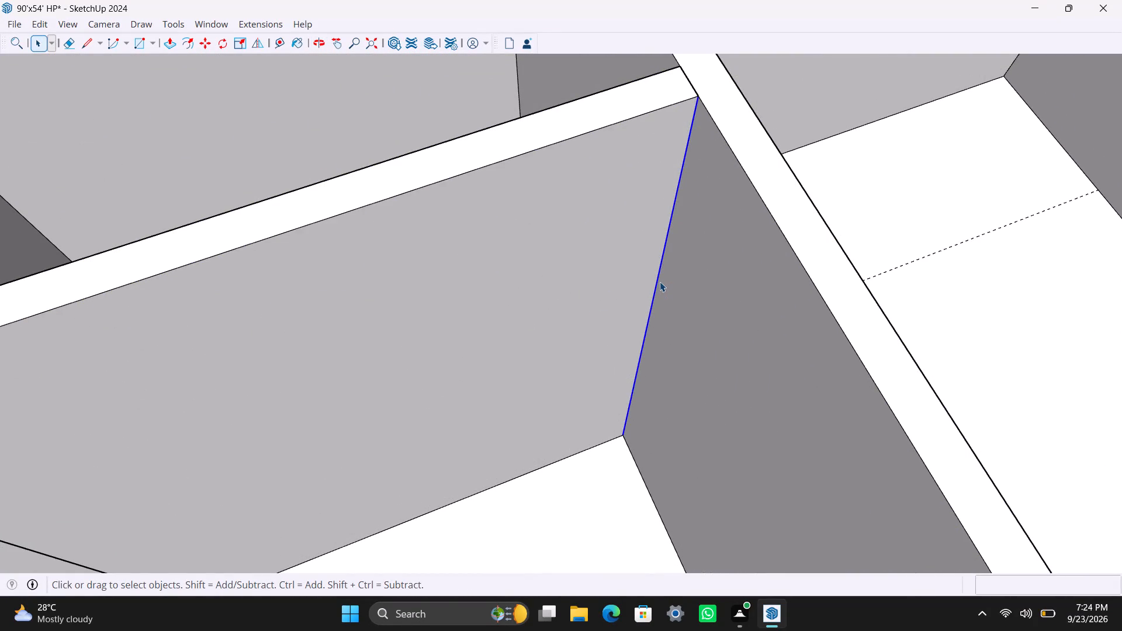
key("Delete")
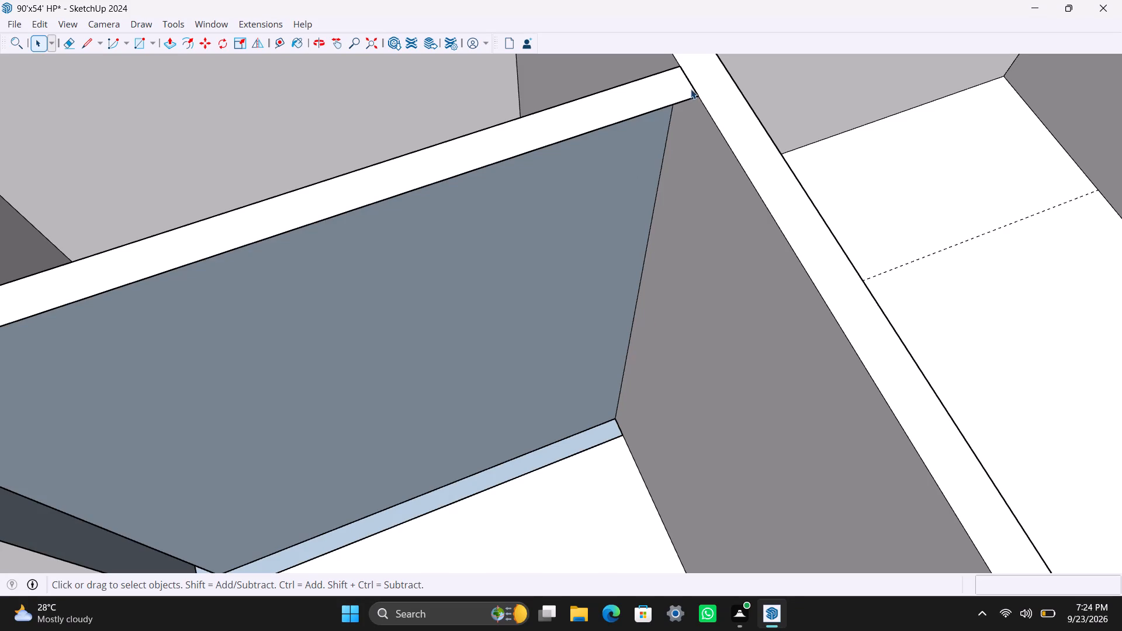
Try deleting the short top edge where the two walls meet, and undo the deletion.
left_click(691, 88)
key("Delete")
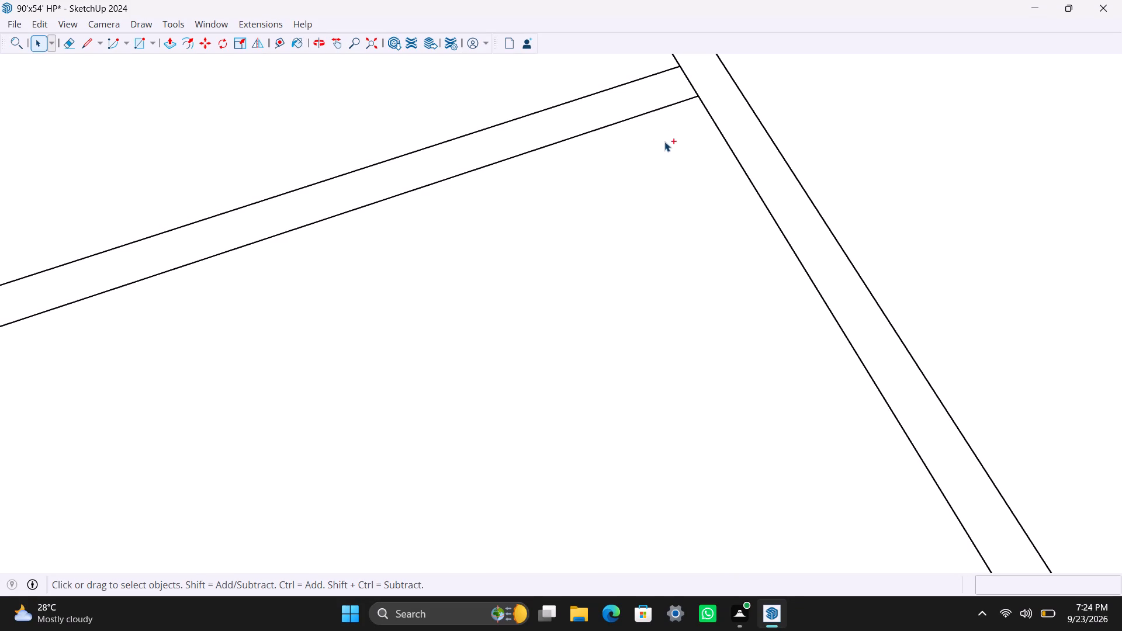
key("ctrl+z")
Delete the remaining vertical corner edge on the far side of the same cross wall.
left_click(657, 184)
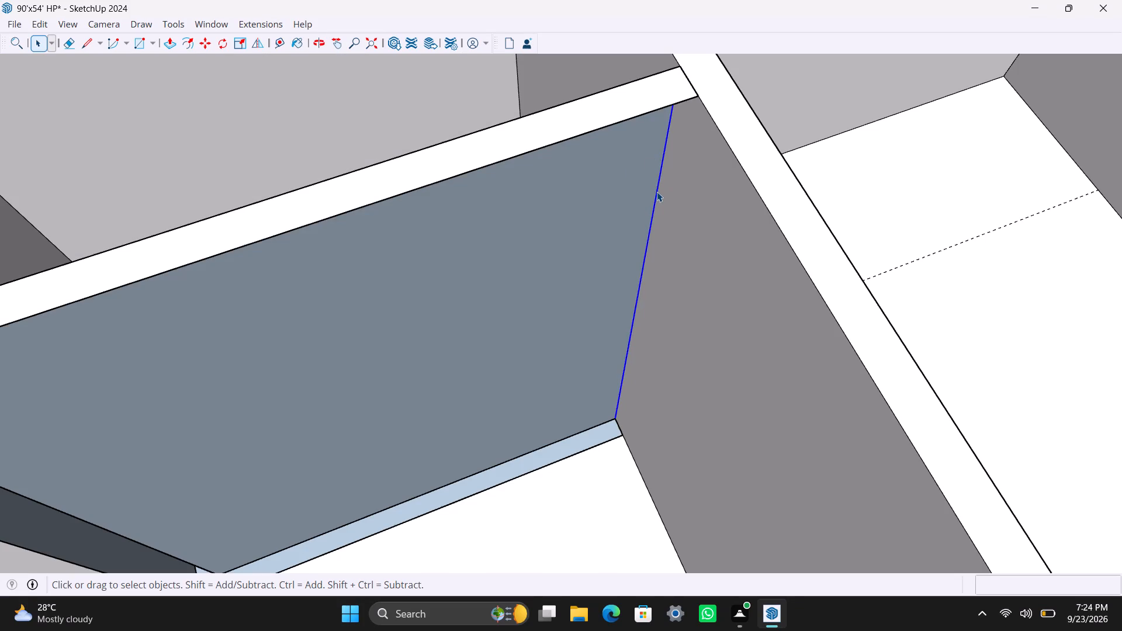
key("Delete")
Delete the narrow face strip at the base of the opened cross wall.
left_click(631, 115)
double_click(624, 113)
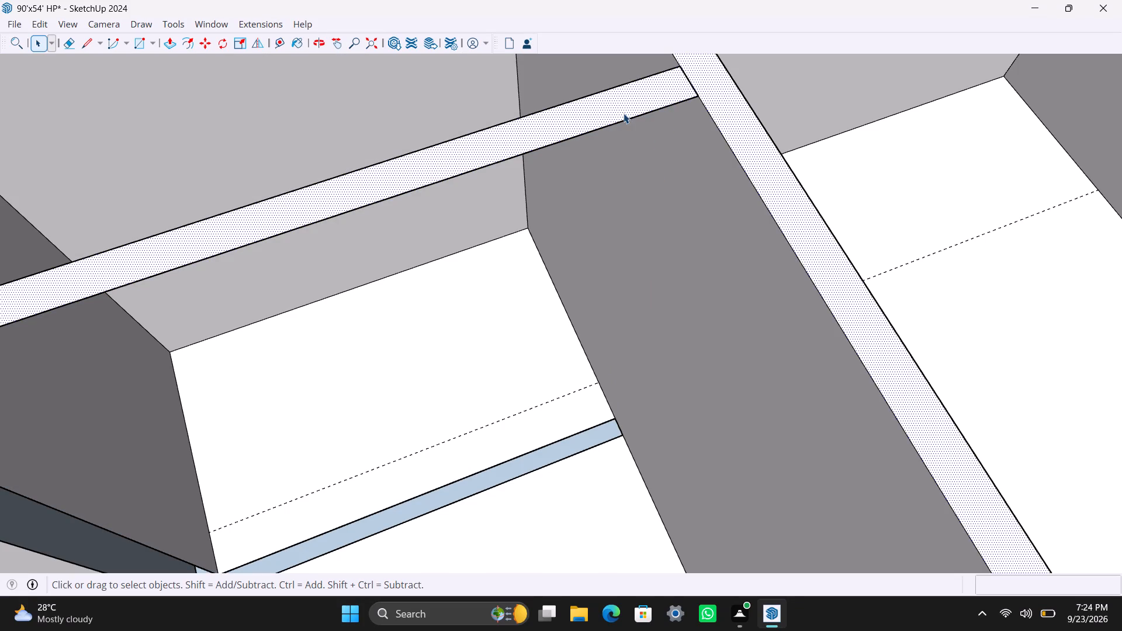
double_click(608, 110)
double_click(607, 110)
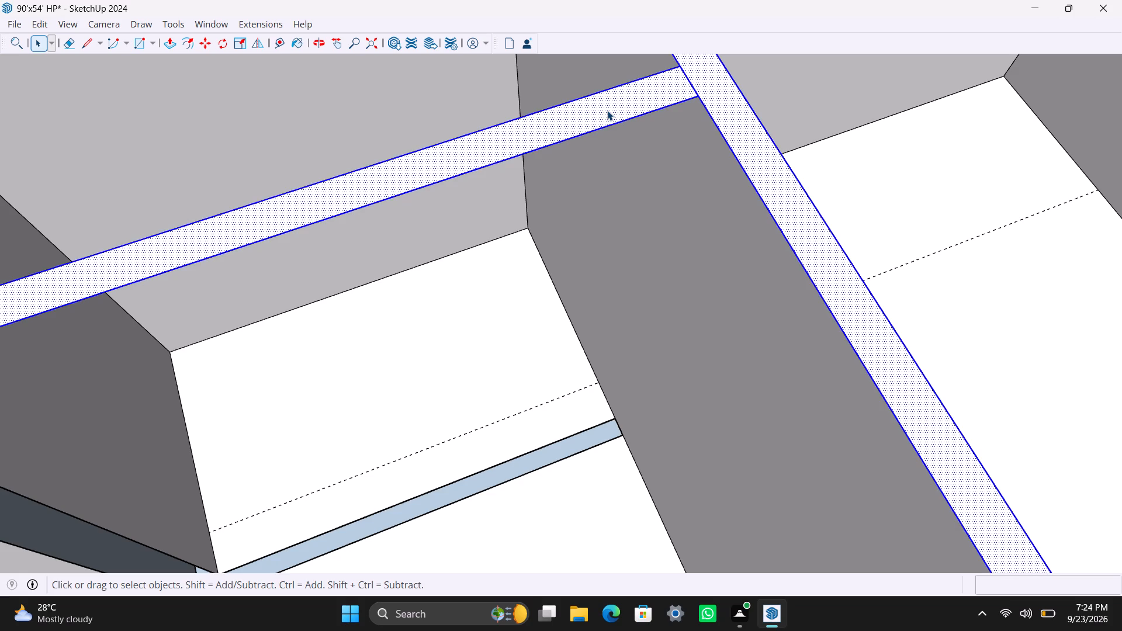
left_click(607, 110)
double_click(570, 444)
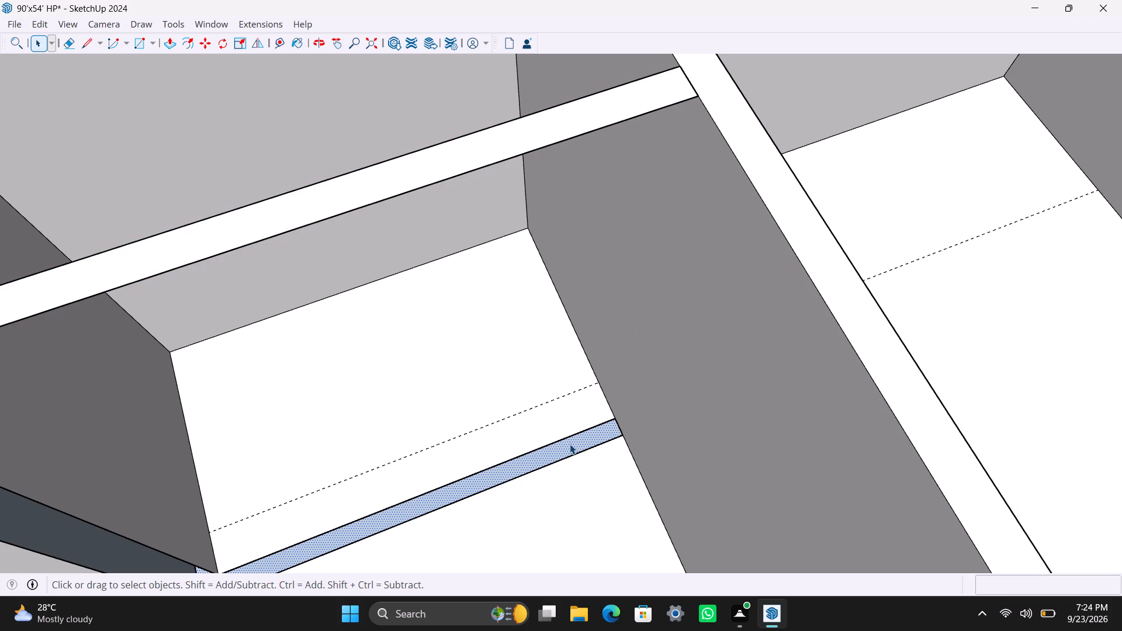
key("Delete")
Examine the opened cross wall's remaining top strip and its junction with the perpendicular wall, checking what is connected to it.
left_click(565, 443)
left_click(552, 441)
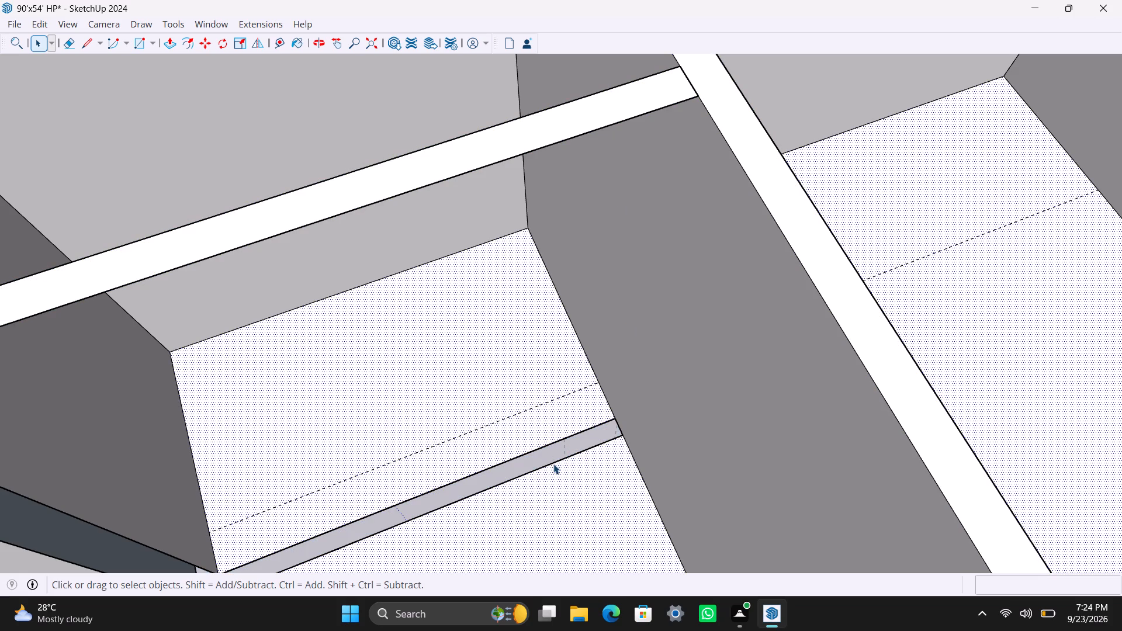
scroll(455, 441, "down", 12)
middle_click_drag(449, 445, 307, 494)
scroll(275, 393, "up", 2)
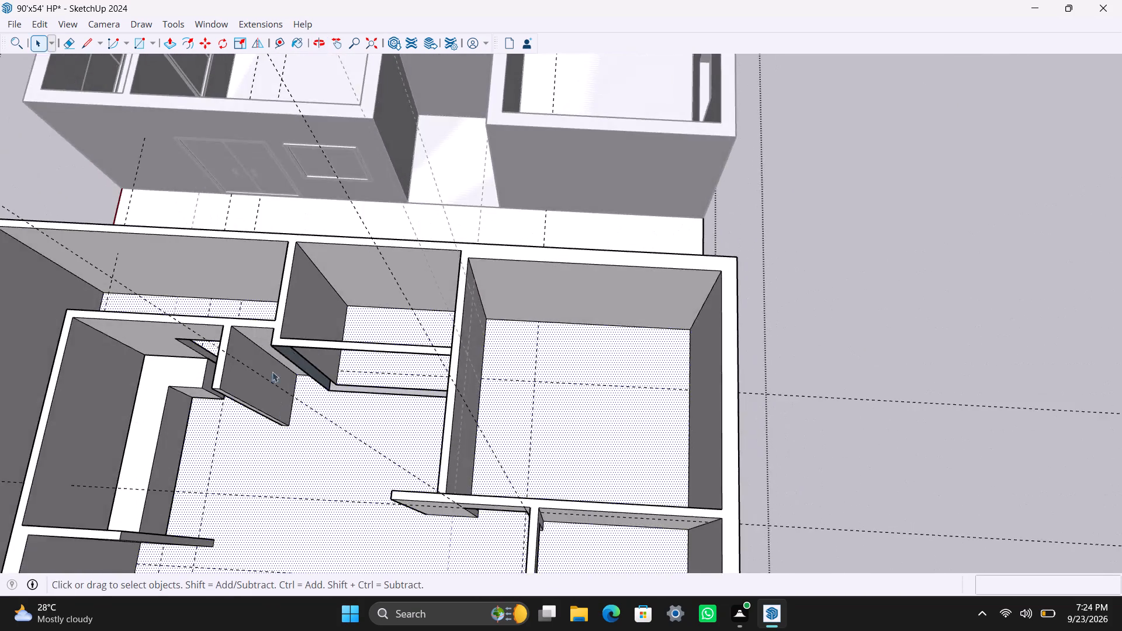
scroll(272, 372, "up", 8)
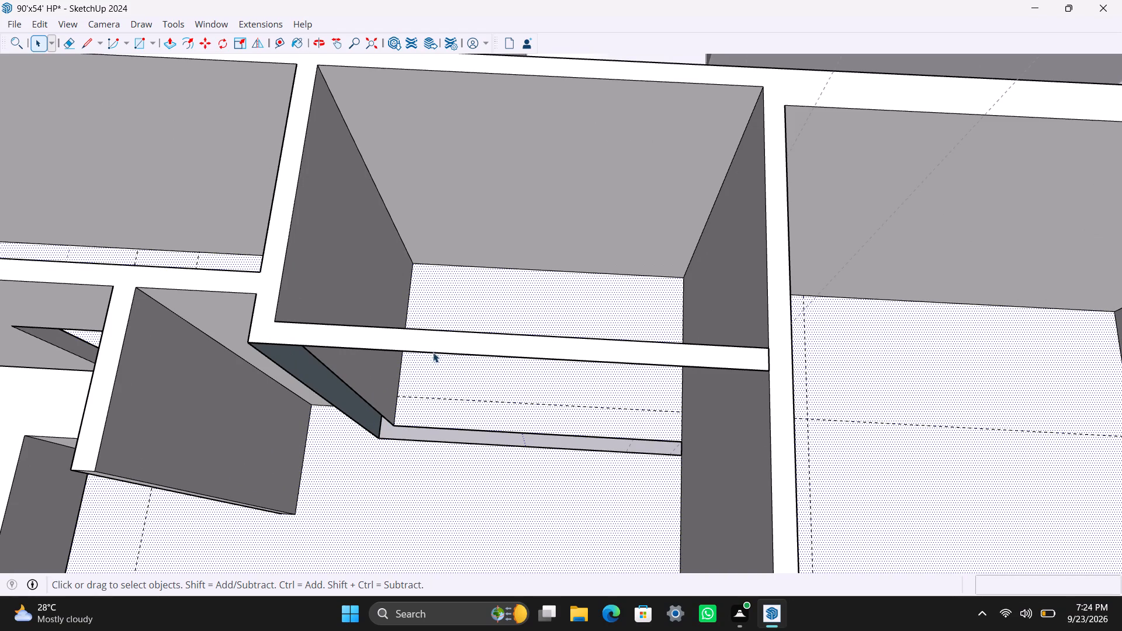
left_click(434, 347)
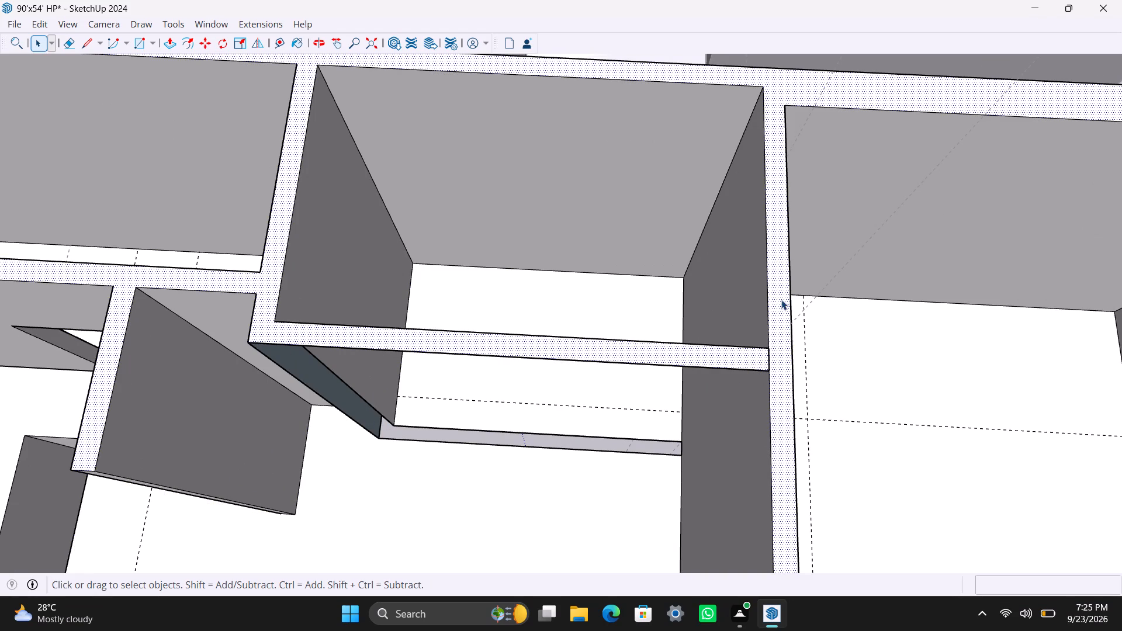
left_click(781, 300)
double_click(777, 355)
triple_click(766, 359)
double_click(766, 359)
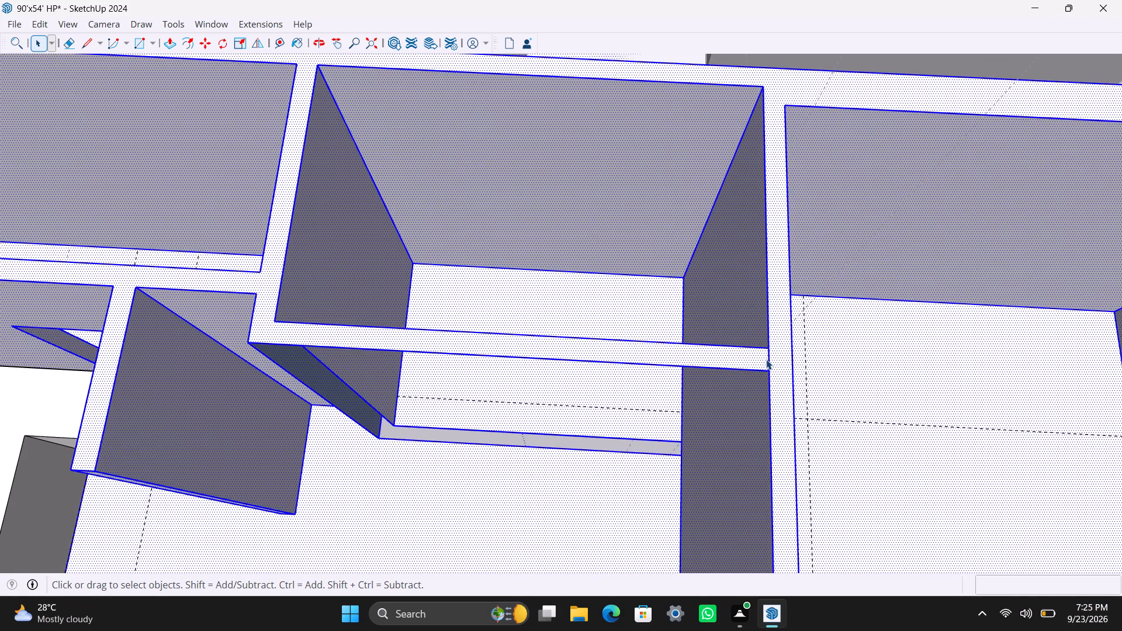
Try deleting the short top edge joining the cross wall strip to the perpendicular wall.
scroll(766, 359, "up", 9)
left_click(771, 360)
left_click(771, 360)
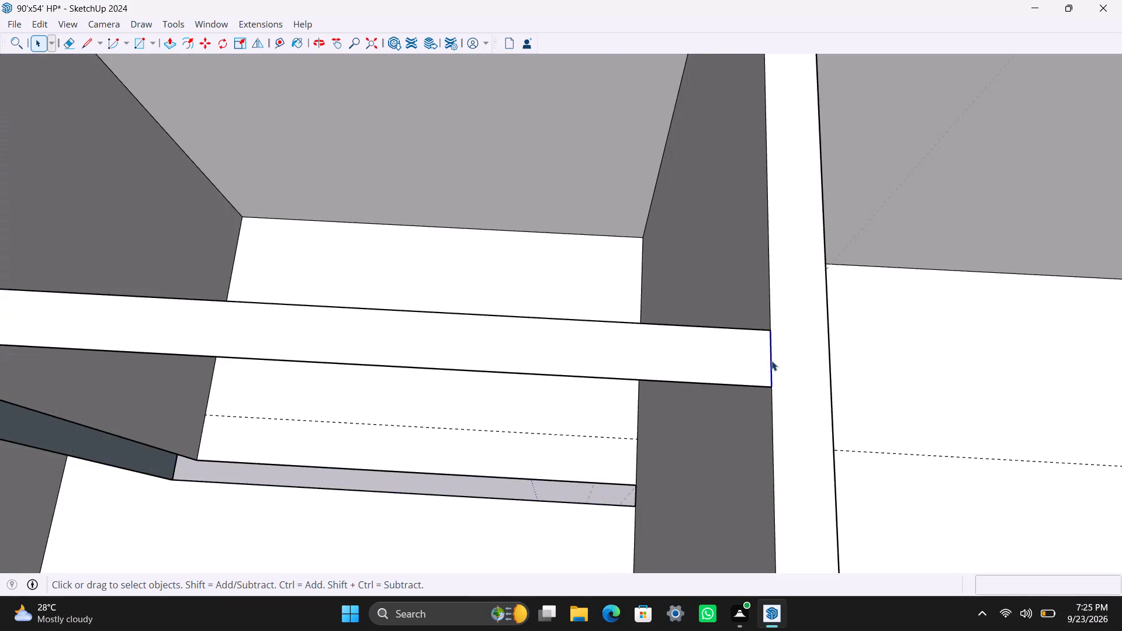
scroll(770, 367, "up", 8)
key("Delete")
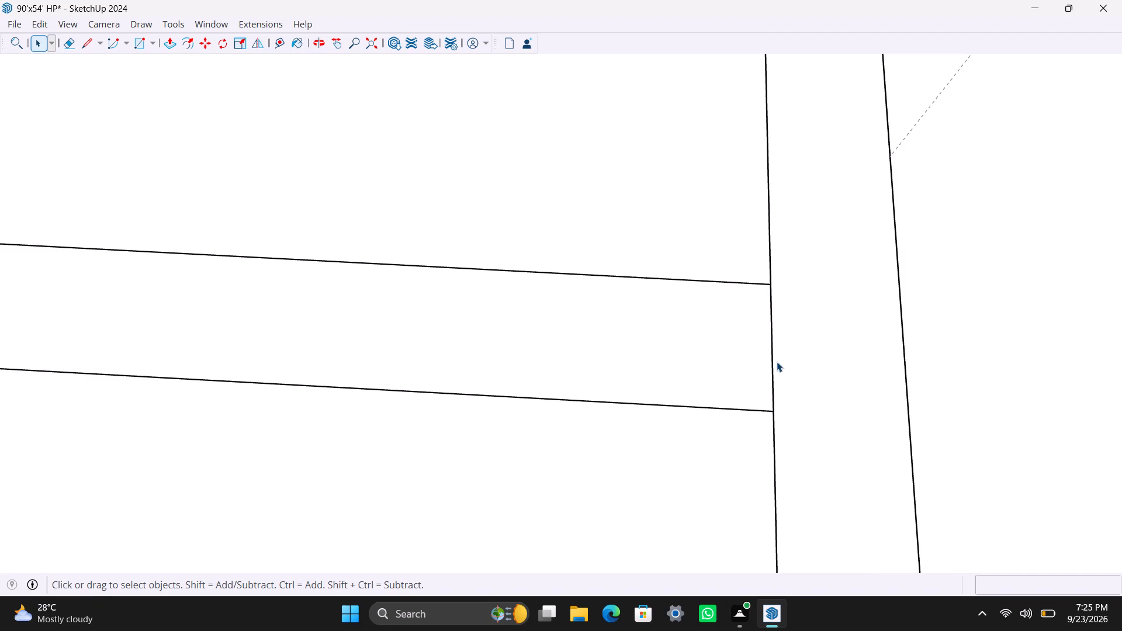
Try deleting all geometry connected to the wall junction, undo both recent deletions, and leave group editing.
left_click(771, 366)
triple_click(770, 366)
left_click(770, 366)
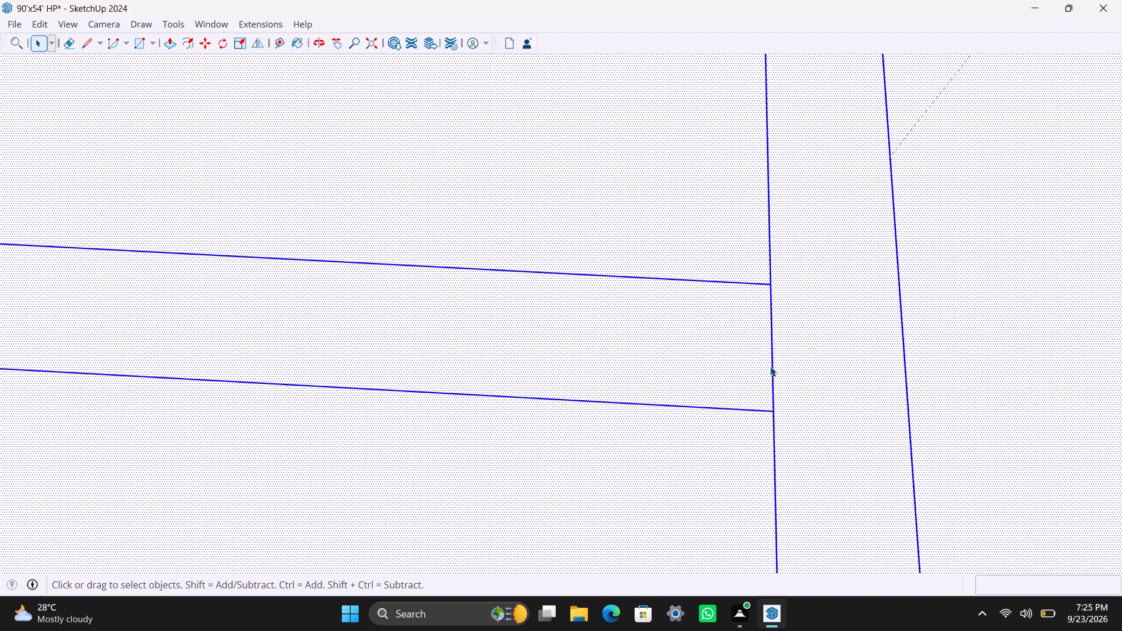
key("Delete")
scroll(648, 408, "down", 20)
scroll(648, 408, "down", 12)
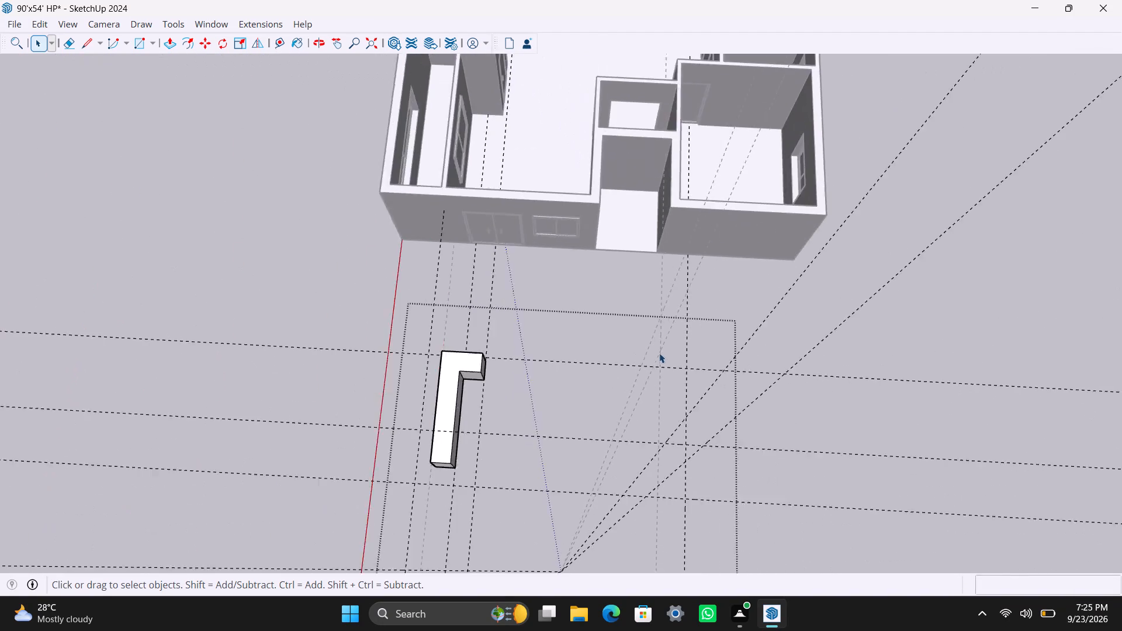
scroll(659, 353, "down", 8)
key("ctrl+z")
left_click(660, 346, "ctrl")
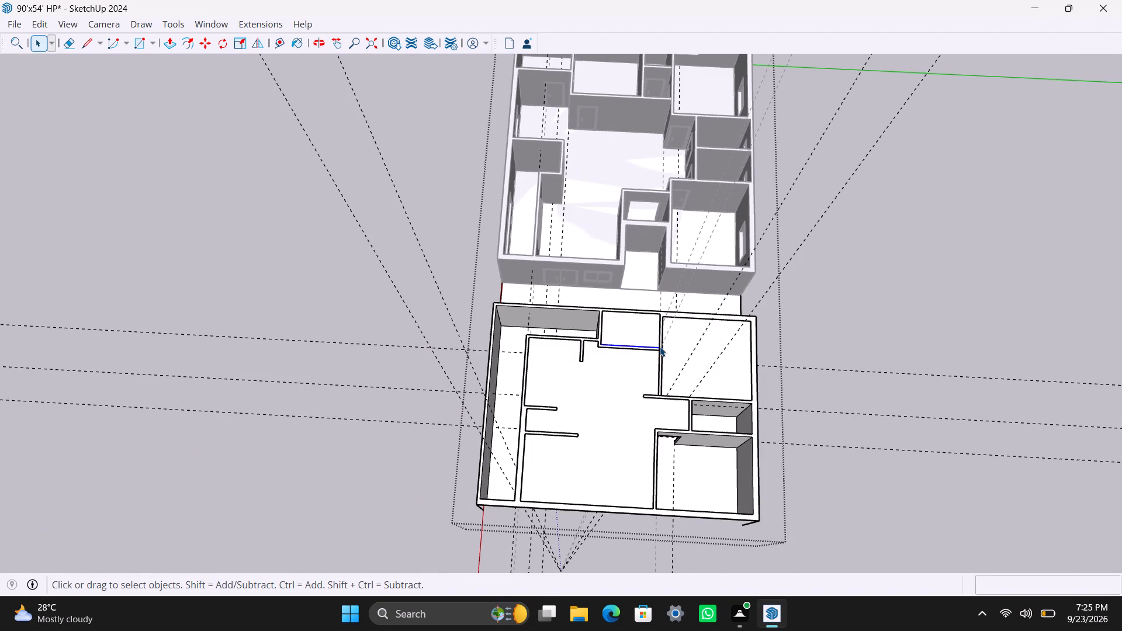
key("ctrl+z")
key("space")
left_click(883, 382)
Reopen the second unit's wall group for editing and select the connected geometry at the cross wall junction.
scroll(689, 362, "up", 9)
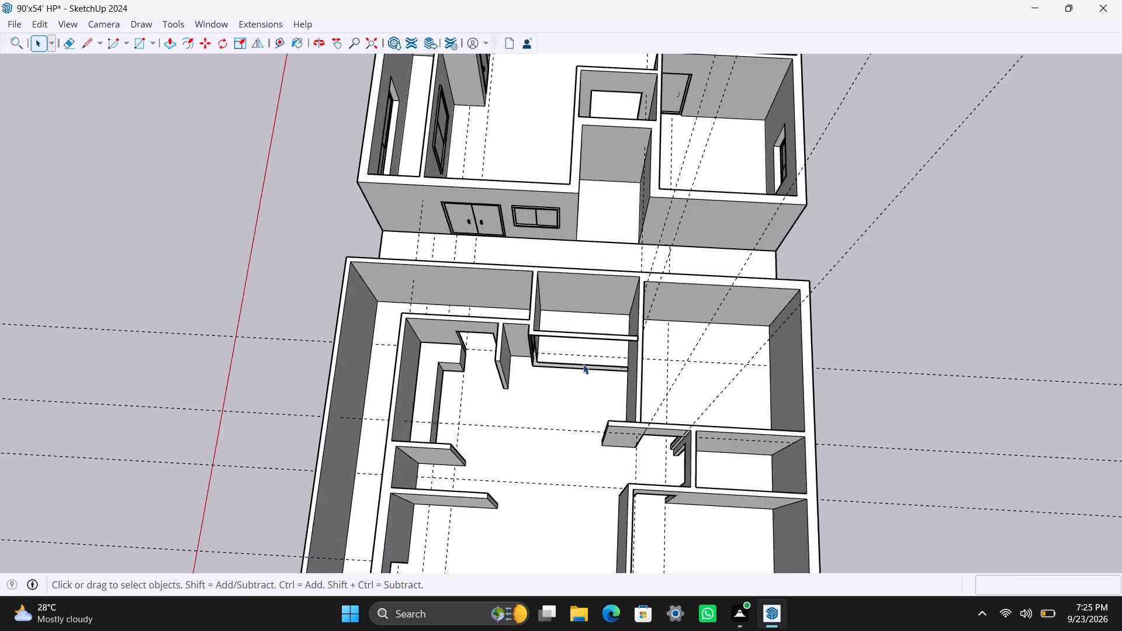
scroll(583, 364, "up", 2)
middle_click_drag(579, 364, 257, 379)
scroll(541, 378, "up", 9)
left_click(558, 400)
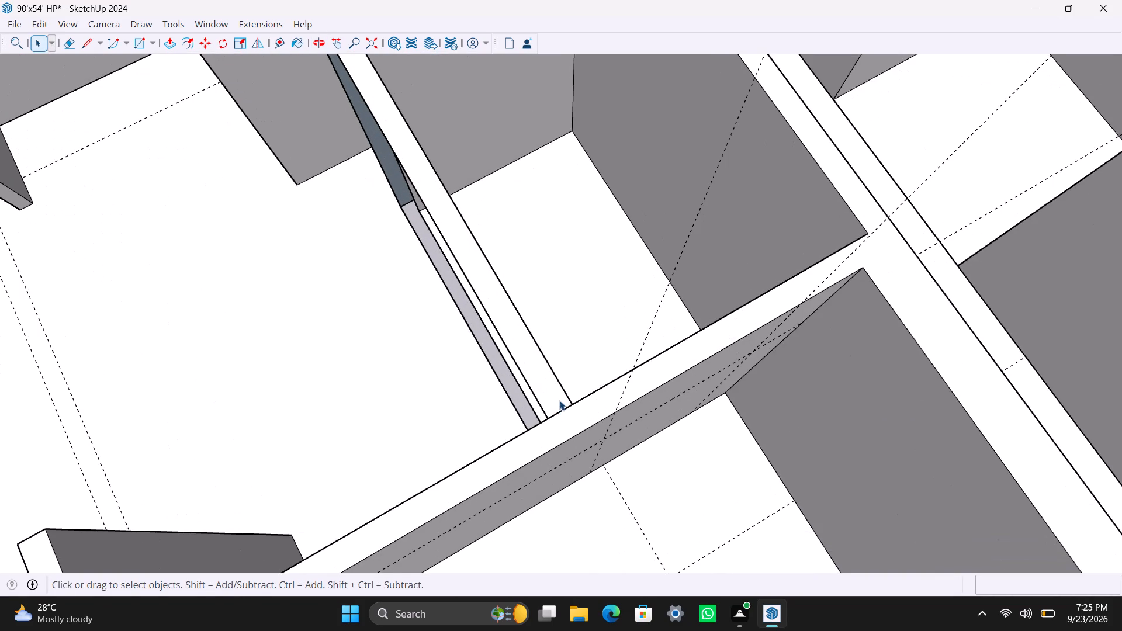
double_click(559, 403)
double_click(555, 400)
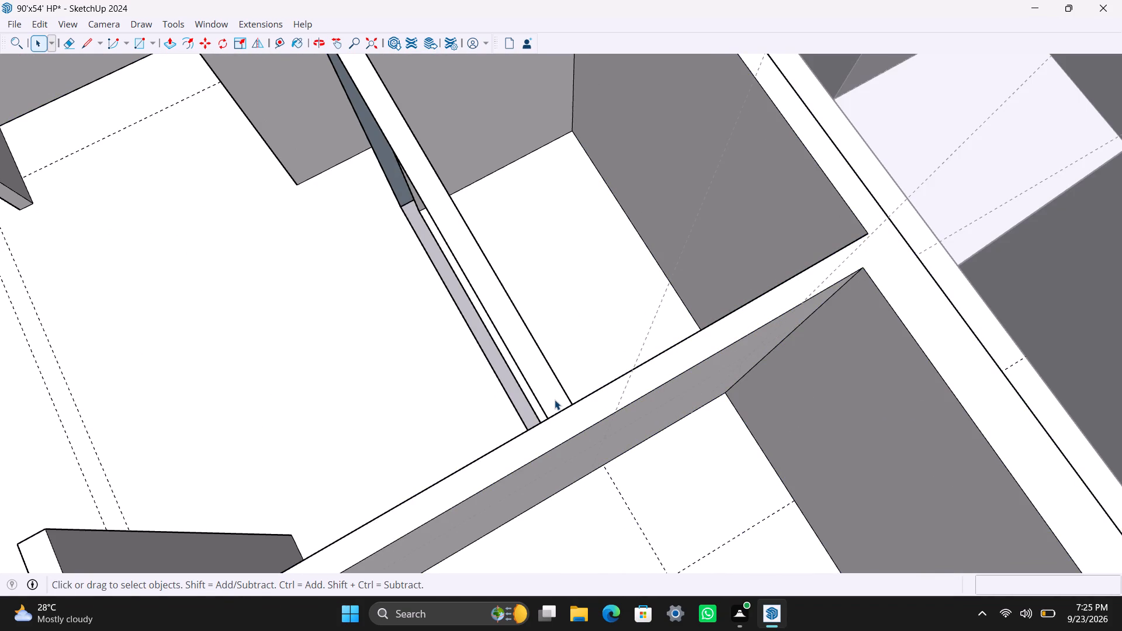
double_click(555, 400)
left_click(555, 398)
triple_click(555, 398)
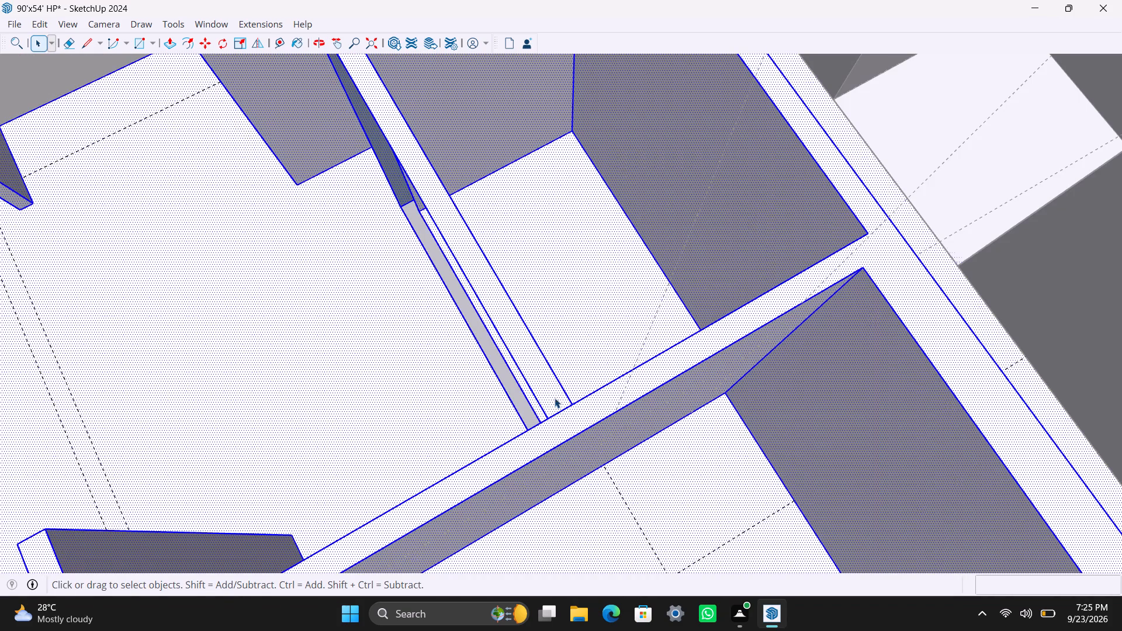
double_click(555, 396)
left_click(547, 392)
Undo the recent cuts and deletions in the second unit's cross wall back to its solid state.
scroll(534, 379, "down", 7)
key("ctrl+z")
key("ctrl+z")
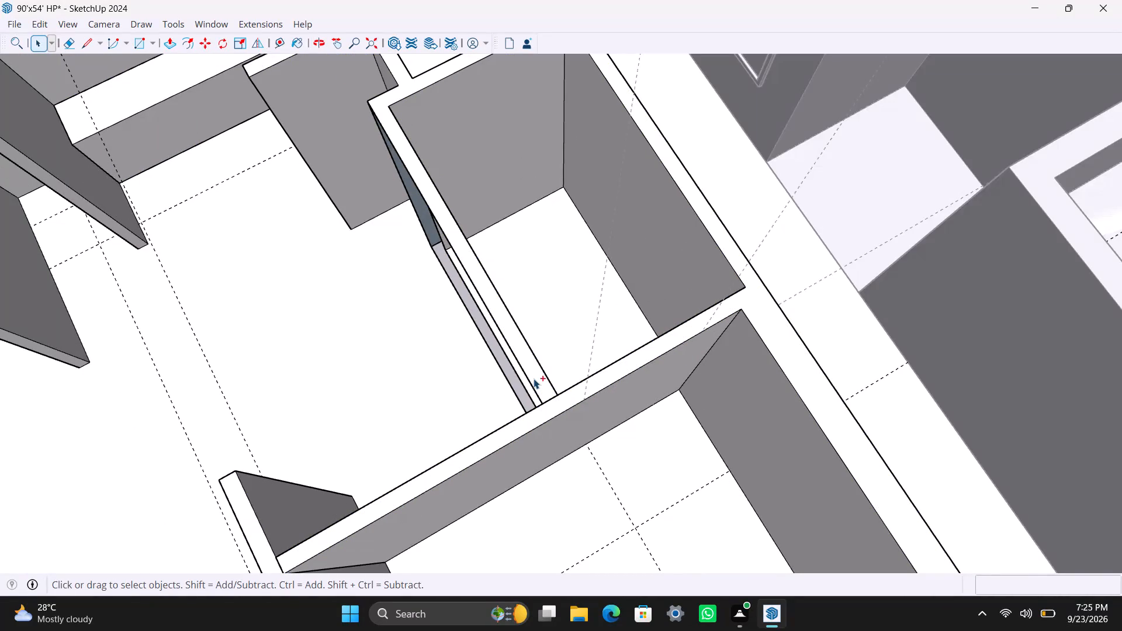
key("ctrl+z")
key("ctrl+z")
key("ctrl+z")
key("ctrl+z")
key("ctrl+z")
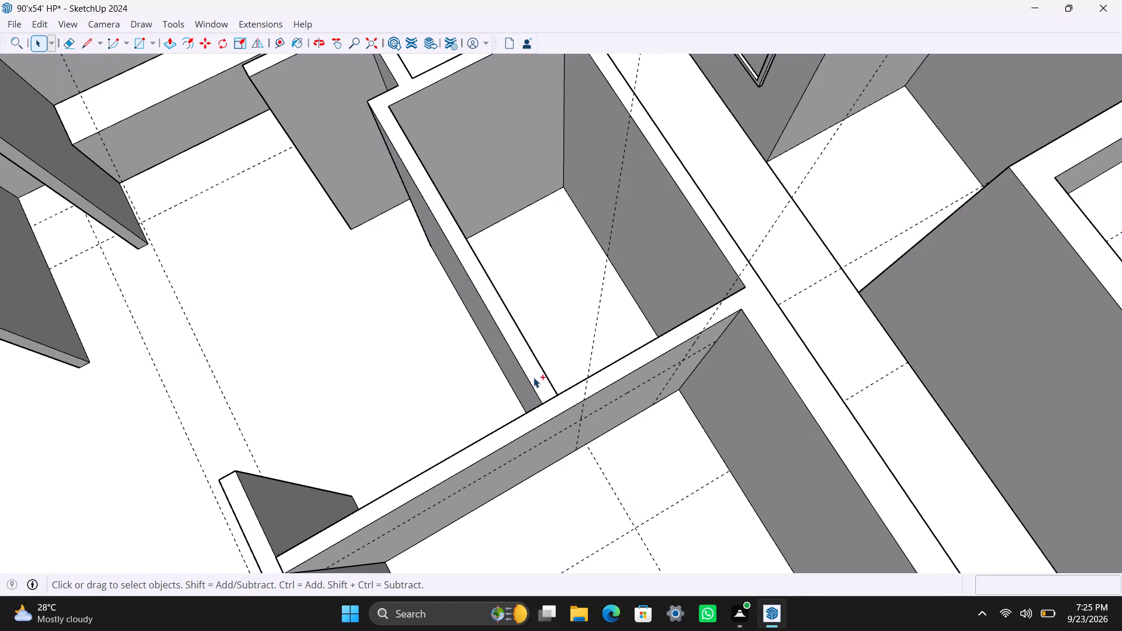
Undo the preceding guide and wall edits made around the second unit's small room.
key("ctrl+z")
key("ctrl+z")
key("ctrl+z")
key("ctrl+z")
key("ctrl+z")
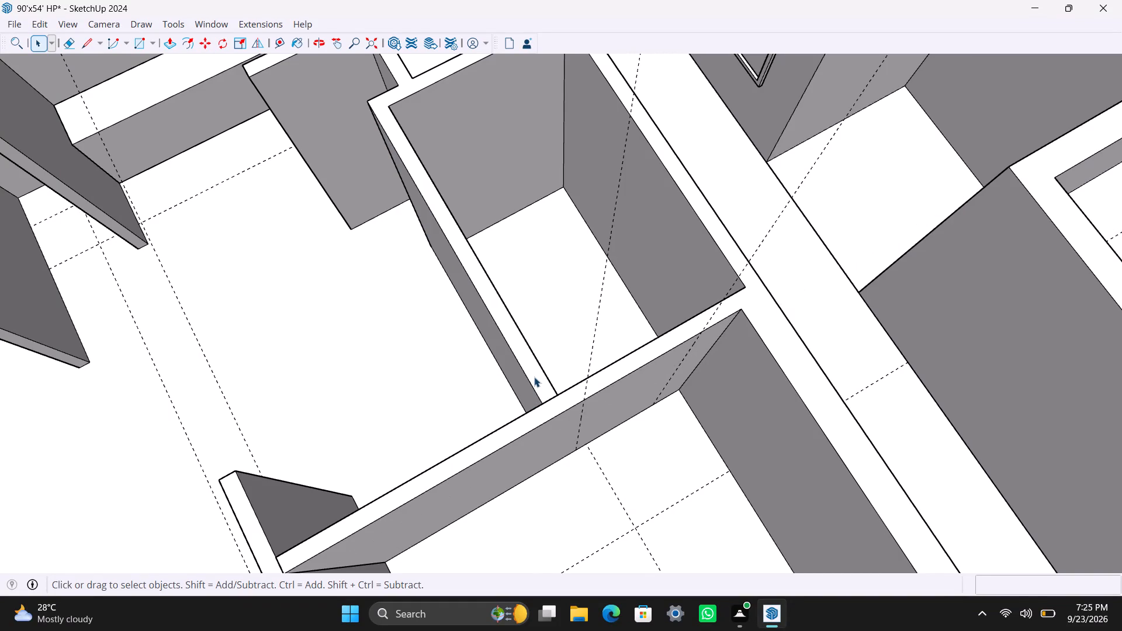
key("ctrl+z")
key("ctrl+z")
key("ctrl+z")
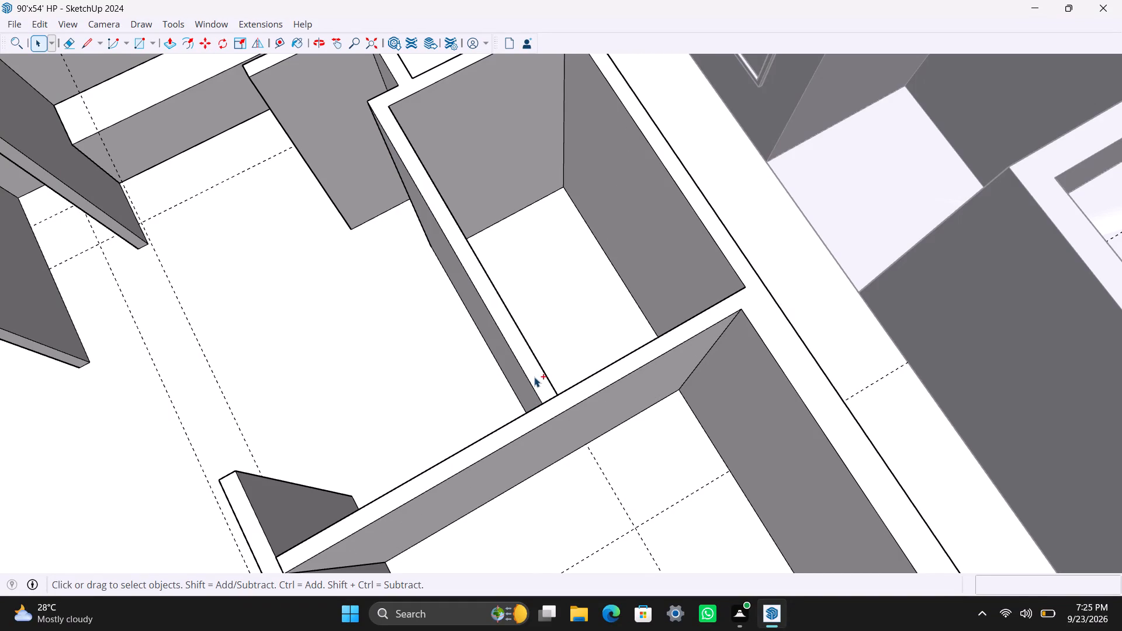
key("ctrl+z")
key("ctrl+z")
key("ctrl+z")
key("ctrl+z")
key("ctrl+z")
key("ctrl+z")
key("ctrl+z")
key("ctrl+z")
key("ctrl+x")
key("ctrl+z")
key("ctrl+z")
key("ctrl+z")
key("ctrl+z")
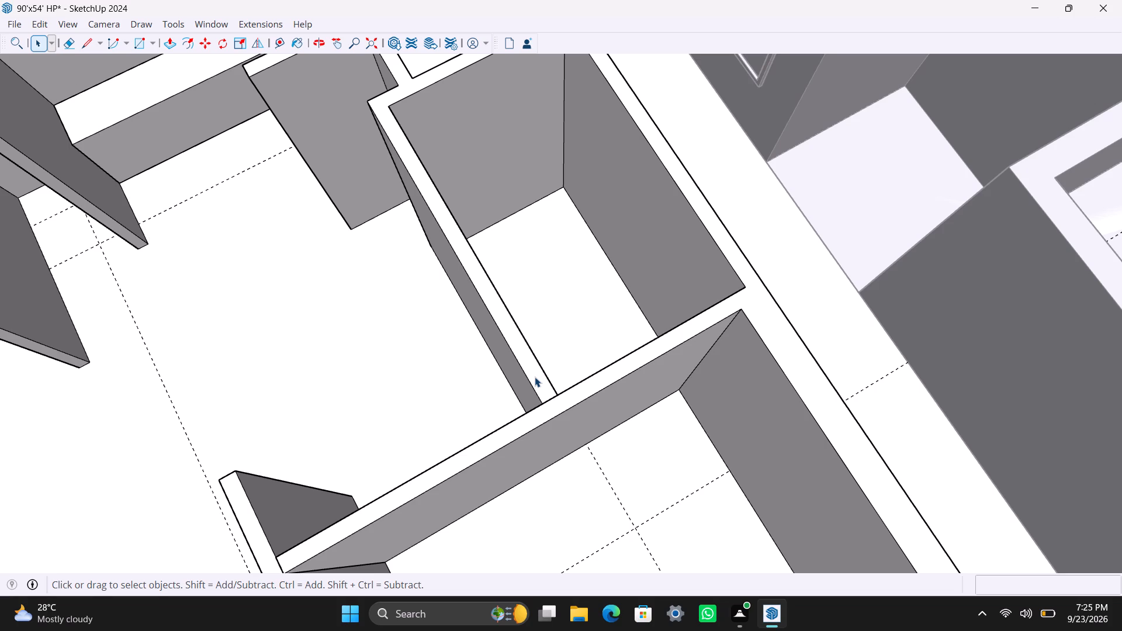
key("ctrl+z")
key("ctrl+z")
key("ctrl+z")
key("ctrl+z")
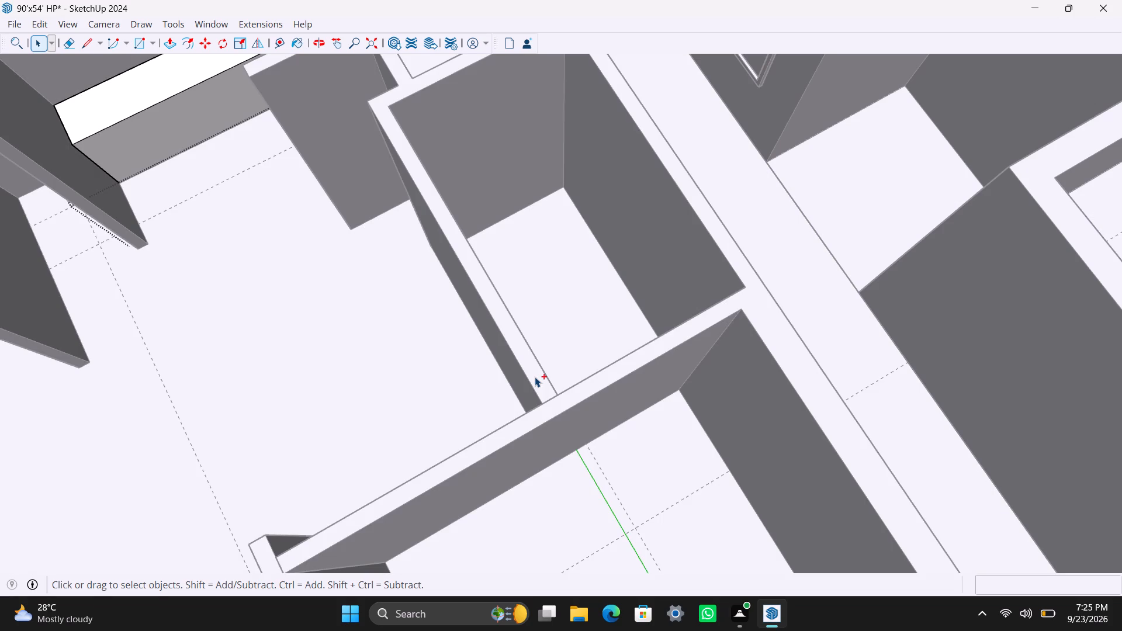
key("ctrl+z")
key("ctrl+z")
key("ctrl+z")
Keep undoing the second unit's edits back to before the short walls and the small room's long side wall were built.
scroll(534, 379, "down", 12)
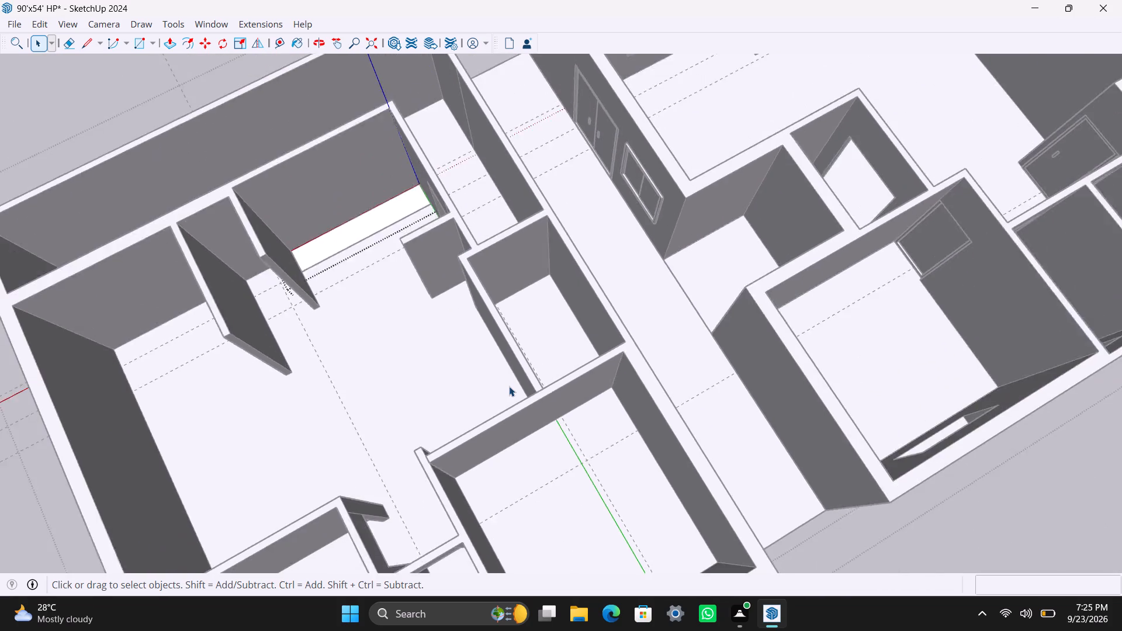
scroll(509, 386, "down", 6)
key("ctrl+z")
key("ctrl+z")
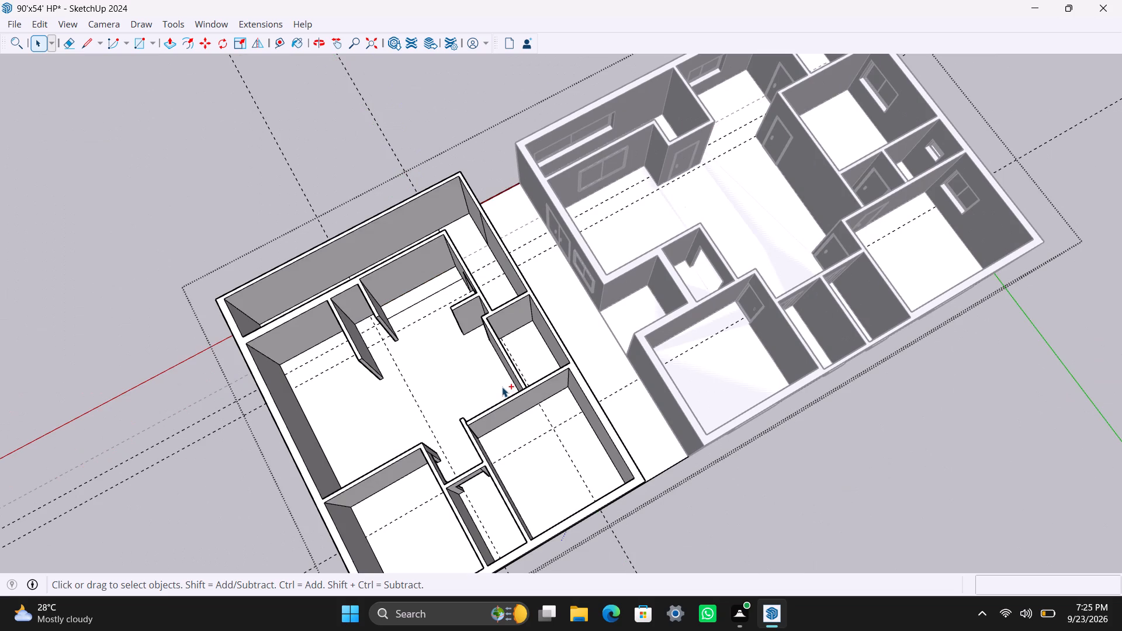
key("ctrl+z")
key("ctrl+z")
key("ctrl+z")
key("ctrl+z")
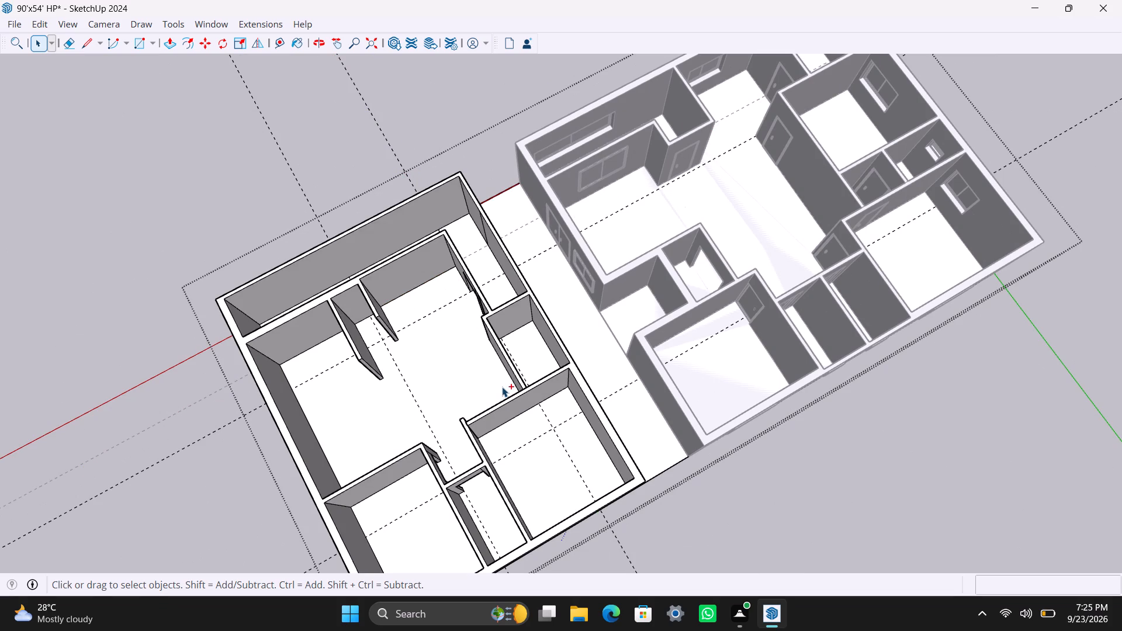
key("ctrl+z")
key("ctrl+z")
key("ctrl+z")
key("ctrl+z")
key("ctrl+z")
key("ctrl+z")
key("ctrl+z")
key("ctrl+z")
key("ctrl+z")
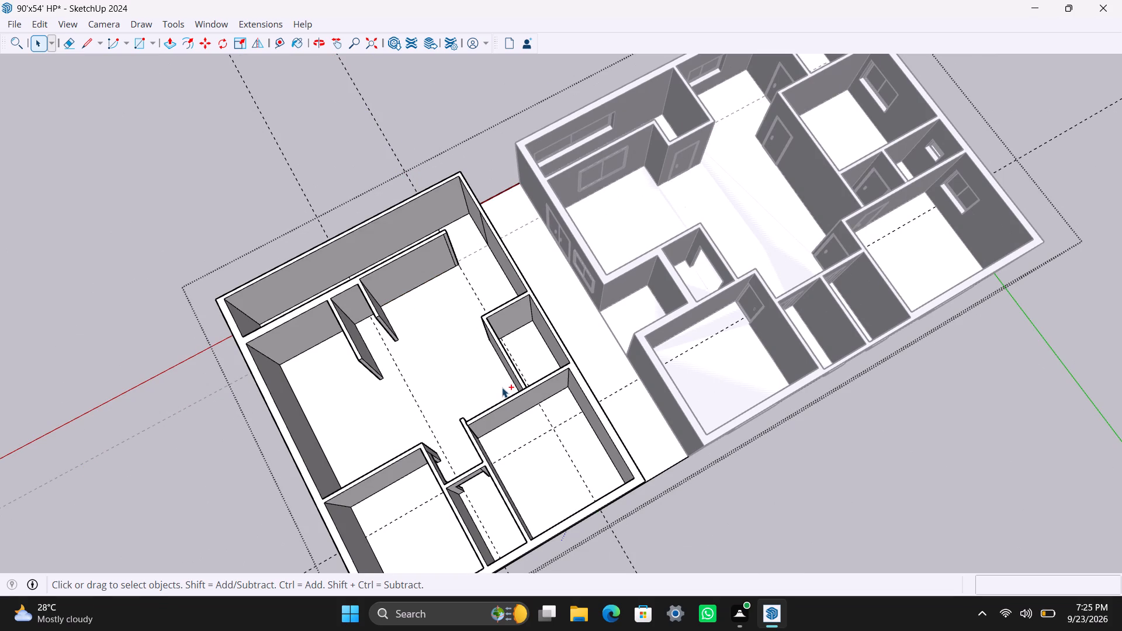
key("ctrl+z")
key("ctrl+z")
key("ctrl+z")
key("ctrl+z")
Copy the vertical corner edge at the outer wall 4'10" along the bedroom's dividing wall in the second unit.
scroll(503, 387, "up", 4)
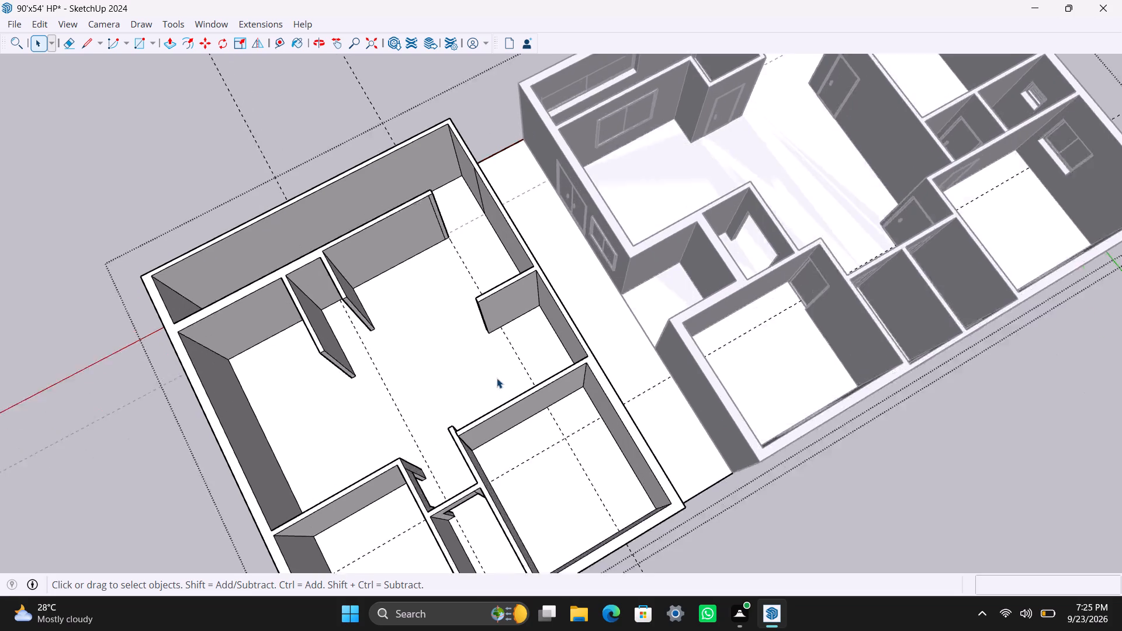
scroll(492, 377, "up", 3)
left_click_drag(500, 390, 552, 417)
middle_click_drag(500, 390, 986, 368)
scroll(718, 372, "up", 3)
left_click(722, 367)
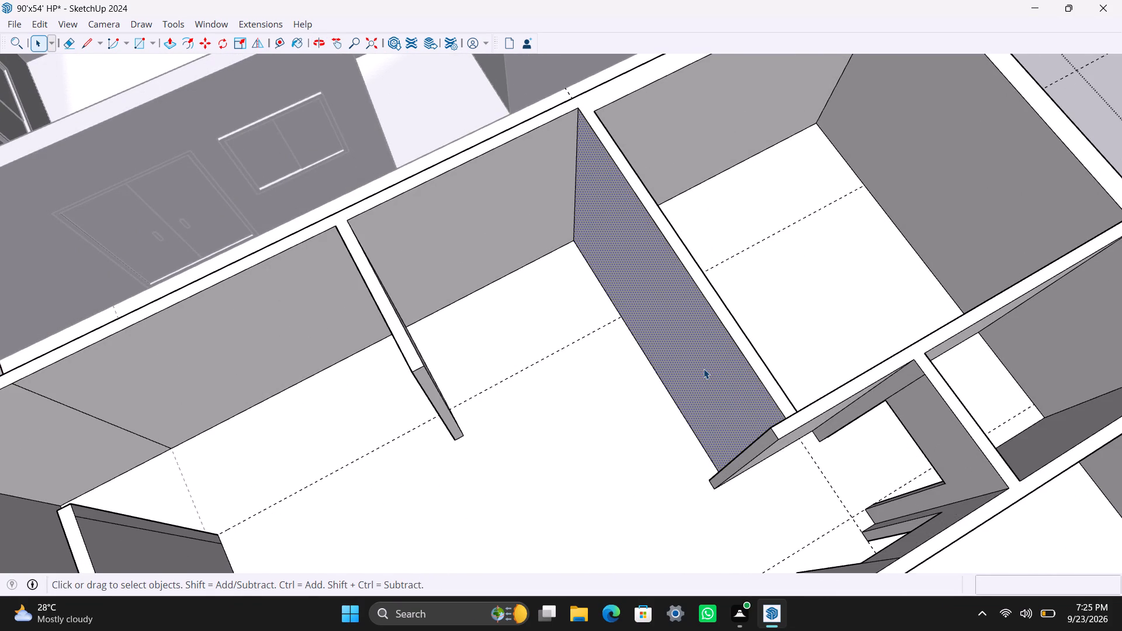
scroll(704, 369, "up", 4)
scroll(513, 256, "down", 3)
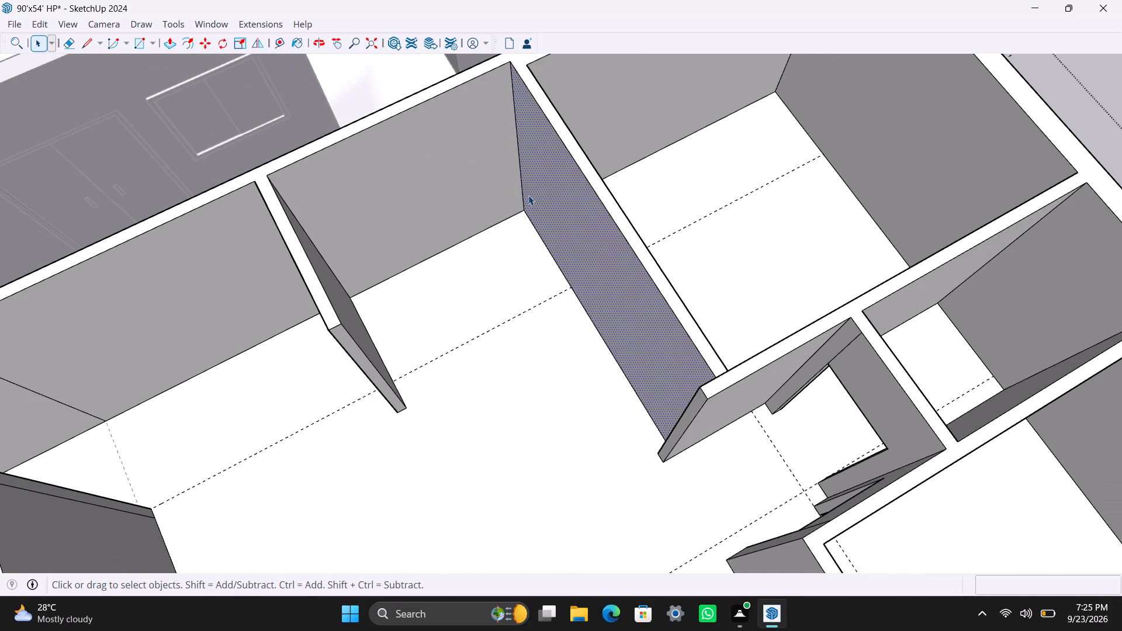
left_click(522, 173)
key("m")
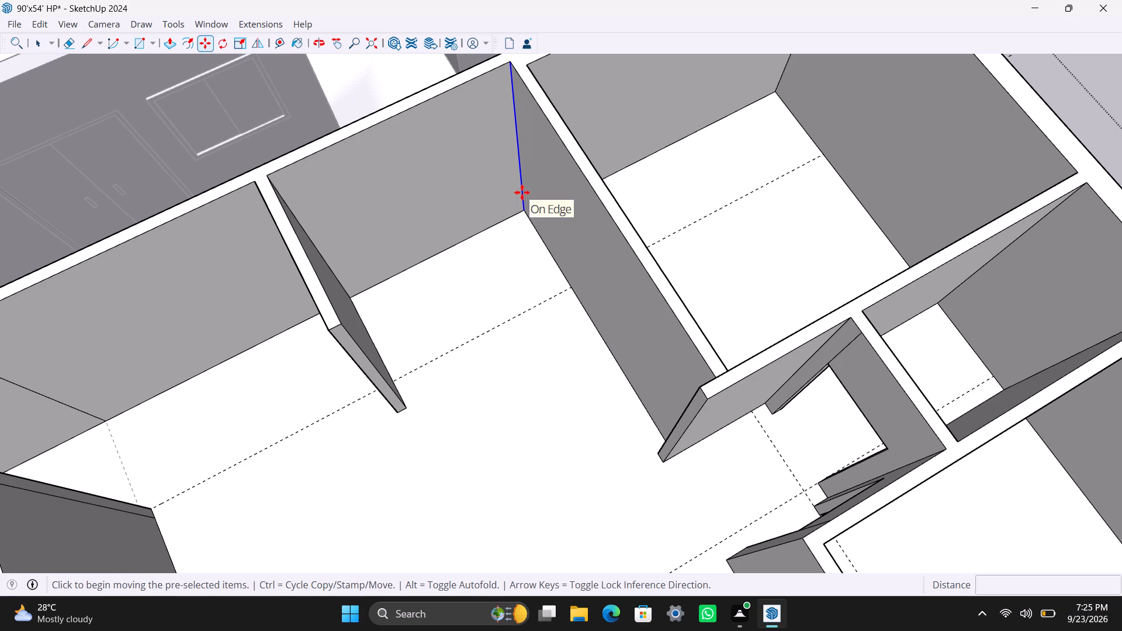
left_click(522, 210)
type("4'10\"")
key("Return")
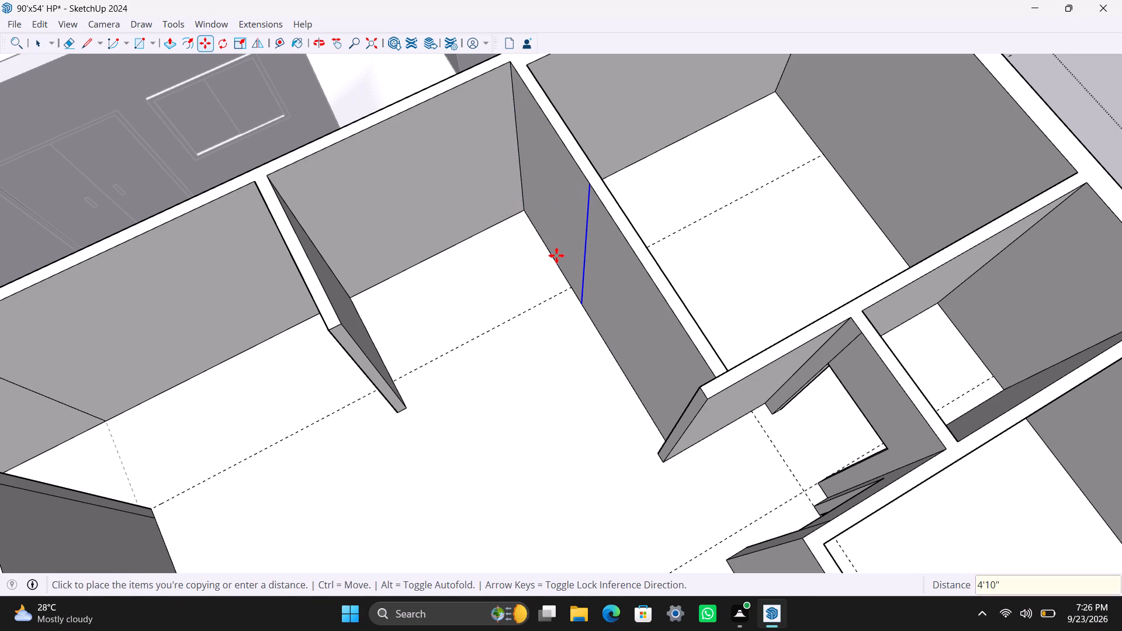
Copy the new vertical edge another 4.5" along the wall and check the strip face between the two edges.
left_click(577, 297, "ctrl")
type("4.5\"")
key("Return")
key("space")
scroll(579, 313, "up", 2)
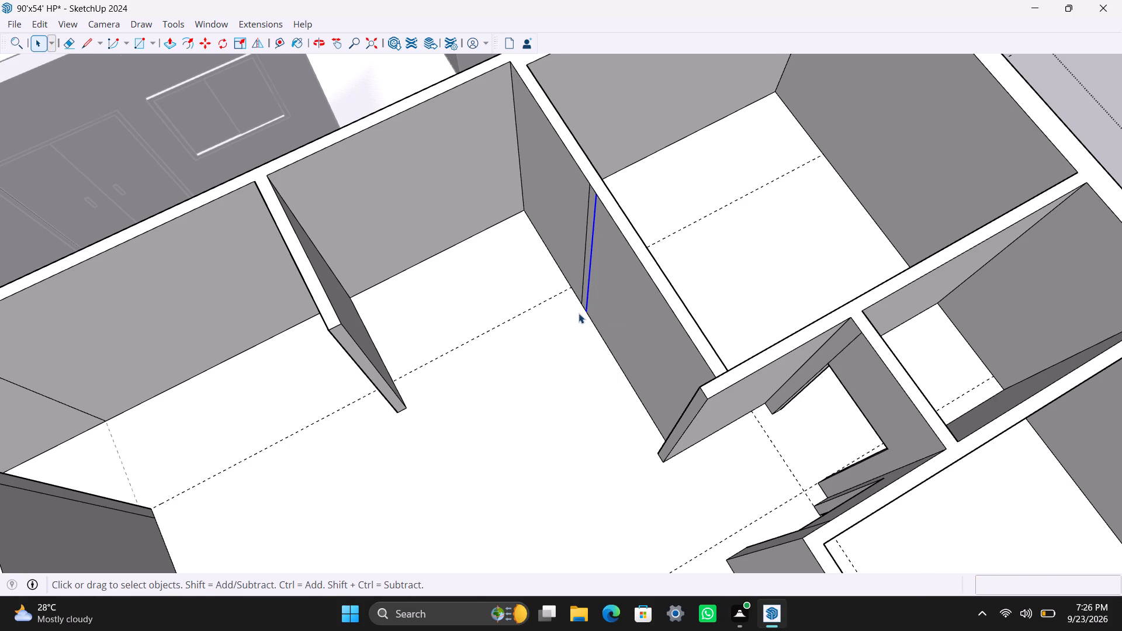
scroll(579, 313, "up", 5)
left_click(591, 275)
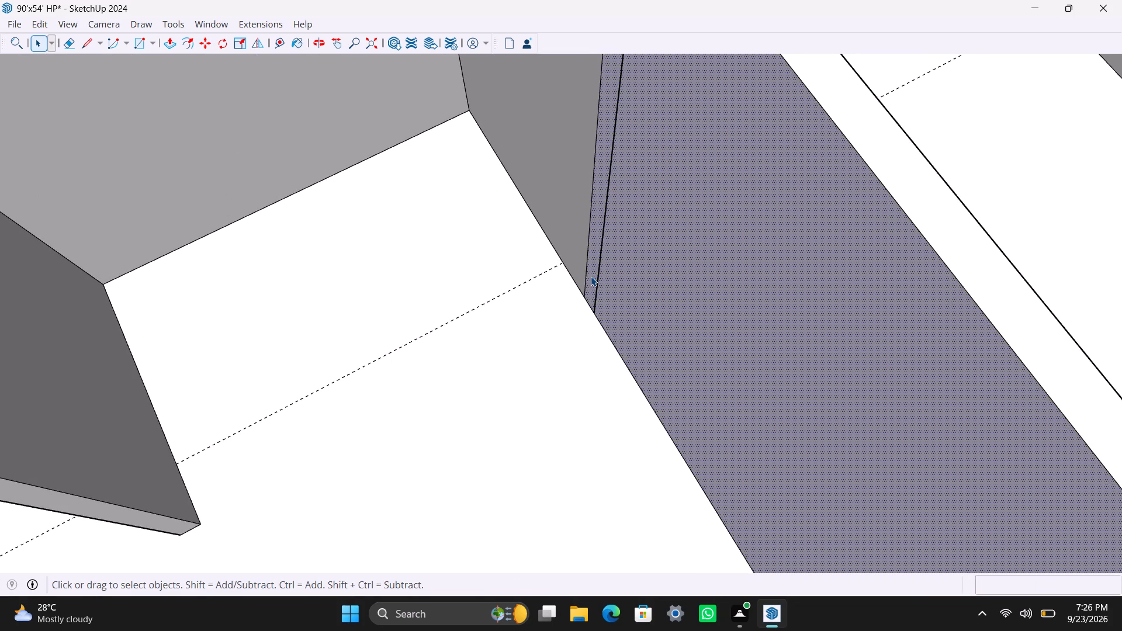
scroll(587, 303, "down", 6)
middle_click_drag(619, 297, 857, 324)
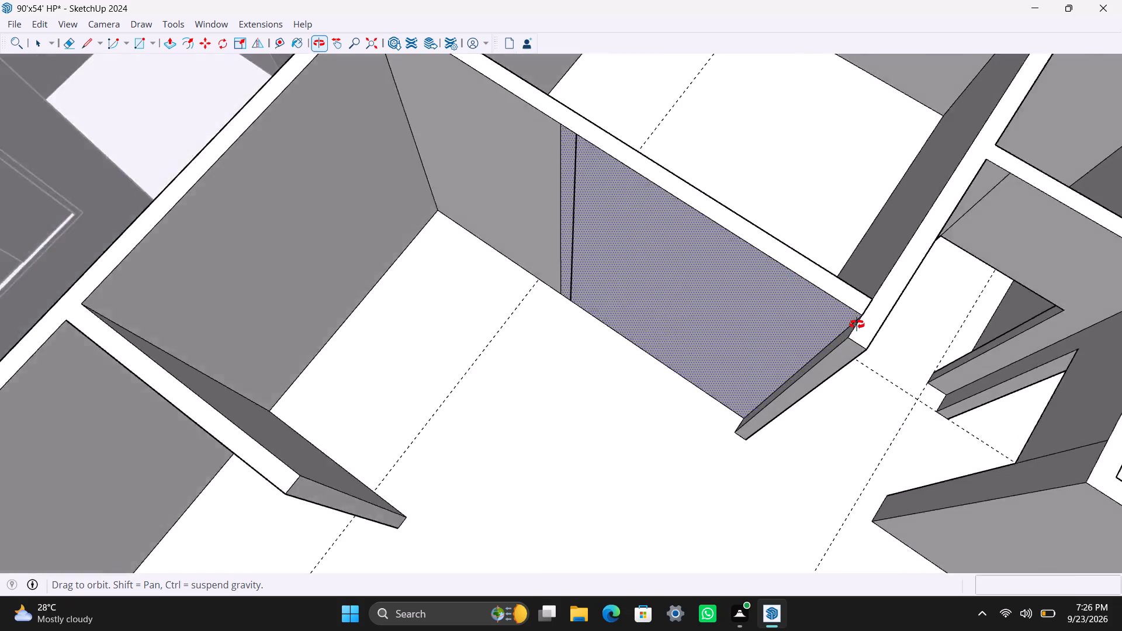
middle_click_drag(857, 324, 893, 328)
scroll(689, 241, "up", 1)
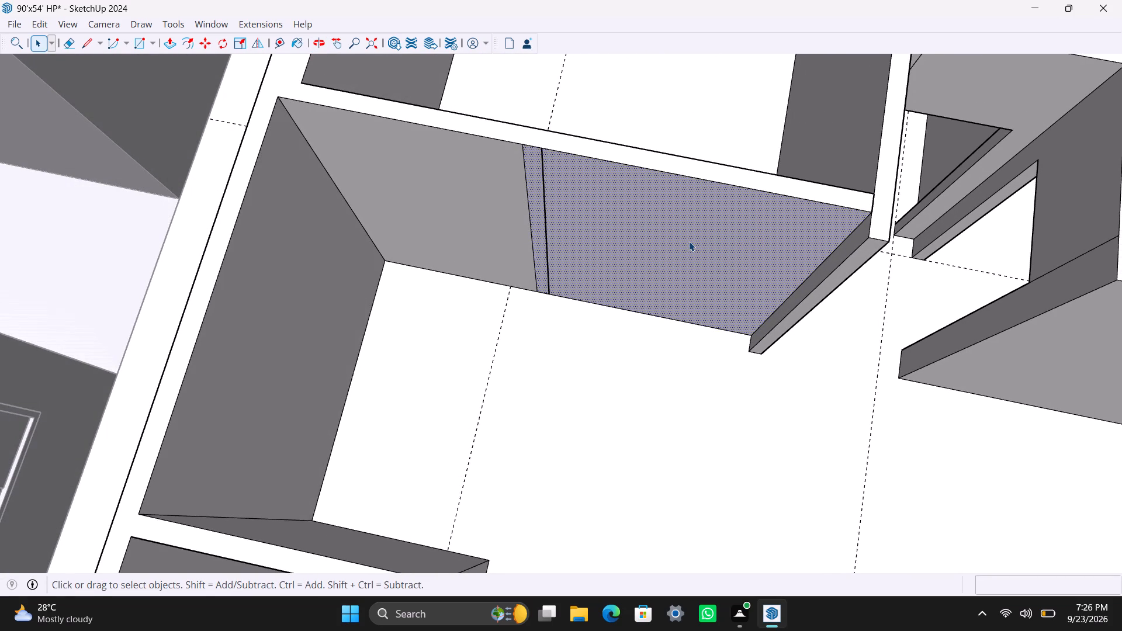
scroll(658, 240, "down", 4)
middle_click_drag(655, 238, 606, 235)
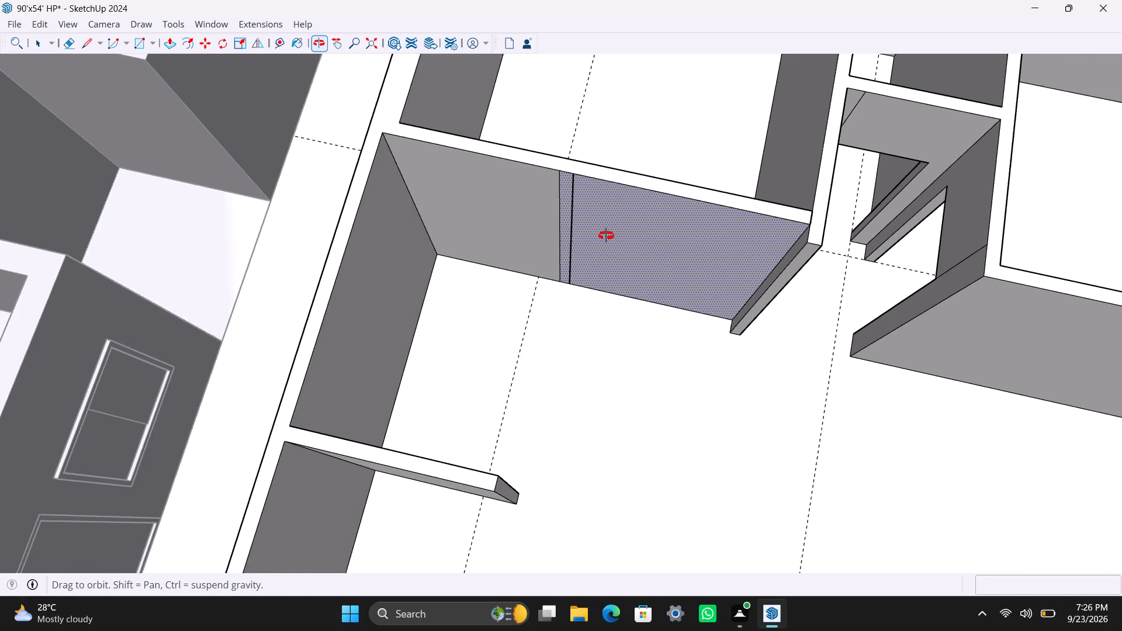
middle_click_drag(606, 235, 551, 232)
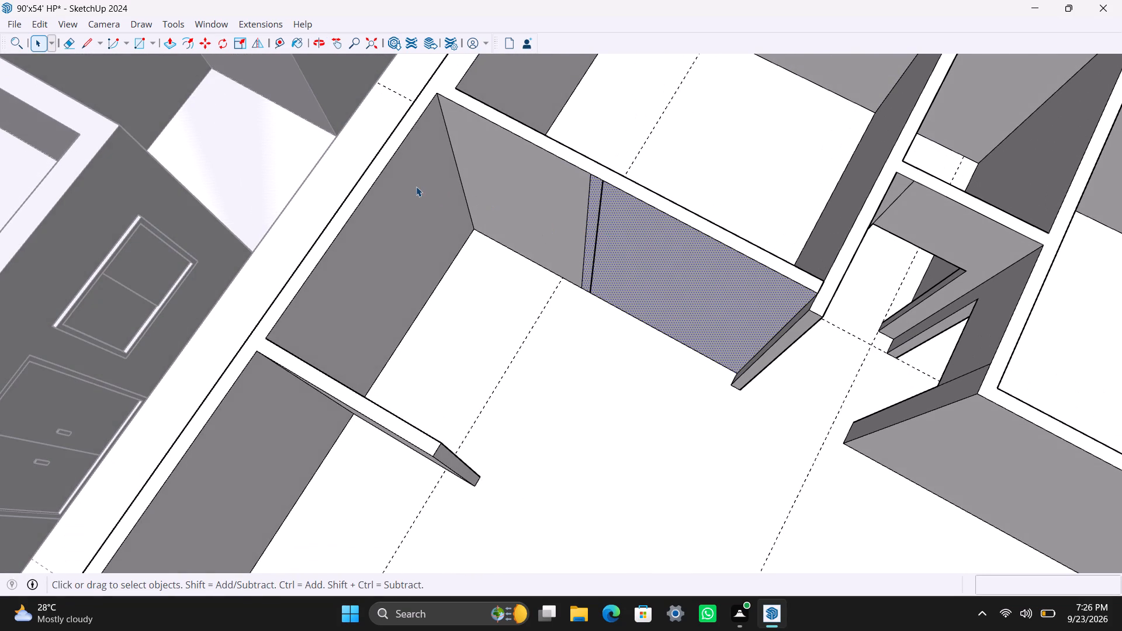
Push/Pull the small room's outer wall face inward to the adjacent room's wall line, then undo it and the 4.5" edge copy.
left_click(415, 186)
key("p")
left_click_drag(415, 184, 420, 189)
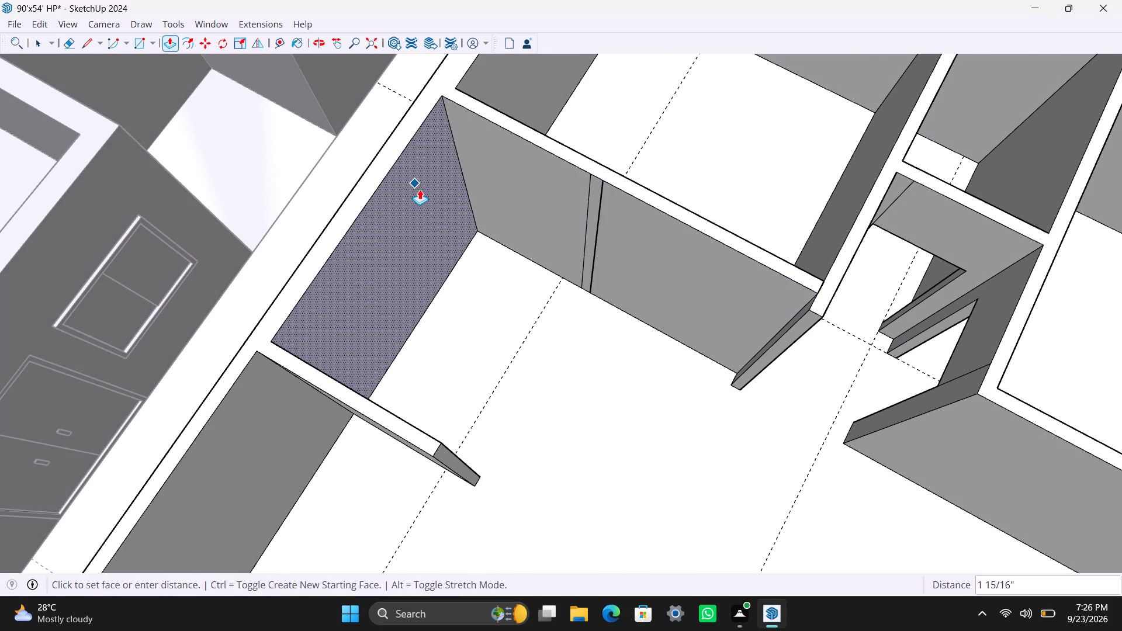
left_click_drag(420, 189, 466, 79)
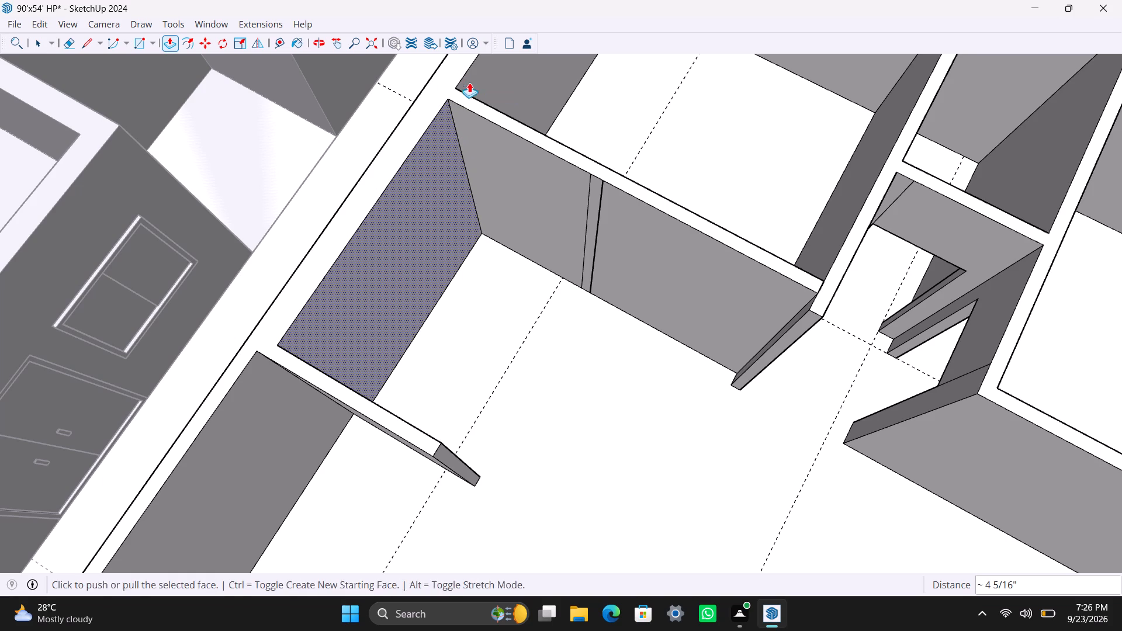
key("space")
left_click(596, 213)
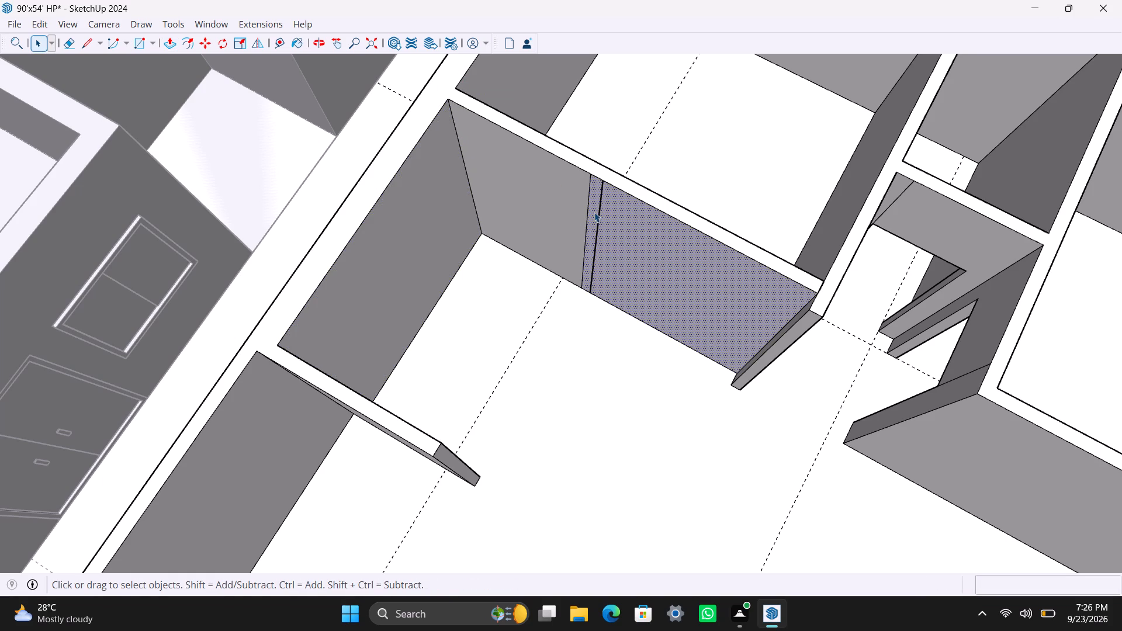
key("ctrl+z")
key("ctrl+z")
Push/Pull the small room's outer wall face inward about 4 5/16" to line up with the adjacent bedroom's wall face.
left_click(443, 185)
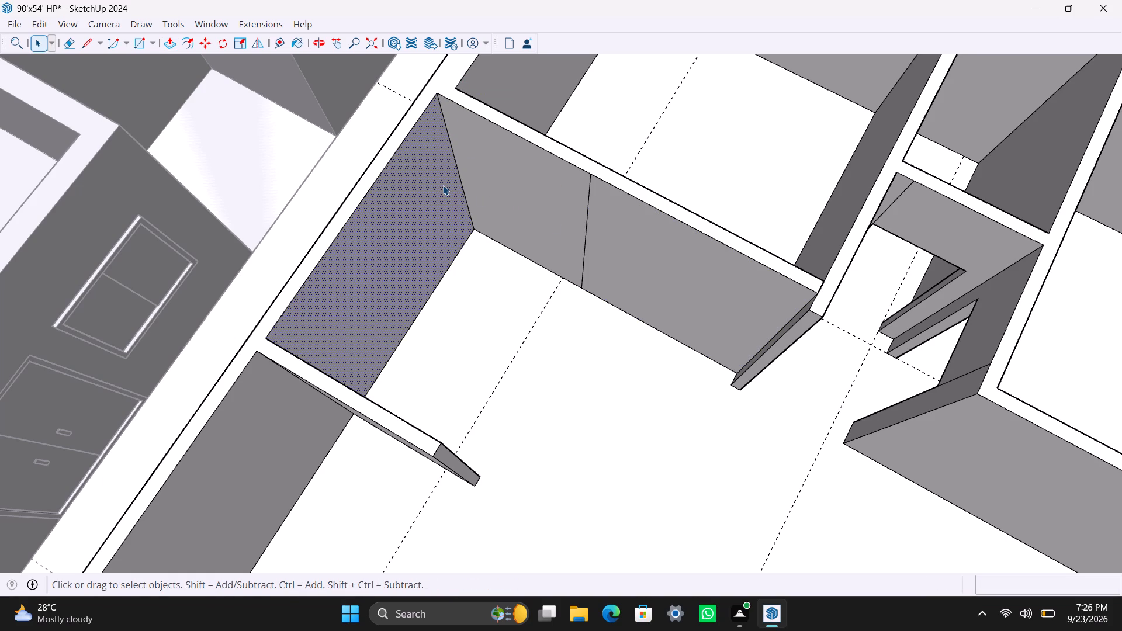
key("p")
left_click_drag(442, 187, 474, 77)
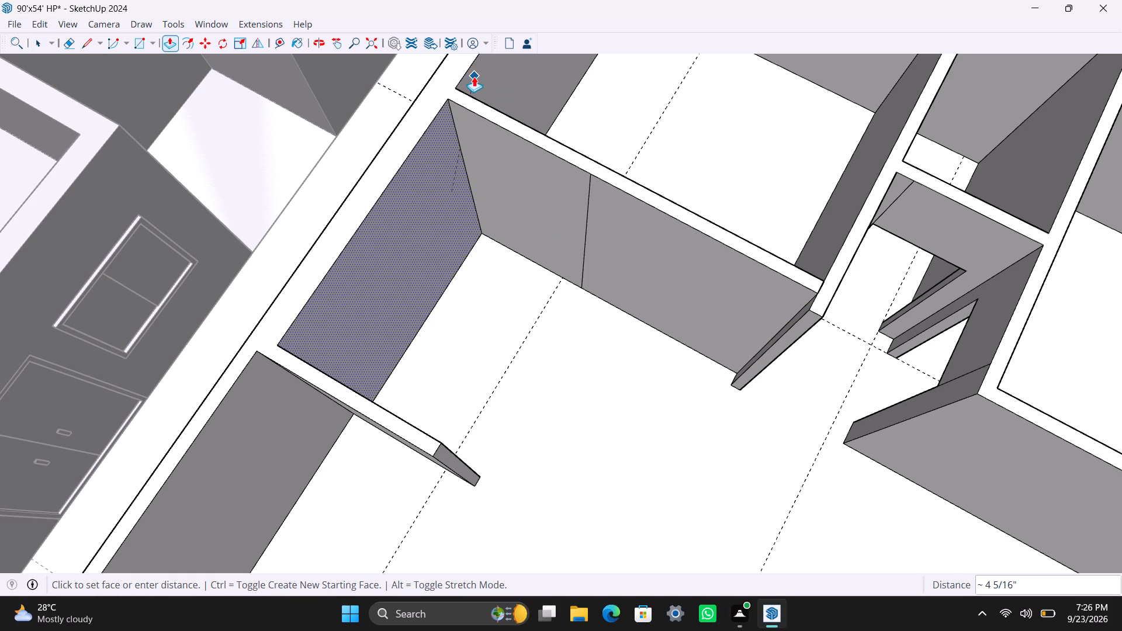
left_click_drag(474, 77, 475, 76)
key("space")
left_click(463, 150)
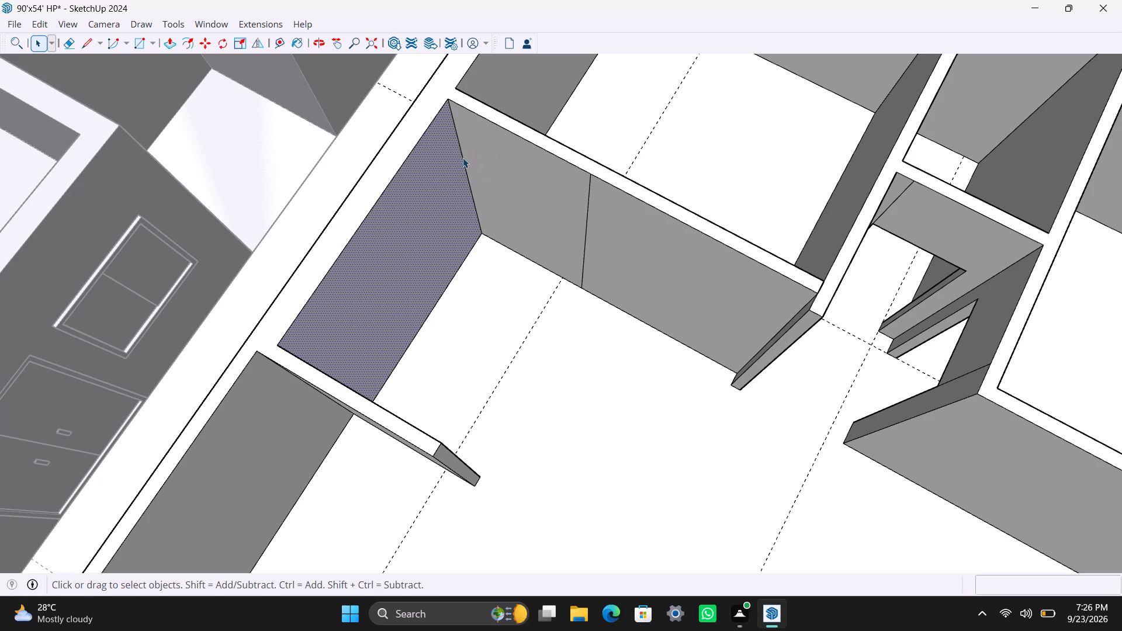
Copy the vertical edge on the bedroom's dividing wall 4.5" along the wall, away from the outer wall.
left_click_drag(582, 269, 582, 275)
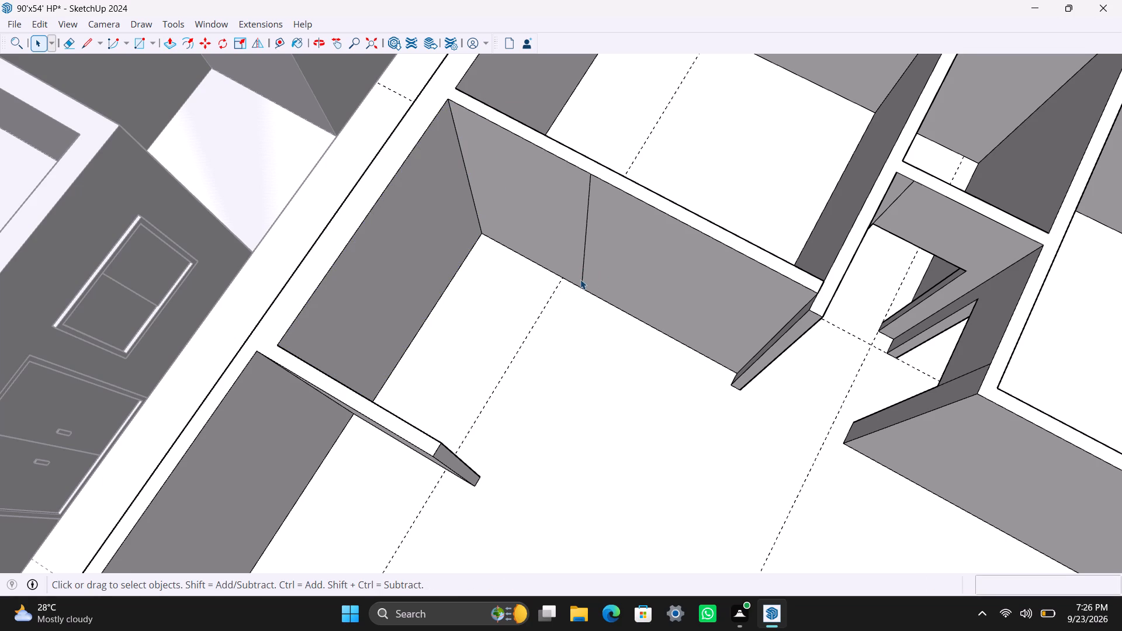
left_click(580, 279)
left_click(580, 284)
key("m")
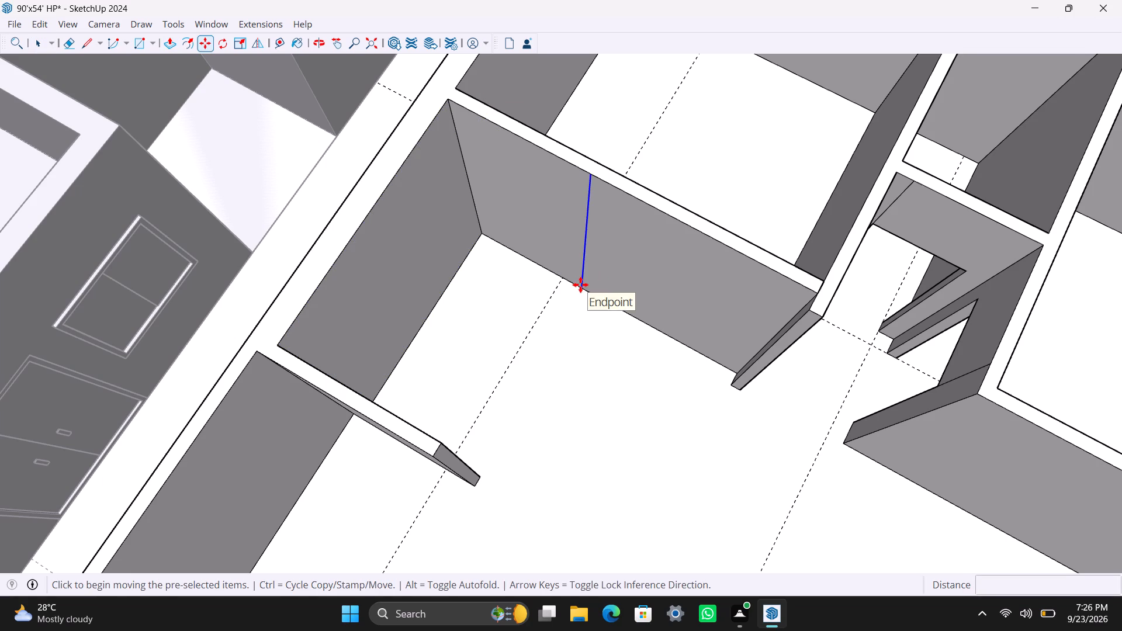
left_click(580, 289)
type("4.5\"")
key("Return")
key("space")
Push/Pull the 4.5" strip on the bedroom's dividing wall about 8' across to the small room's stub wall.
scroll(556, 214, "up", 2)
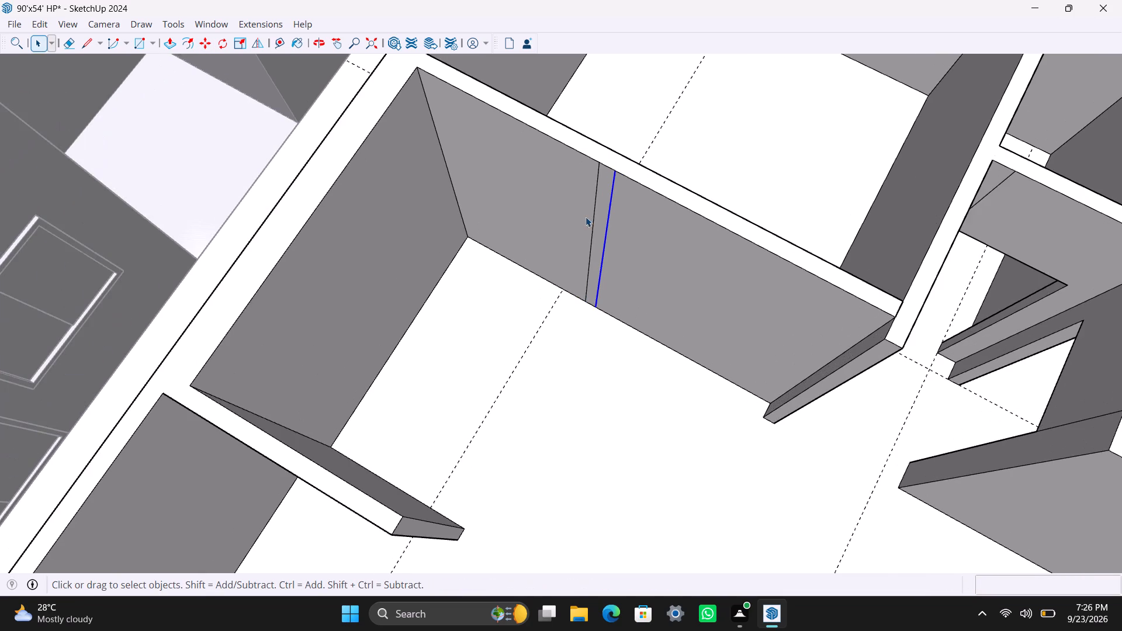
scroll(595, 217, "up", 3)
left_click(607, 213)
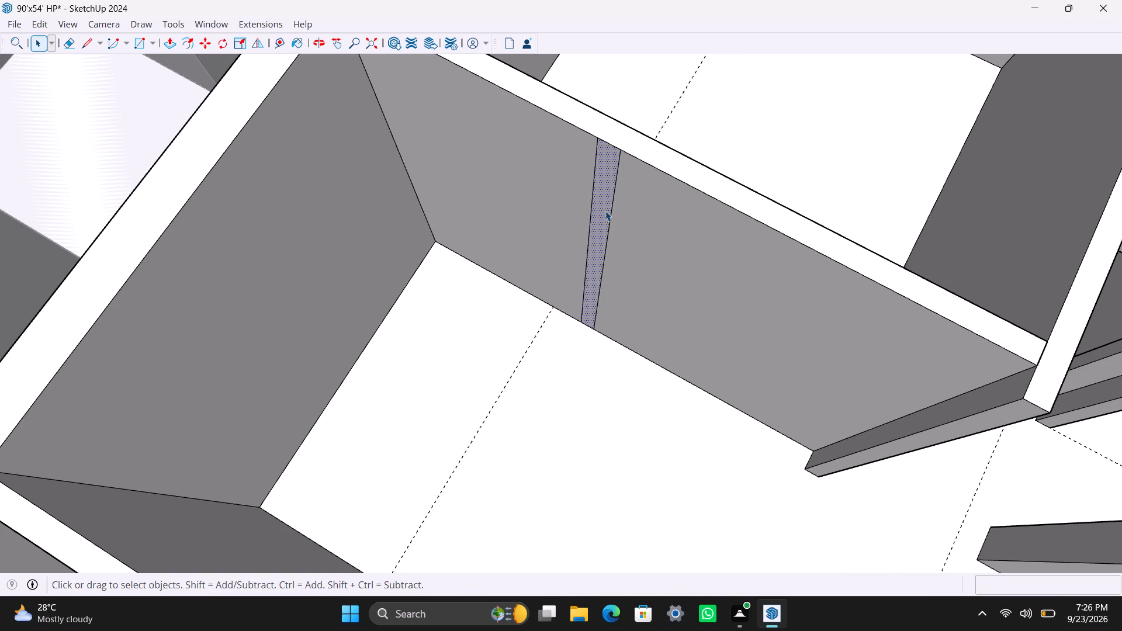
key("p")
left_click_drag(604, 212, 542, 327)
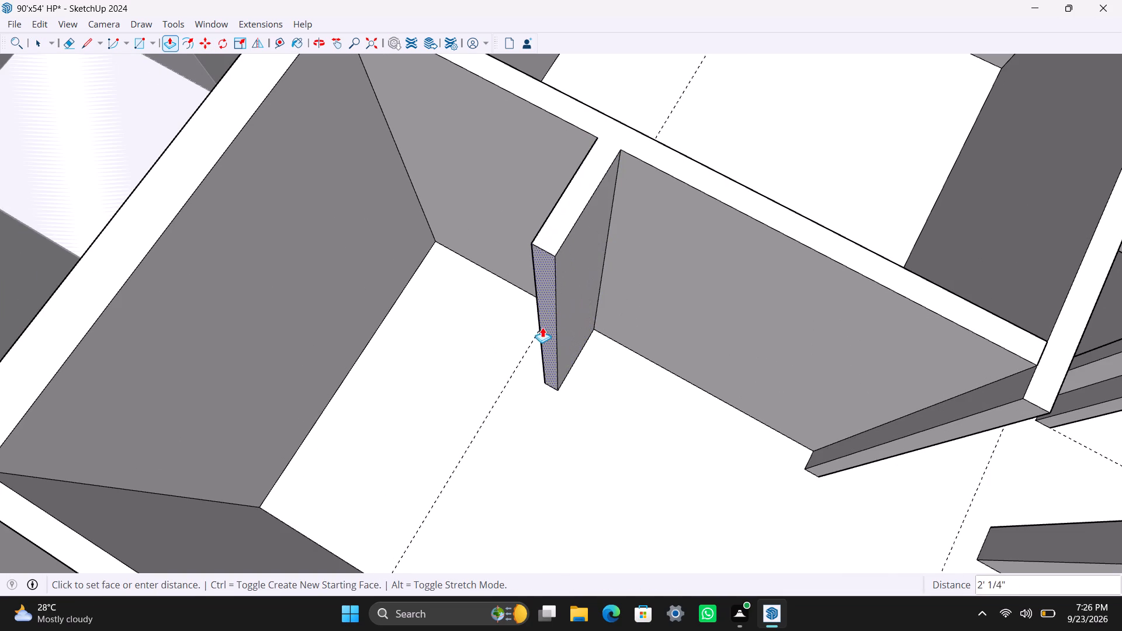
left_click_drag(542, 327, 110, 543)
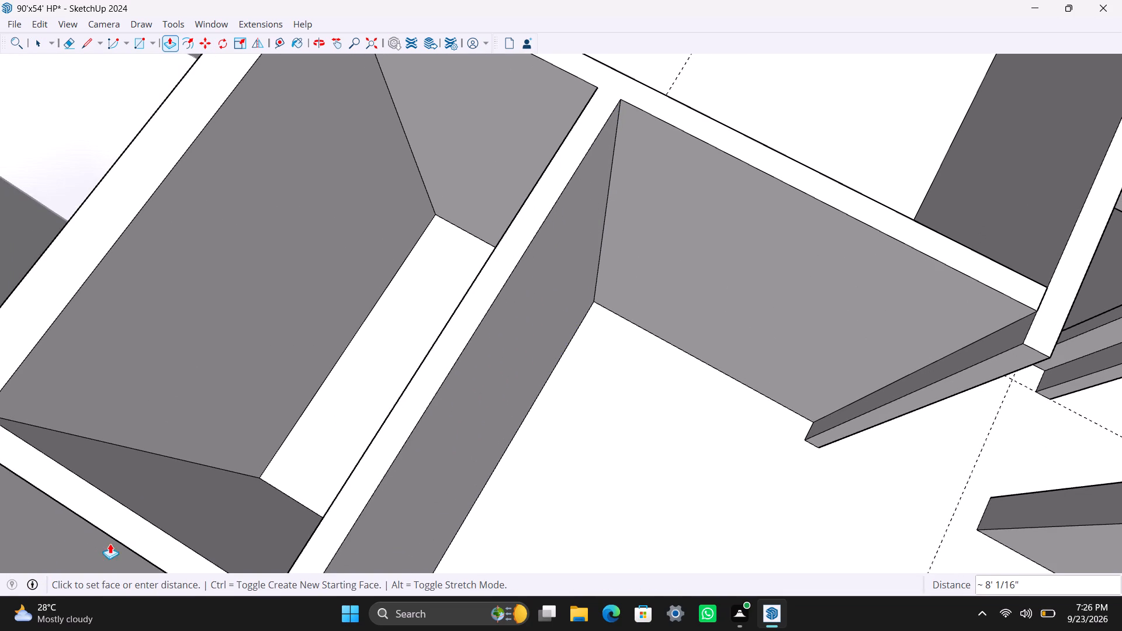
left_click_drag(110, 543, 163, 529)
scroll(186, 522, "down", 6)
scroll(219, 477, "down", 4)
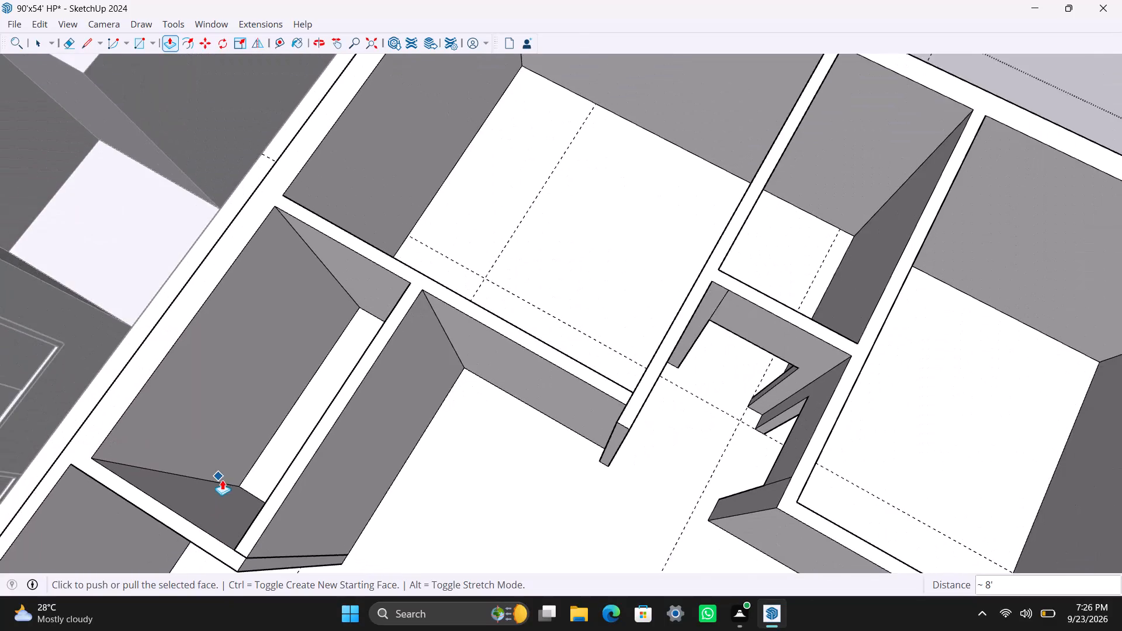
Examine how the new cross wall meets the free end of the stub wall and the surrounding rooms.
middle_click_drag(223, 480, 326, 306)
scroll(358, 333, "up", 16)
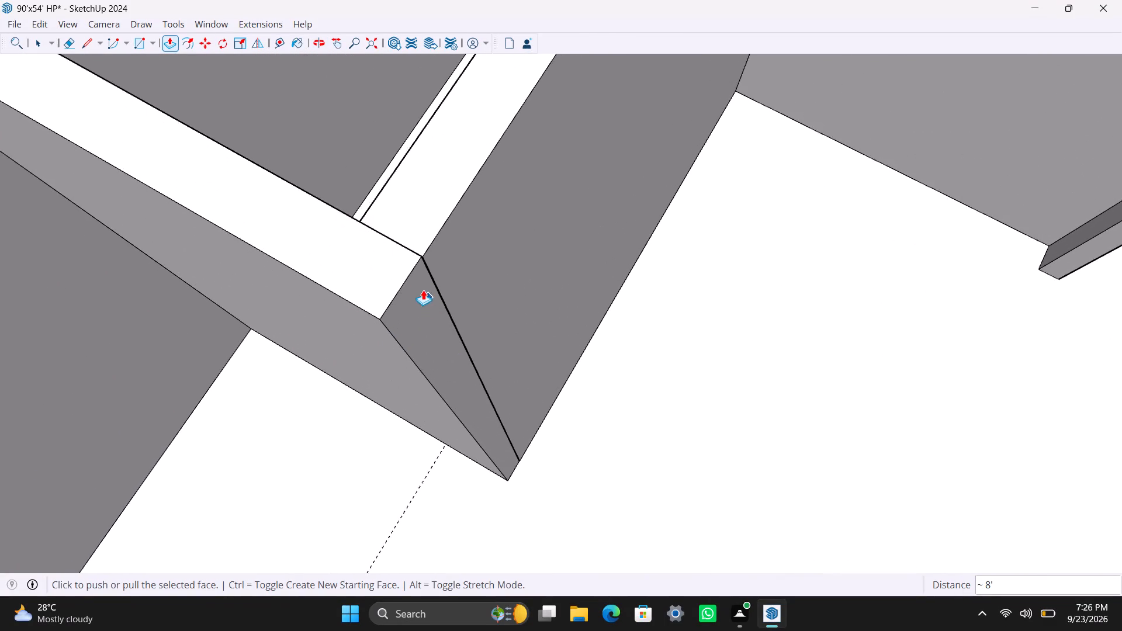
scroll(423, 290, "up", 3)
middle_click_drag(430, 276, 105, 169)
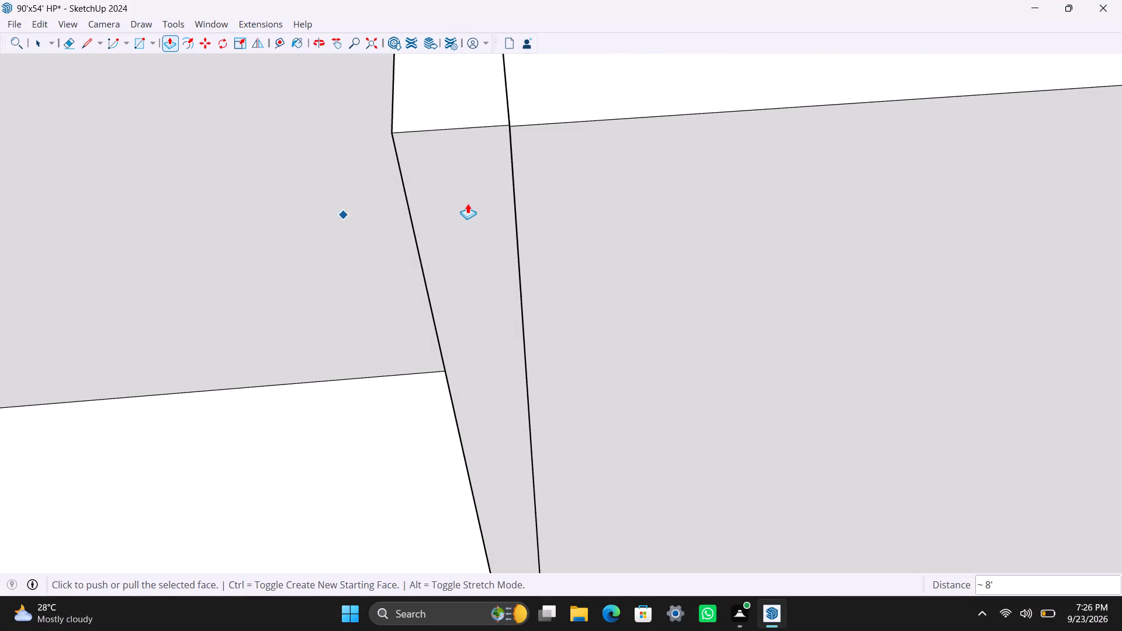
scroll(469, 202, "down", 14)
middle_click_drag(537, 214, 431, 215, "shift")
scroll(432, 215, "down", 7)
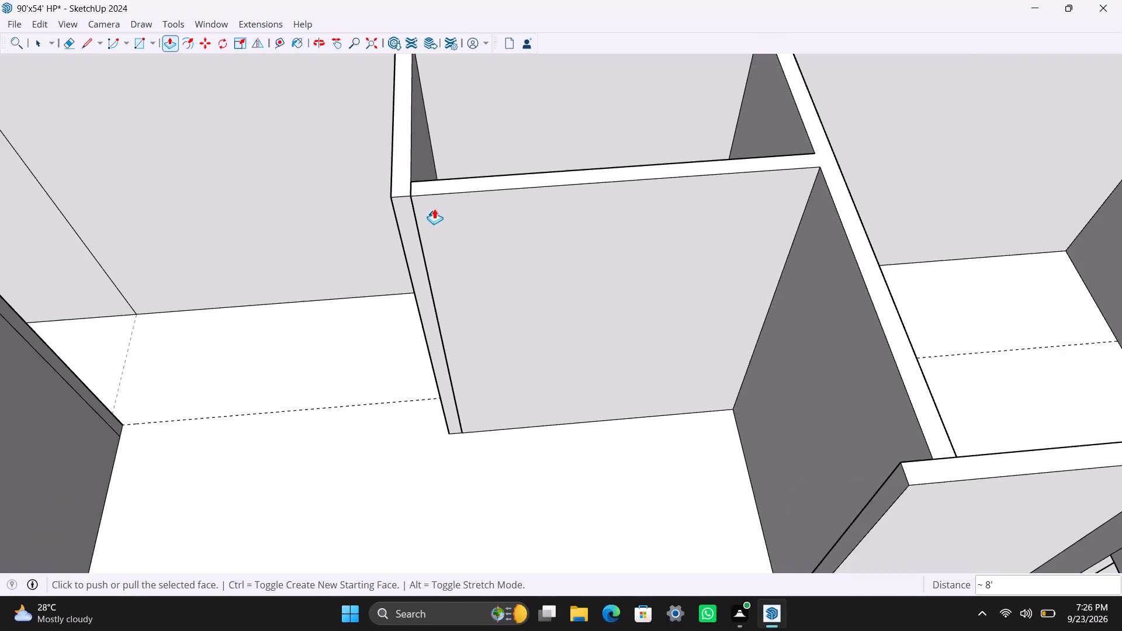
scroll(434, 209, "down", 7)
scroll(431, 207, "up", 4)
scroll(428, 205, "down", 6)
middle_click_drag(491, 214, 470, 214)
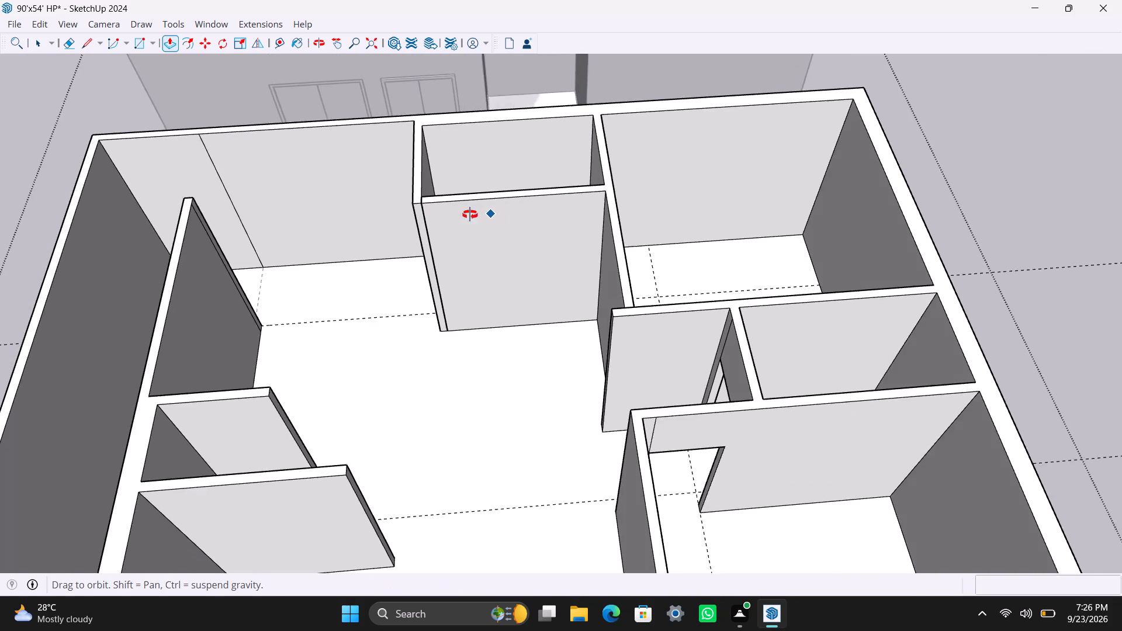
middle_click_drag(470, 214, 427, 219)
Save the model.
key("ctrl+s")
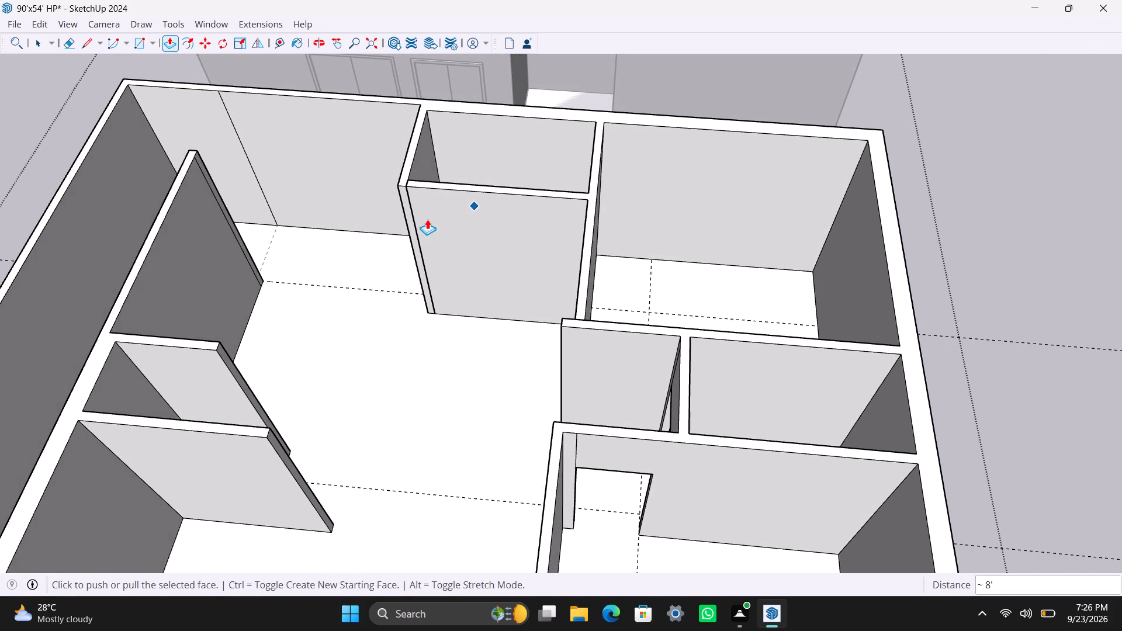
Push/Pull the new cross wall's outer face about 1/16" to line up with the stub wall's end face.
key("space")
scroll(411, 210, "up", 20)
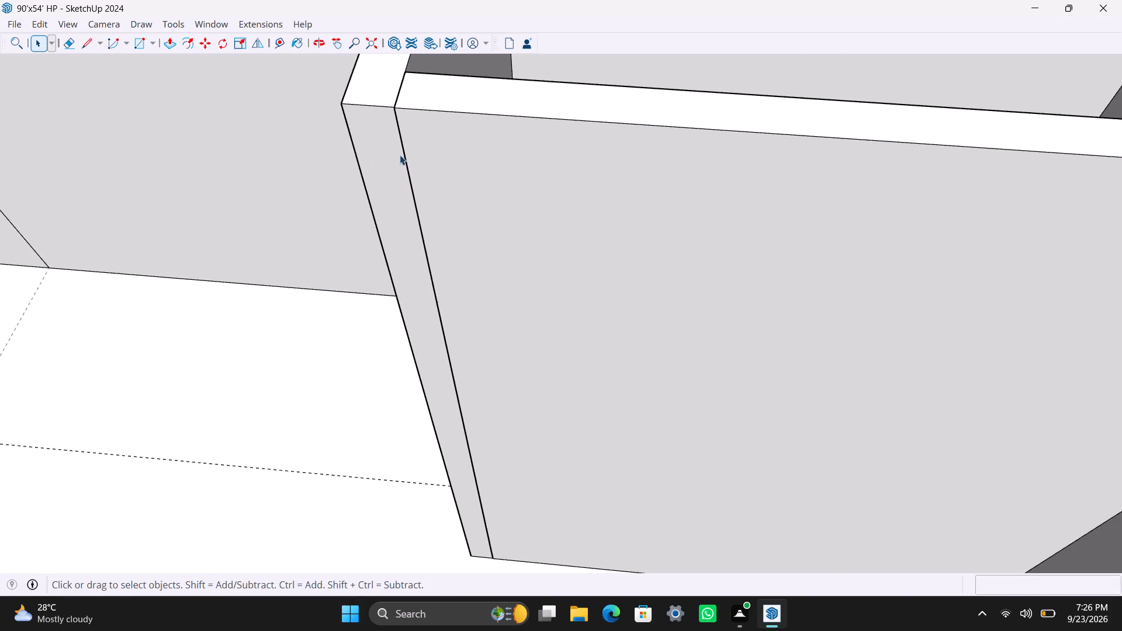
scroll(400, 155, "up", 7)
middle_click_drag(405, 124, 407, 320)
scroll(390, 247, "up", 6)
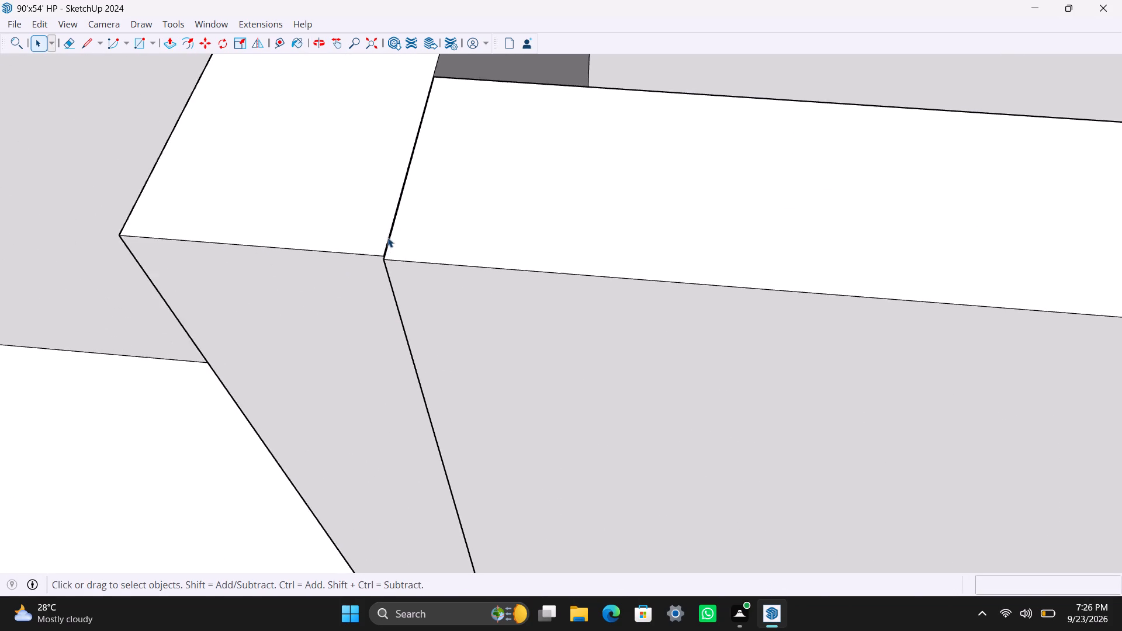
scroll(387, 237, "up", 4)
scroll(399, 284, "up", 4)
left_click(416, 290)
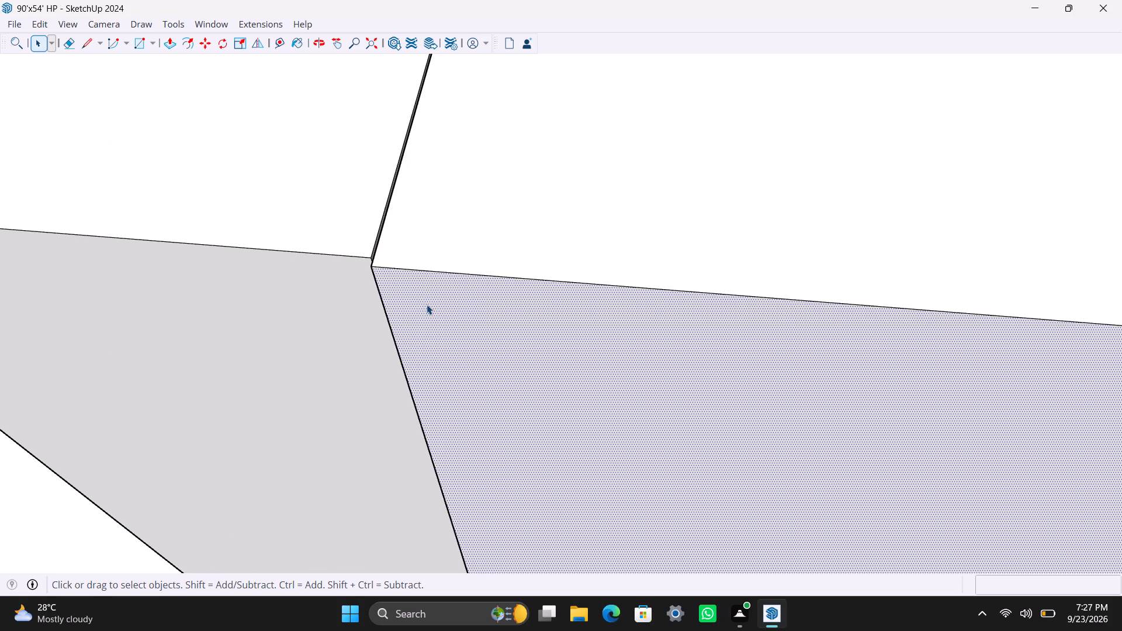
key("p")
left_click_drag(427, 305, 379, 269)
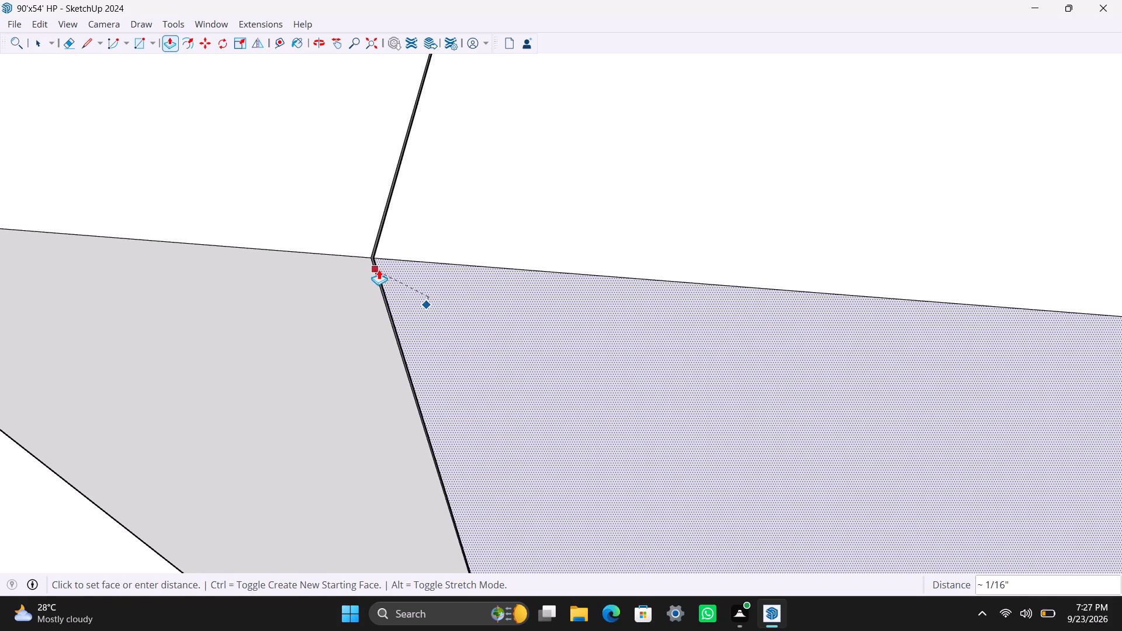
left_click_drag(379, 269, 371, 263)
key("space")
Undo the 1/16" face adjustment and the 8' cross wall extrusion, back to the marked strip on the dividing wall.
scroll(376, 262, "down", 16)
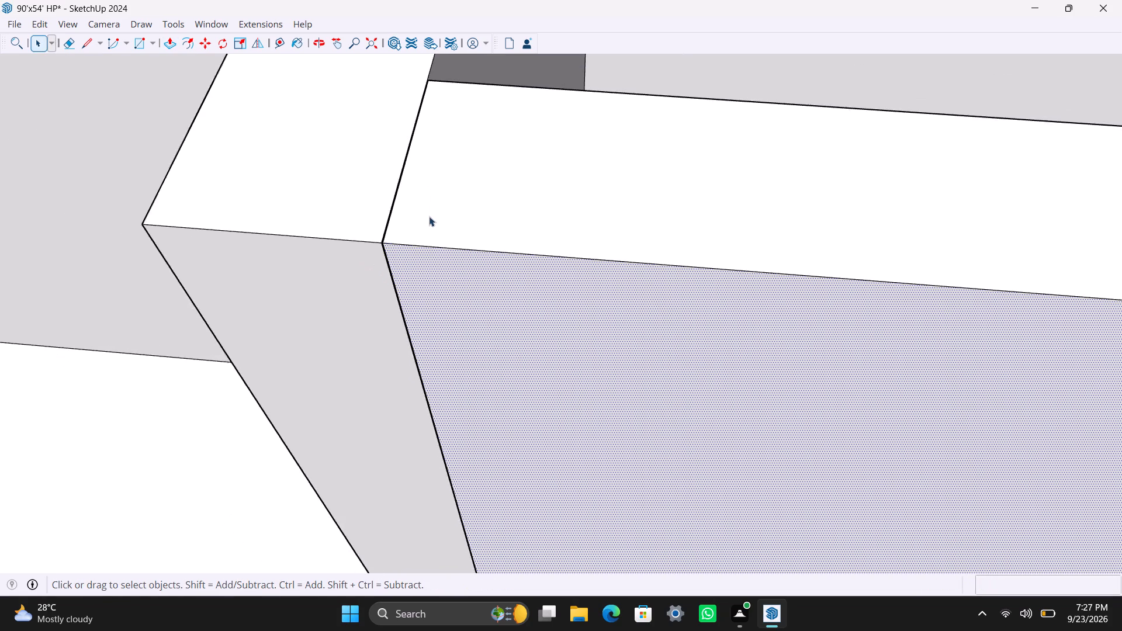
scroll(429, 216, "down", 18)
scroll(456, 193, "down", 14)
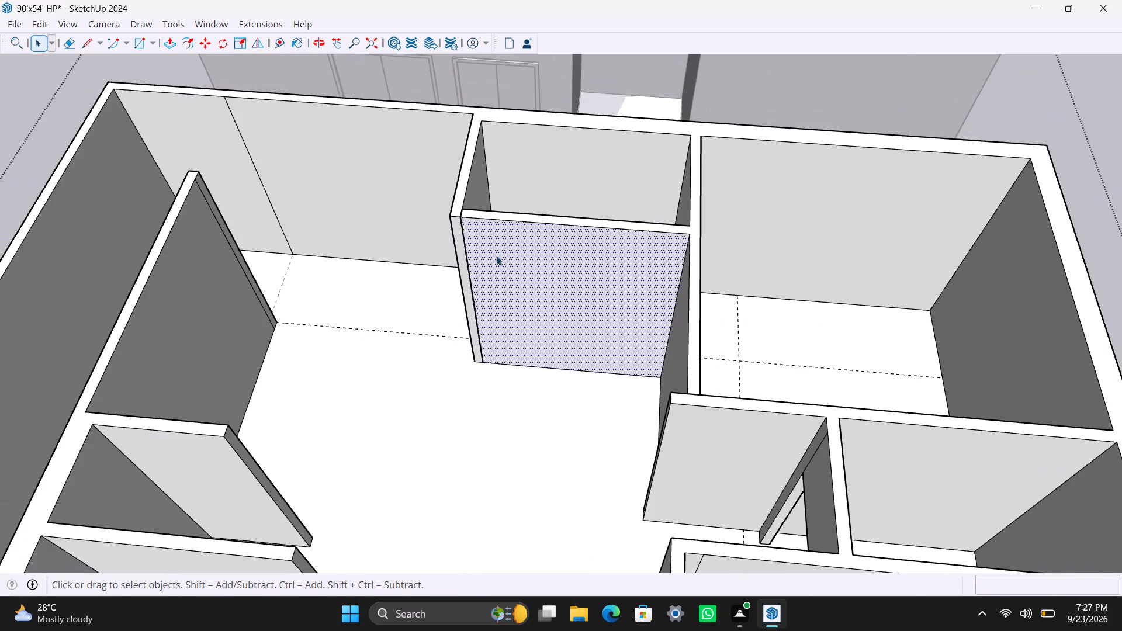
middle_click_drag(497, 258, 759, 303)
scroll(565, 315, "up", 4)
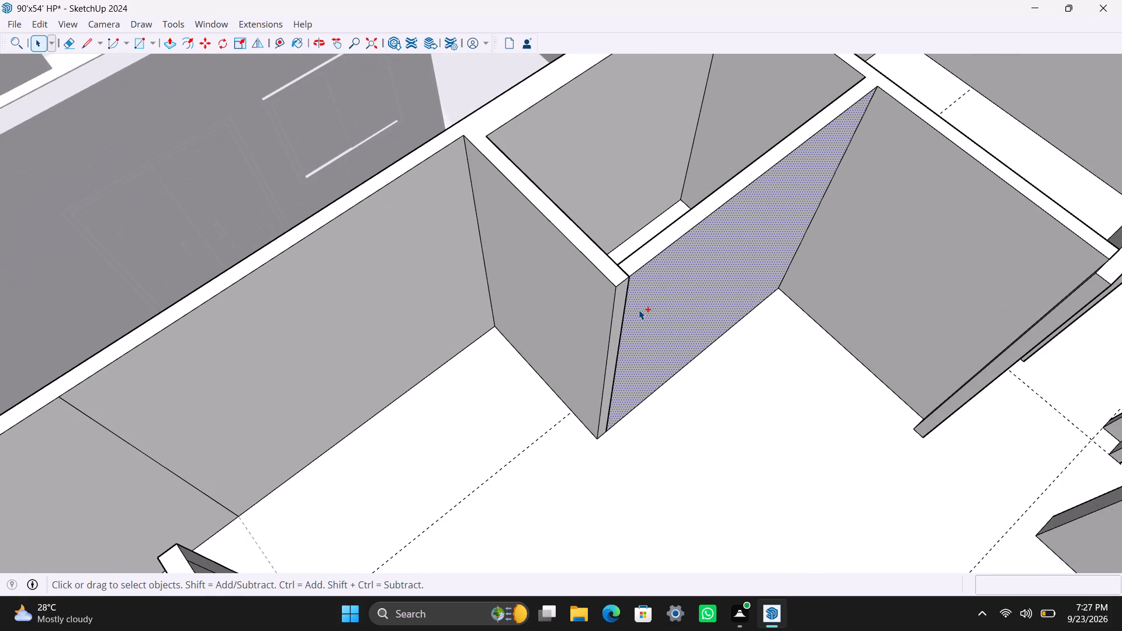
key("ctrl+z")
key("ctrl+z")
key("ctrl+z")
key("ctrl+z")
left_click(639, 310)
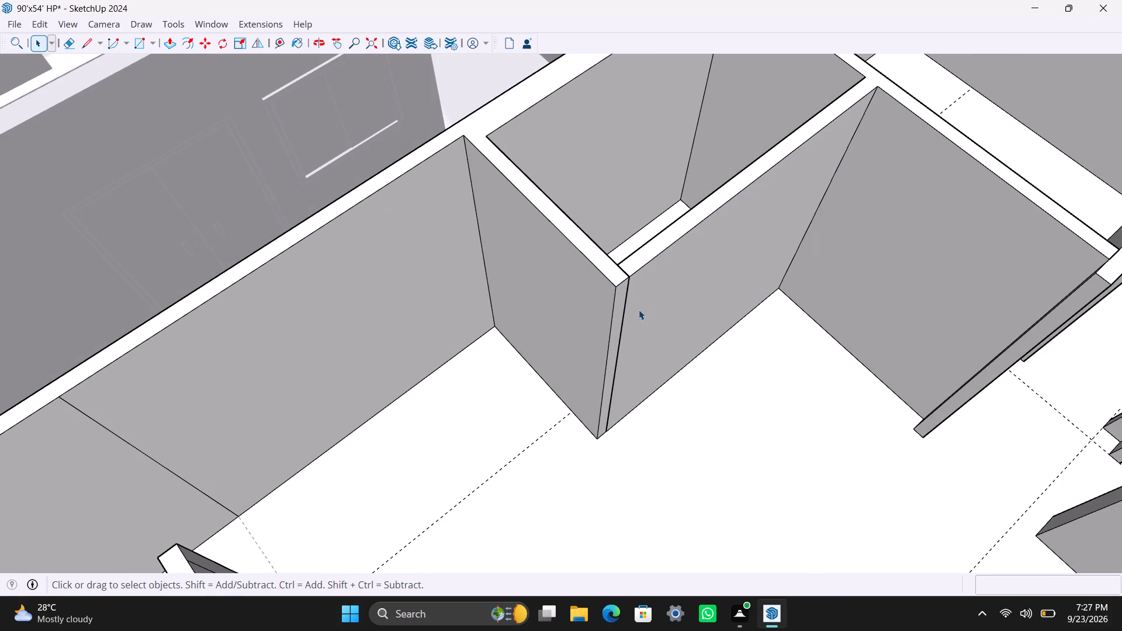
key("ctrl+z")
Copy the vertical edge at the stub wall's free end 4.5" along its inner face toward the outer wall.
scroll(714, 310, "down", 1)
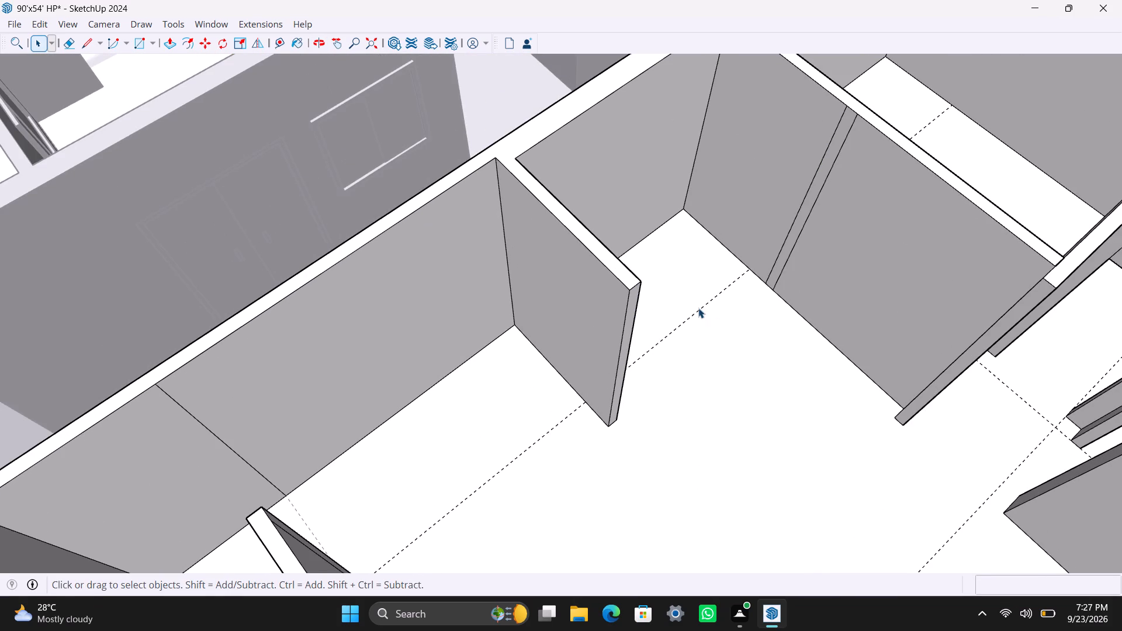
scroll(632, 362, "up", 2)
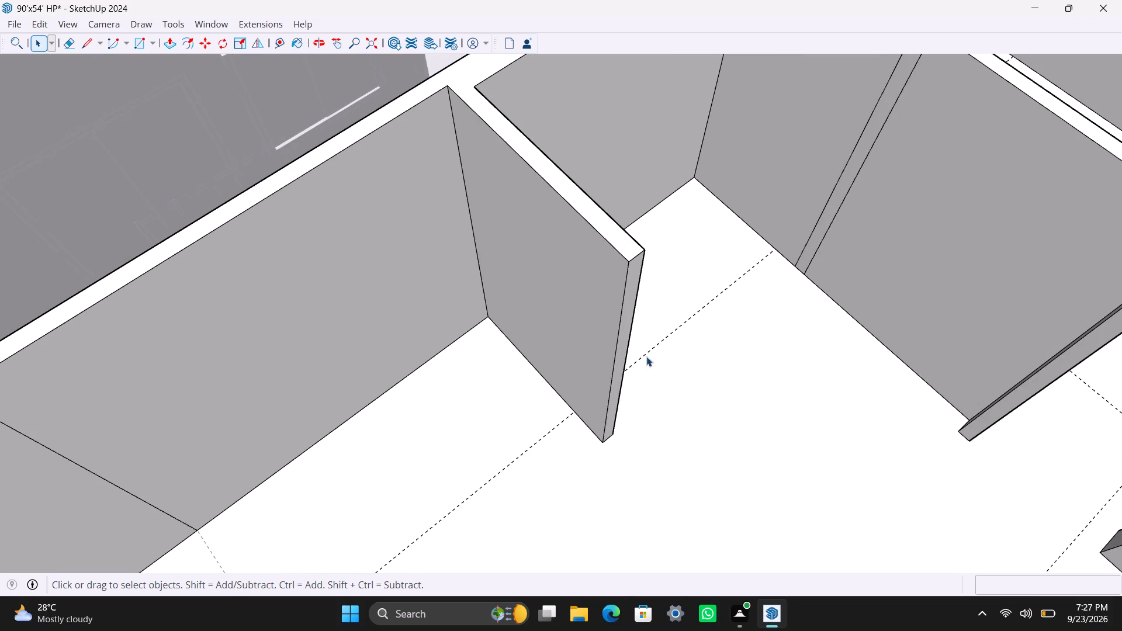
middle_click_drag(676, 356, 240, 359)
scroll(458, 339, "up", 2)
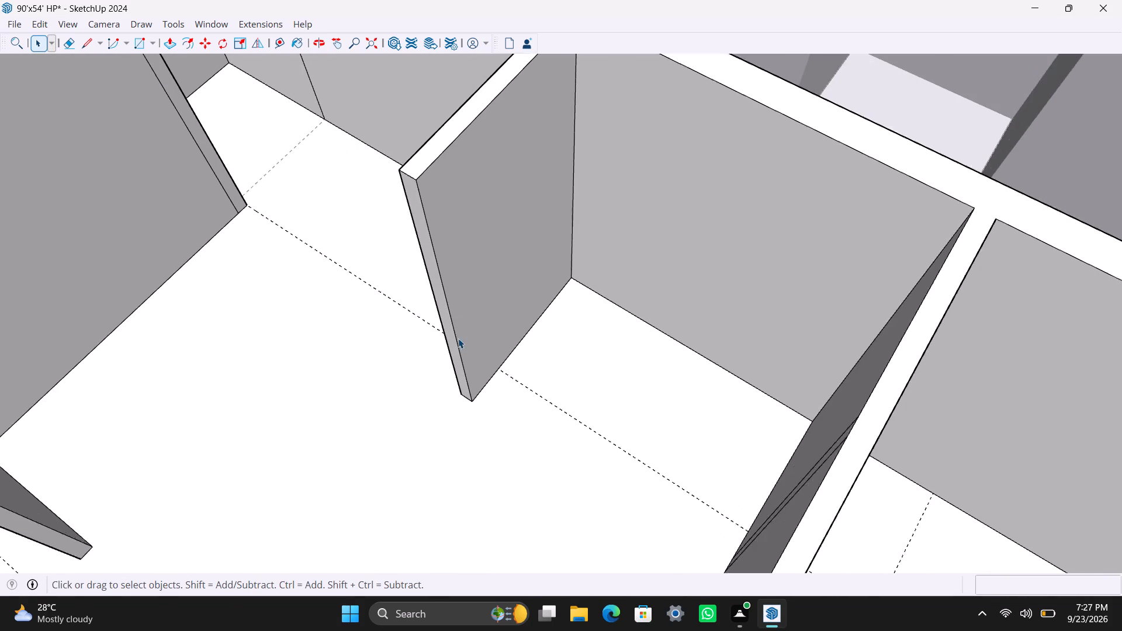
left_click(454, 337)
key("m")
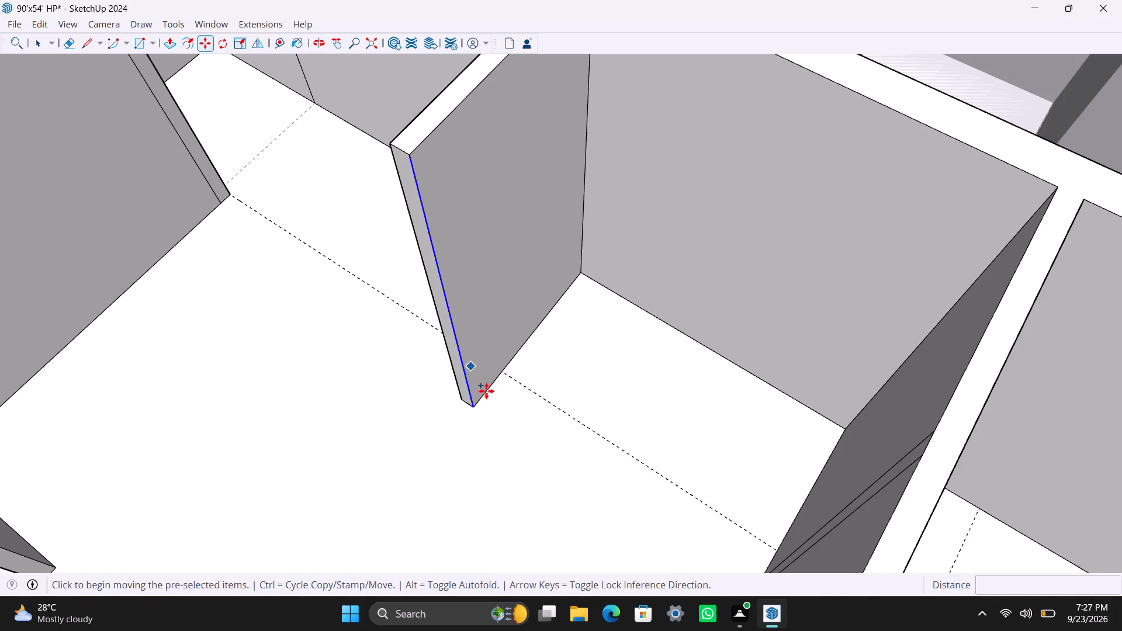
left_click(476, 405)
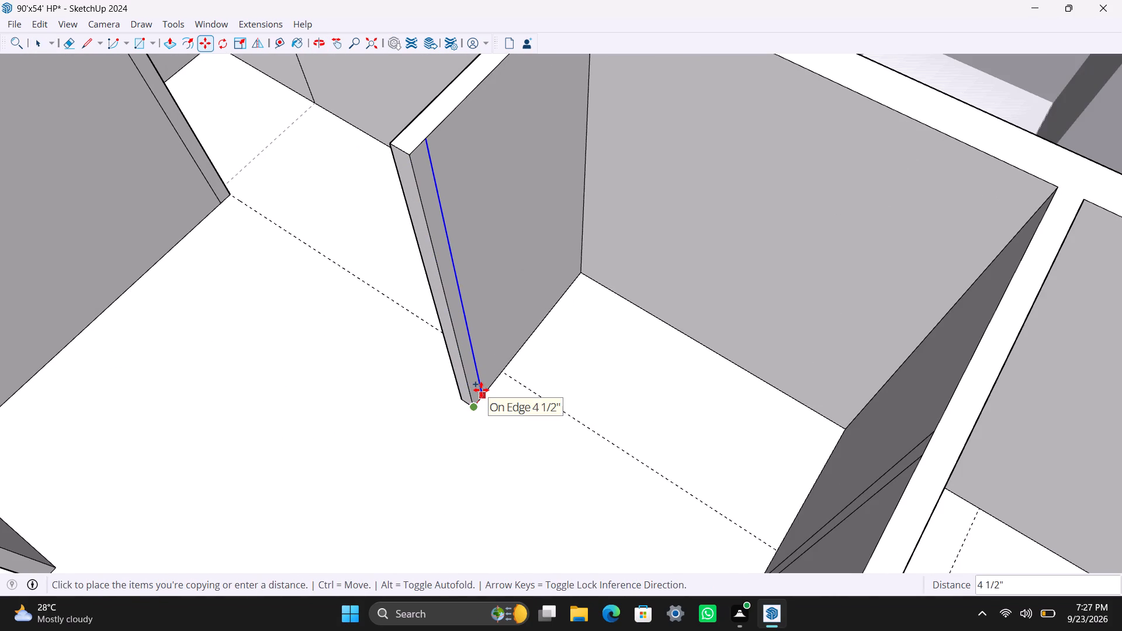
type("4.5\"")
key("Return")
key("space")
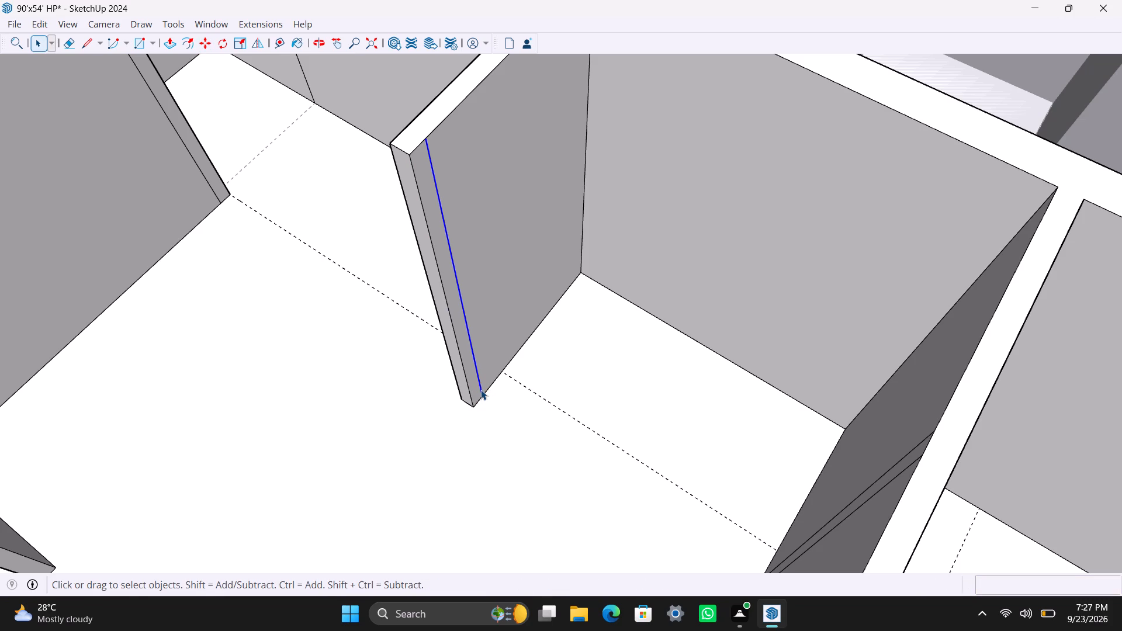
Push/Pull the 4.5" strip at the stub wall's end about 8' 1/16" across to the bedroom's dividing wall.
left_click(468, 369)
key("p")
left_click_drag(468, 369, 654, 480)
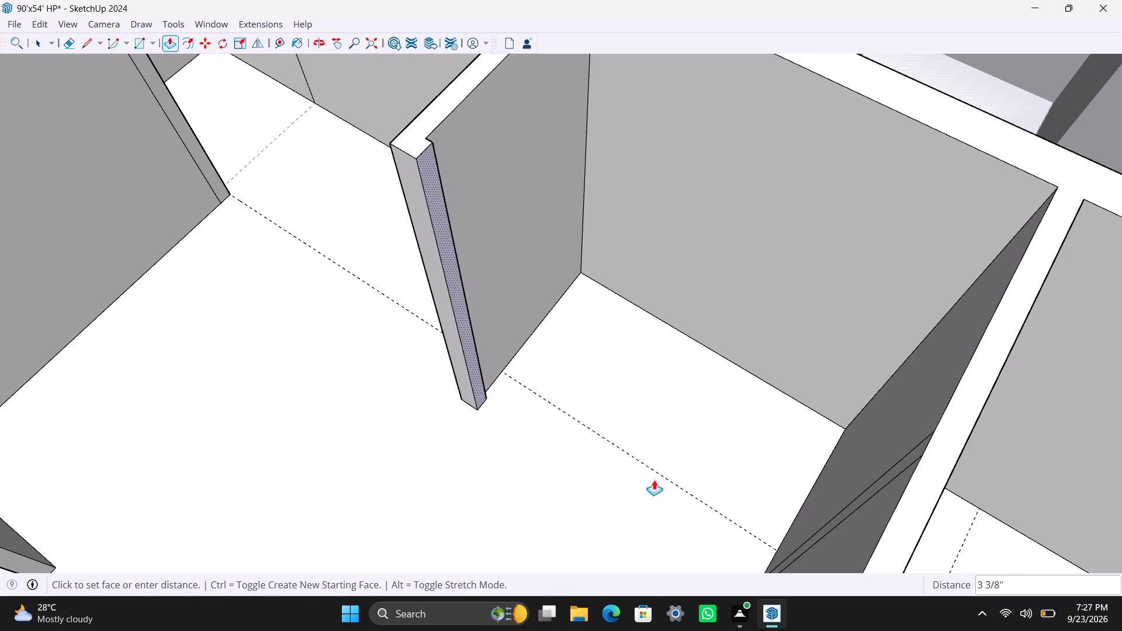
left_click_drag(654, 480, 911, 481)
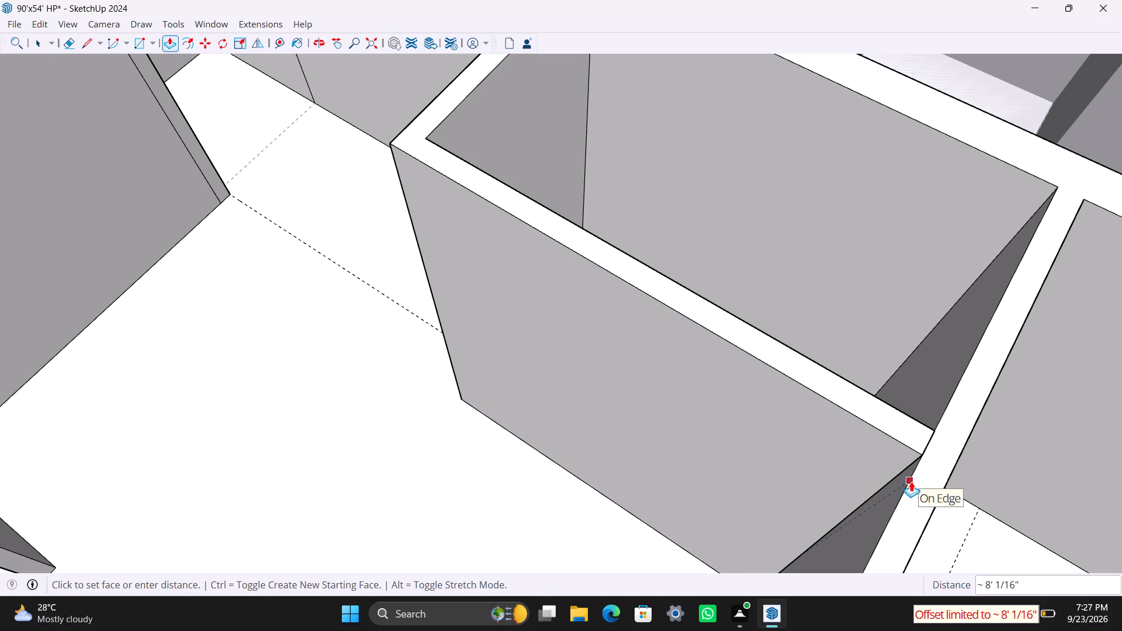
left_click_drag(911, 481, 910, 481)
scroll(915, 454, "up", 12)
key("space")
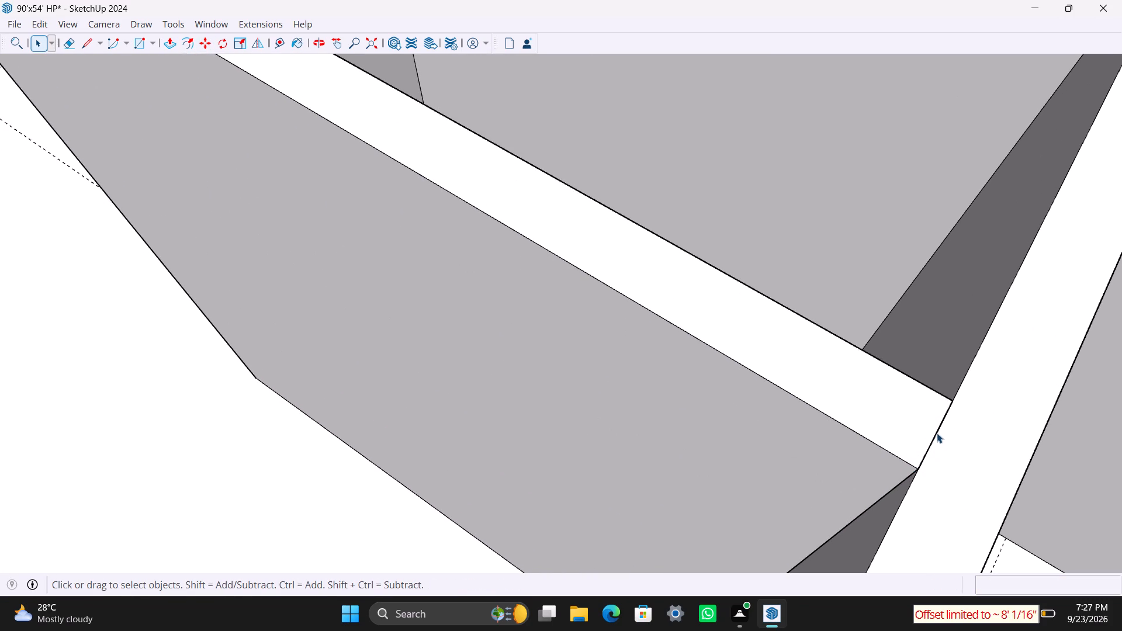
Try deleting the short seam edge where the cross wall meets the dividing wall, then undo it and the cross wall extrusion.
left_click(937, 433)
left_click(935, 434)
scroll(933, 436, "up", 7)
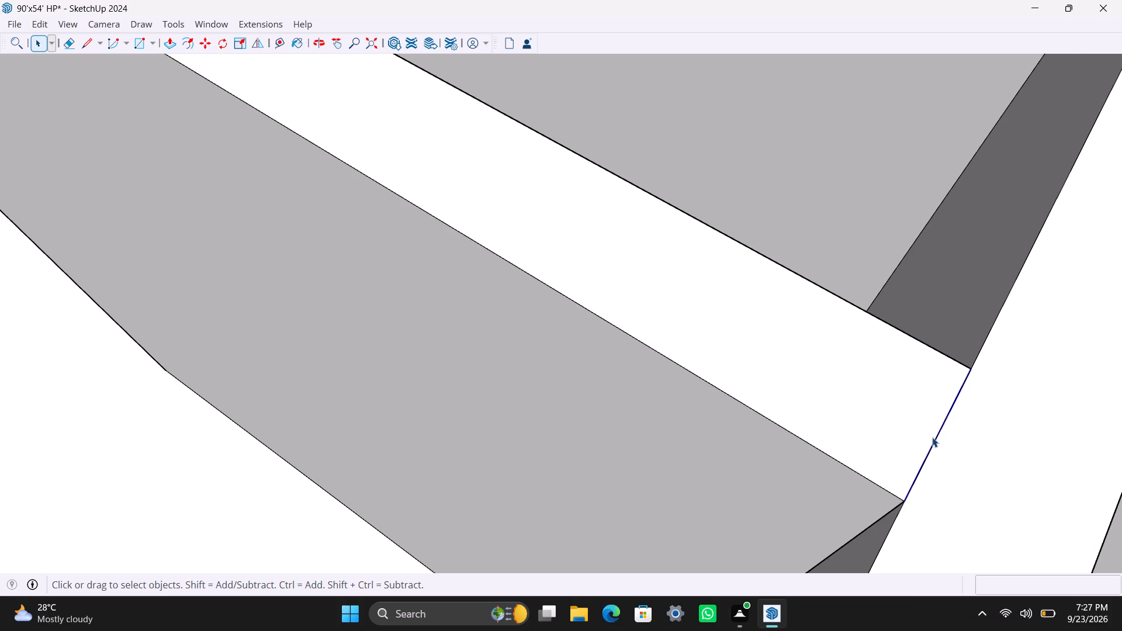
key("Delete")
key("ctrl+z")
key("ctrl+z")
Push/Pull the outer wall face beyond the stub wall inward about 4 5/16" to align with the small room's wall face.
scroll(619, 391, "down", 13)
middle_click_drag(338, 251, 314, 286)
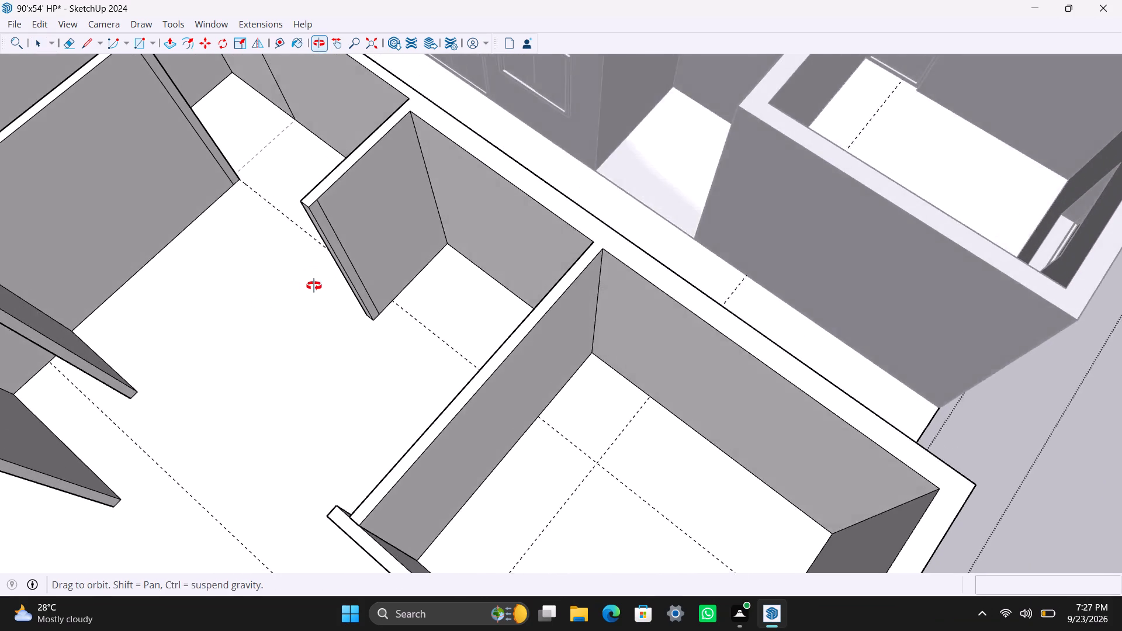
middle_click_drag(314, 286, 262, 304)
left_click(418, 199)
middle_click_drag(418, 205, 705, 241)
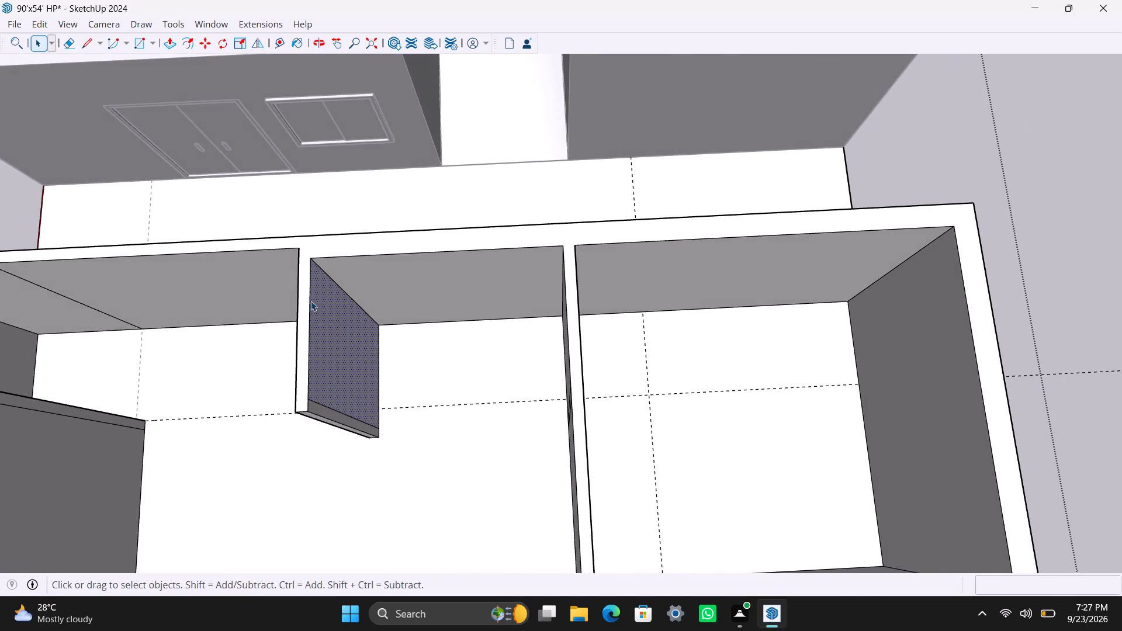
scroll(314, 306, "down", 4)
middle_click_drag(259, 323, 445, 314, "shift")
scroll(441, 294, "up", 2)
left_click(441, 286)
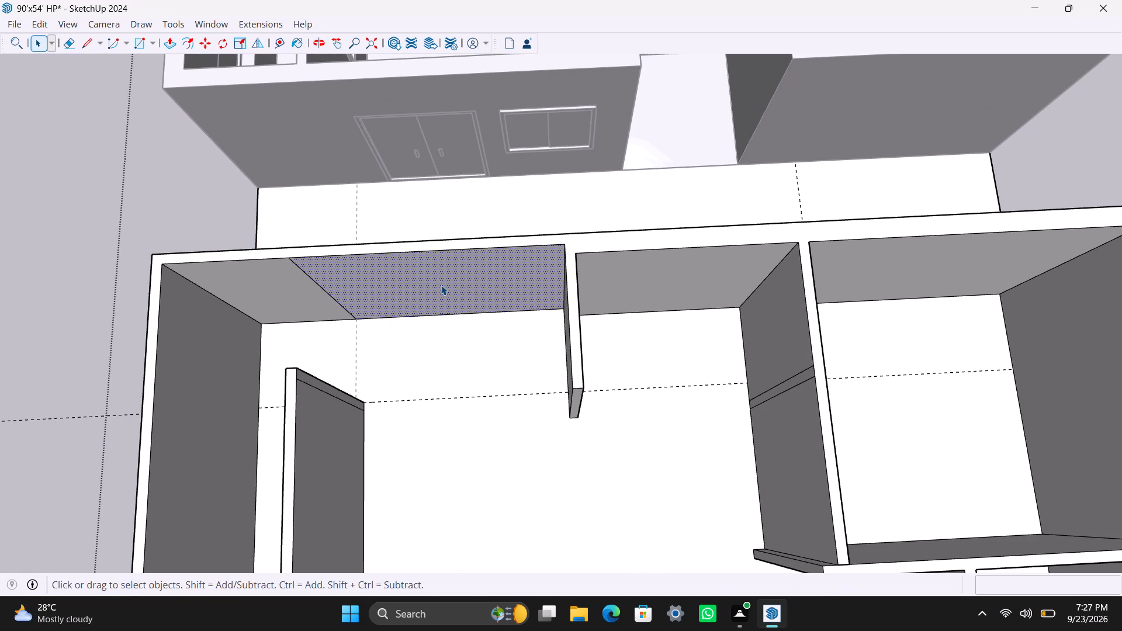
key("p")
left_click_drag(441, 285, 441, 292)
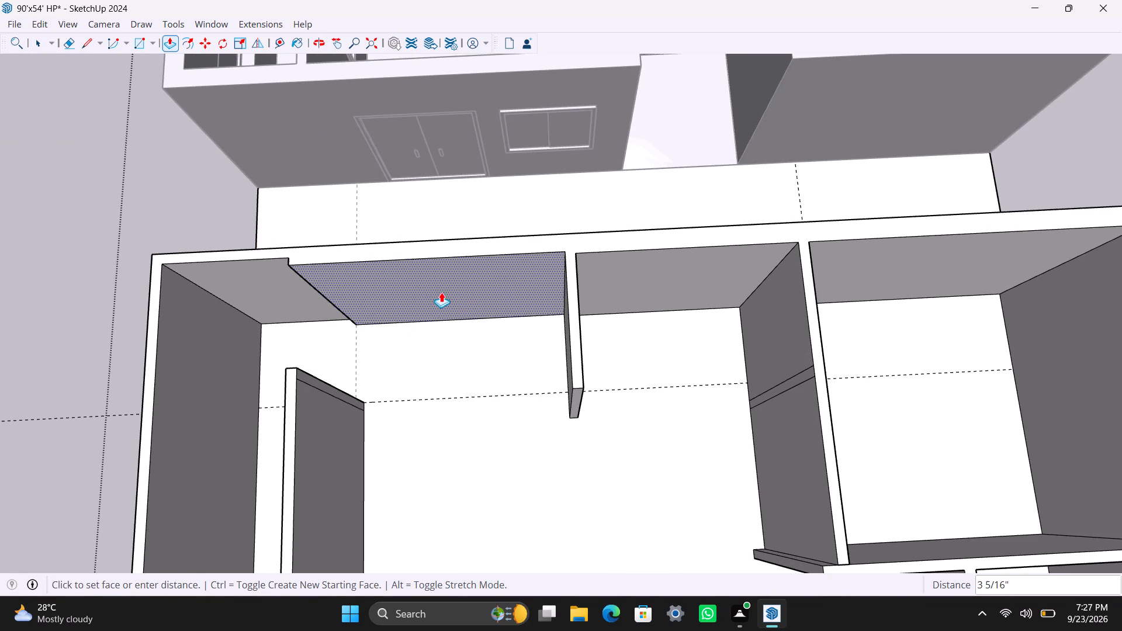
left_click_drag(441, 292, 607, 270)
key("space")
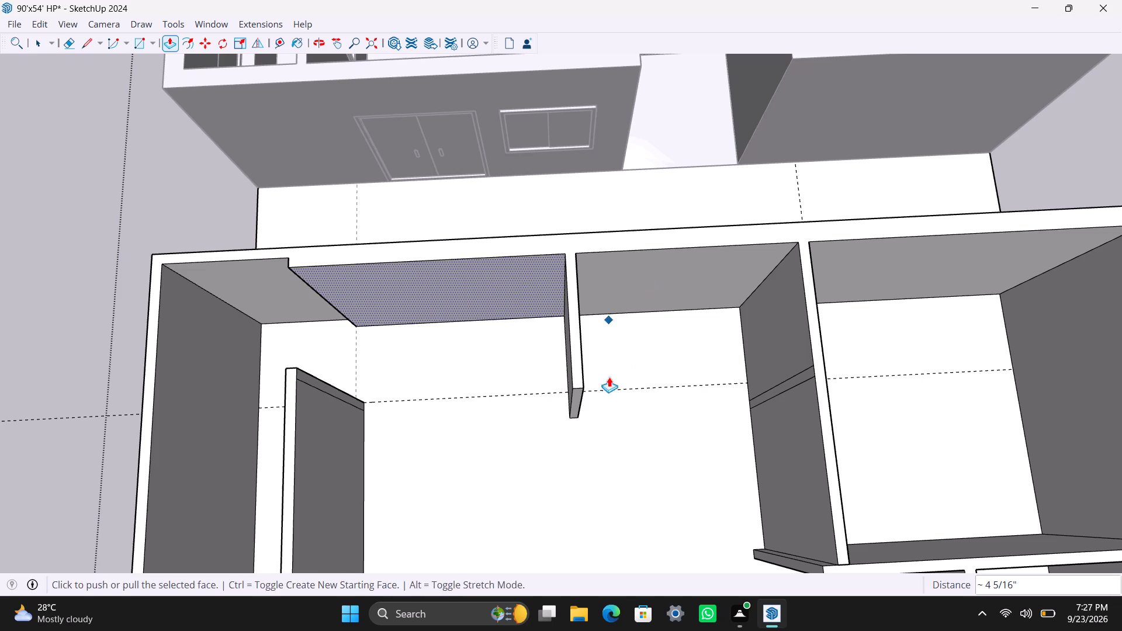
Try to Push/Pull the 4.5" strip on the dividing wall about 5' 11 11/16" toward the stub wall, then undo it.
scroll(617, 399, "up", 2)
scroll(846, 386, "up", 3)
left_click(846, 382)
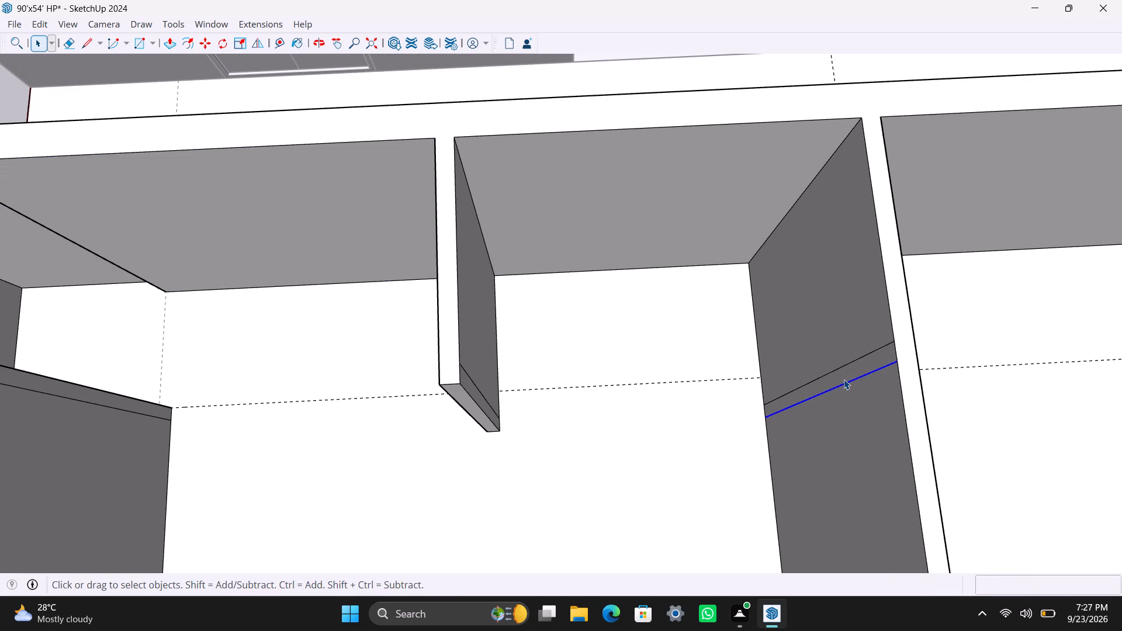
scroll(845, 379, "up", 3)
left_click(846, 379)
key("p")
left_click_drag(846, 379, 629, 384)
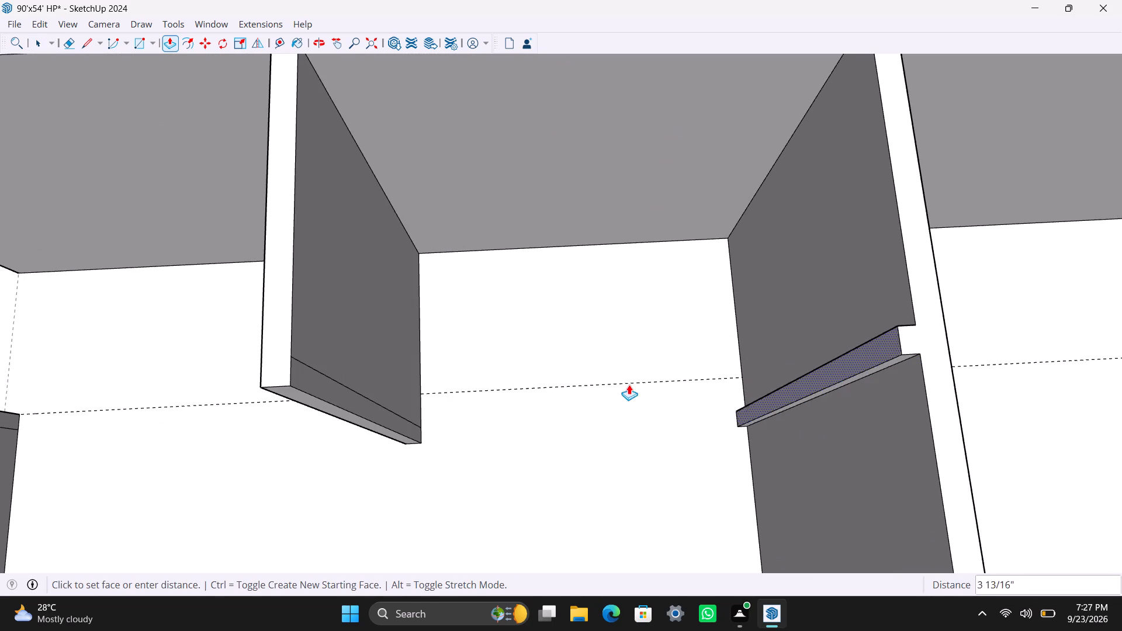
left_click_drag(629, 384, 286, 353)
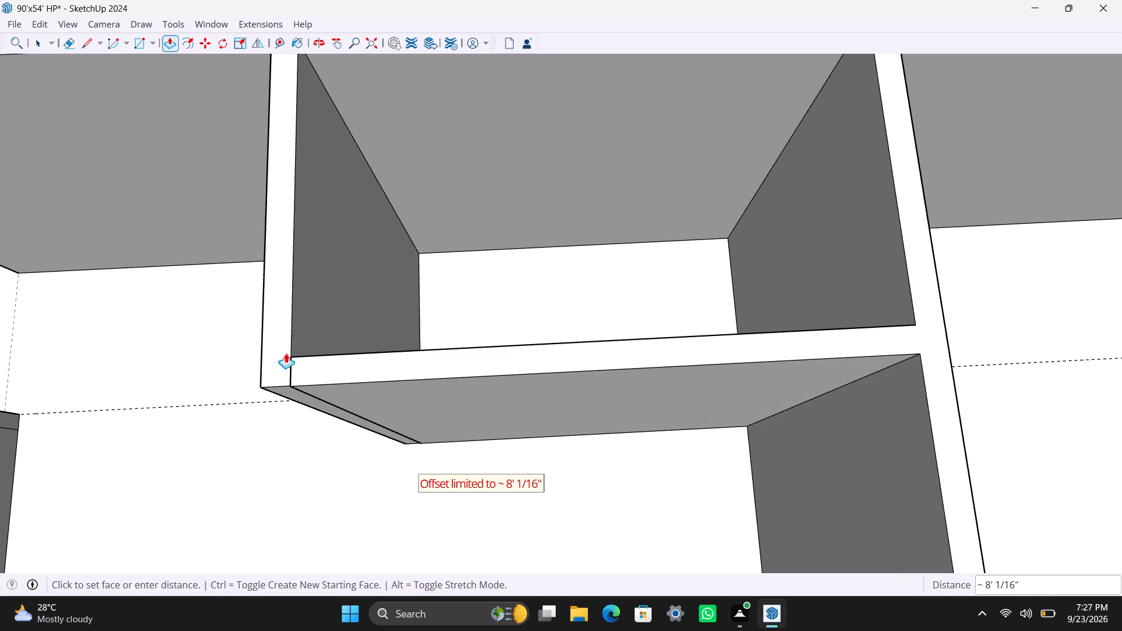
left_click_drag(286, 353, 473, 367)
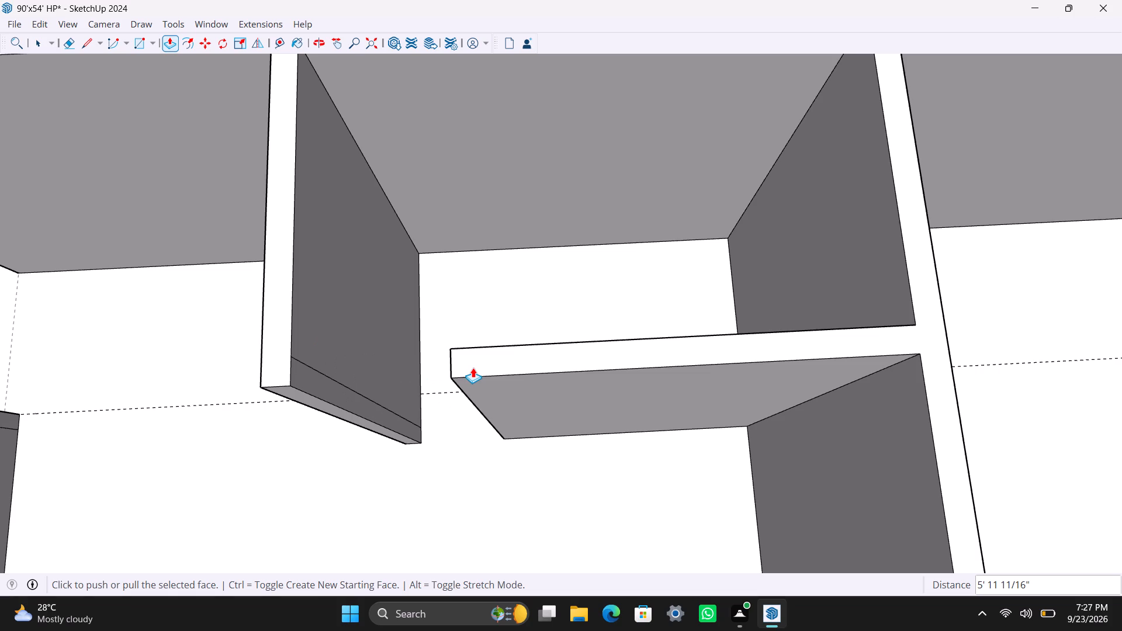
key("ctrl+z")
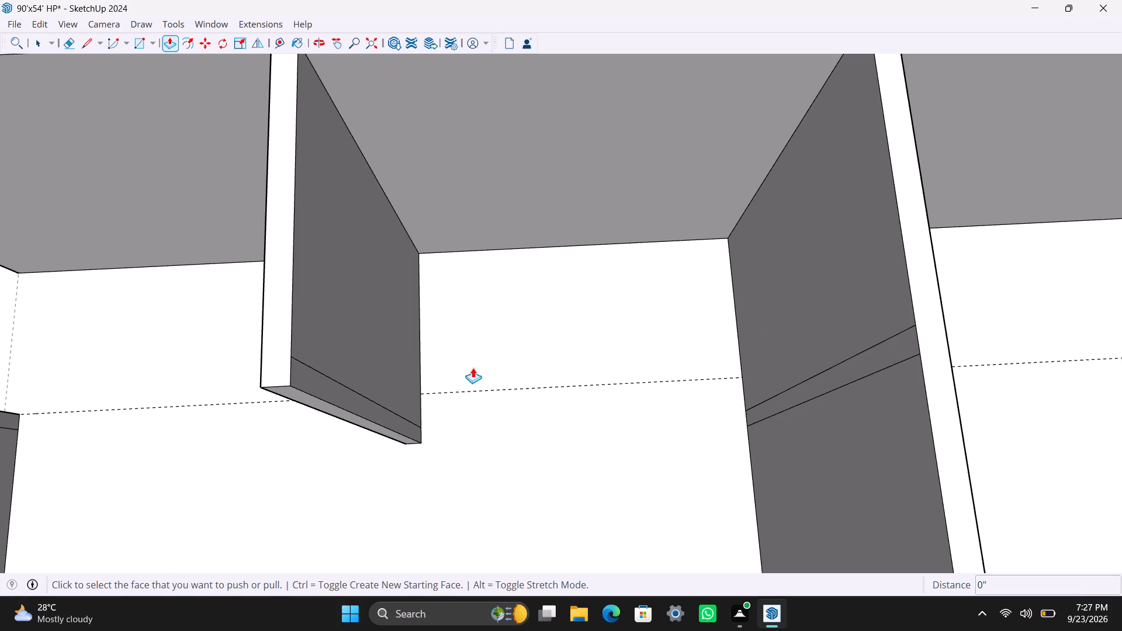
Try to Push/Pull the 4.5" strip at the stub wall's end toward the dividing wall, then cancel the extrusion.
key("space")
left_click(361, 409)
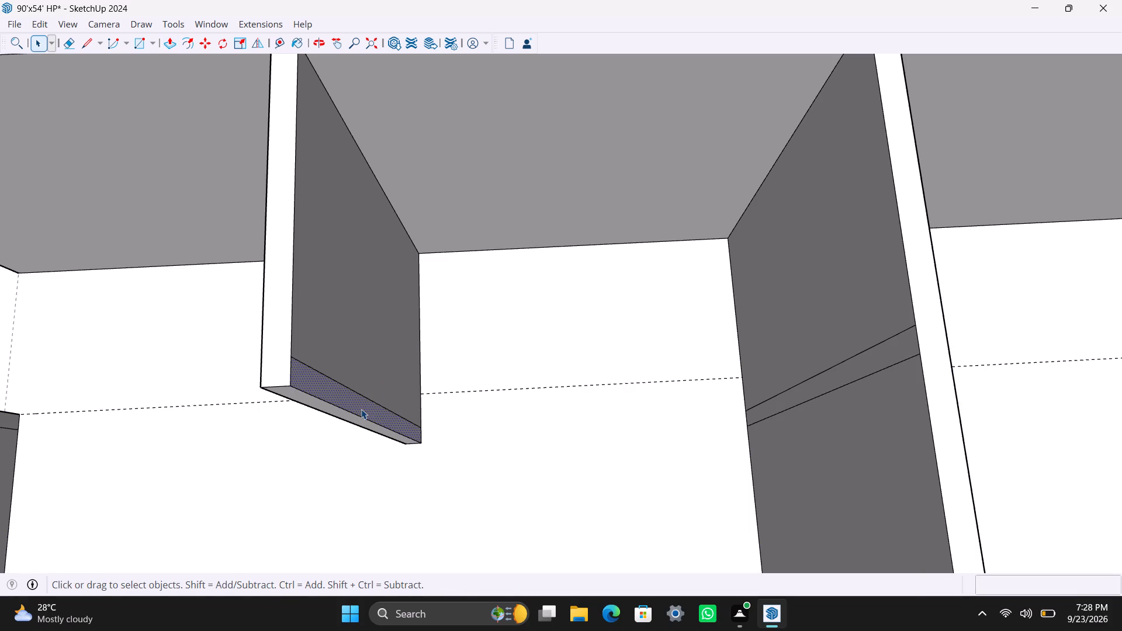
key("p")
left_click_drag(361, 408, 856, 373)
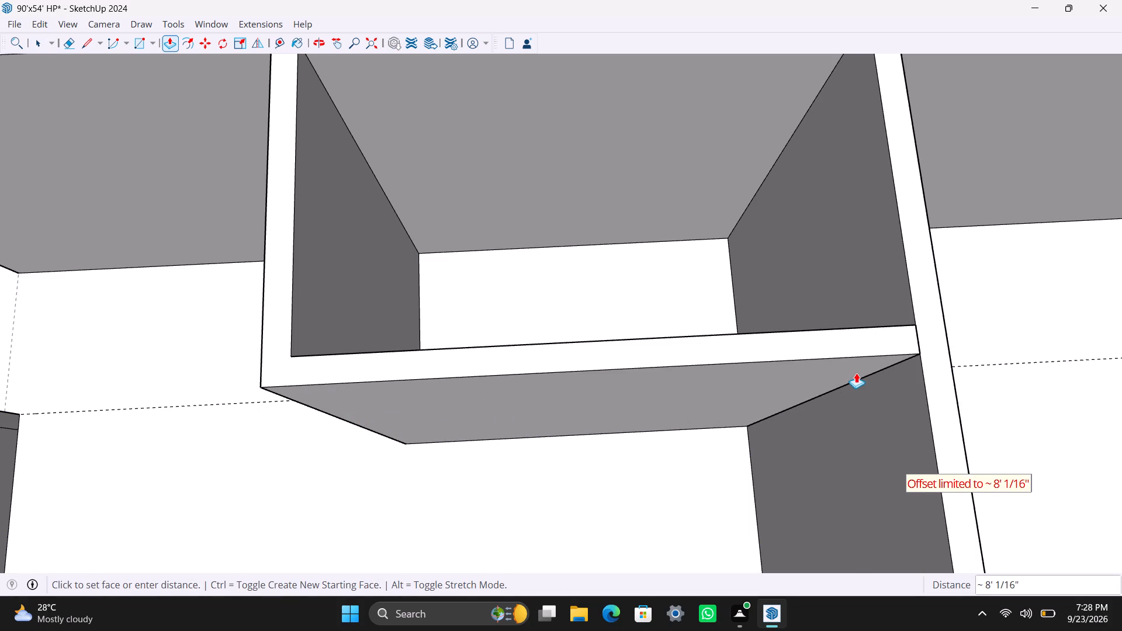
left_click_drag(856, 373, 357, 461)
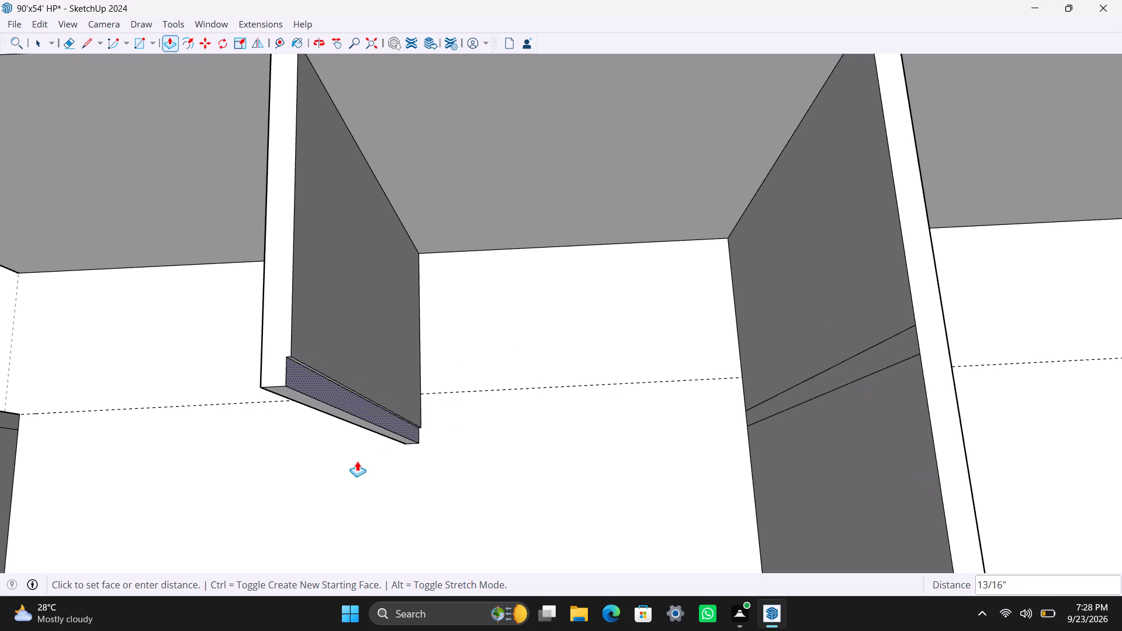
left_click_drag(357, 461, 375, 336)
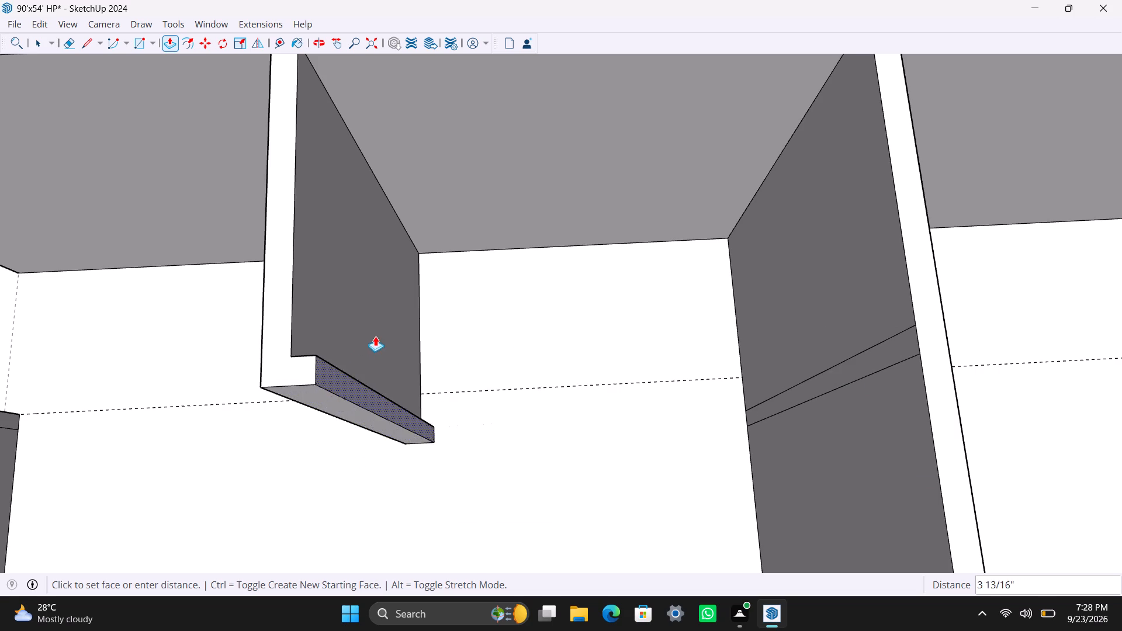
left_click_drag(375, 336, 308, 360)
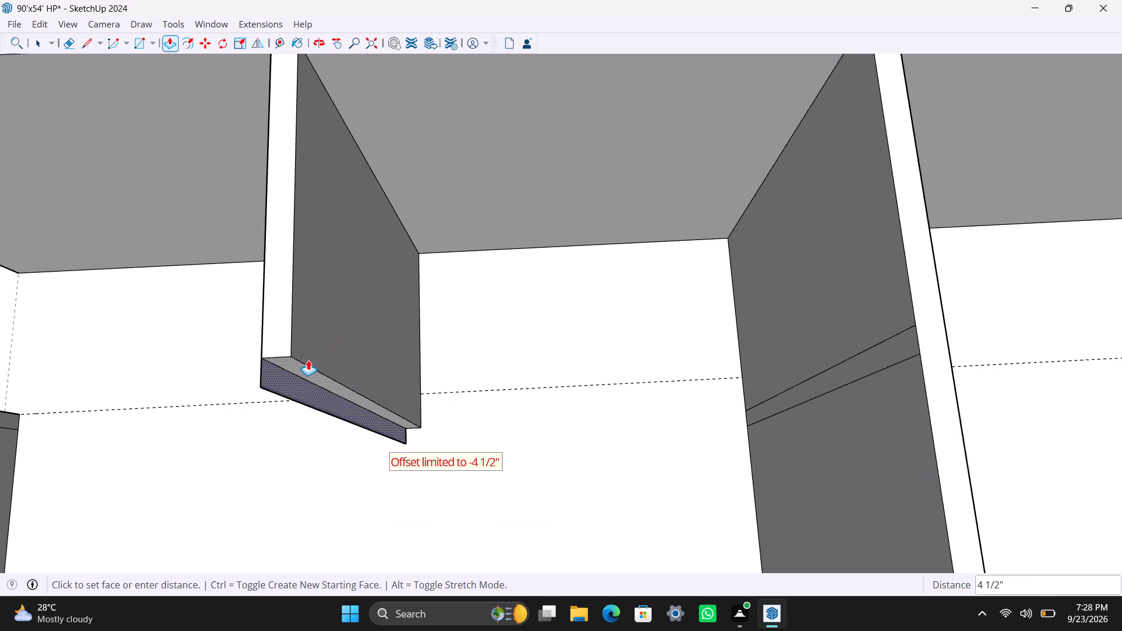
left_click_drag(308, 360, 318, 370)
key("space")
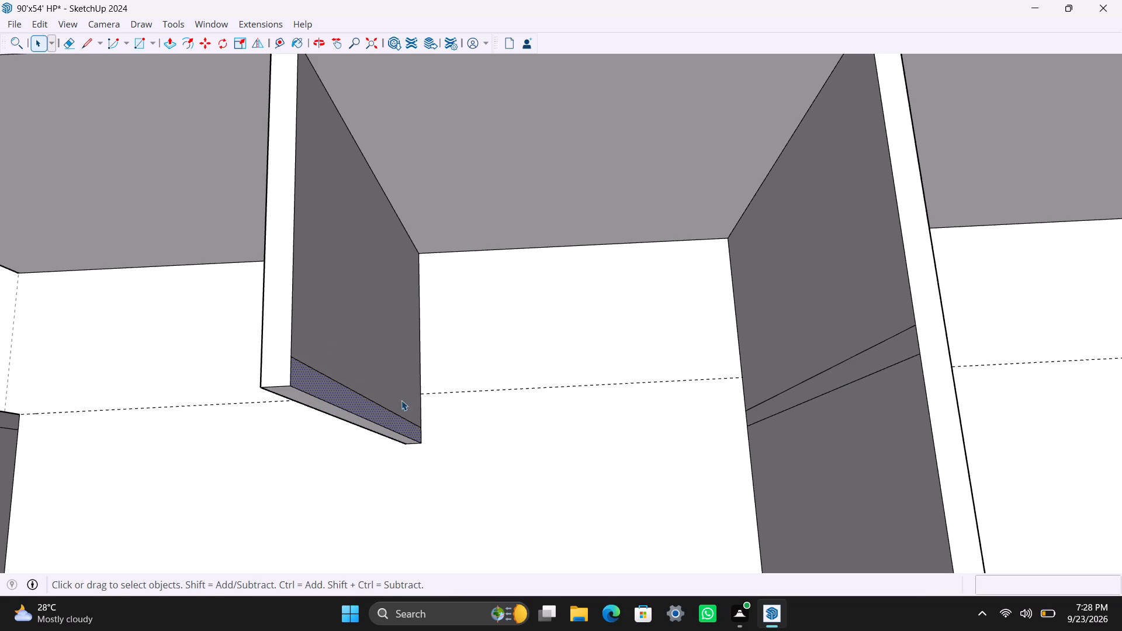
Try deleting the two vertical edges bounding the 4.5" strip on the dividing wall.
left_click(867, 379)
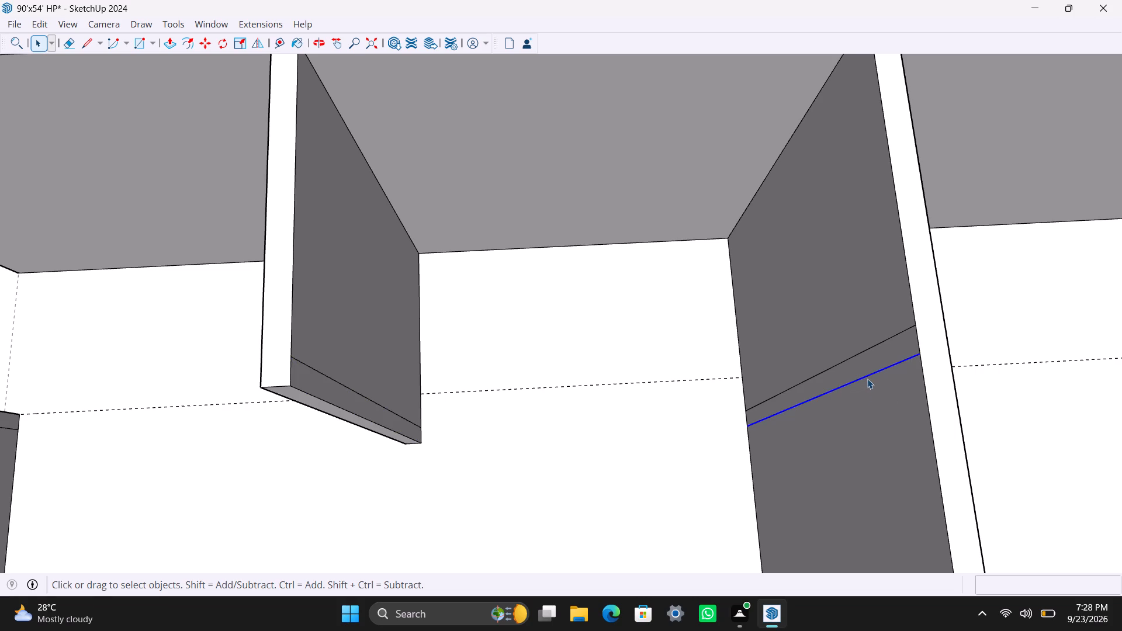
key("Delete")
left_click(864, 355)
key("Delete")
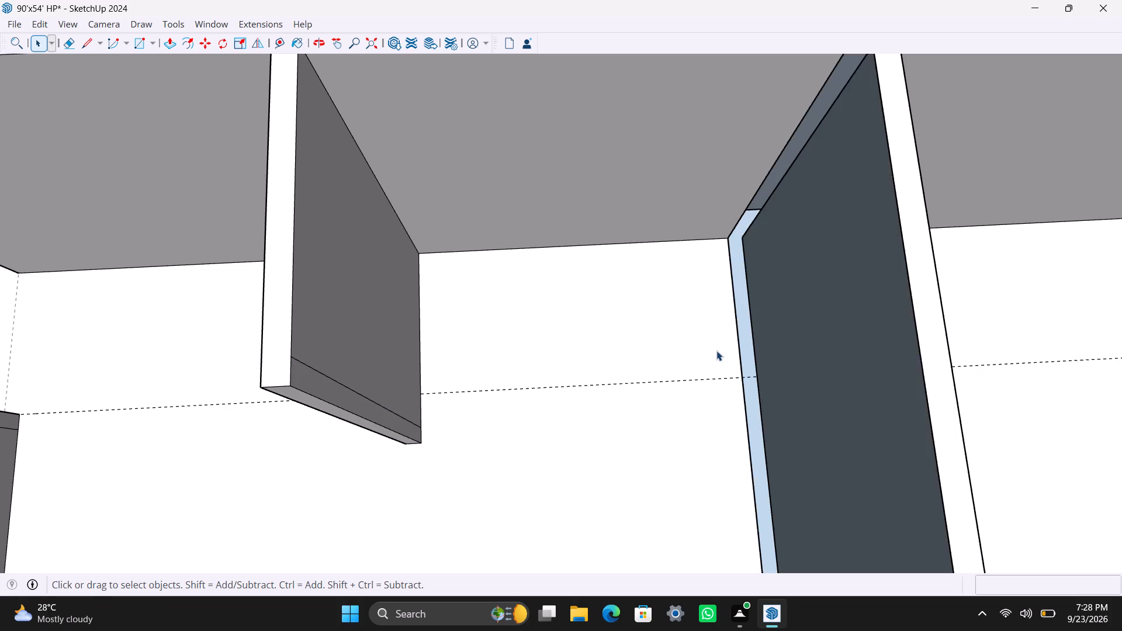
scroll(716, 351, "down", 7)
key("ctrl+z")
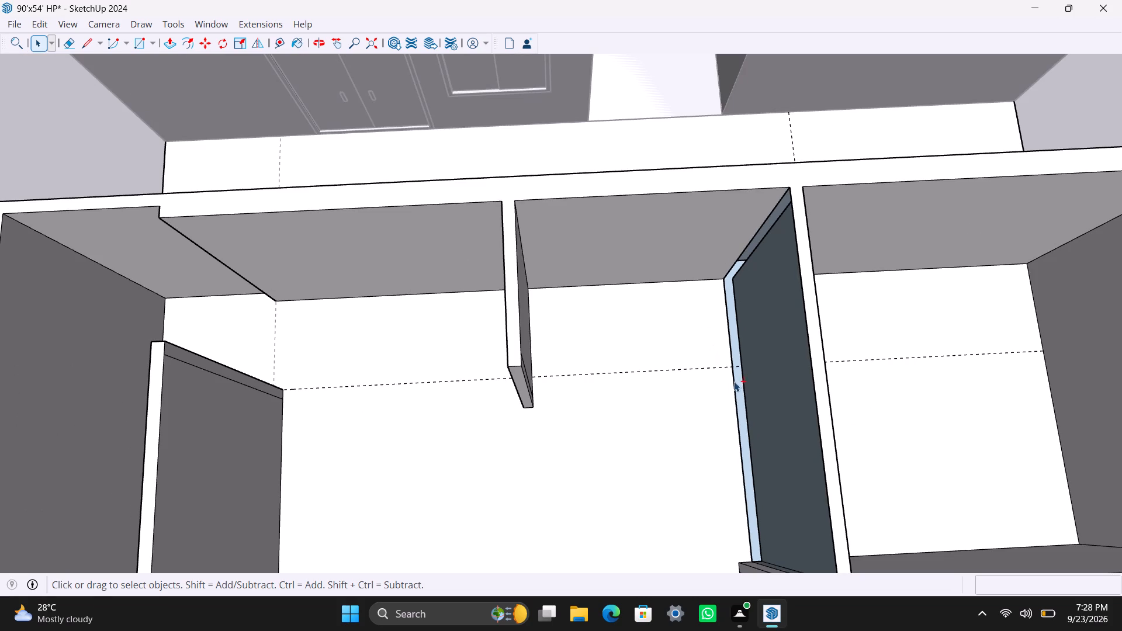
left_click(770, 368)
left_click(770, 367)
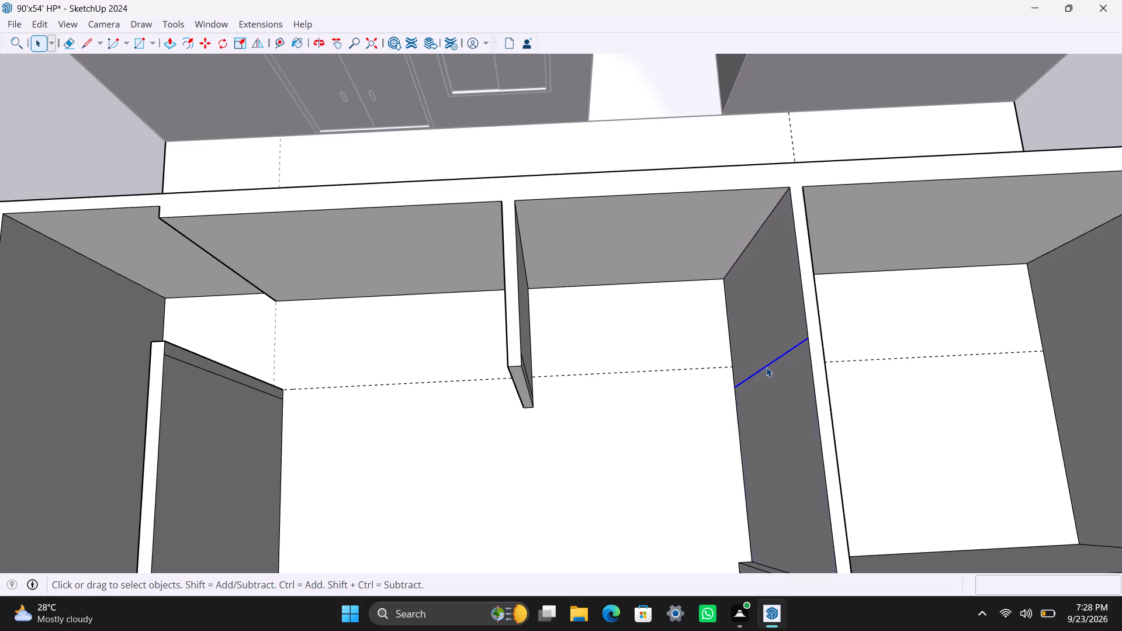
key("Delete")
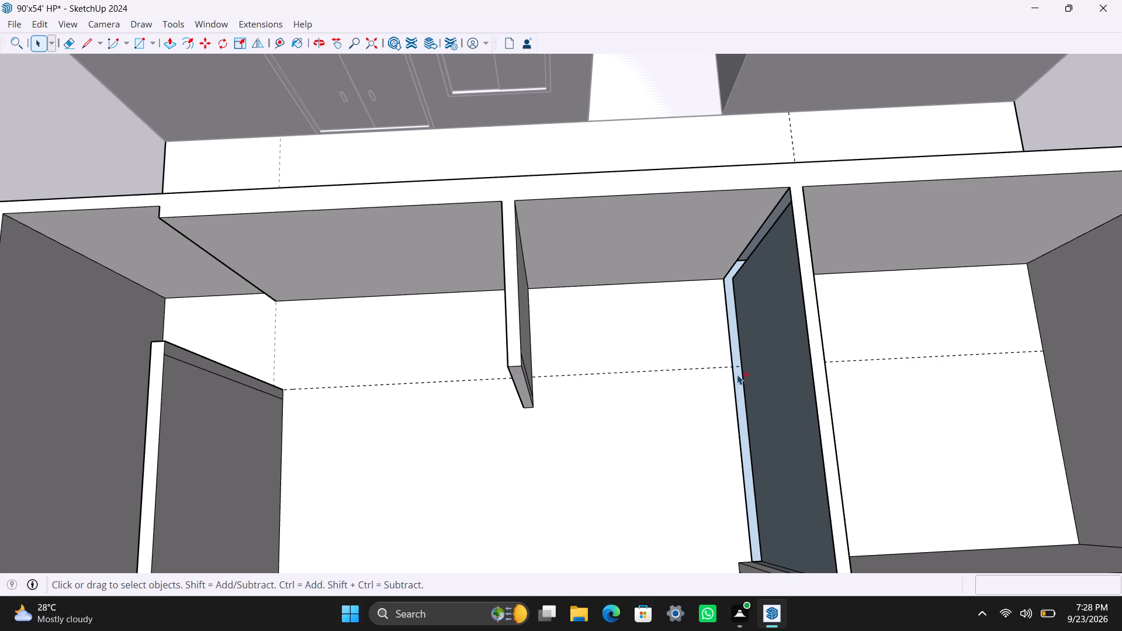
Undo back past the edge deletions, the outer wall Push/Pull and the strip edges on the dividing and stub walls.
key("ctrl+z")
key("ctrl+z")
key("ctrl+z")
key("ctrl+z")
key("ctrl+z")
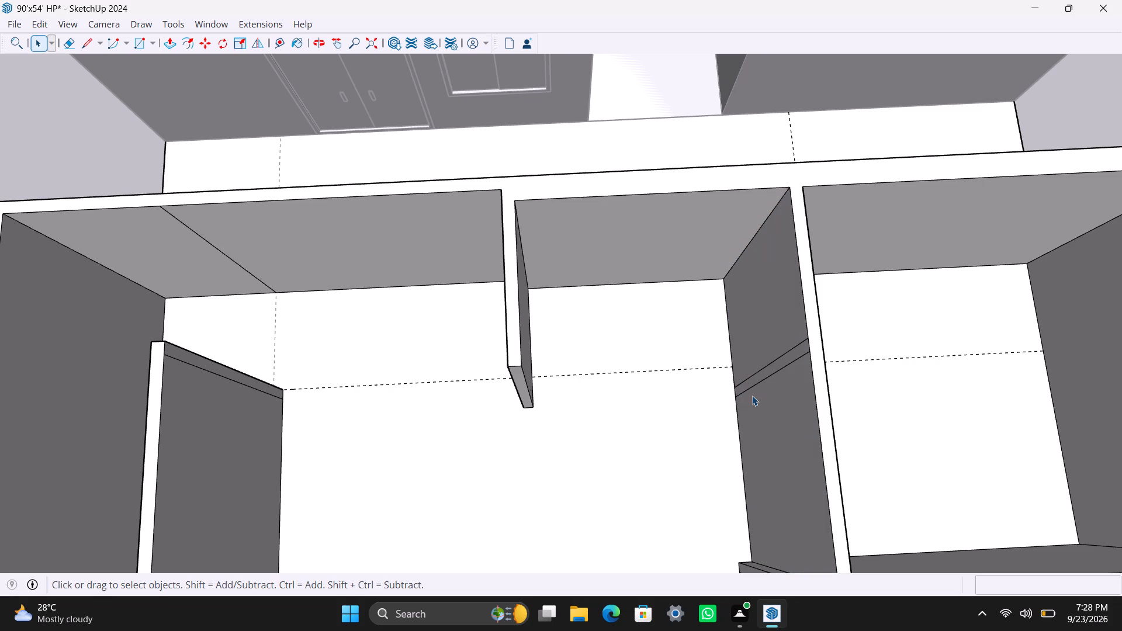
key("ctrl+z")
key("ctrl+z")
key("ctrl+z")
scroll(737, 432, "down", 5)
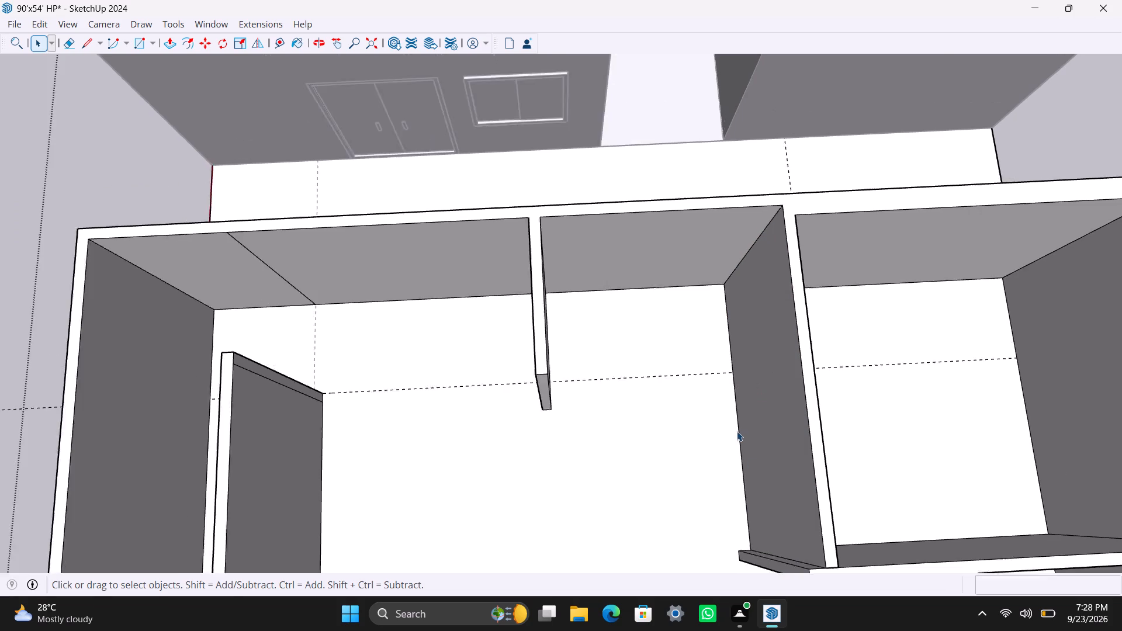
Select the vertical edge where the dividing wall's face meets the small projection at its end away from the outer wall.
middle_click_drag(661, 410, 1100, 368)
scroll(727, 235, "up", 4)
middle_click_drag(707, 233, 678, 304, "shift")
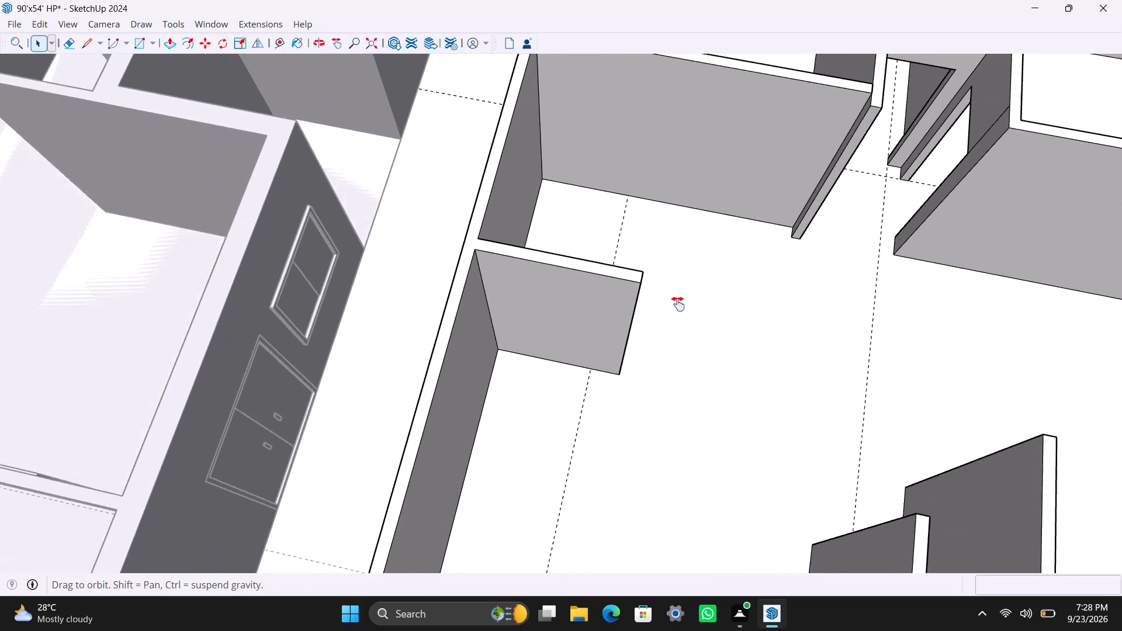
middle_click_drag(678, 304, 645, 369, "shift")
scroll(704, 358, "up", 6)
middle_click_drag(683, 353, 731, 362)
scroll(755, 335, "up", 2)
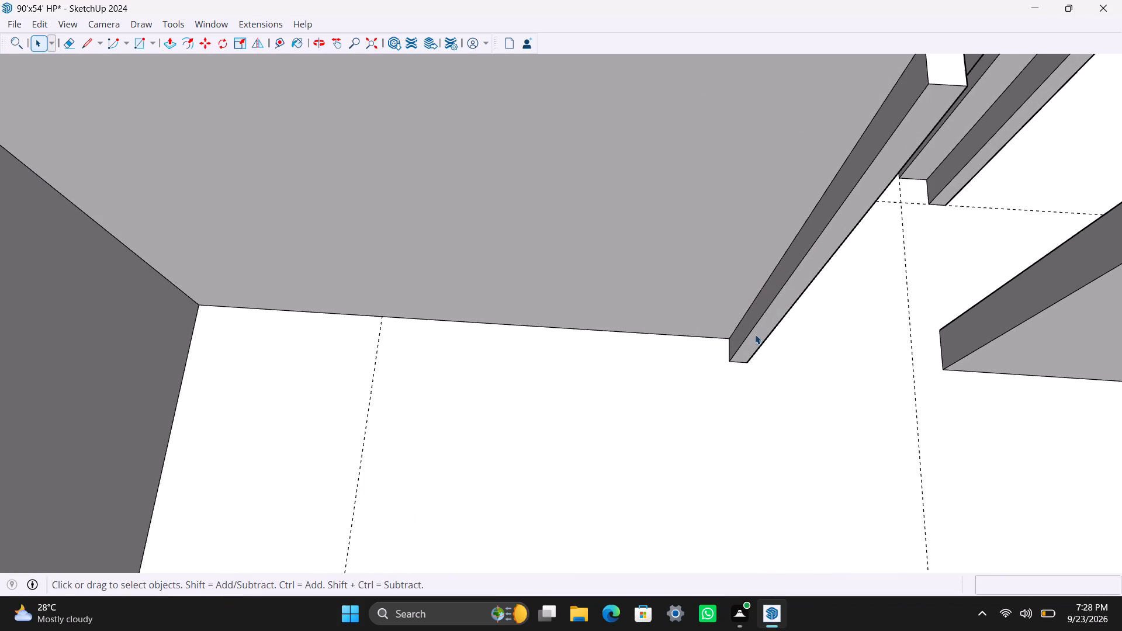
left_click(743, 323)
key("m")
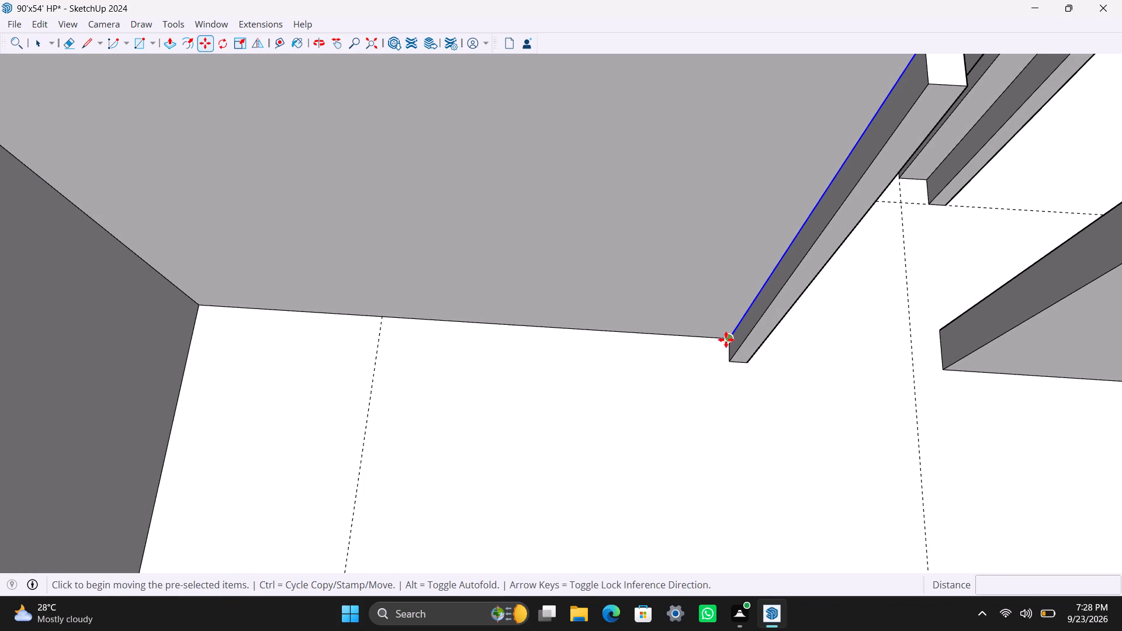
key("space")
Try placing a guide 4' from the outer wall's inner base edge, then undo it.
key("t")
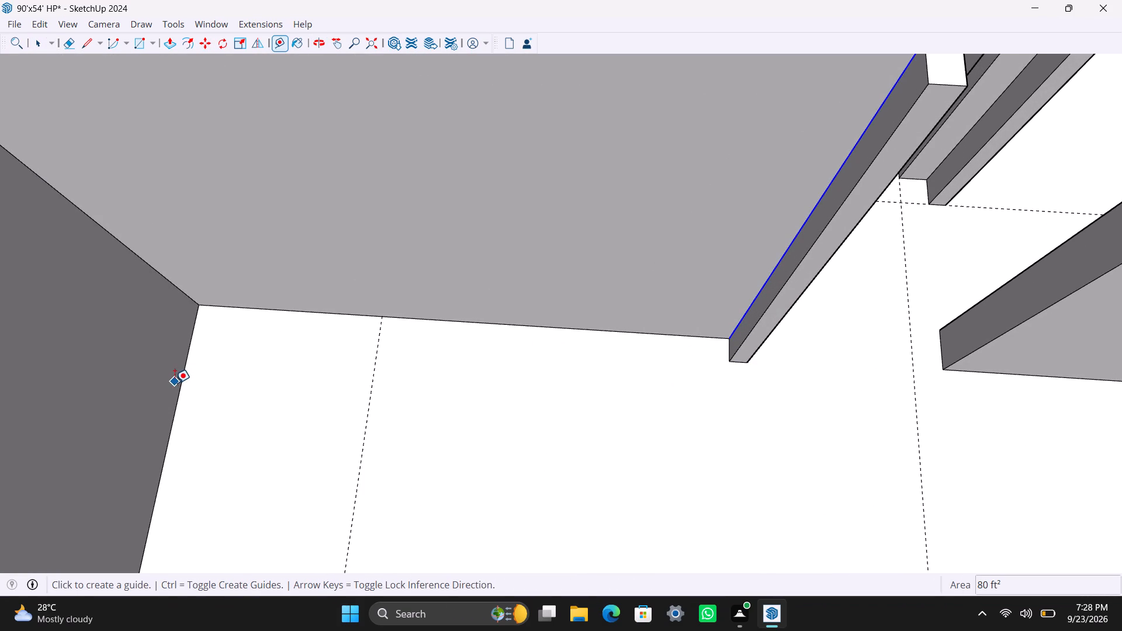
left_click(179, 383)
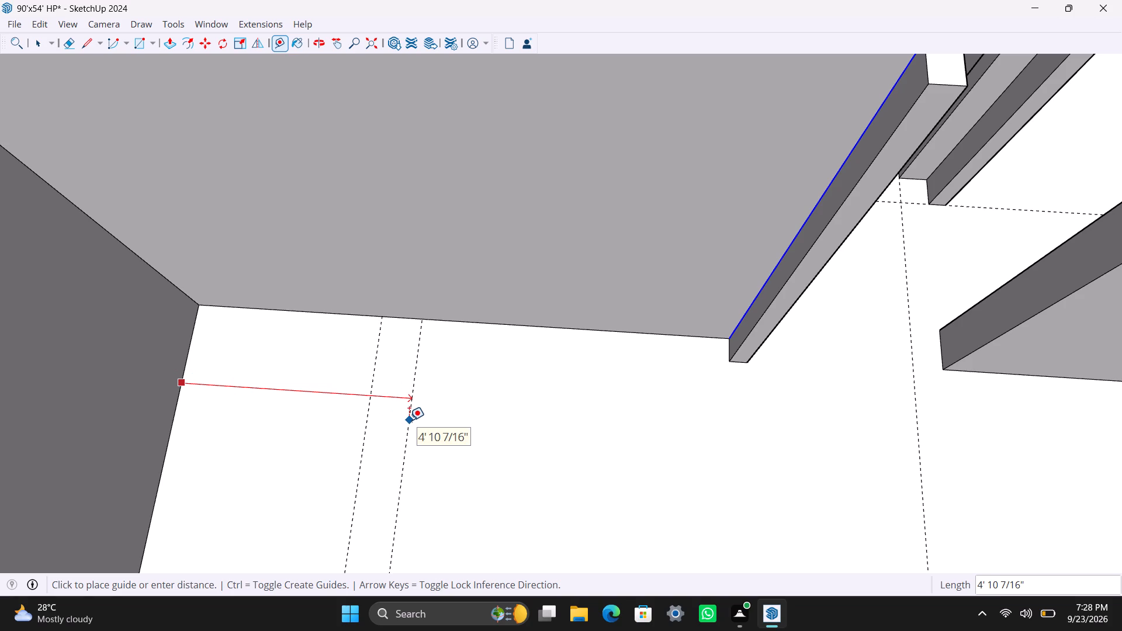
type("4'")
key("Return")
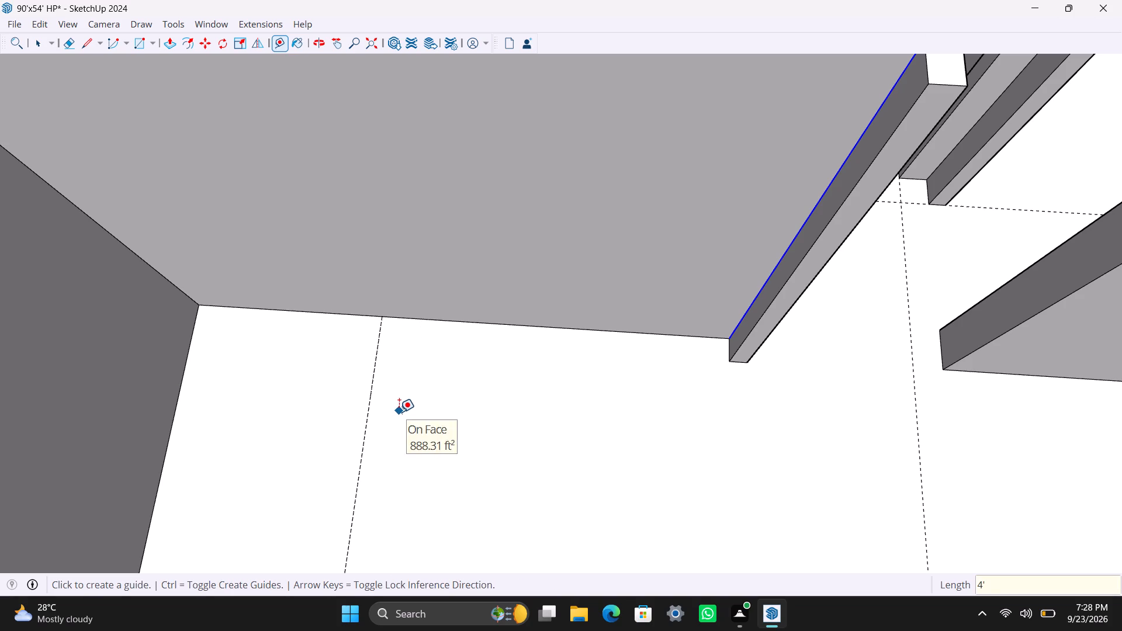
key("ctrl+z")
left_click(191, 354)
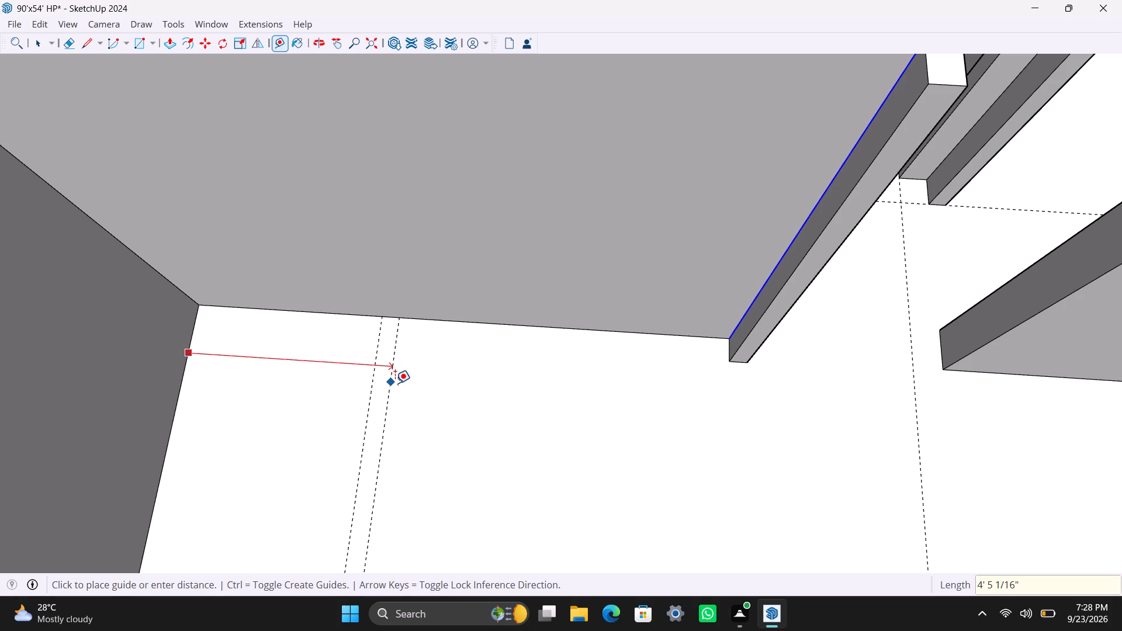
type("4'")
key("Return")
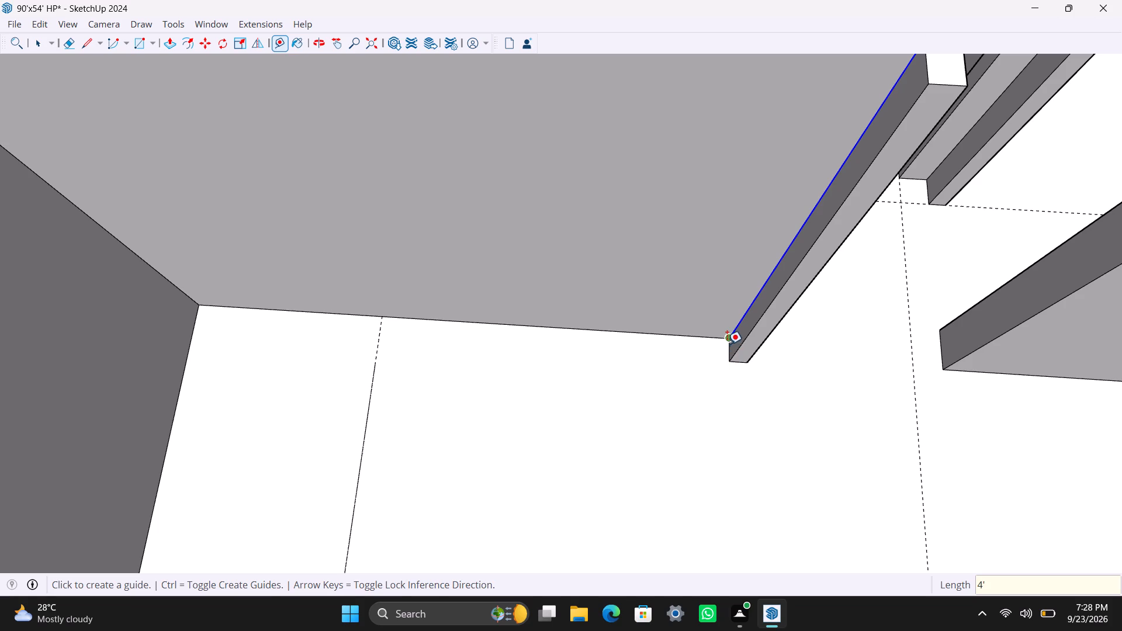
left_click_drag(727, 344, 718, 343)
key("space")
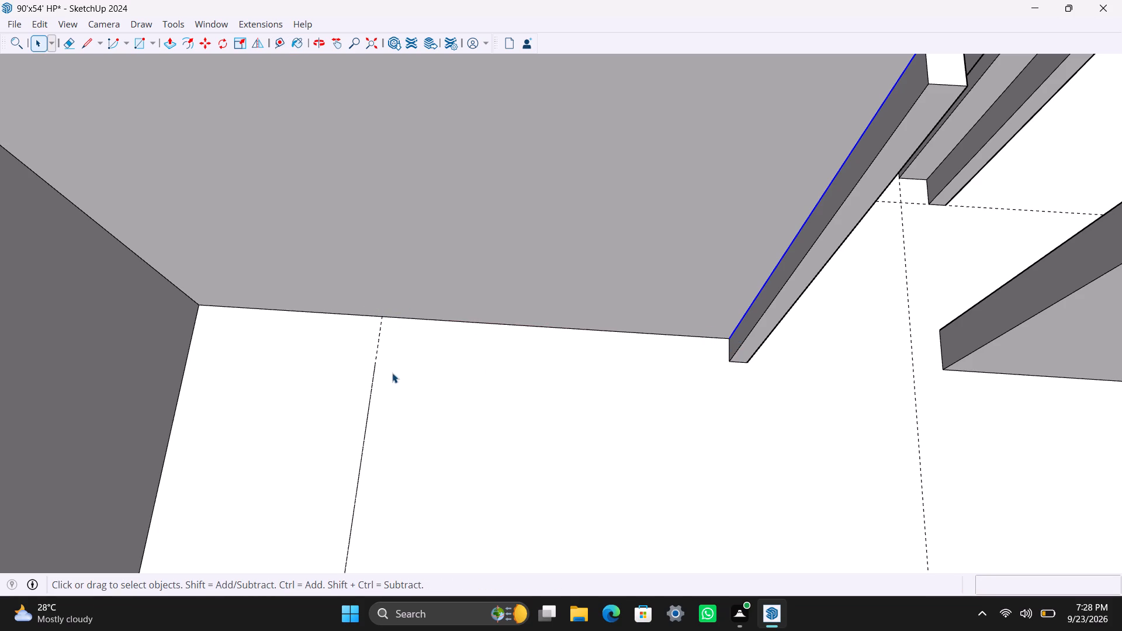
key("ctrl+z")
Place a guide line 10" from the existing guide parallel to the outer wall, on the side away from that wall.
key("t")
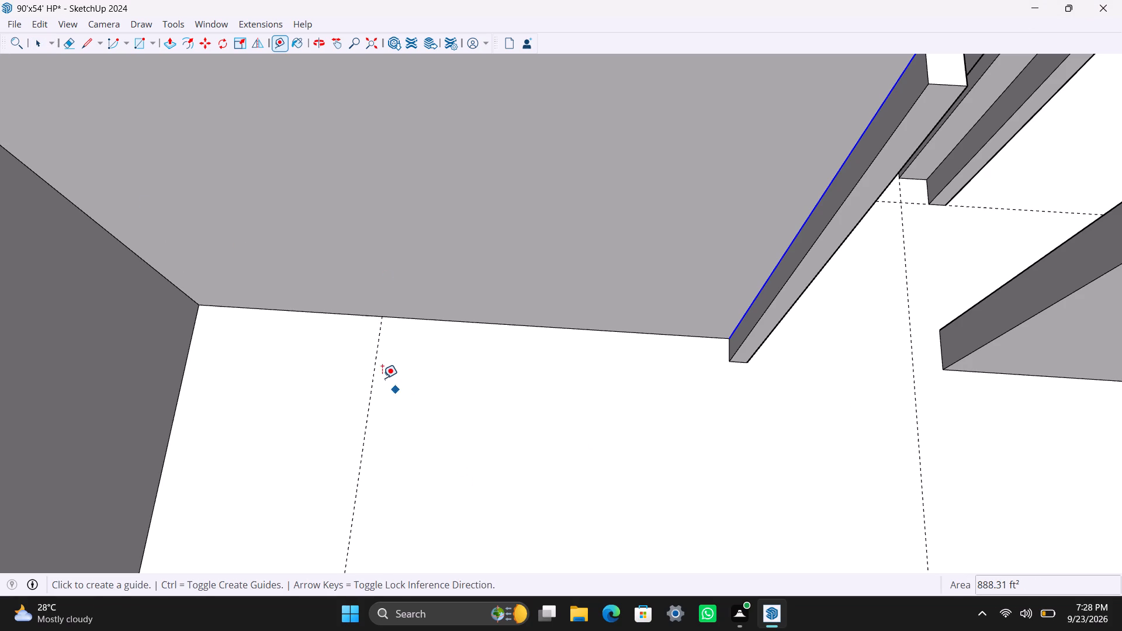
left_click(376, 370)
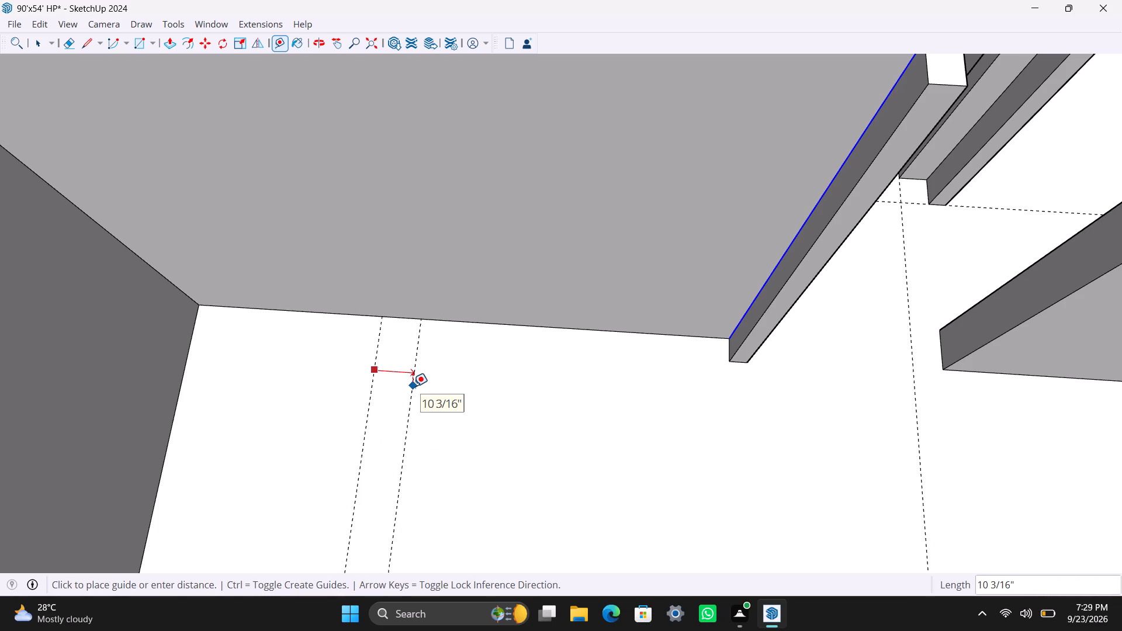
type("10\"")
key("Return")
key("space")
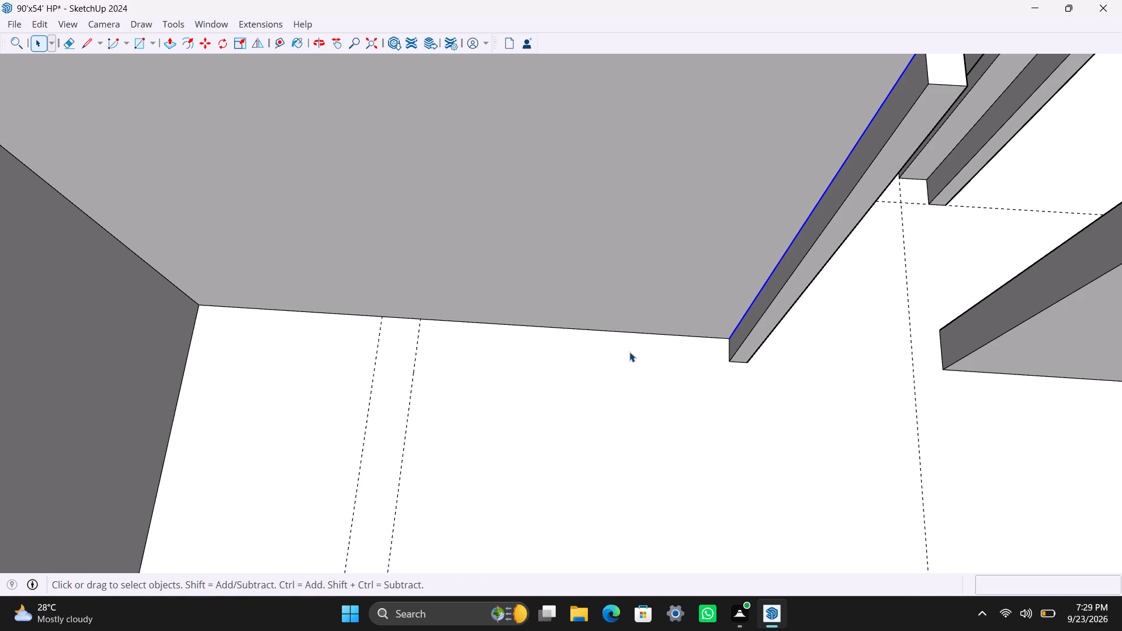
Copy the selected vertical edge about 6' 7 3/8" along the dividing wall to the new 10" guide.
key("m")
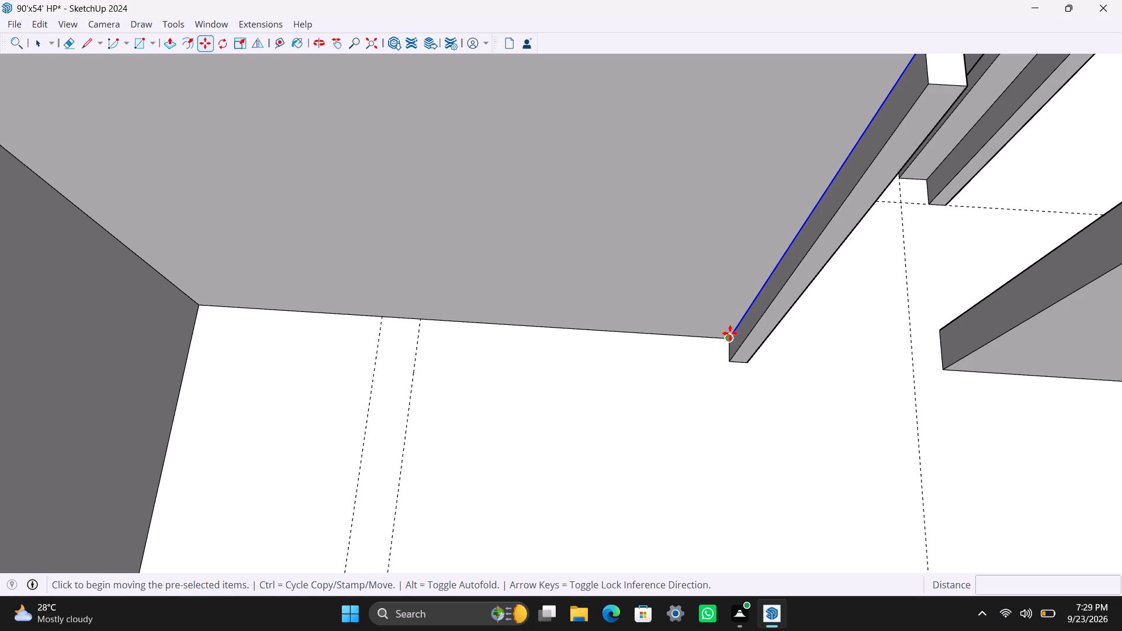
left_click_drag(730, 333, 708, 332)
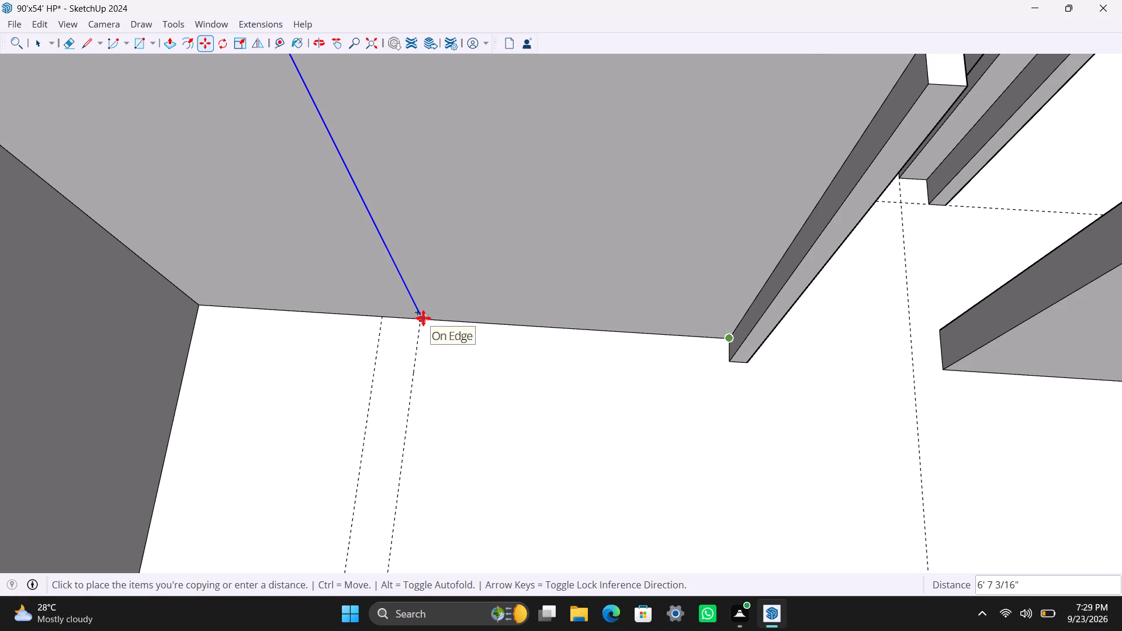
left_click(423, 318)
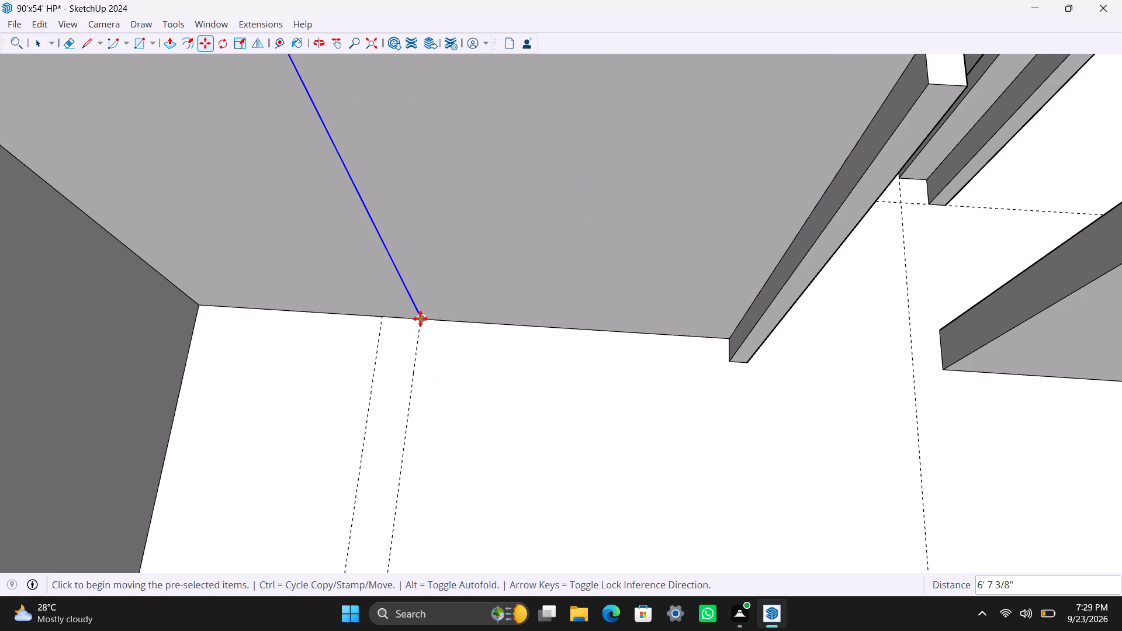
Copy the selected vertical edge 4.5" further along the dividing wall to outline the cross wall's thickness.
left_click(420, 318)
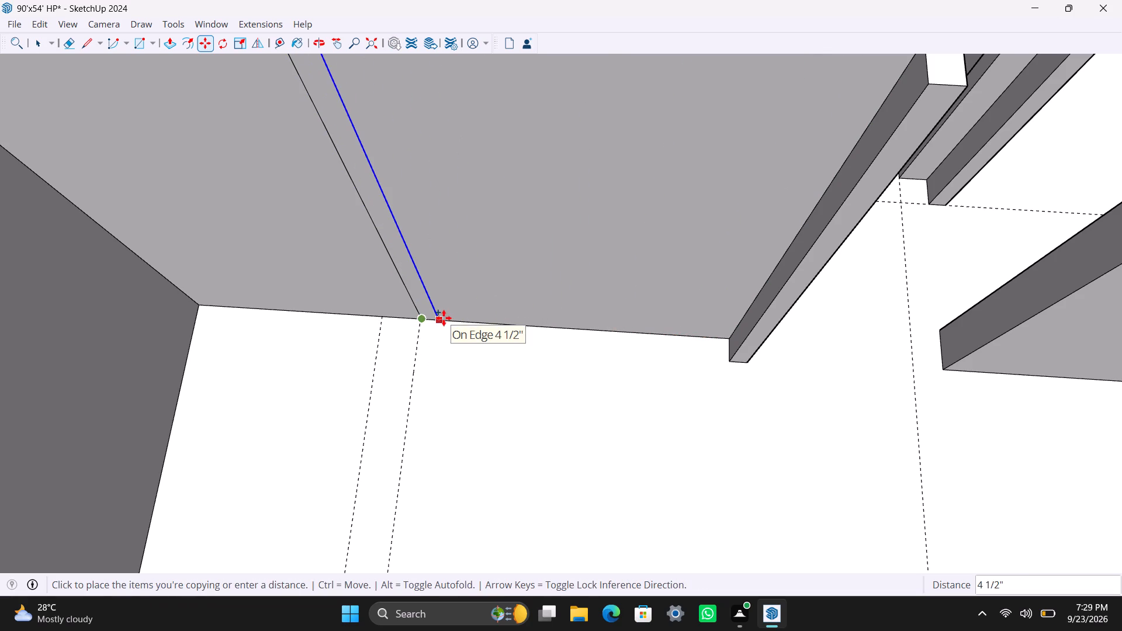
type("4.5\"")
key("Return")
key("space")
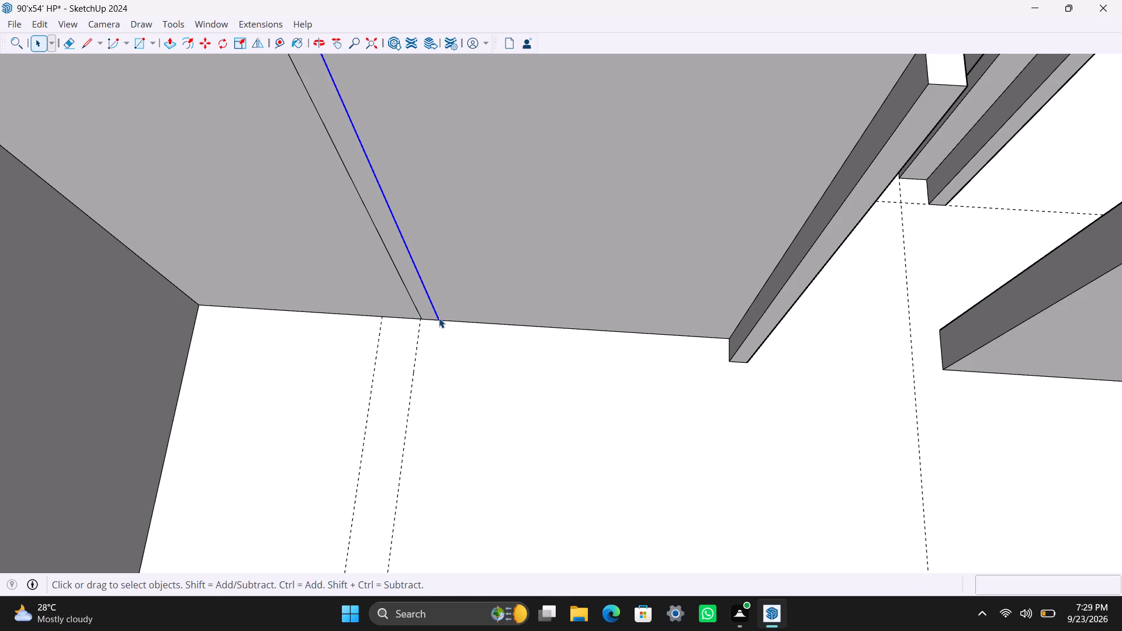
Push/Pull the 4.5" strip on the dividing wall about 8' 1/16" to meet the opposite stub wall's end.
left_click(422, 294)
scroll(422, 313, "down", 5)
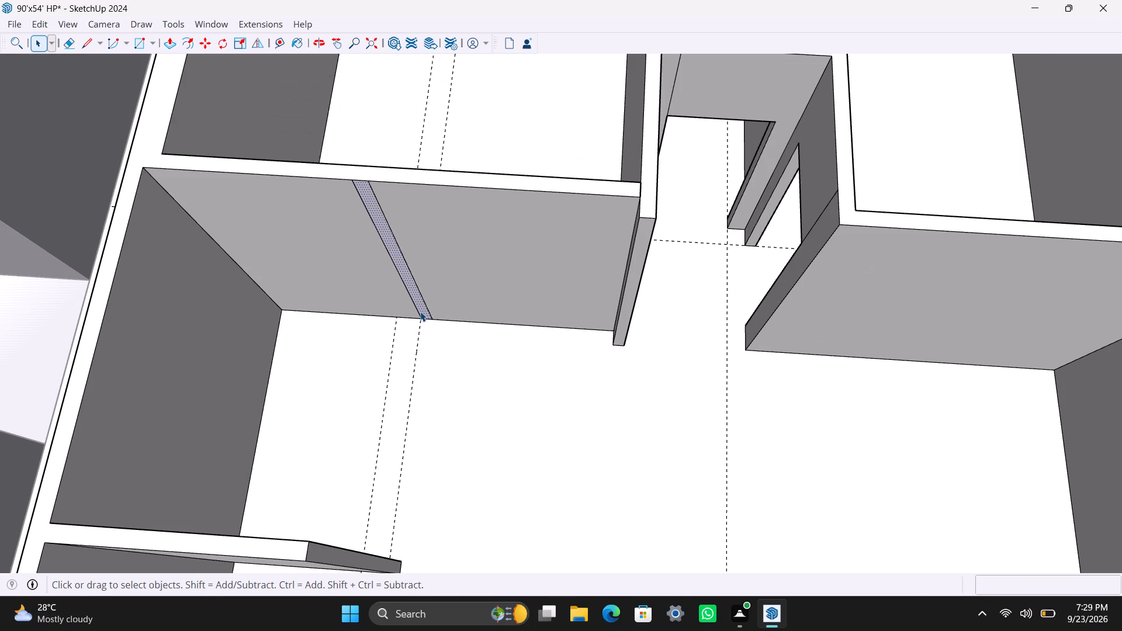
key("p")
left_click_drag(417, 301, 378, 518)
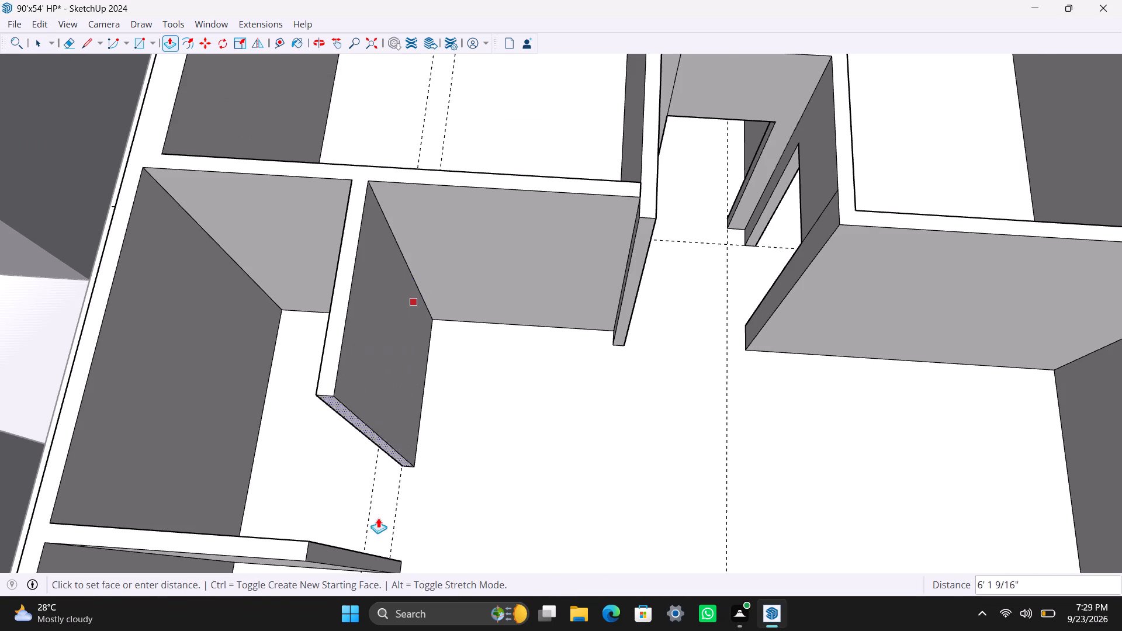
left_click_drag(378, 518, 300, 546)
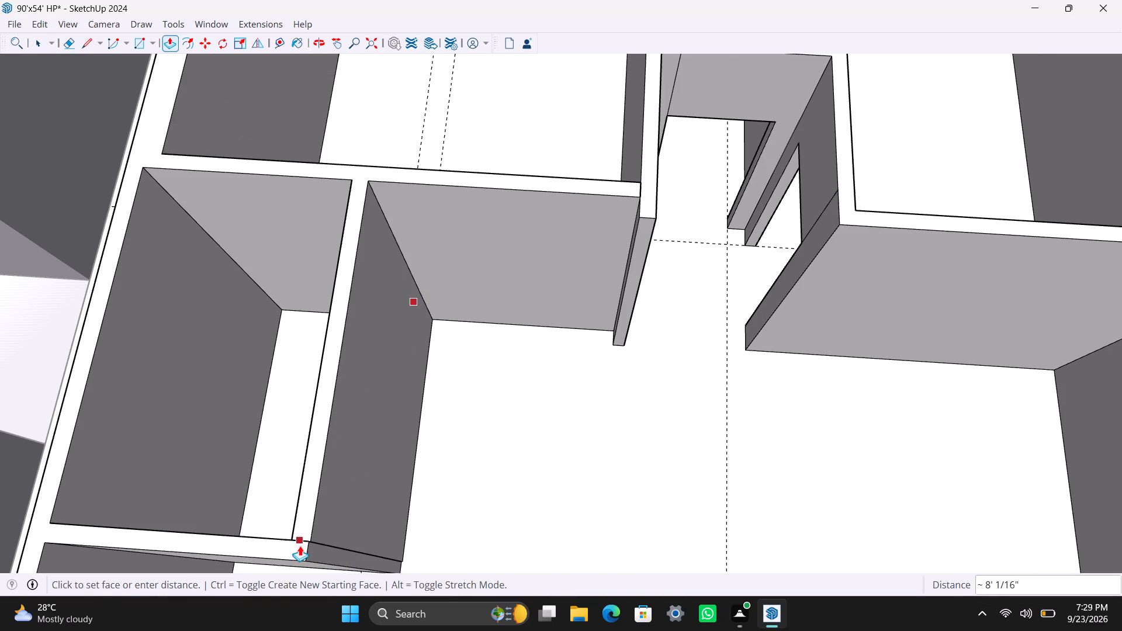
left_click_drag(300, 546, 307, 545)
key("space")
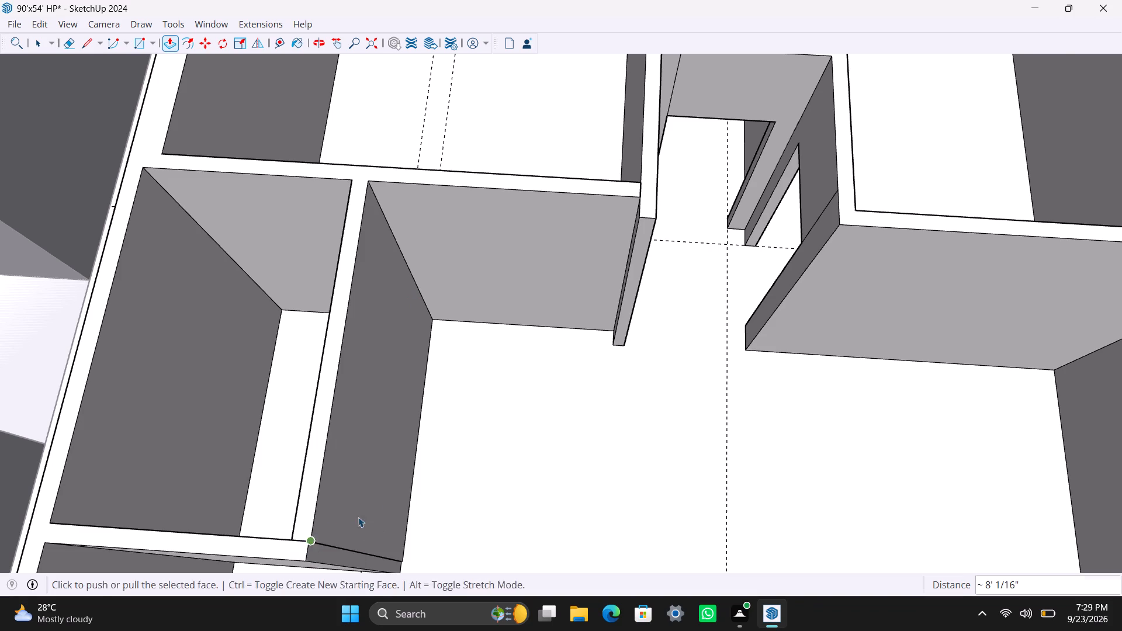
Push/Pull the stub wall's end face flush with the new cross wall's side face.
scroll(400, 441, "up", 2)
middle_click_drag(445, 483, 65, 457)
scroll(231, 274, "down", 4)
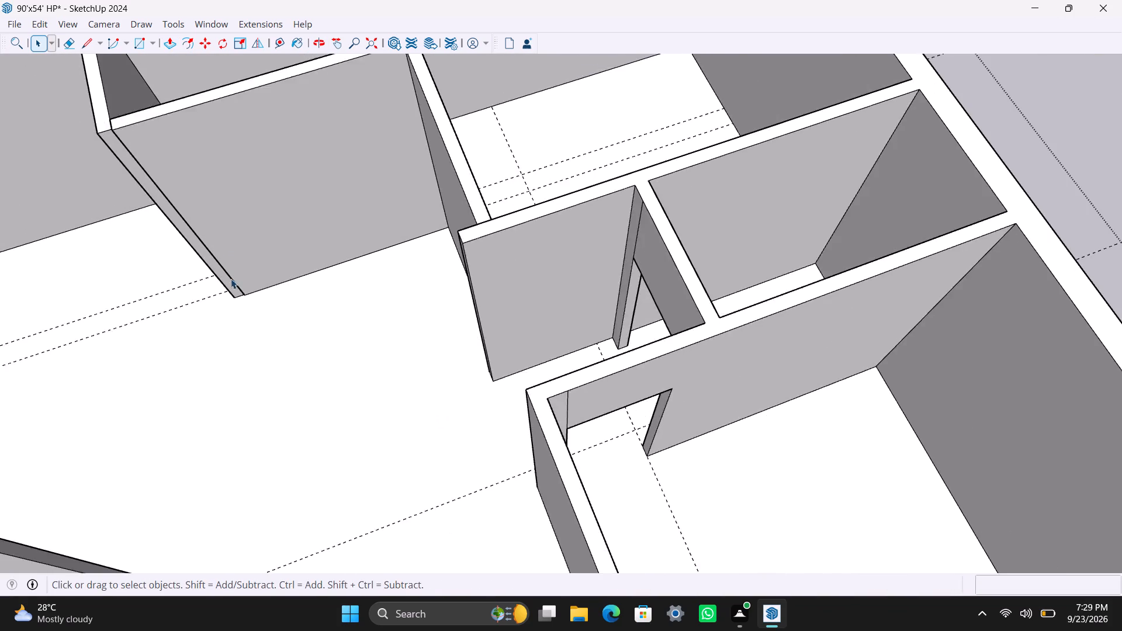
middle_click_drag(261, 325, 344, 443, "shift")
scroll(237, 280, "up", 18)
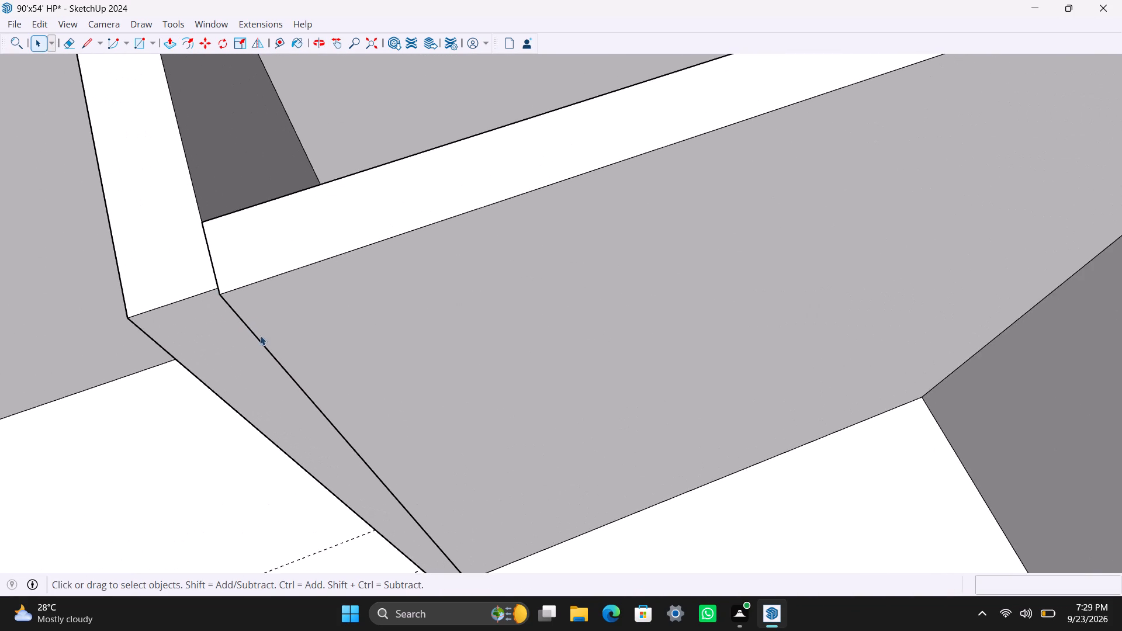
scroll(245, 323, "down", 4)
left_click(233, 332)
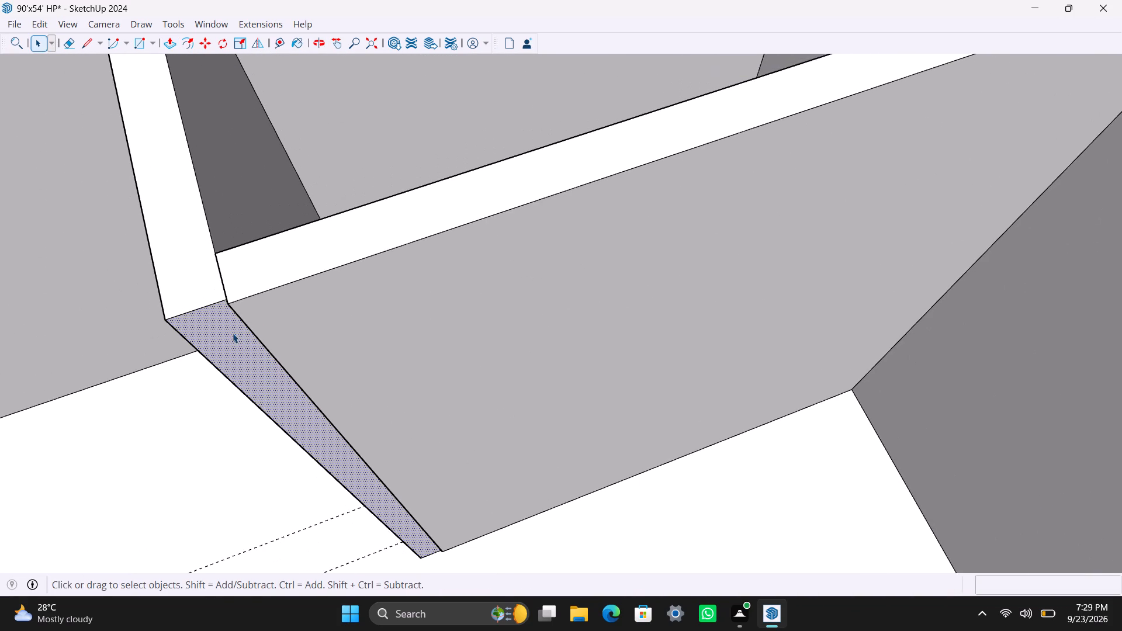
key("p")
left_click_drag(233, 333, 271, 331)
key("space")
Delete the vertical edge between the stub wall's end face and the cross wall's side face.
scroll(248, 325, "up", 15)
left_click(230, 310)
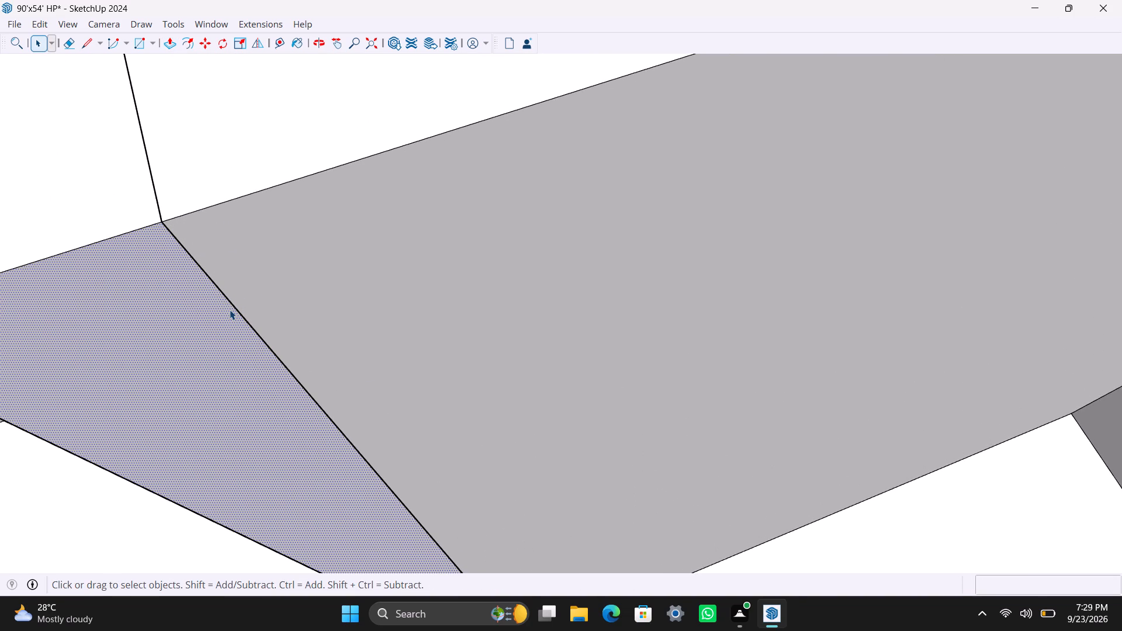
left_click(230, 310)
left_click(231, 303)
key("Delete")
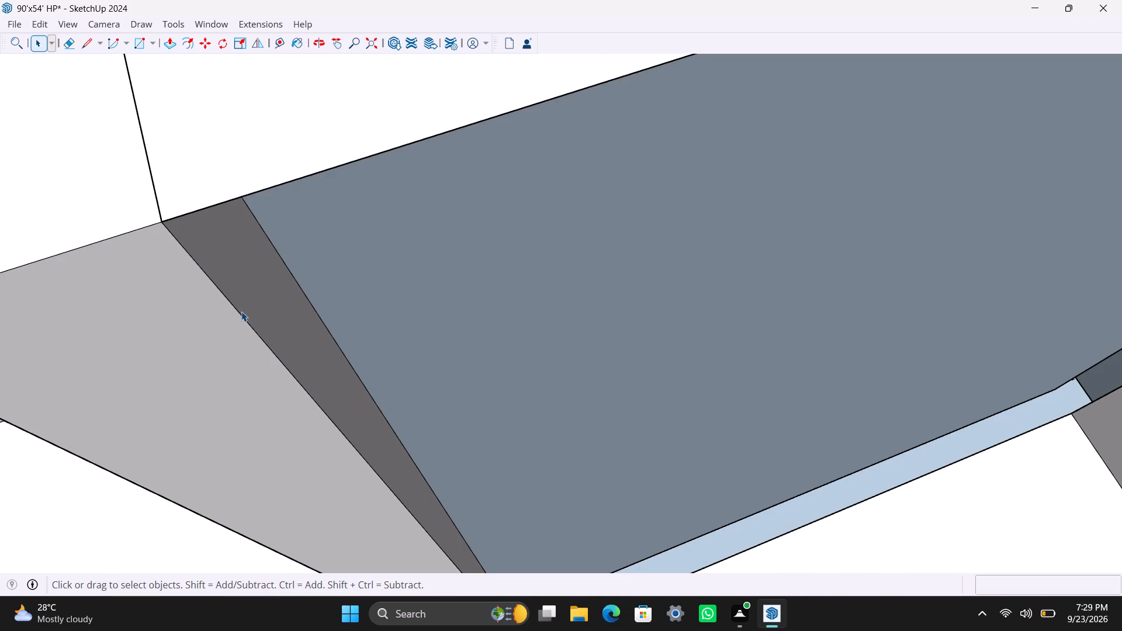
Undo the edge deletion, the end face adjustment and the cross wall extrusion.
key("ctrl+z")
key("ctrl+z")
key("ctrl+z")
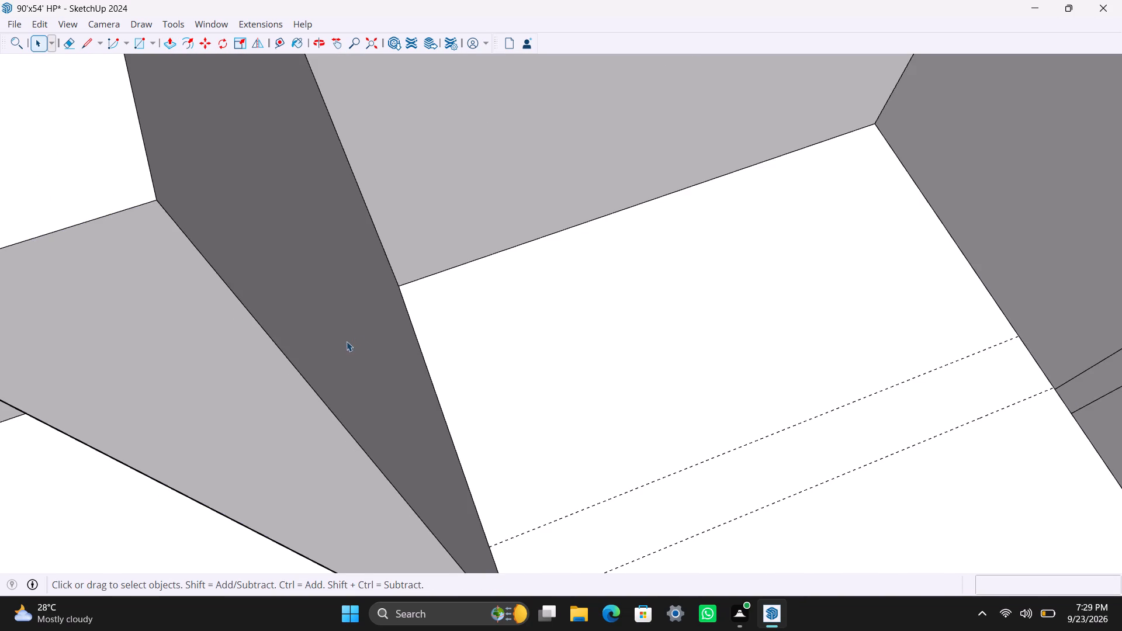
Undo the edge copies on the dividing wall, the stub wall extruded from the outer wall and the 10" guide.
scroll(343, 348, "down", 20, "ctrl")
scroll(500, 387, "up", 3)
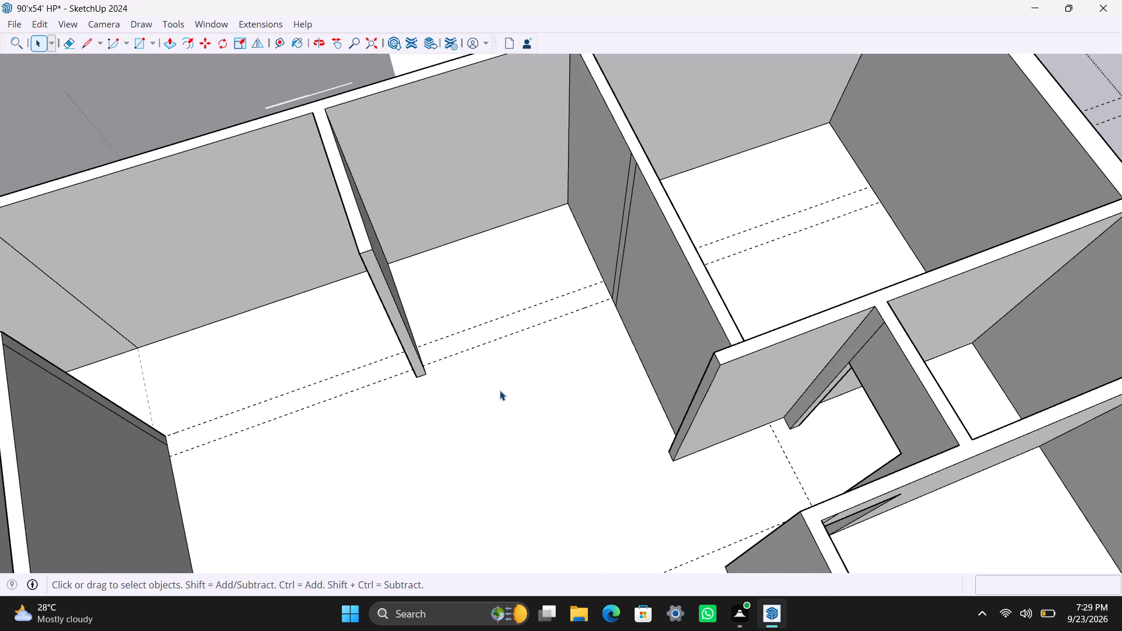
middle_click_drag(504, 390, 531, 379)
key("ctrl+z")
key("ctrl+z")
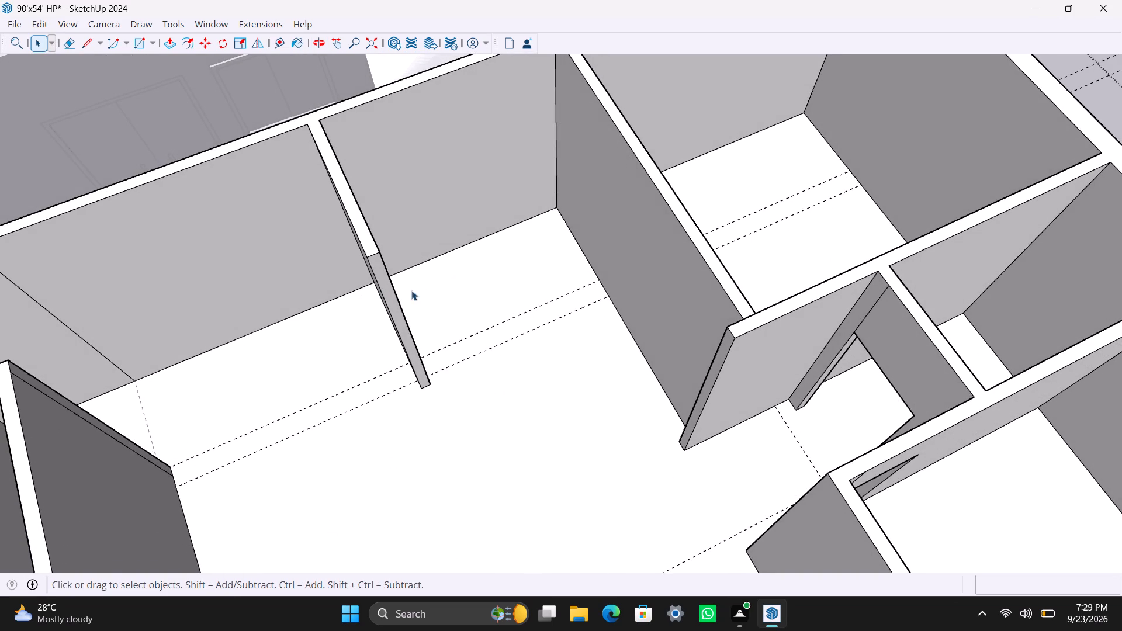
key("ctrl+z")
key("ctrl+z")
key("ctrl+z")
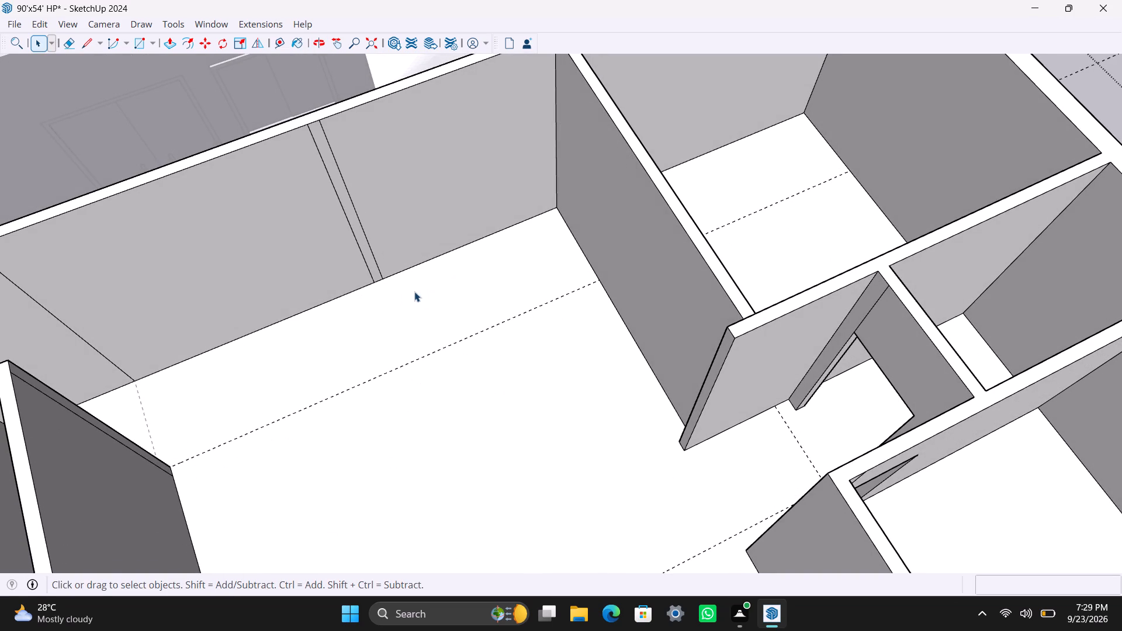
Save the model.
scroll(392, 317, "down", 4)
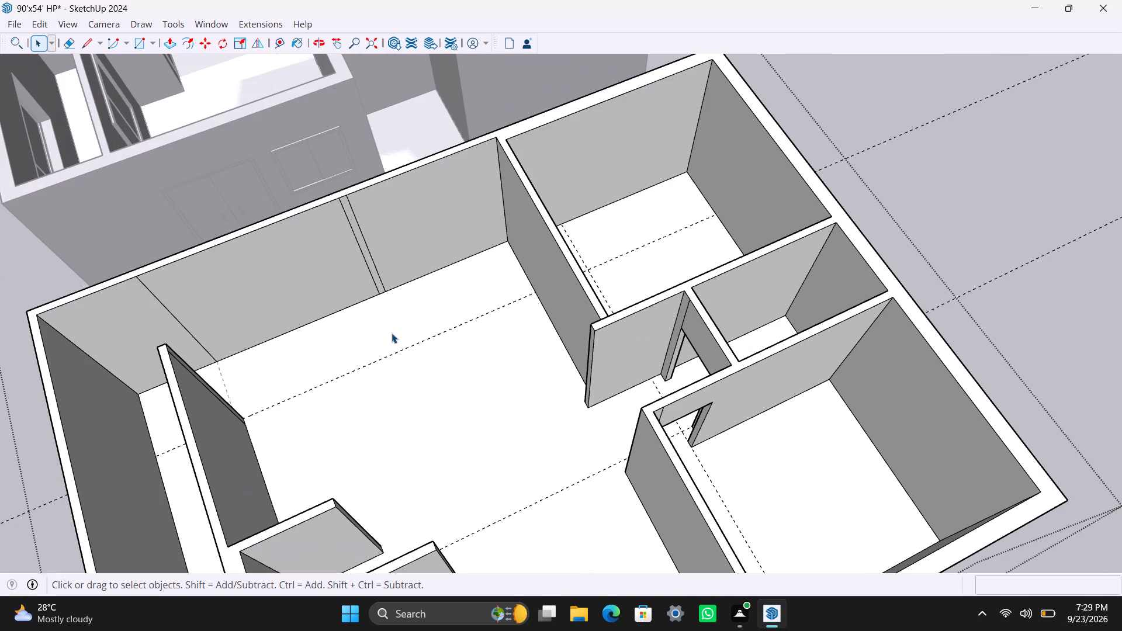
scroll(341, 390, "up", 2)
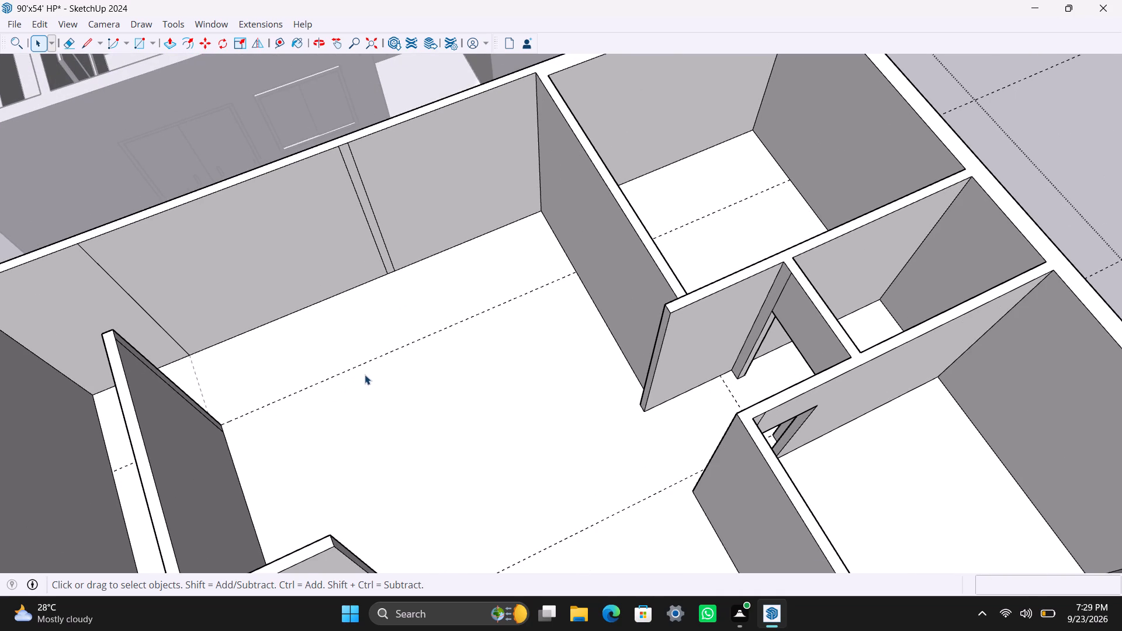
middle_click_drag(407, 443, 845, 449)
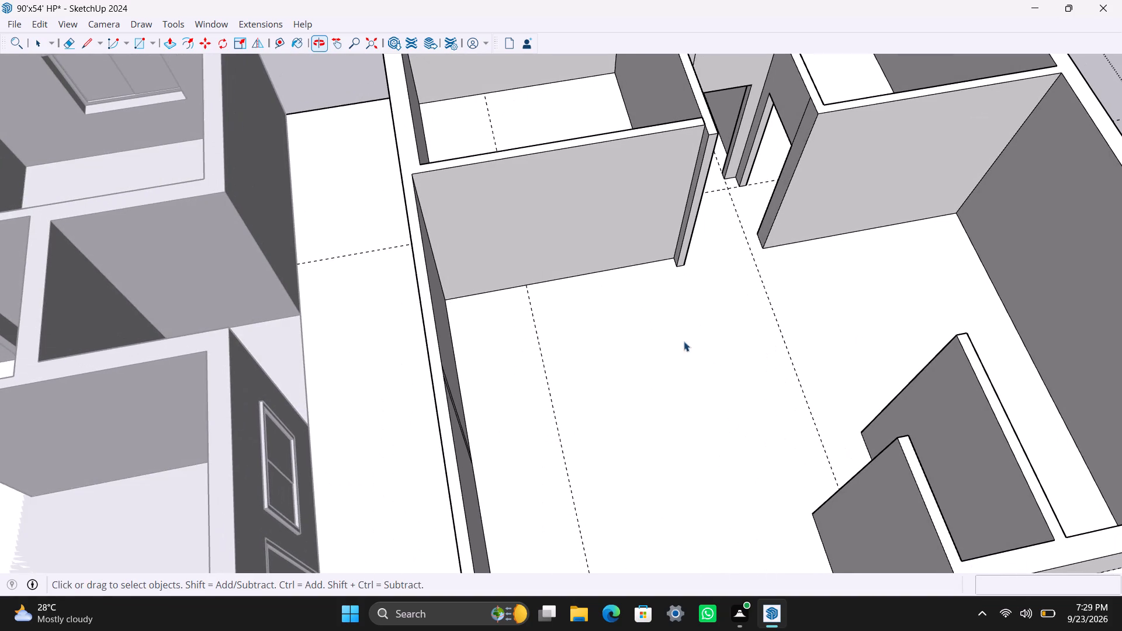
scroll(687, 273, "up", 3)
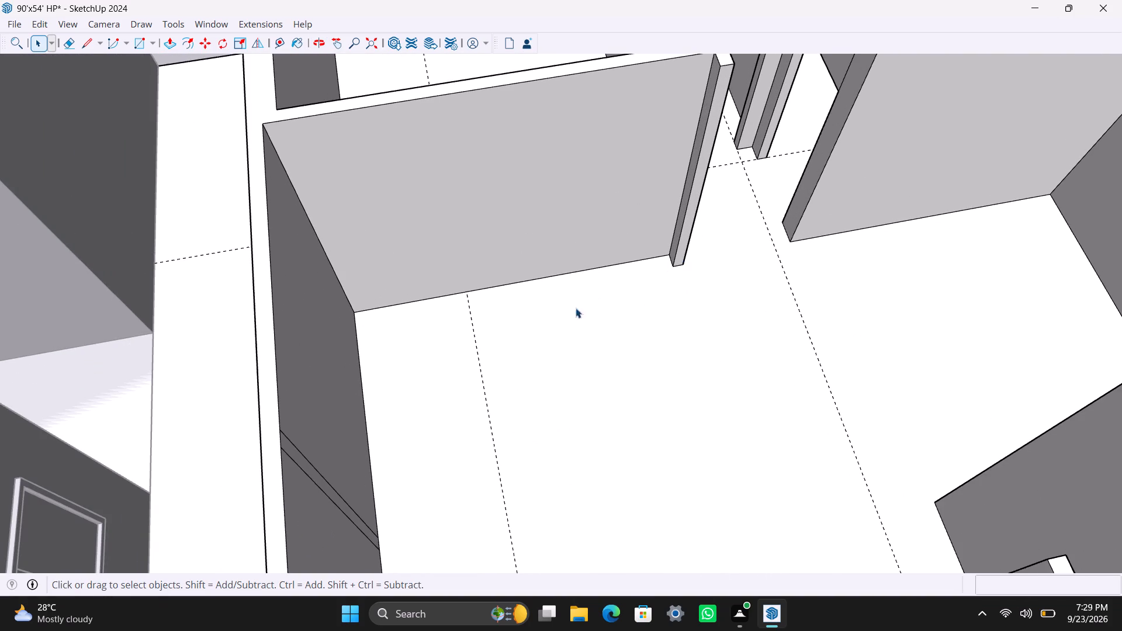
scroll(496, 359, "down", 4)
key("ctrl+s")
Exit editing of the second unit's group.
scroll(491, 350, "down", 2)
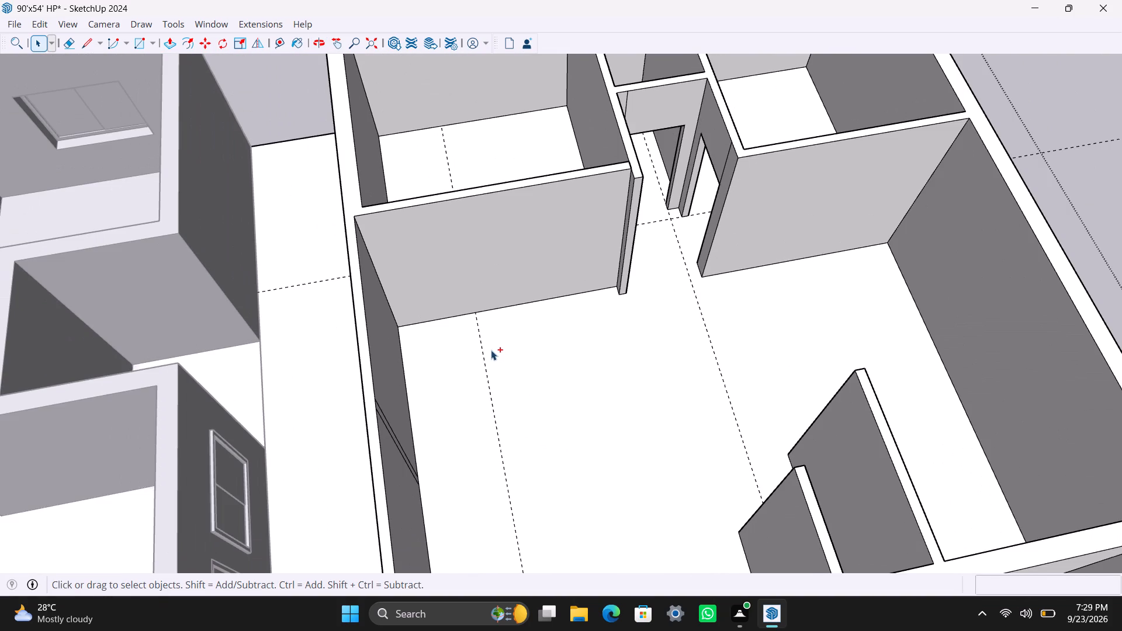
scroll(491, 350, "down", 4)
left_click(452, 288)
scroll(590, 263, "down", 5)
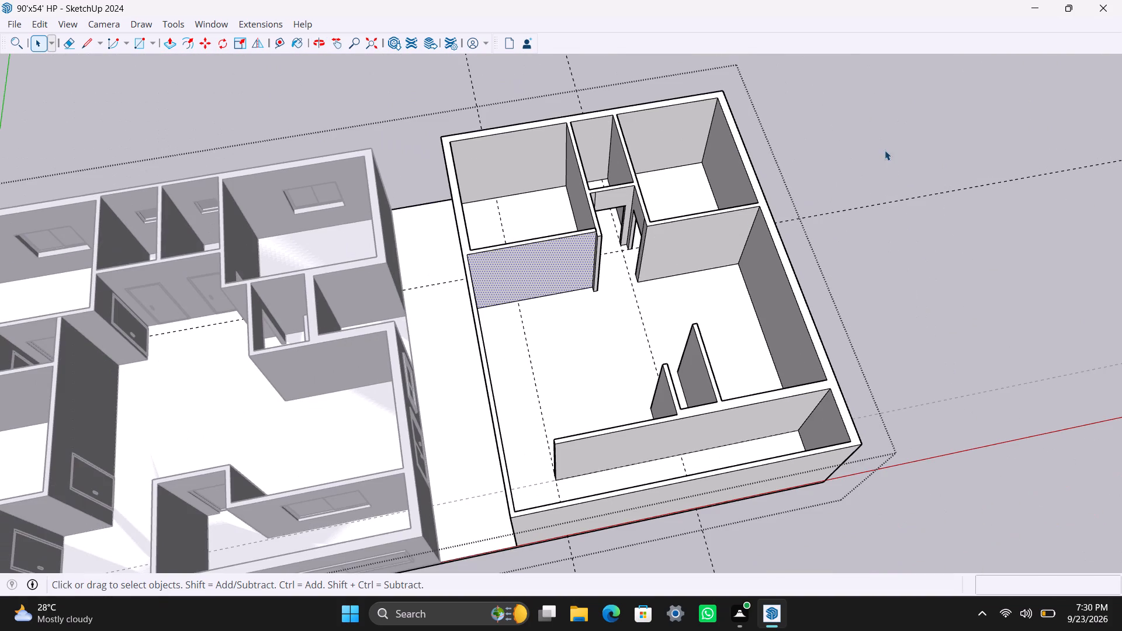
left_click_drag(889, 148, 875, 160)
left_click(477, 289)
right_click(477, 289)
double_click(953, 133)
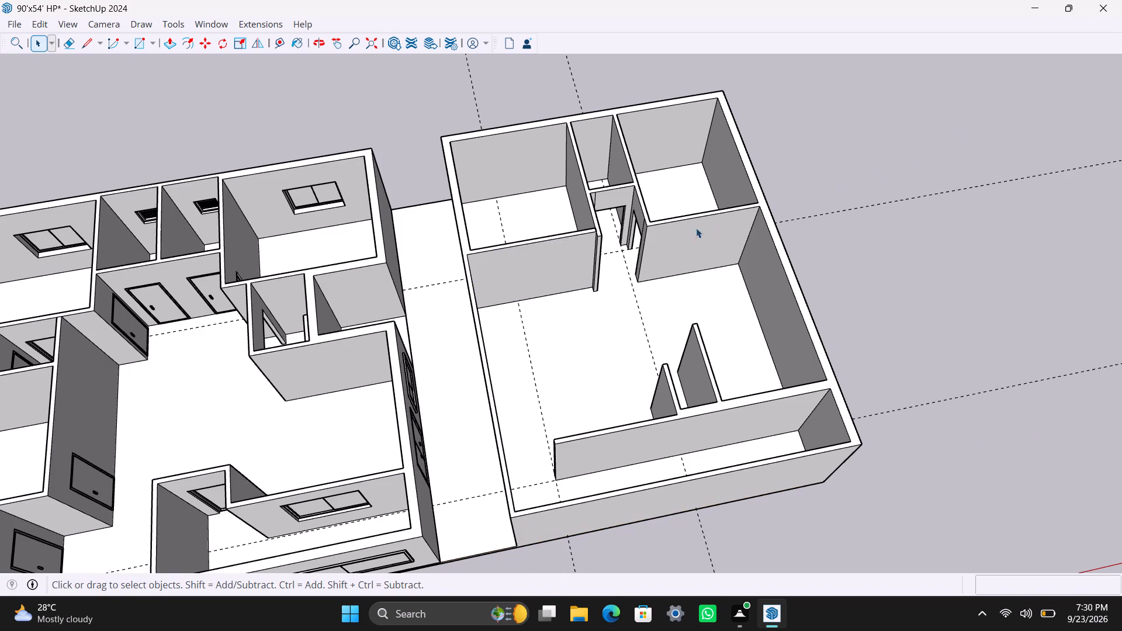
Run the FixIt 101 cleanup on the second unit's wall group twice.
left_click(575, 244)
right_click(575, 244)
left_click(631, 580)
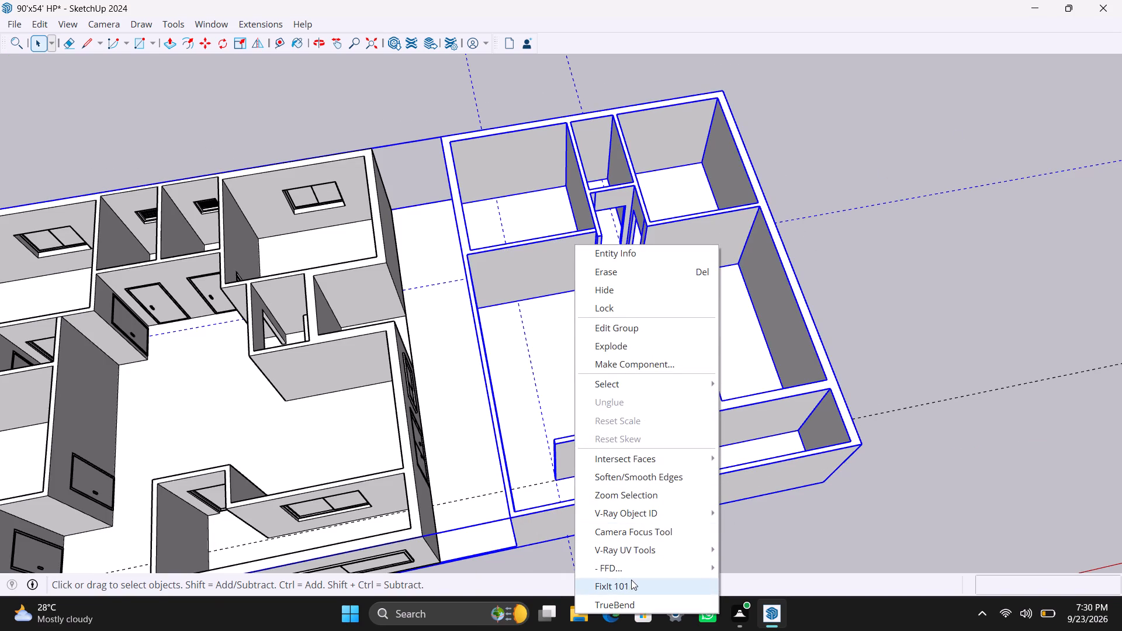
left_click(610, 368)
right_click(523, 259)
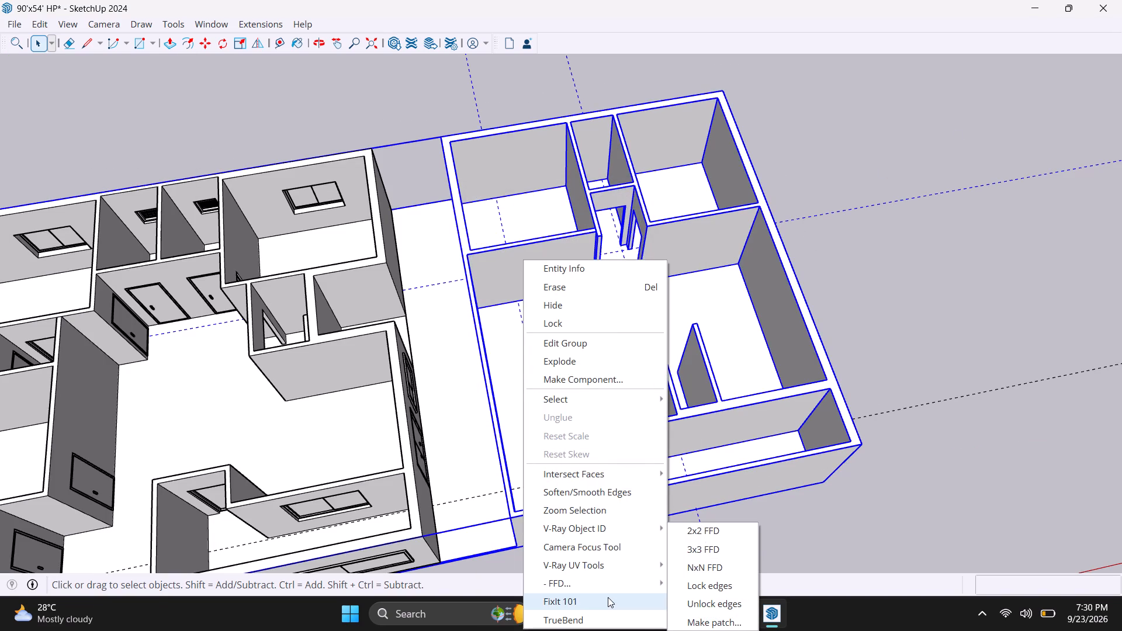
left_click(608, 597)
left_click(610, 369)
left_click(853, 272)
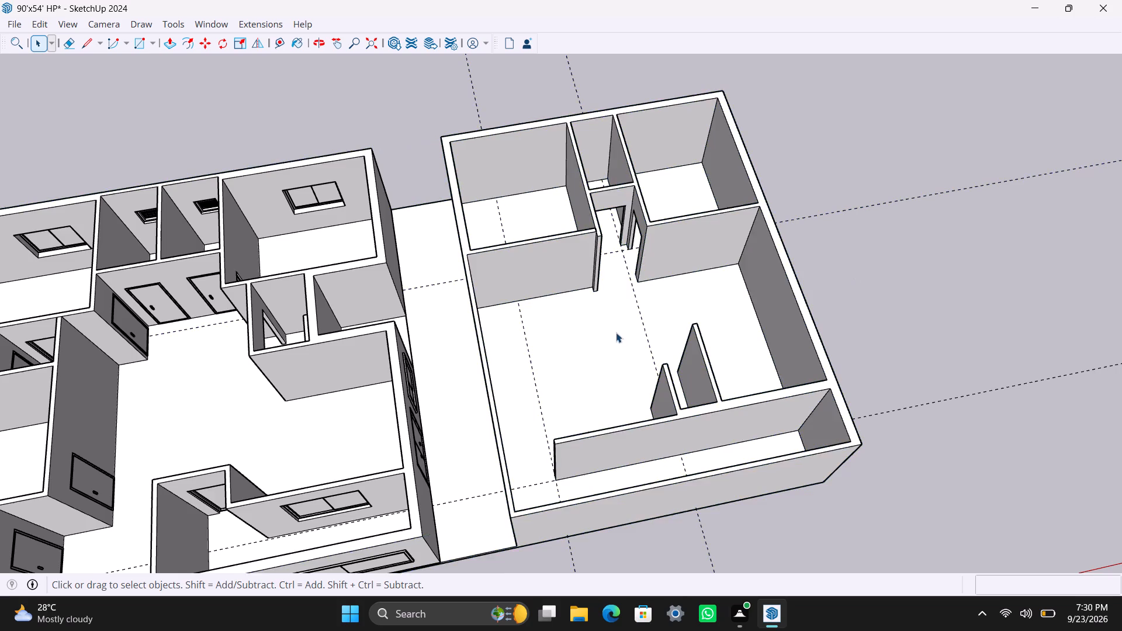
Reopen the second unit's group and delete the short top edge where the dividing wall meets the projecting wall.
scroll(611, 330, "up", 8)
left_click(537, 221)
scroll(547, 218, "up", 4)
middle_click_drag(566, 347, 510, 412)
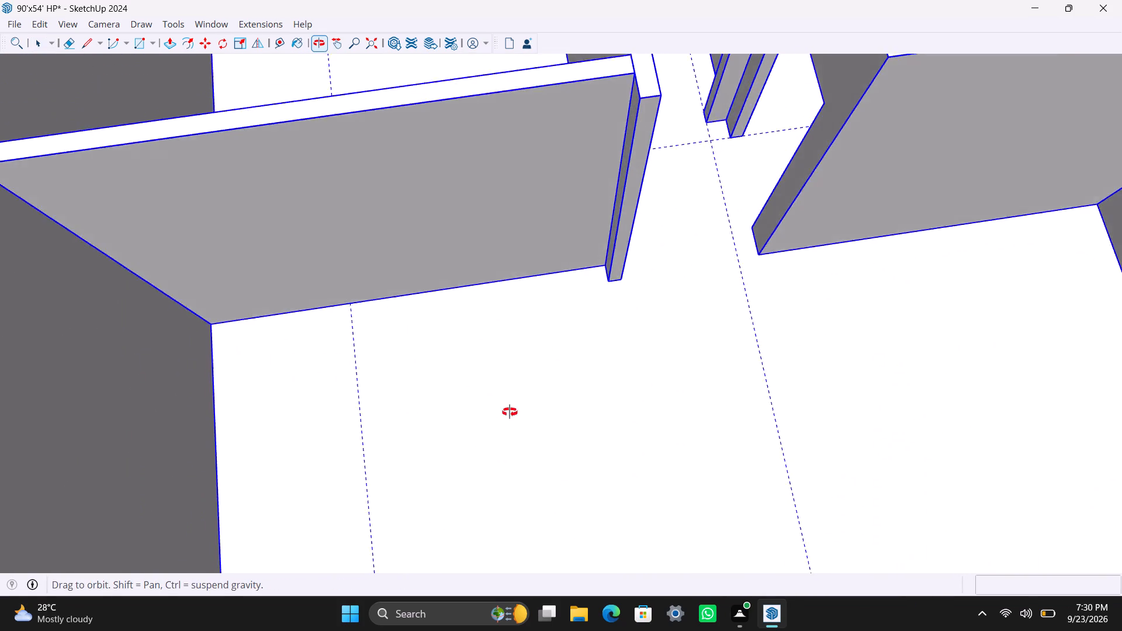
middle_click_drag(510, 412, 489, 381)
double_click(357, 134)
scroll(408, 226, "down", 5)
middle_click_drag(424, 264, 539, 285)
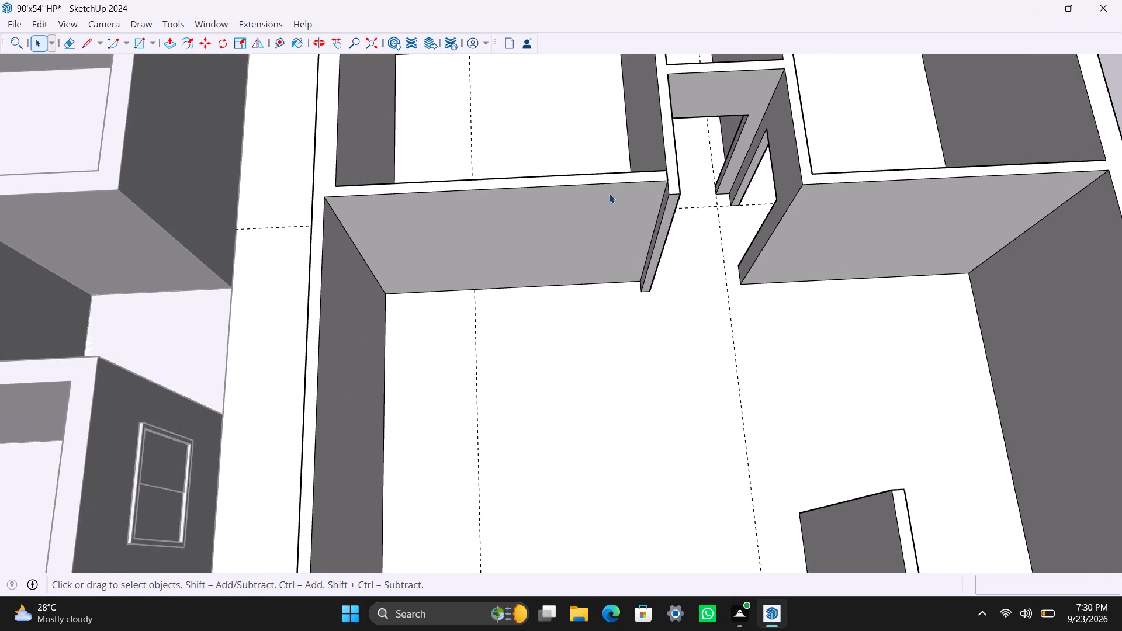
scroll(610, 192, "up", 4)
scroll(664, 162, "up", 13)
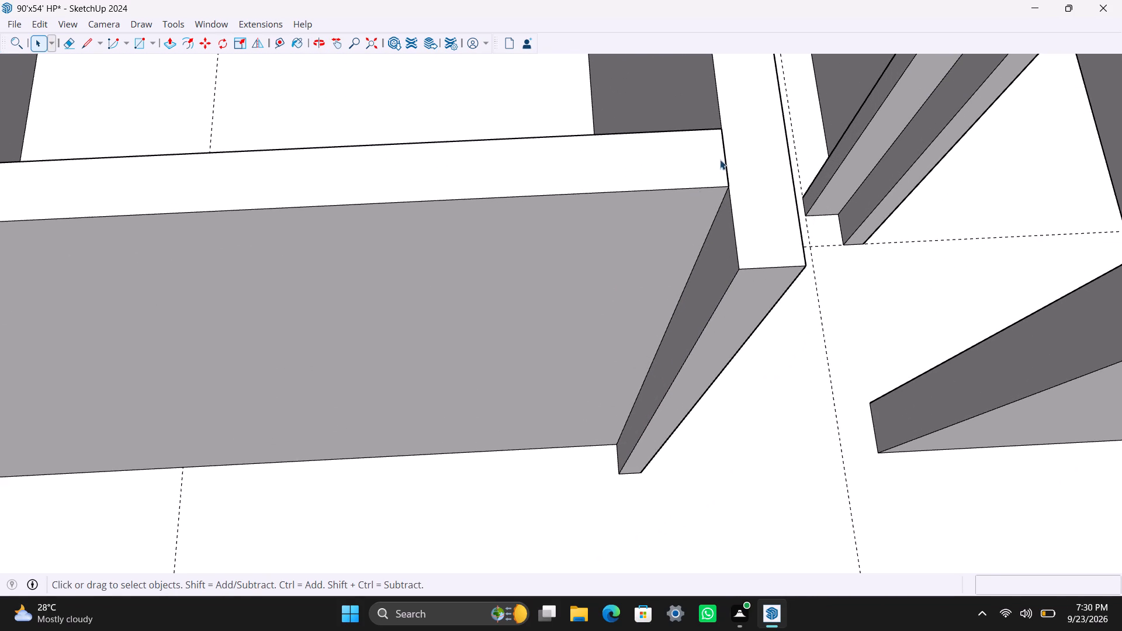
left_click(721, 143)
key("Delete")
Undo the top edge deletion, the FixIt 101 cleanup and the short partition walls in the second unit's large room.
key("ctrl+z")
key("ctrl+z")
key("ctrl+z")
key("ctrl+z")
key("ctrl+z")
key("ctrl+z")
key("ctrl+z")
key("ctrl+z")
scroll(631, 394, "down", 20, "ctrl")
key("ctrl+z")
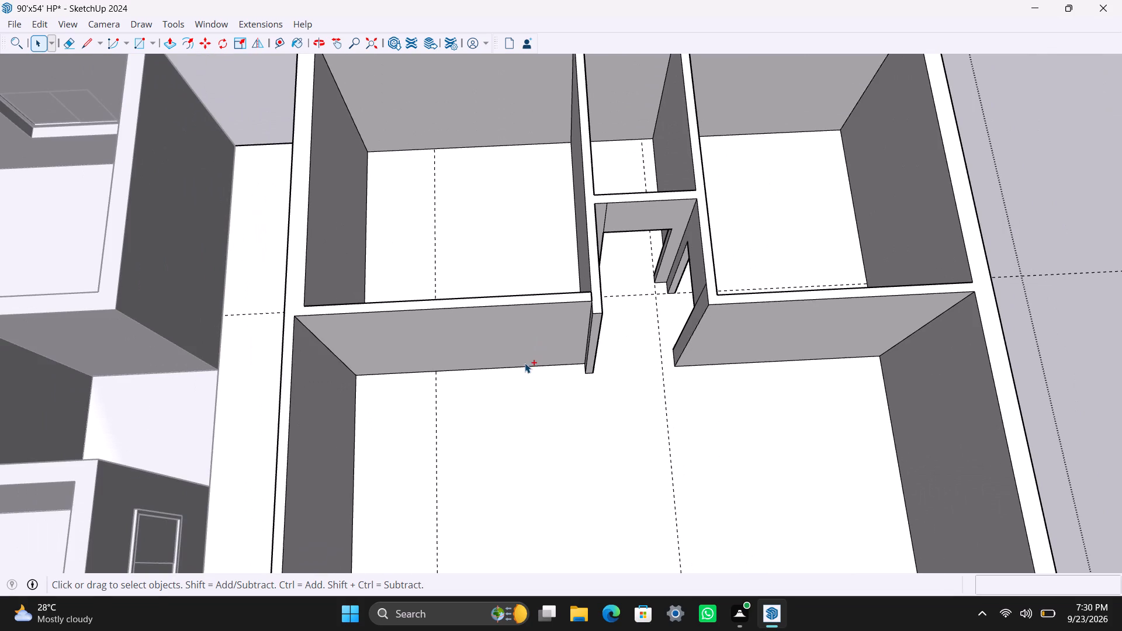
Undo further back past the guide line running parallel to the second unit's outer wall.
key("ctrl+z")
key("ctrl+z")
key("ctrl+z")
key("ctrl+z")
key("ctrl+z")
key("ctrl+z")
key("ctrl+z")
key("ctrl+z")
key("ctrl+z")
key("ctrl+z")
key("ctrl+z")
scroll(525, 352, "down", 10)
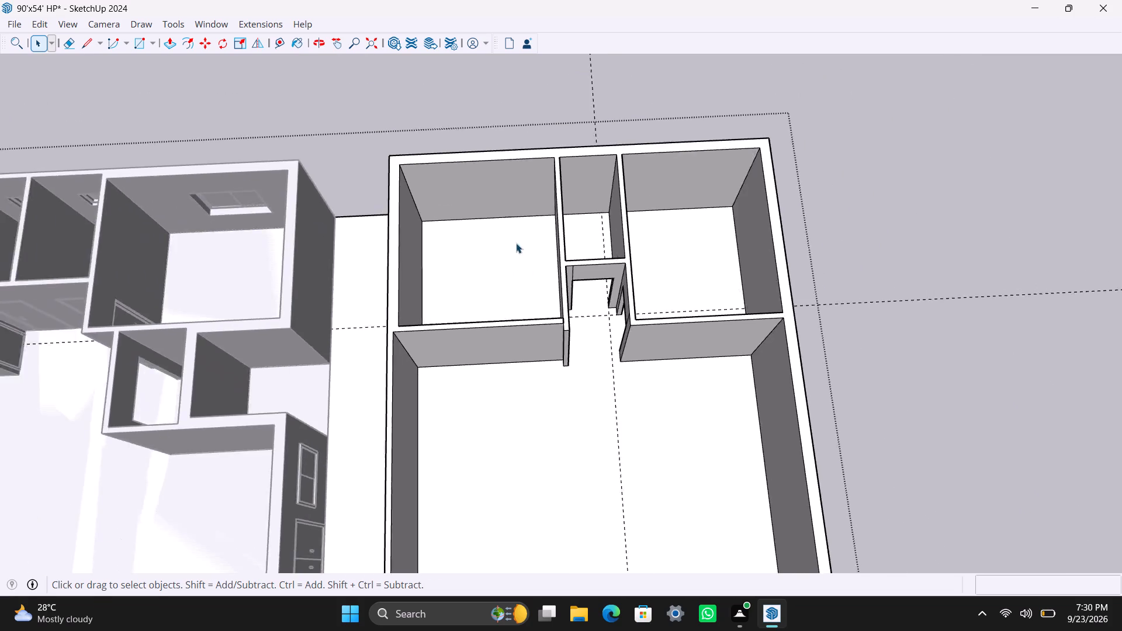
Undo the short partition near the front outer wall in the second unit's large room.
scroll(516, 243, "down", 4)
scroll(521, 353, "down", 4)
middle_click_drag(523, 369, 507, 291, "shift")
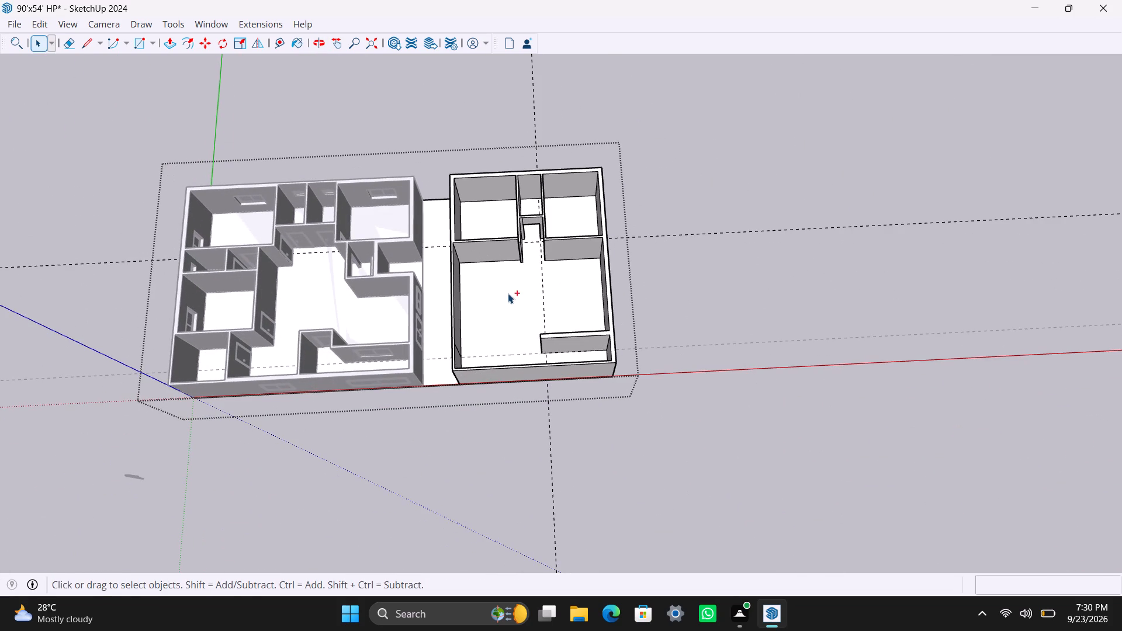
key("ctrl+z")
scroll(508, 294, "up", 6)
middle_click_drag(510, 281, 503, 281)
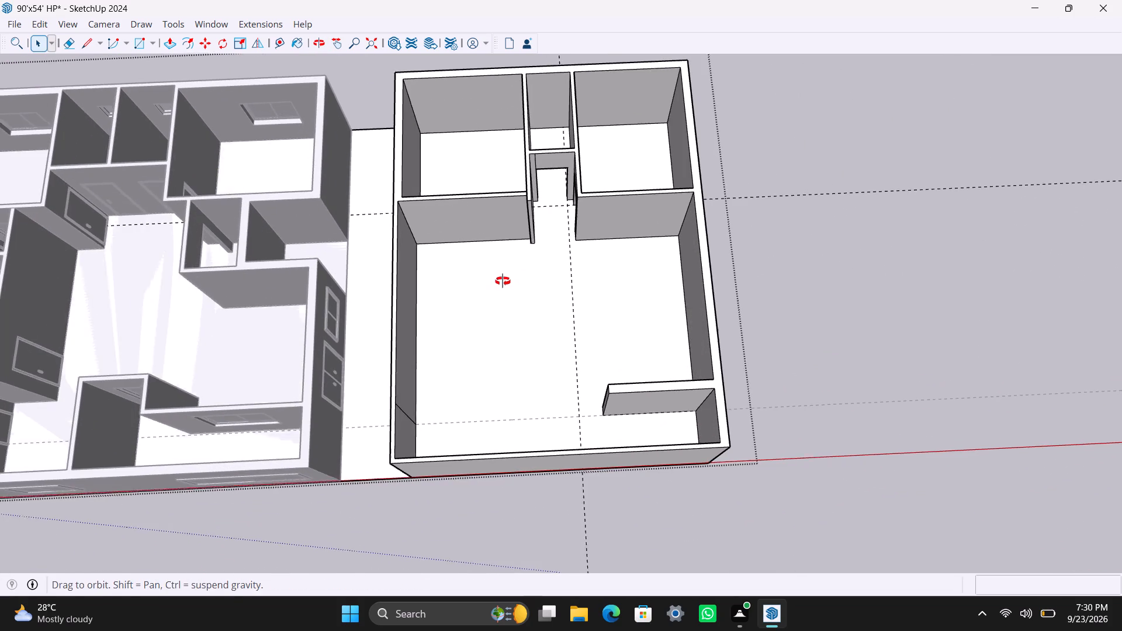
middle_click_drag(503, 281, 472, 282)
key("ctrl+z")
key("ctrl+z")
key("ctrl+z")
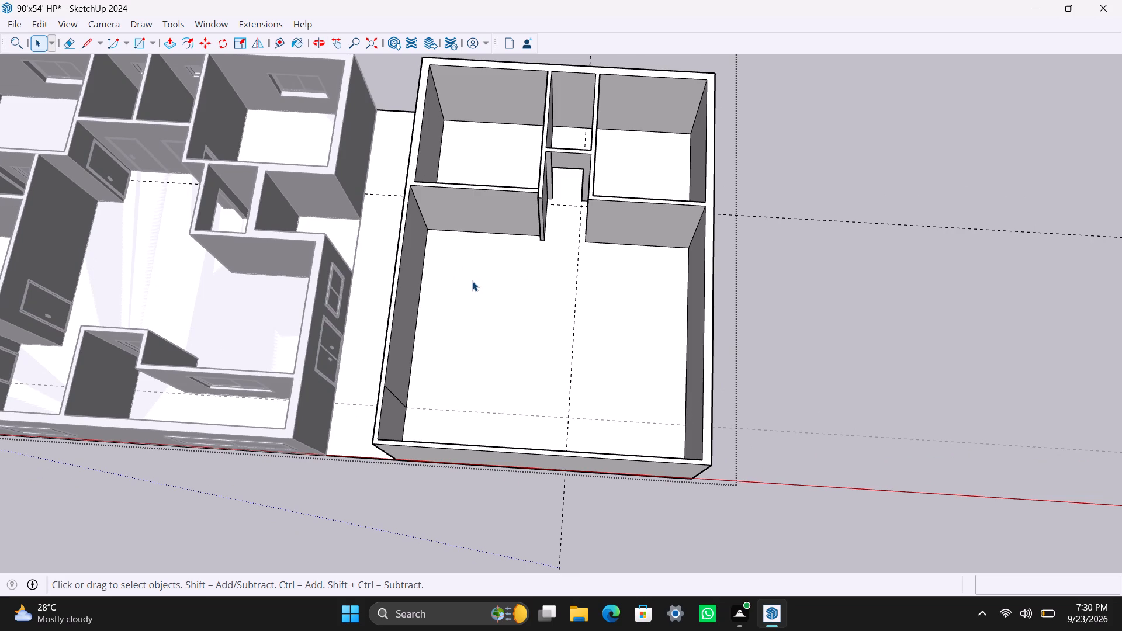
Undo the wall extension joining the second unit's passage side wall to the dividing wall of the room farther from the first unit.
key("ctrl+z")
key("ctrl+z")
key("ctrl+z")
key("ctrl+z")
key("ctrl+z")
key("ctrl+z")
scroll(537, 210, "up", 2, "ctrl")
key("ctrl+z")
key("ctrl+z")
scroll(537, 199, "up", 1)
key("ctrl+z")
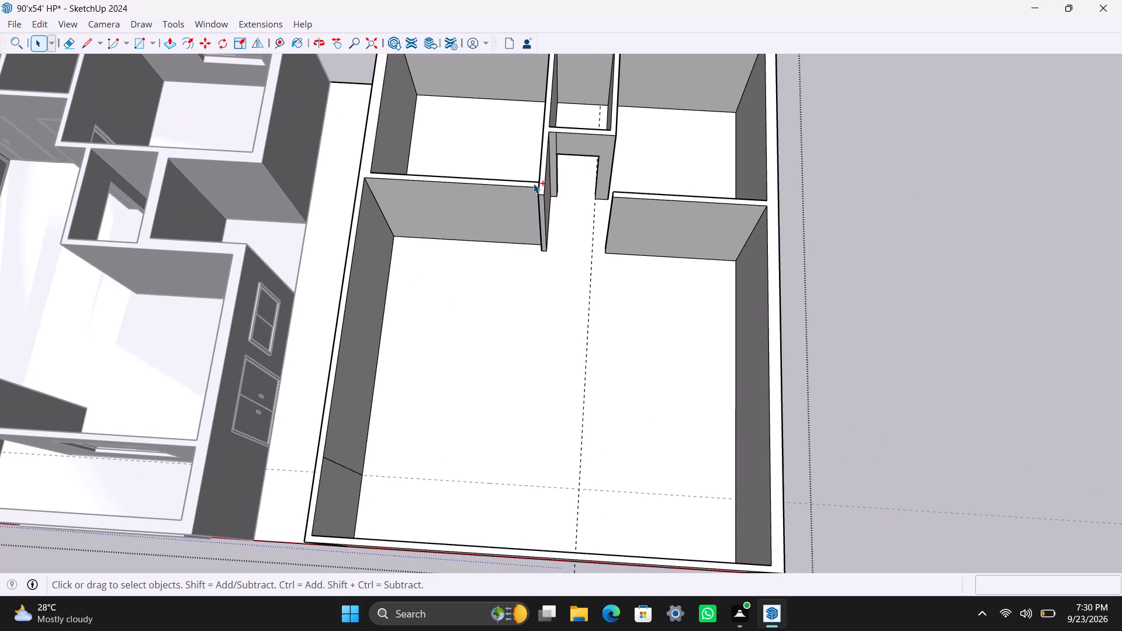
Undo further back past that room's dividing wall and the cross wall with the opening at the end of the second unit's passage.
key("ctrl+z")
key("ctrl+z")
key("ctrl+z")
key("ctrl+z")
key("ctrl+z")
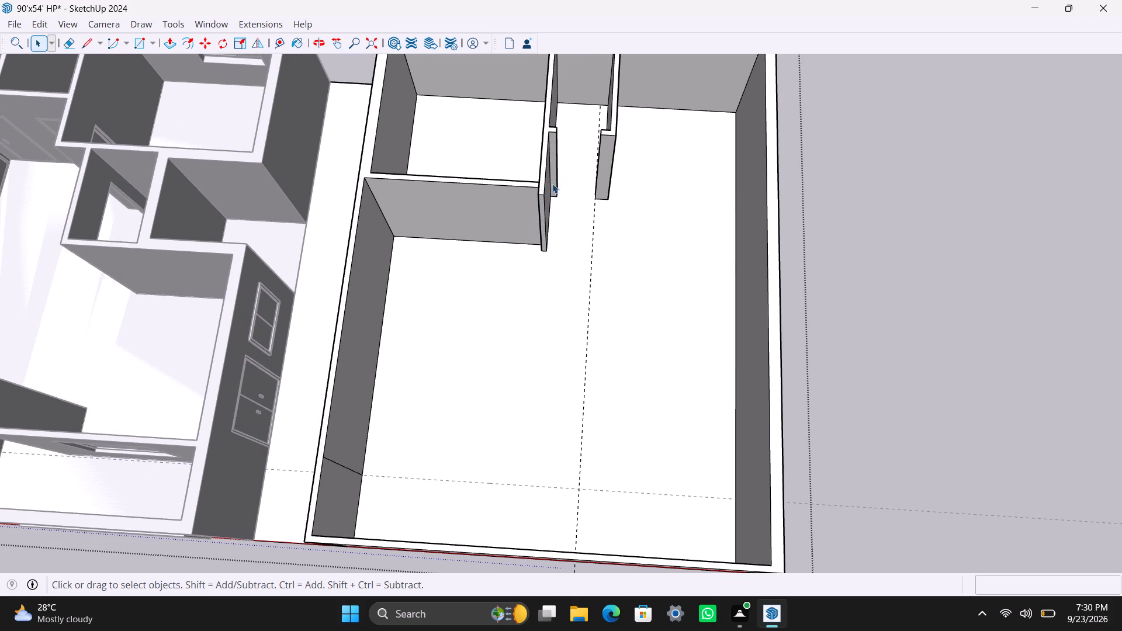
key("ctrl+z")
key("ctrl+z")
scroll(546, 183, "up", 15, "ctrl")
key("ctrl+z")
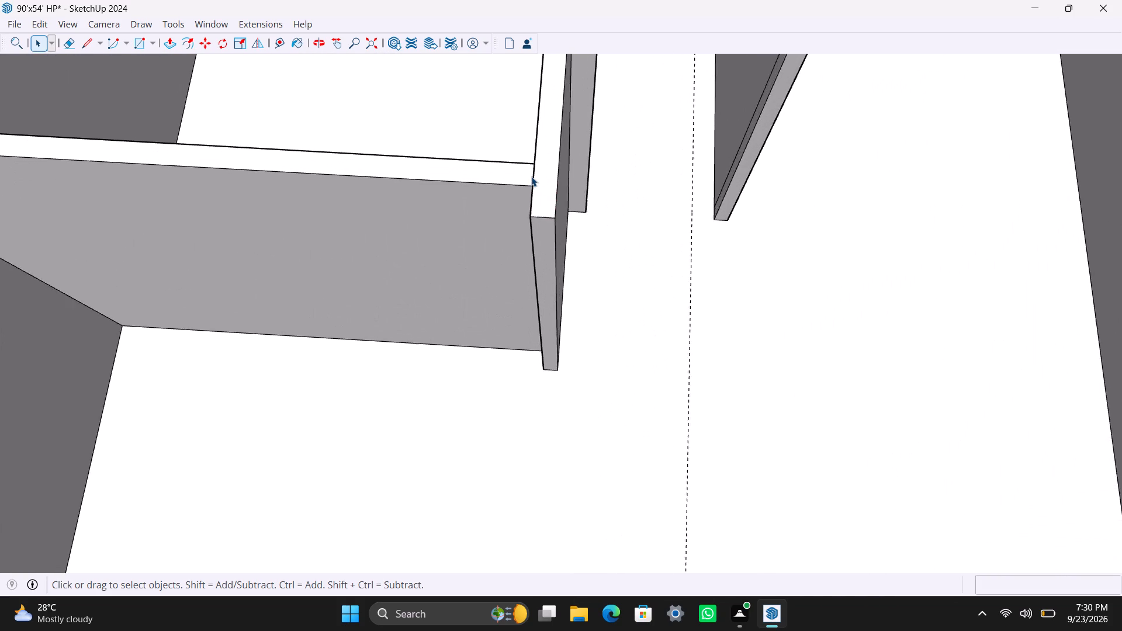
Close the 90'x54' HP model.
scroll(531, 176, "up", 7, "ctrl")
scroll(532, 177, "up", 3)
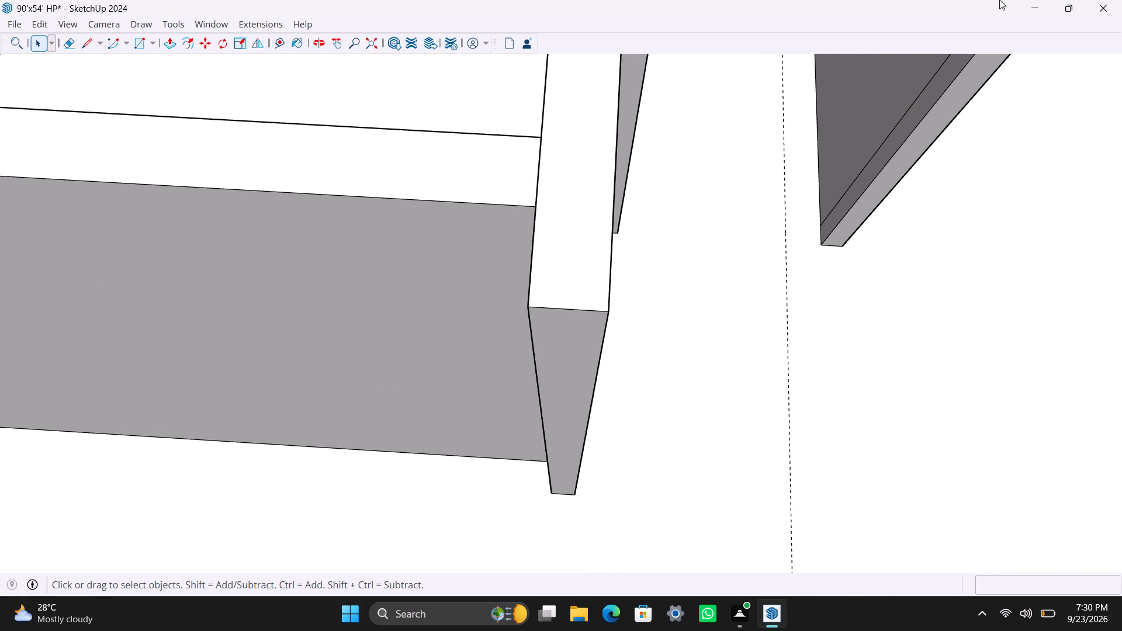
left_click(1090, 10)
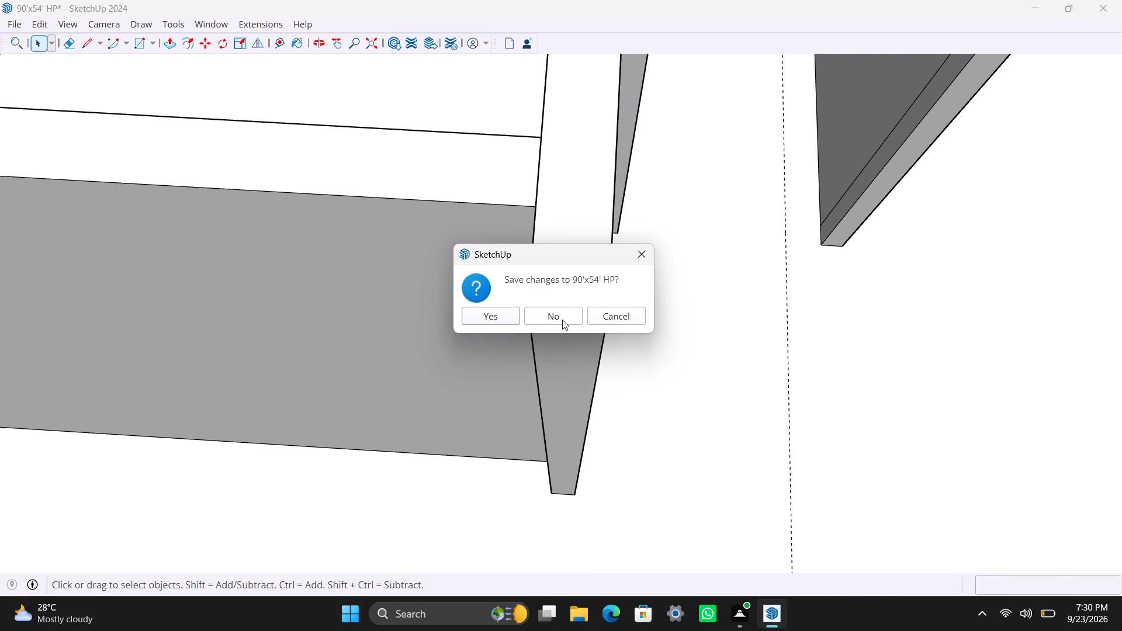
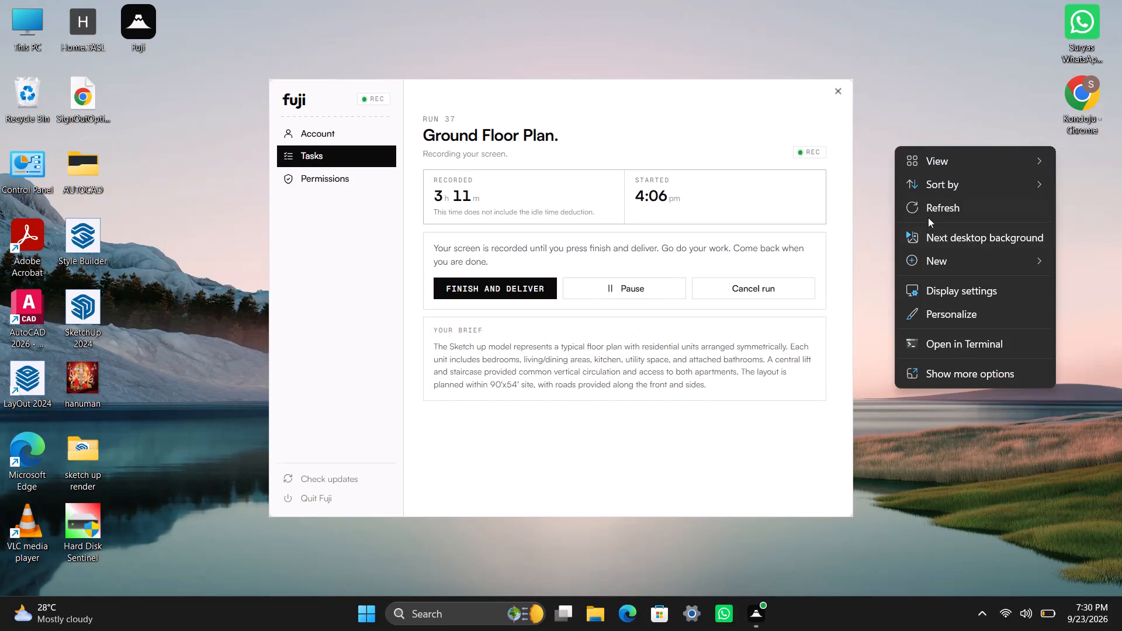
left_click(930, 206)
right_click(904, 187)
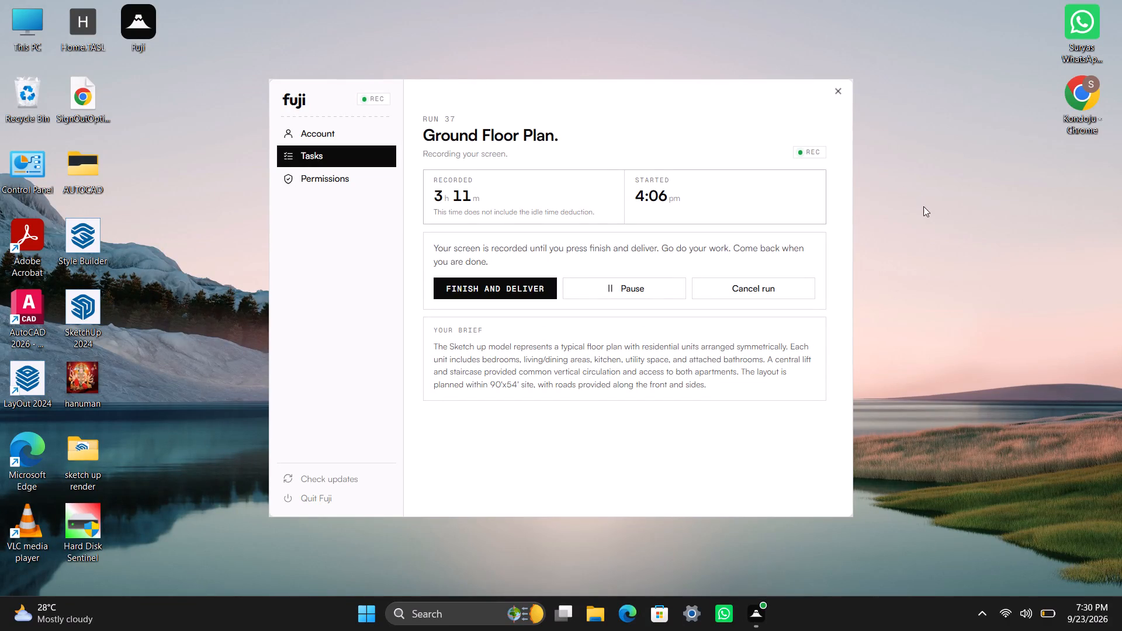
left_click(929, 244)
Launch SketchUp 2024 from the desktop and bring its welcome window to the front.
double_click(96, 310)
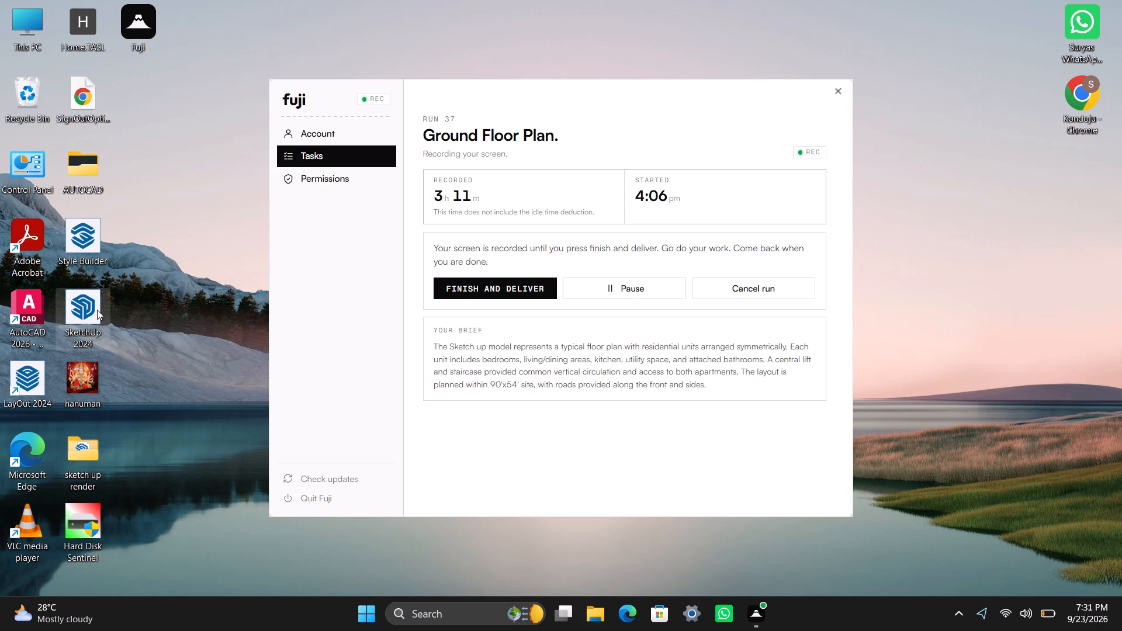
left_click(97, 310)
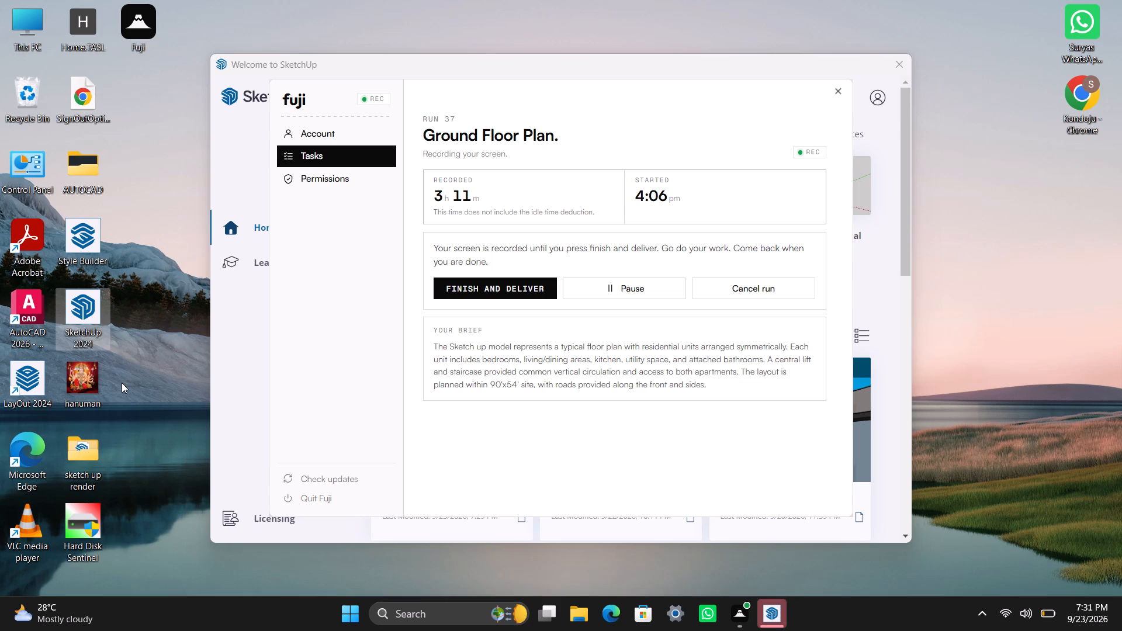
left_click(236, 359)
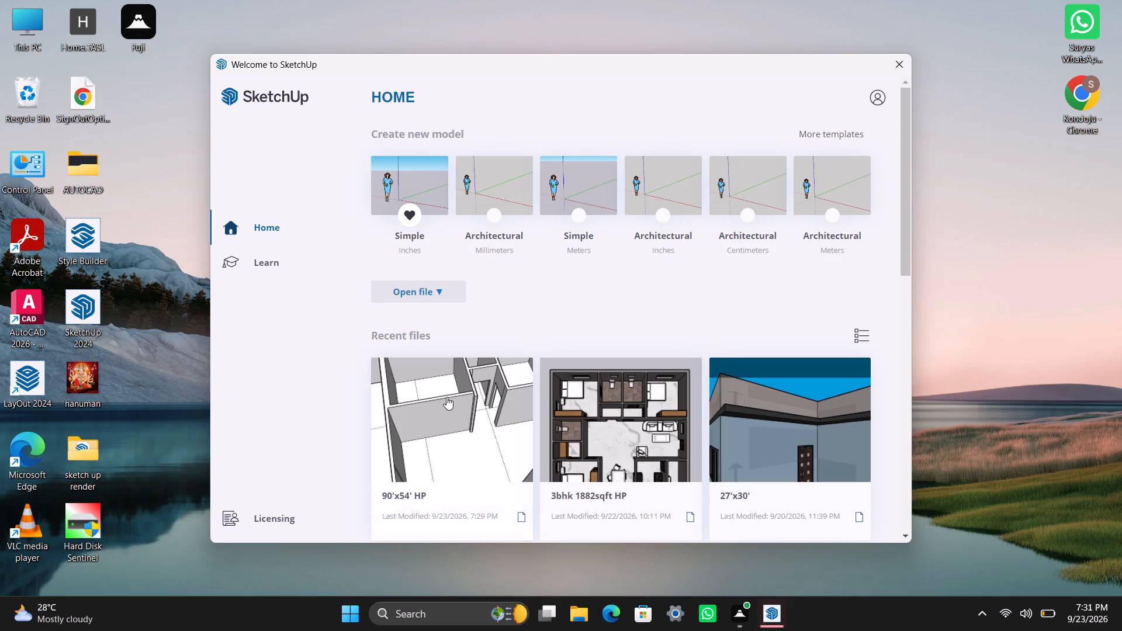
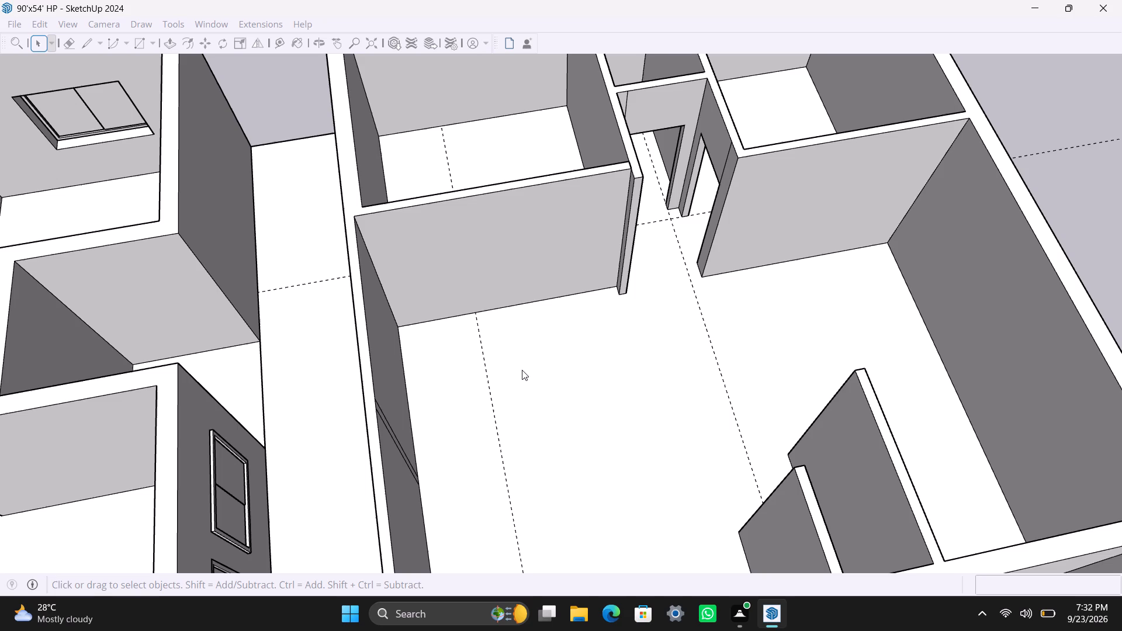
Open the front unit's wall group and push/pull the narrow strip on its shared-side wall out 4' to the guide line.
scroll(553, 366, "down", 2)
scroll(616, 285, "down", 10)
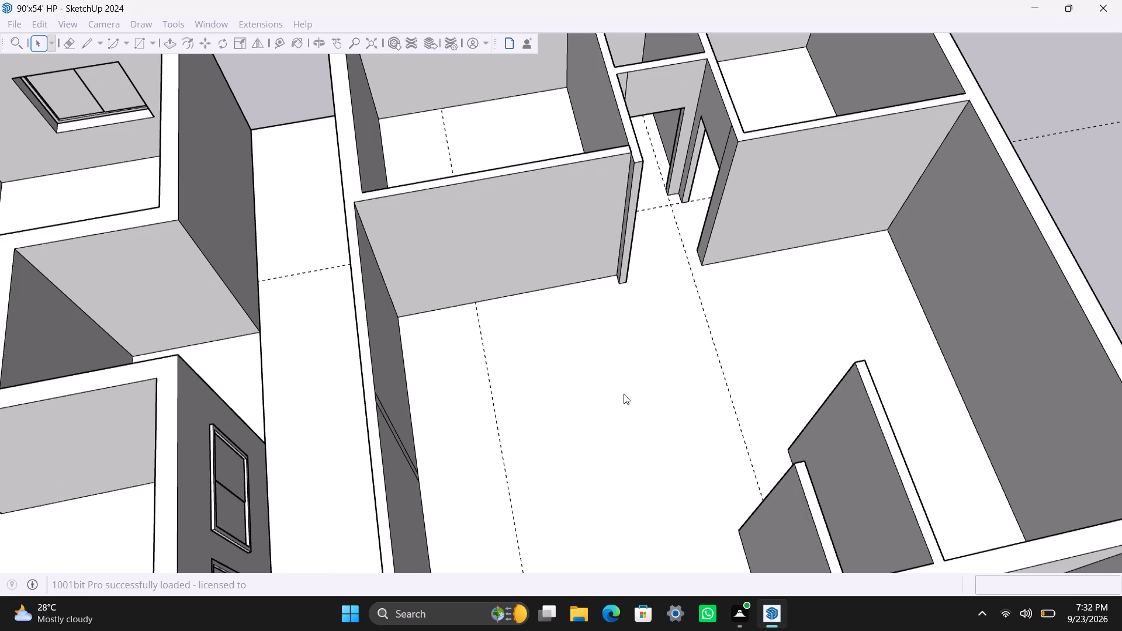
scroll(618, 382, "down", 9)
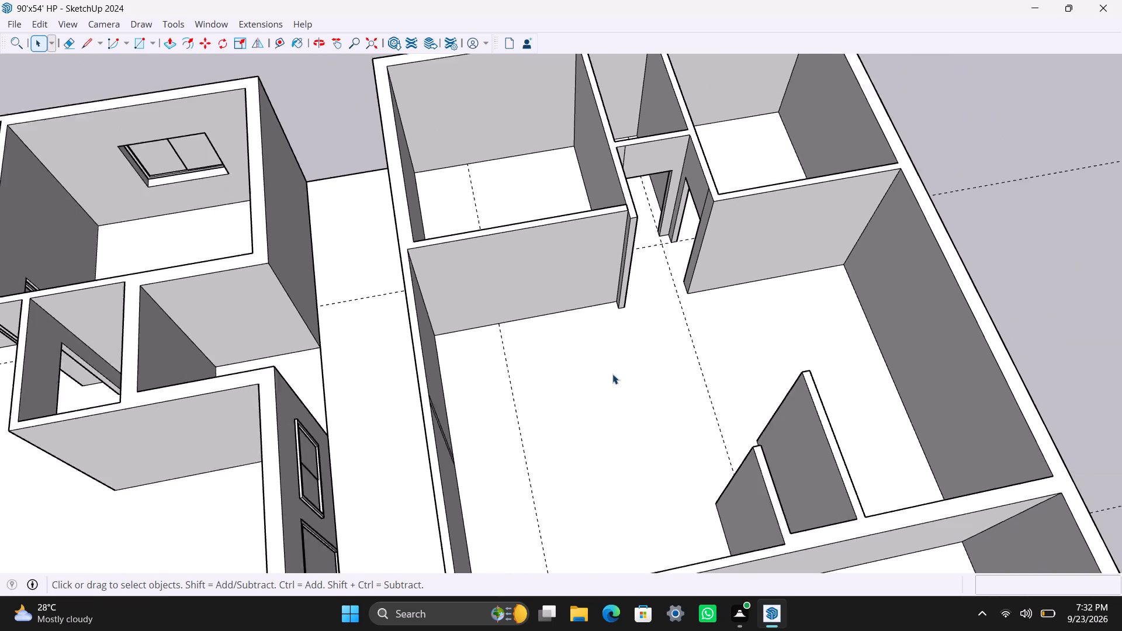
scroll(612, 374, "down", 7)
middle_click_drag(639, 423, 164, 450)
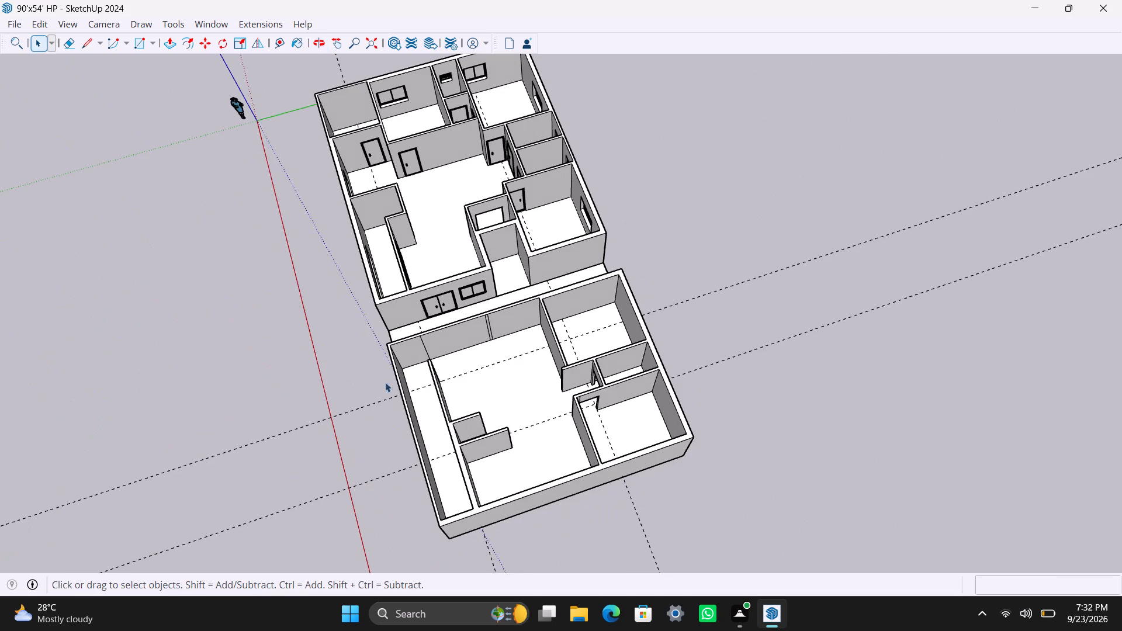
scroll(541, 397, "up", 9)
middle_click_drag(477, 354, 407, 354)
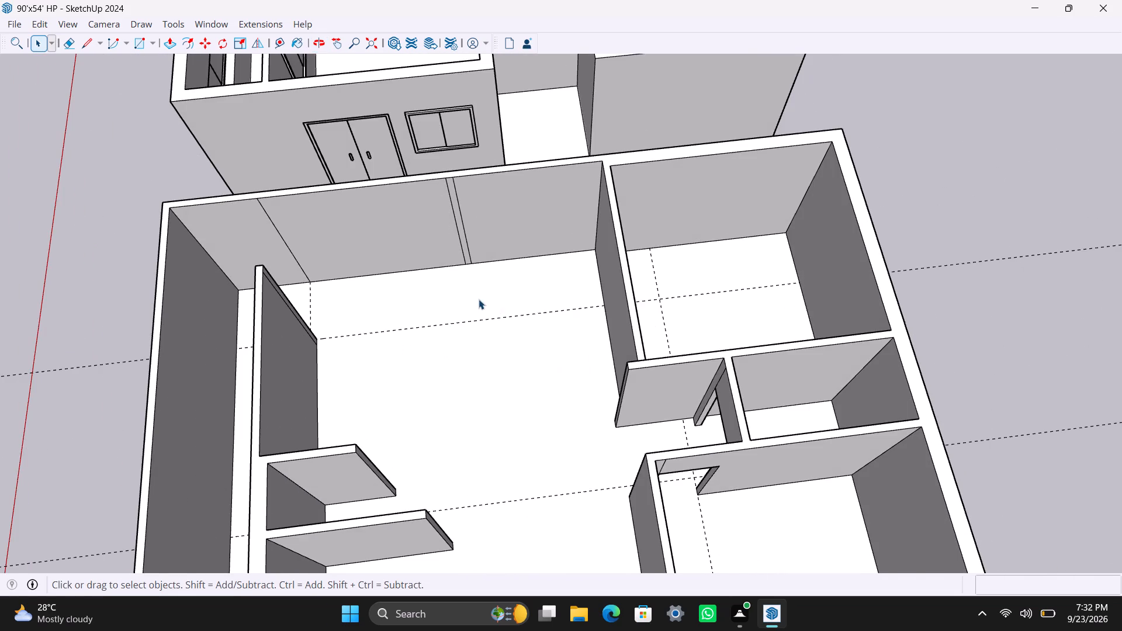
scroll(478, 299, "up", 2)
scroll(487, 247, "up", 1)
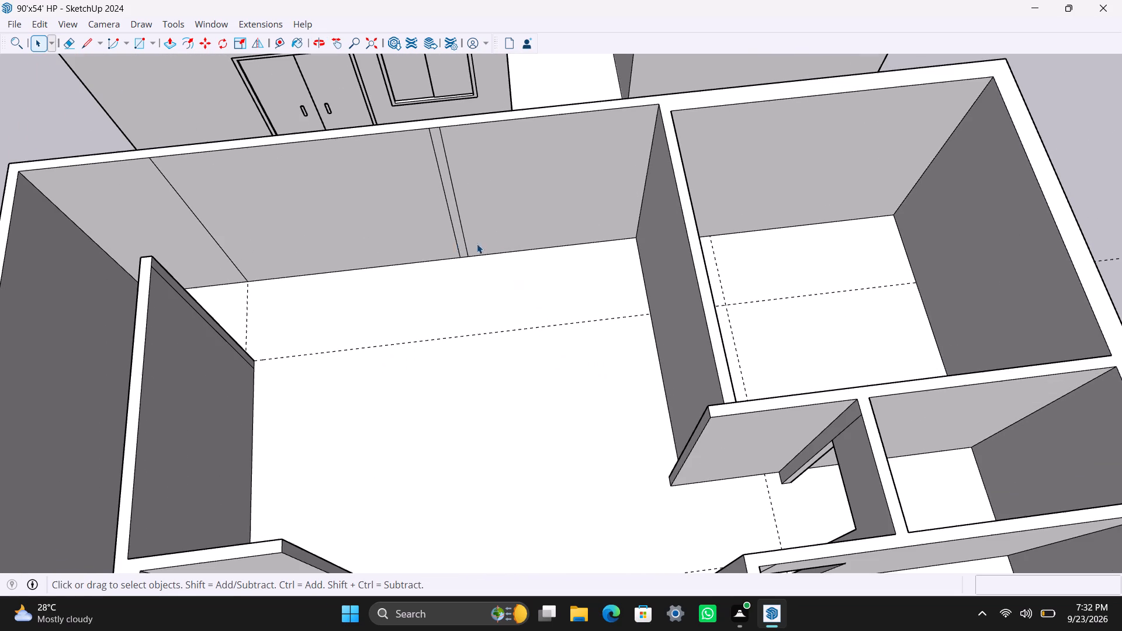
left_click(453, 214)
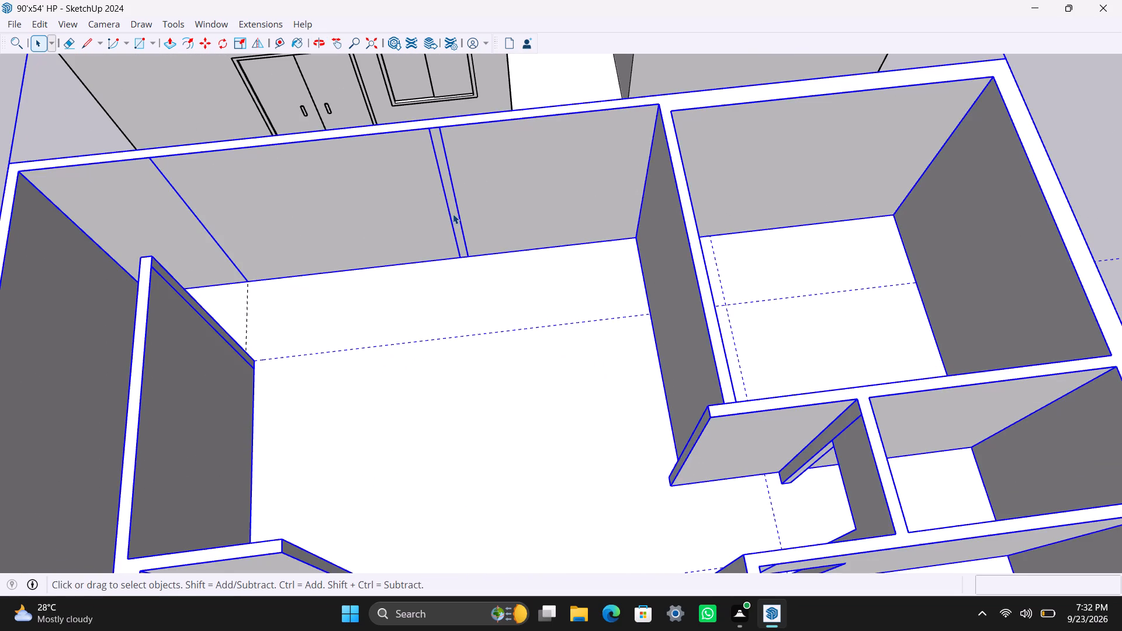
double_click(453, 214)
scroll(455, 214, "up", 3)
left_click(455, 214)
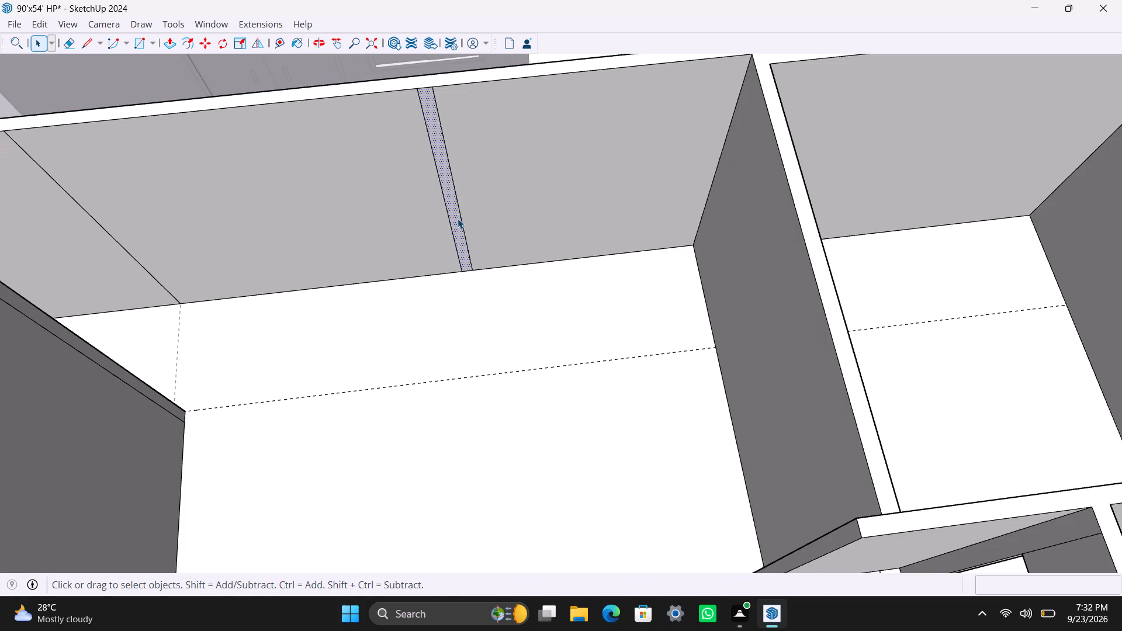
key("p")
left_click_drag(458, 219, 487, 368)
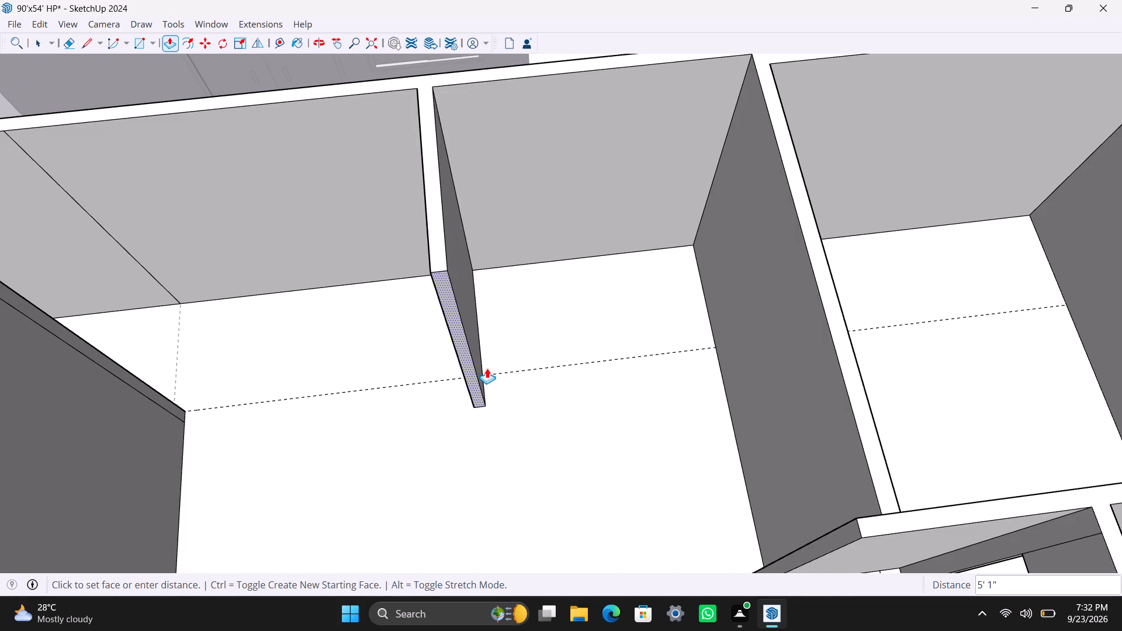
left_click_drag(487, 368, 512, 370)
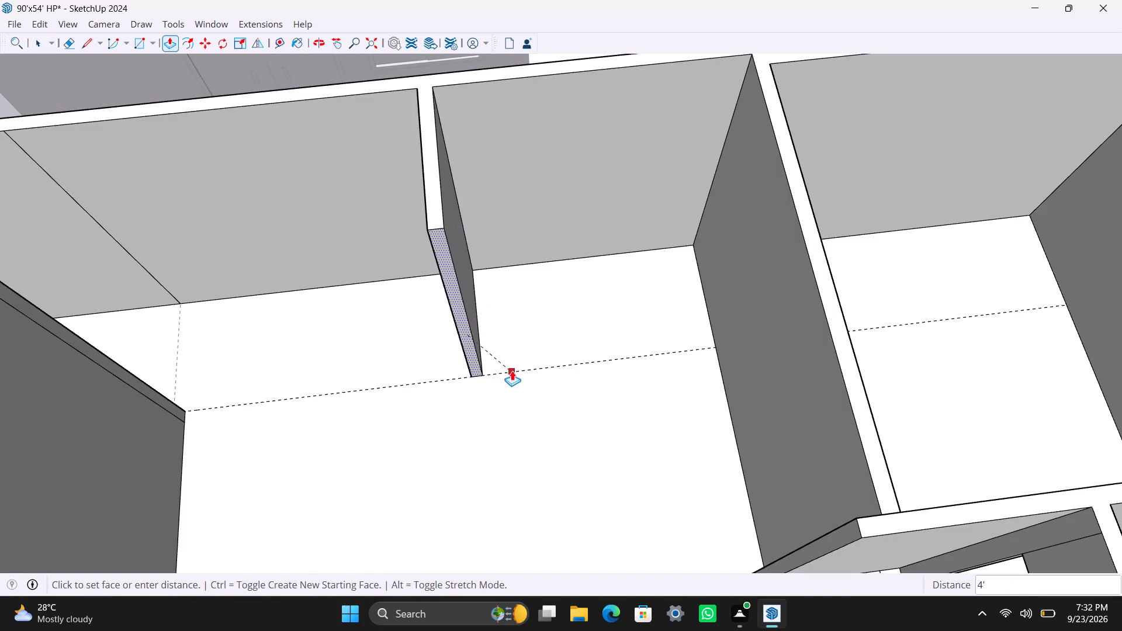
left_click_drag(512, 370, 512, 370)
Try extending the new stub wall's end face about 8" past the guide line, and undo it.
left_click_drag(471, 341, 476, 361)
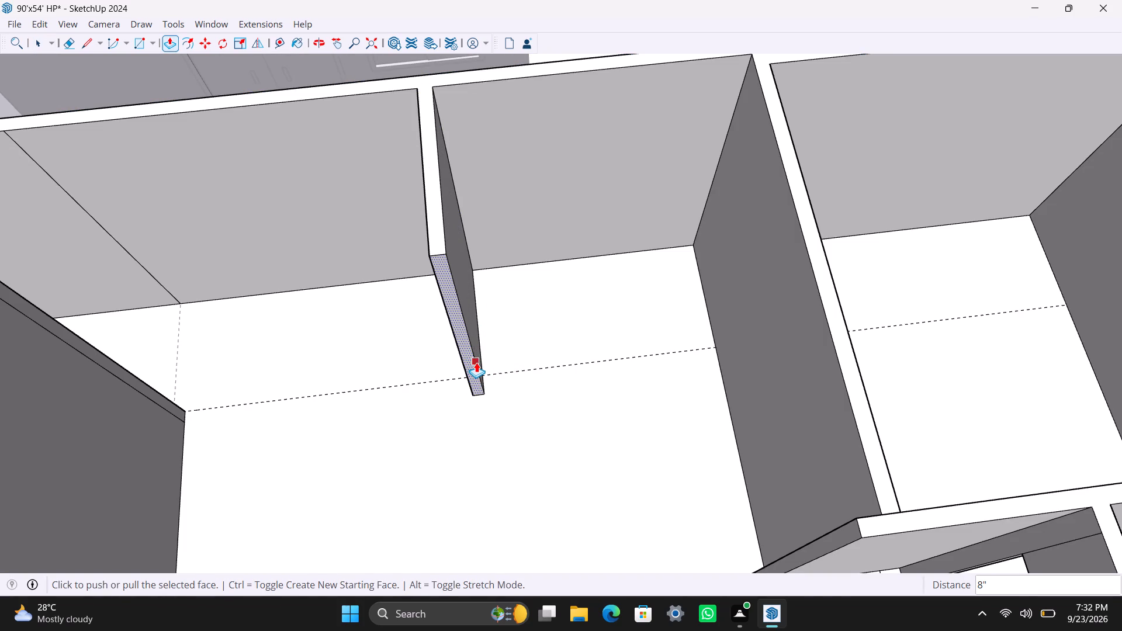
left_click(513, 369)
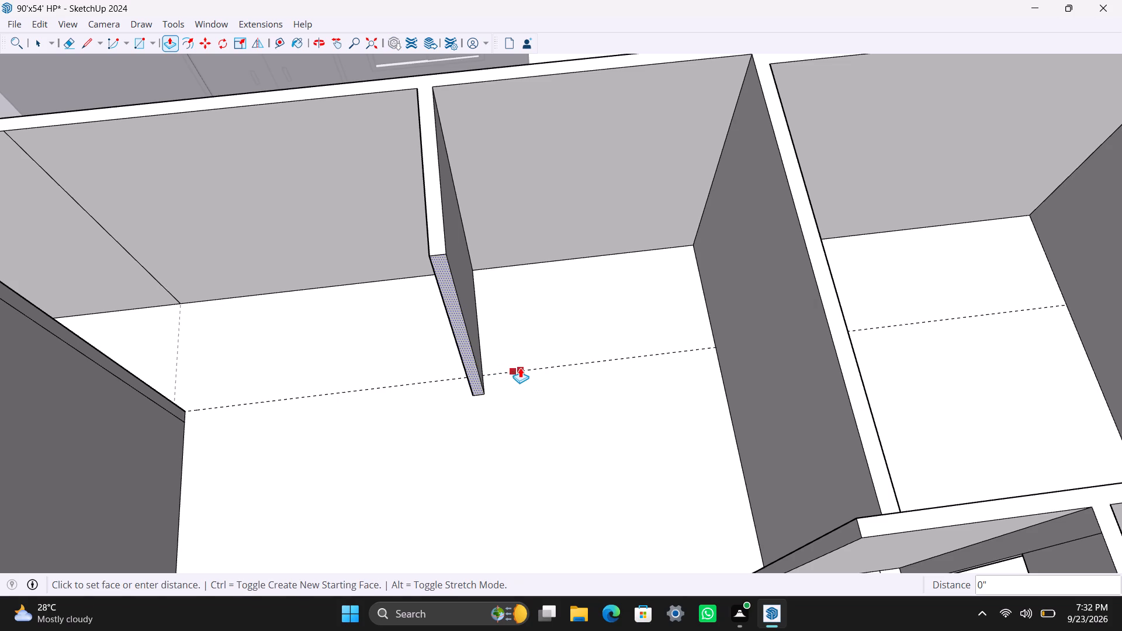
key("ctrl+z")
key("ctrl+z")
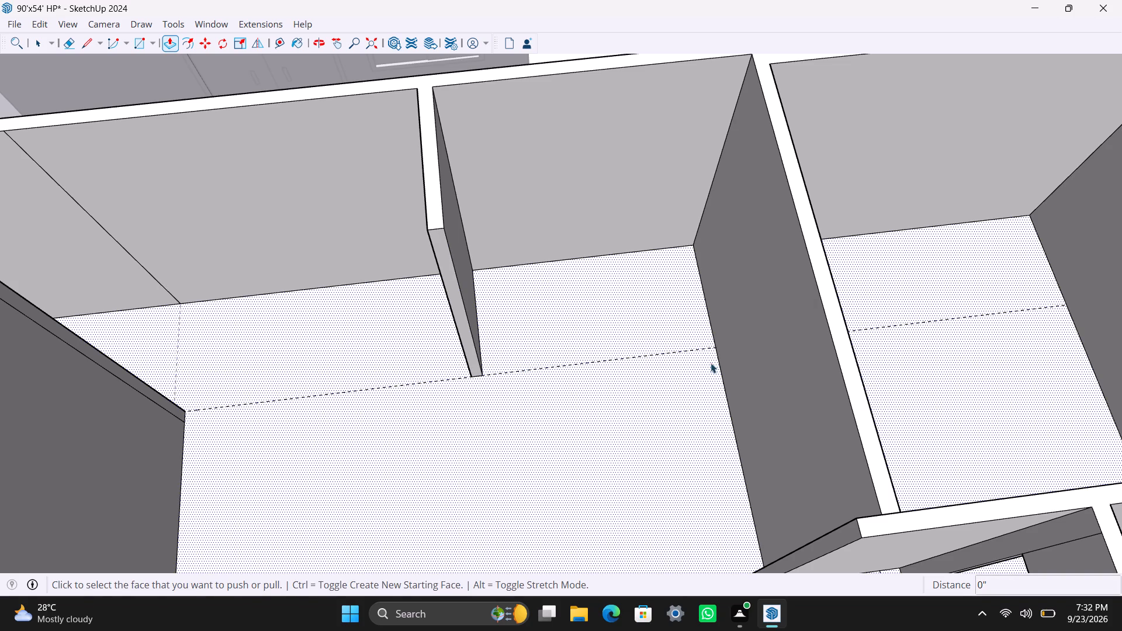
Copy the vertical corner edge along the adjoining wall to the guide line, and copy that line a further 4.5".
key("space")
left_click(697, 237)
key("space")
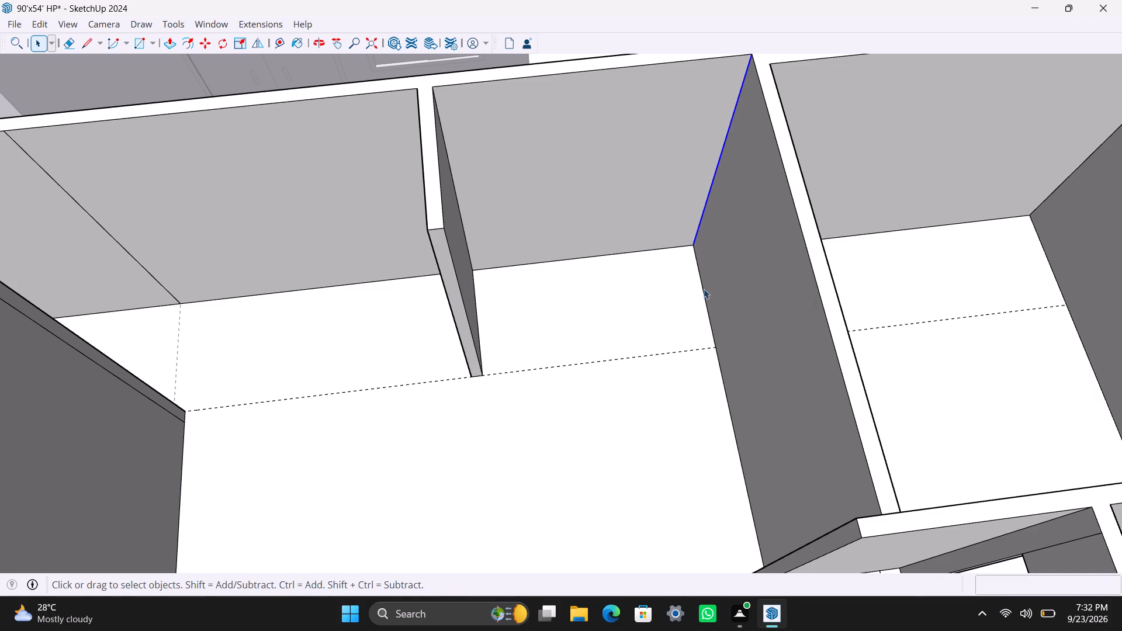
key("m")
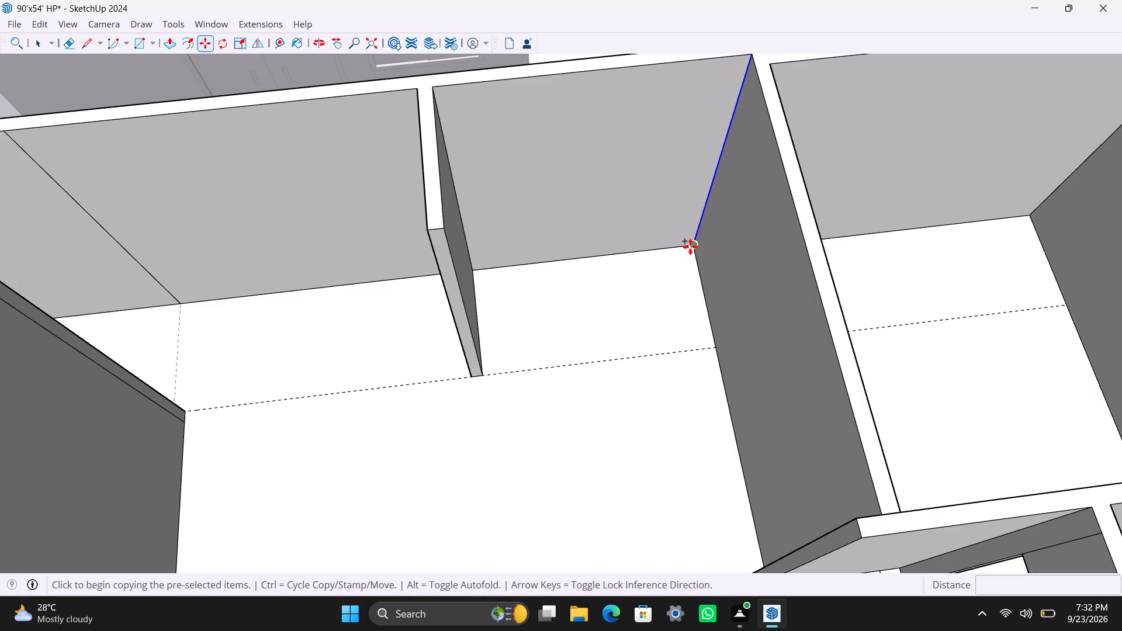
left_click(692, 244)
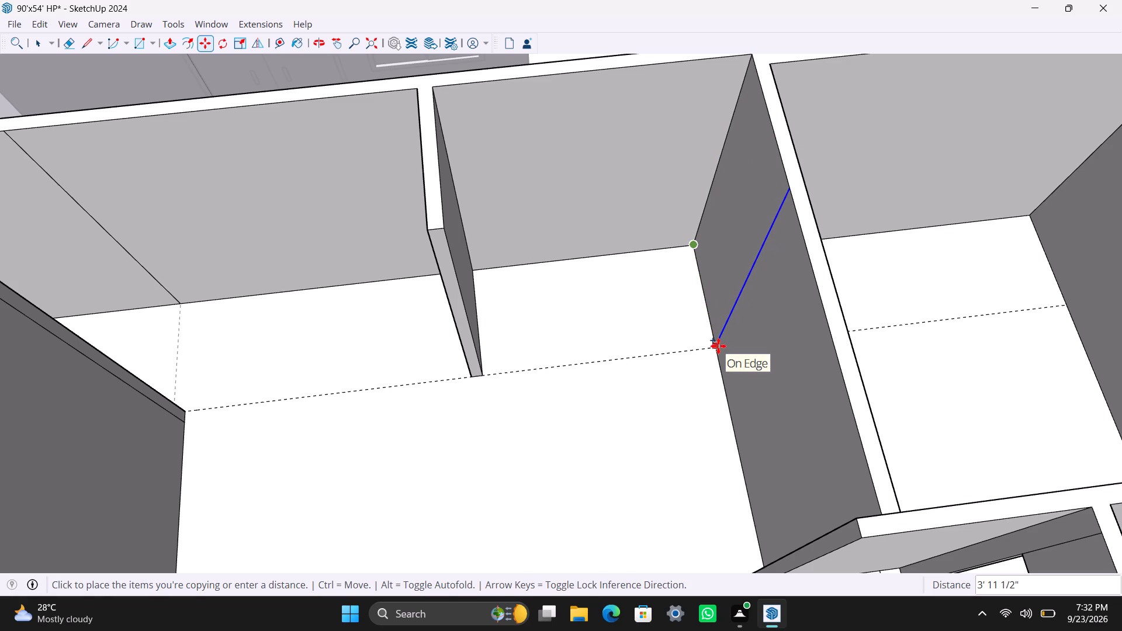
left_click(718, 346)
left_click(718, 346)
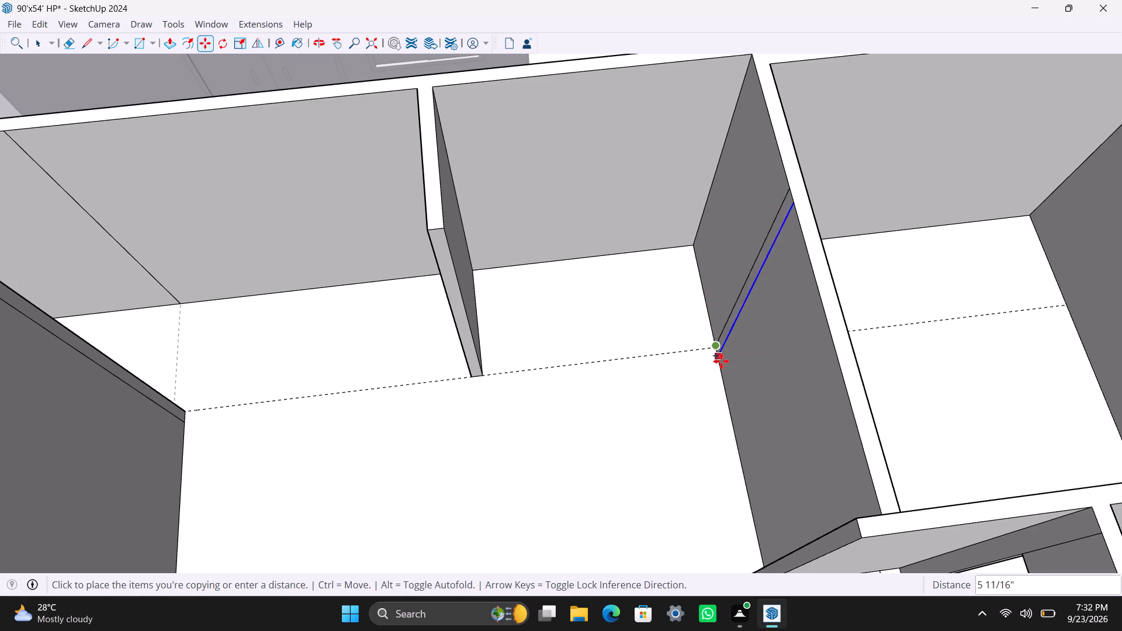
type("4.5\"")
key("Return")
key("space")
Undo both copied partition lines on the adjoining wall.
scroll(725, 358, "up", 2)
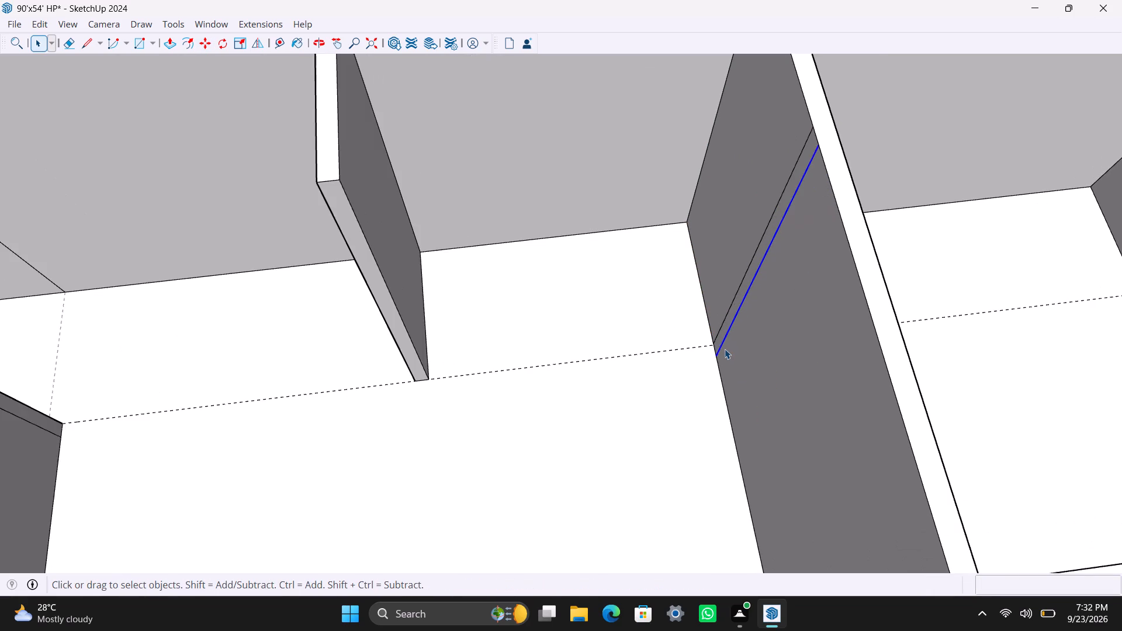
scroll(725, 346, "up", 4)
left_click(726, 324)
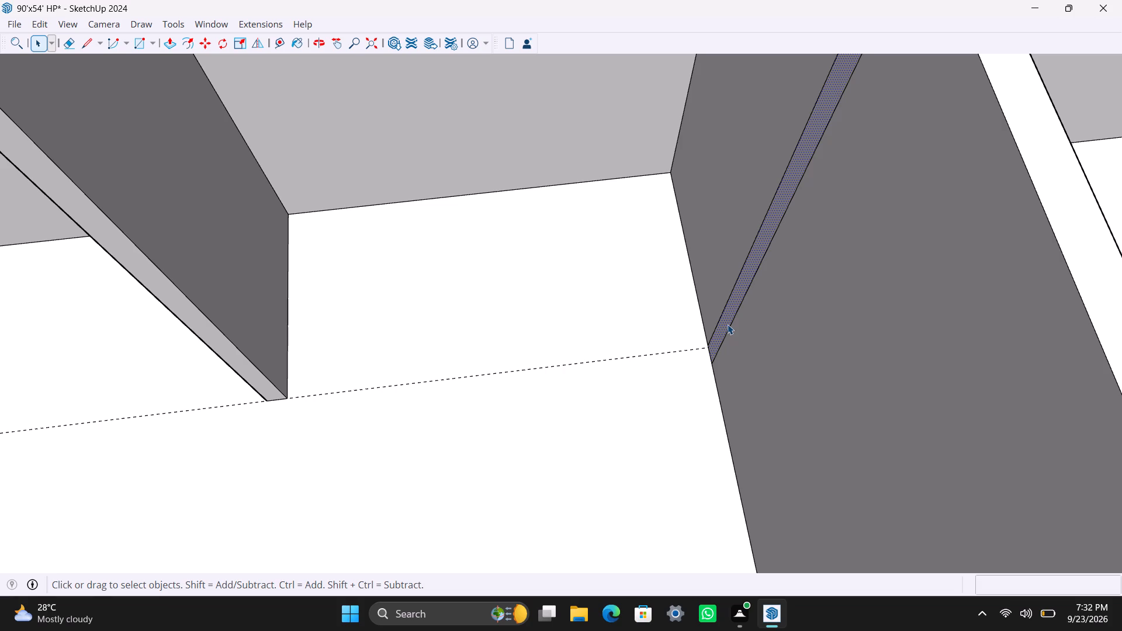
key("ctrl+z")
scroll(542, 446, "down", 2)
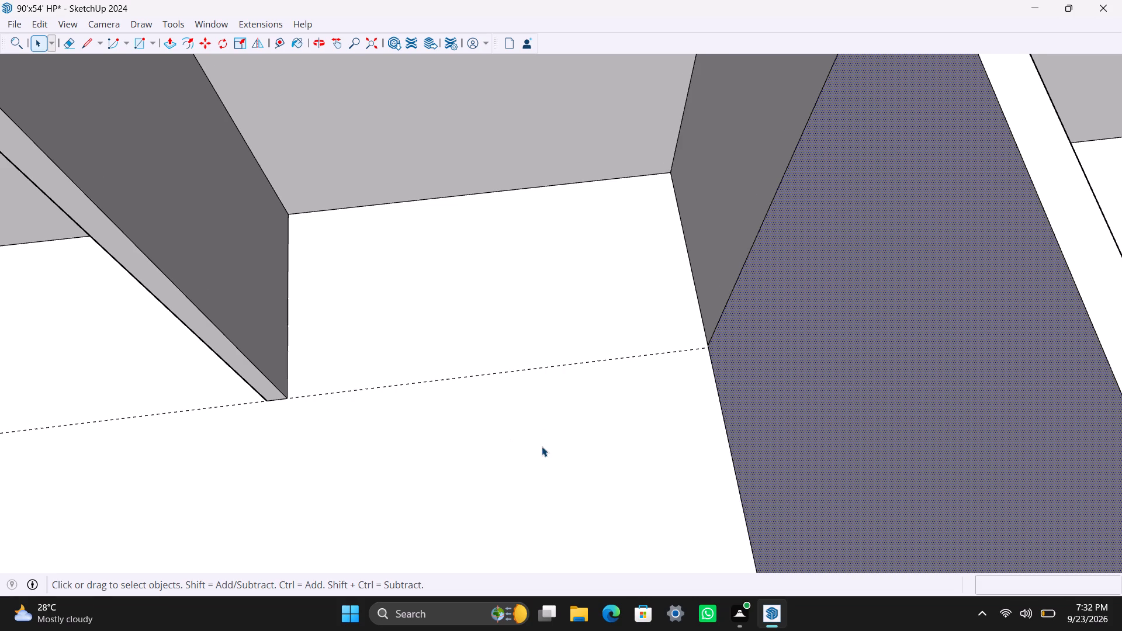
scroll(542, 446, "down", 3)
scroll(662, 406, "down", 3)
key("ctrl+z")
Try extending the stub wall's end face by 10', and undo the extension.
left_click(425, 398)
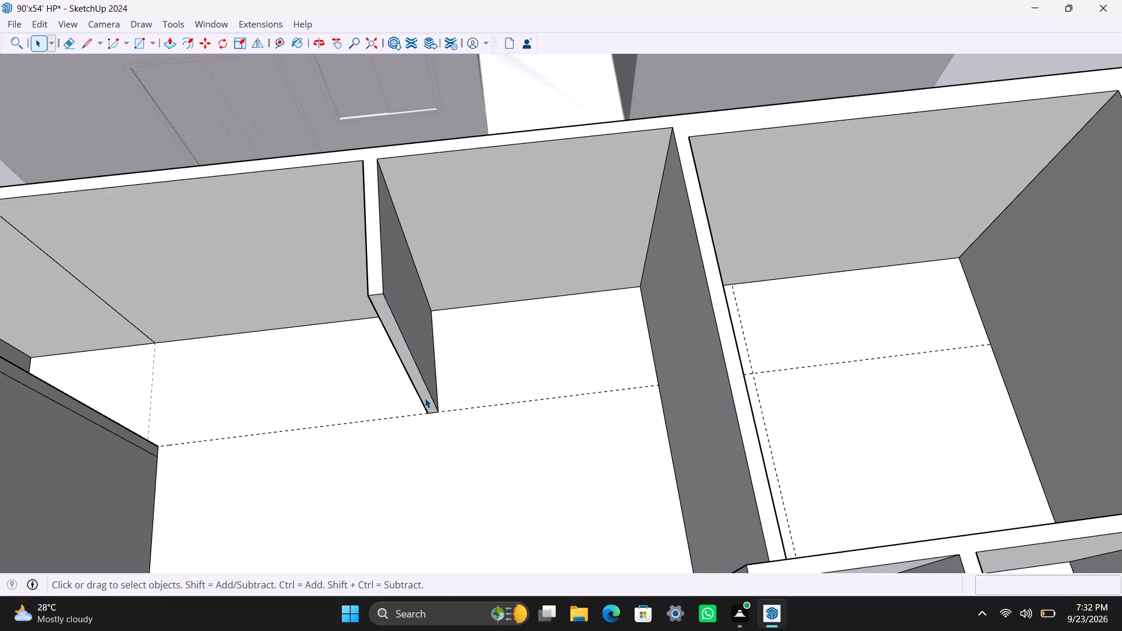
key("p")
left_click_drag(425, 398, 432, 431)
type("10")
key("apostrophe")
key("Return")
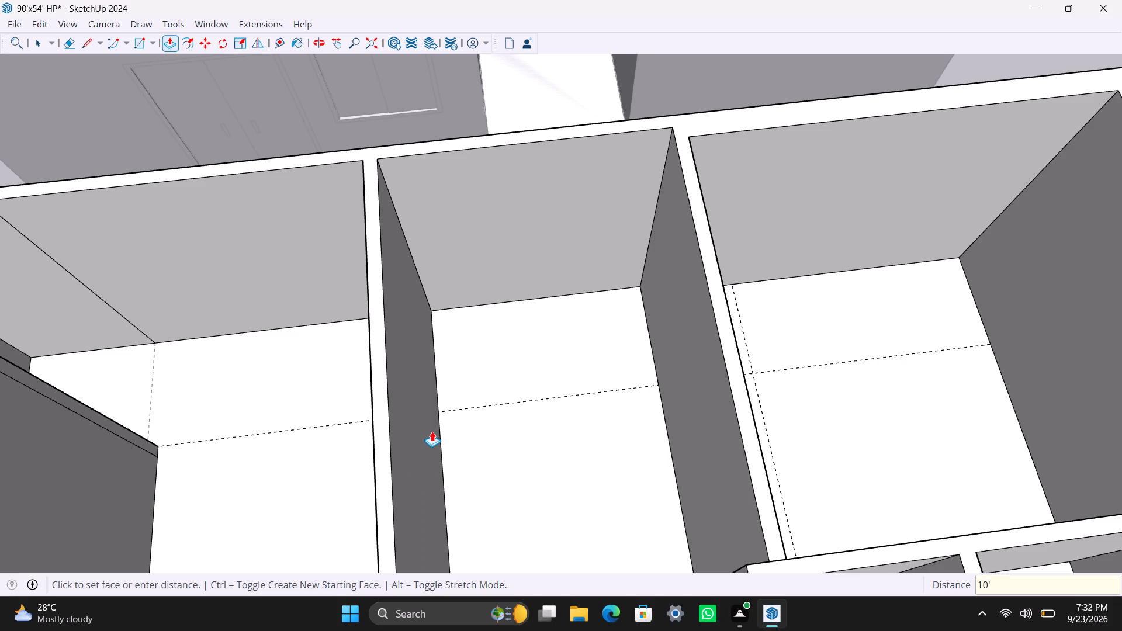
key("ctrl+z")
Extend the stub wall's end face by 10" past the guide line.
left_click_drag(416, 369, 428, 398)
type("10\"")
key("Return")
key("space")
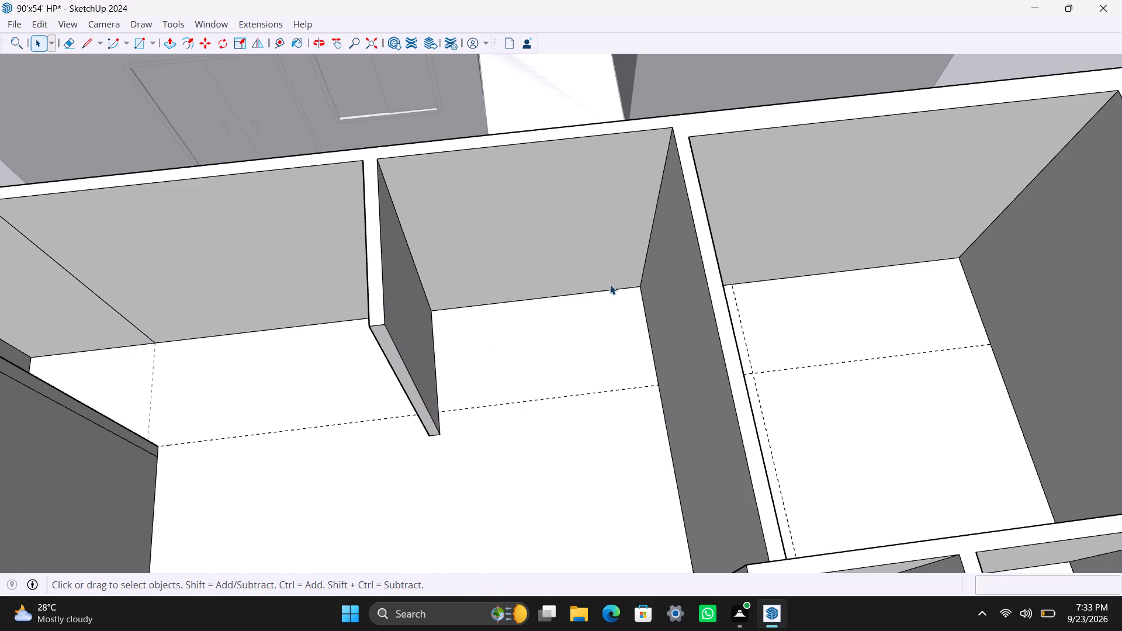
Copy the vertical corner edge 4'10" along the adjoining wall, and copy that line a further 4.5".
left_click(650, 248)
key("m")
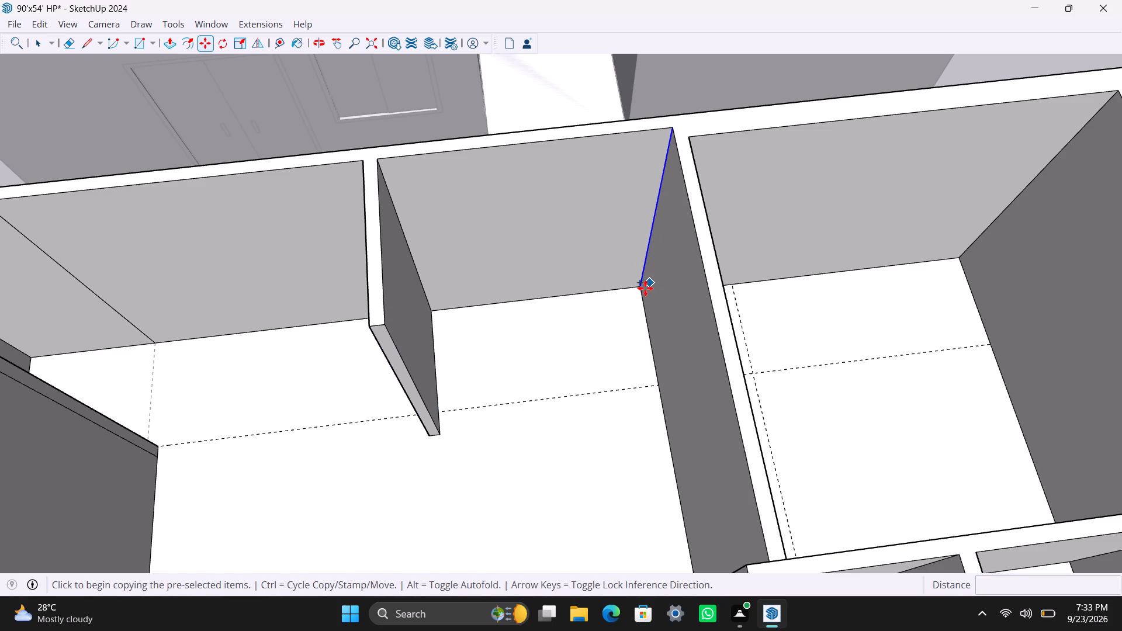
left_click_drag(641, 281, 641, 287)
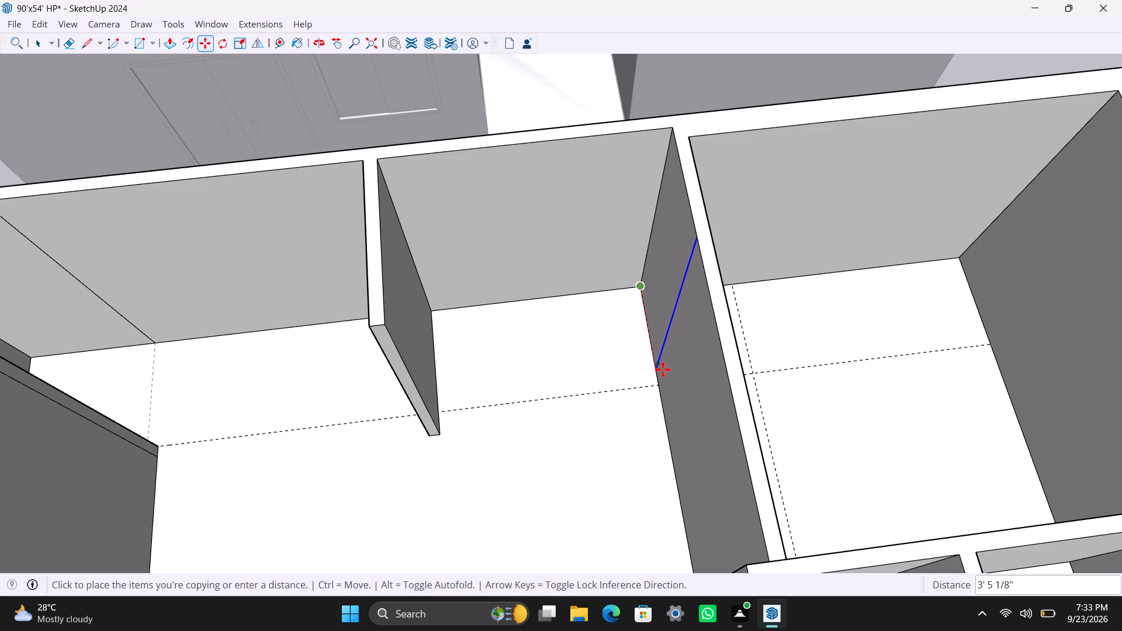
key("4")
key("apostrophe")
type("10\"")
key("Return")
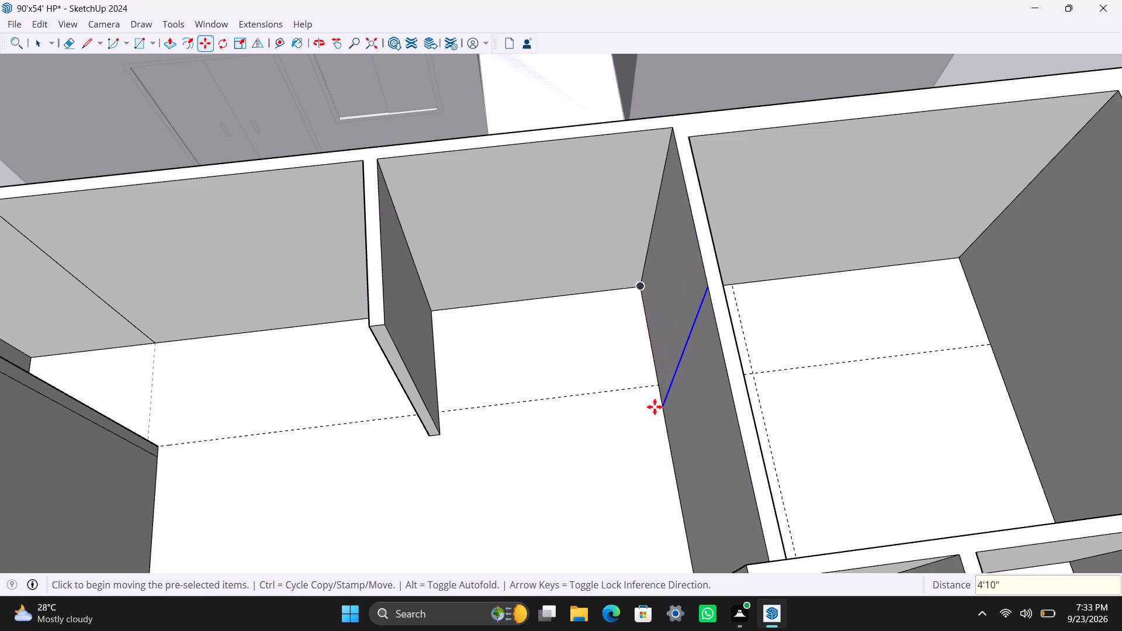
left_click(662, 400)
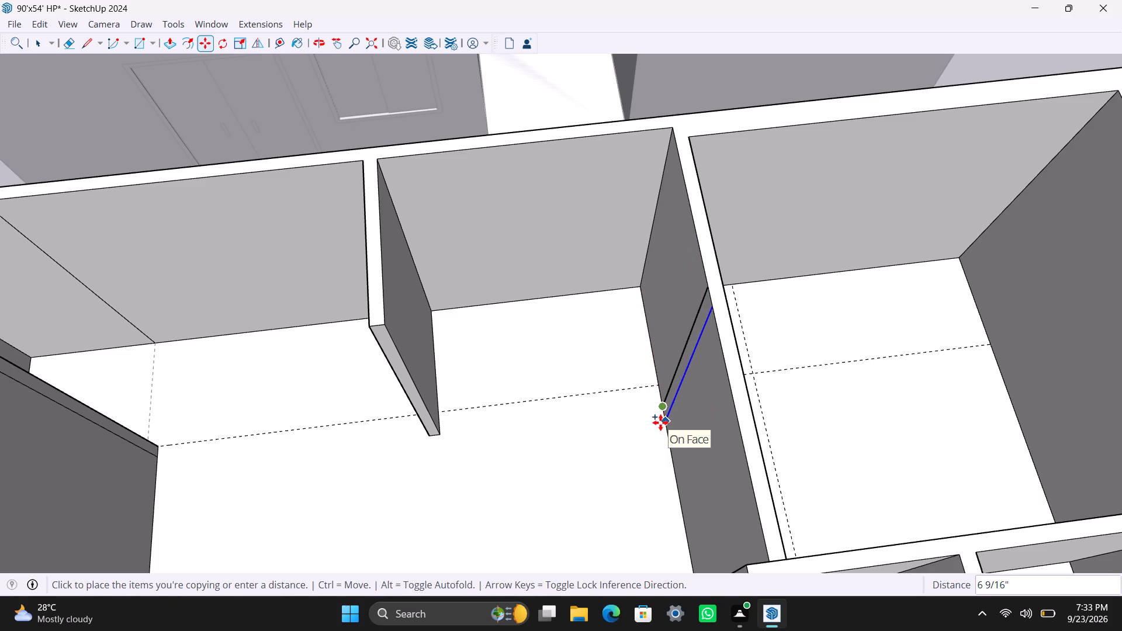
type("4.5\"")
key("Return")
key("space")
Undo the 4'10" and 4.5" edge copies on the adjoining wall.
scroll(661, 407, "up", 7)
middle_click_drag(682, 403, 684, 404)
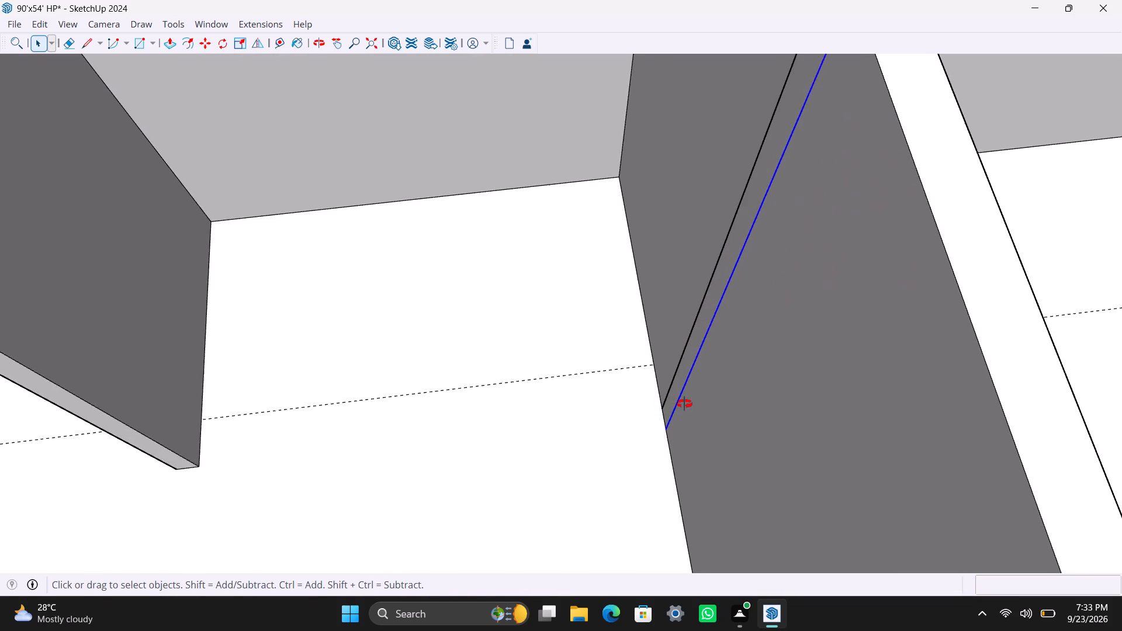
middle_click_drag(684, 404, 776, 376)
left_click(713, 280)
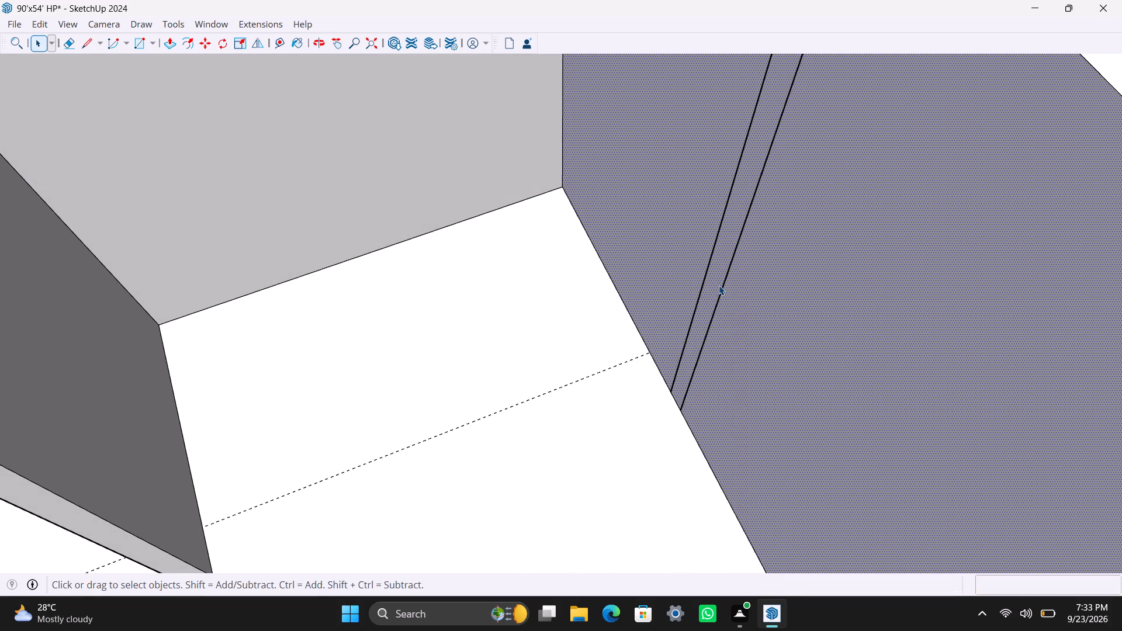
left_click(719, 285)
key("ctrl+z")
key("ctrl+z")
Copy the vertical edge at the wall's free end along the wall to the point where the guide line meets it.
scroll(680, 343, "down", 4)
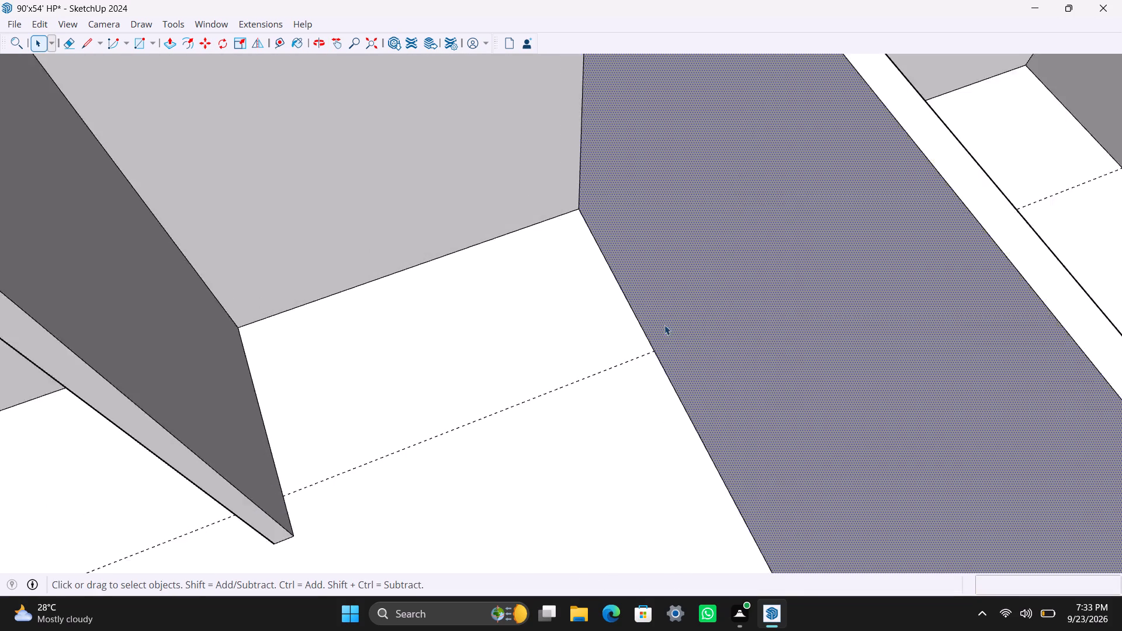
scroll(664, 325, "down", 7)
middle_click_drag(577, 376, 599, 352)
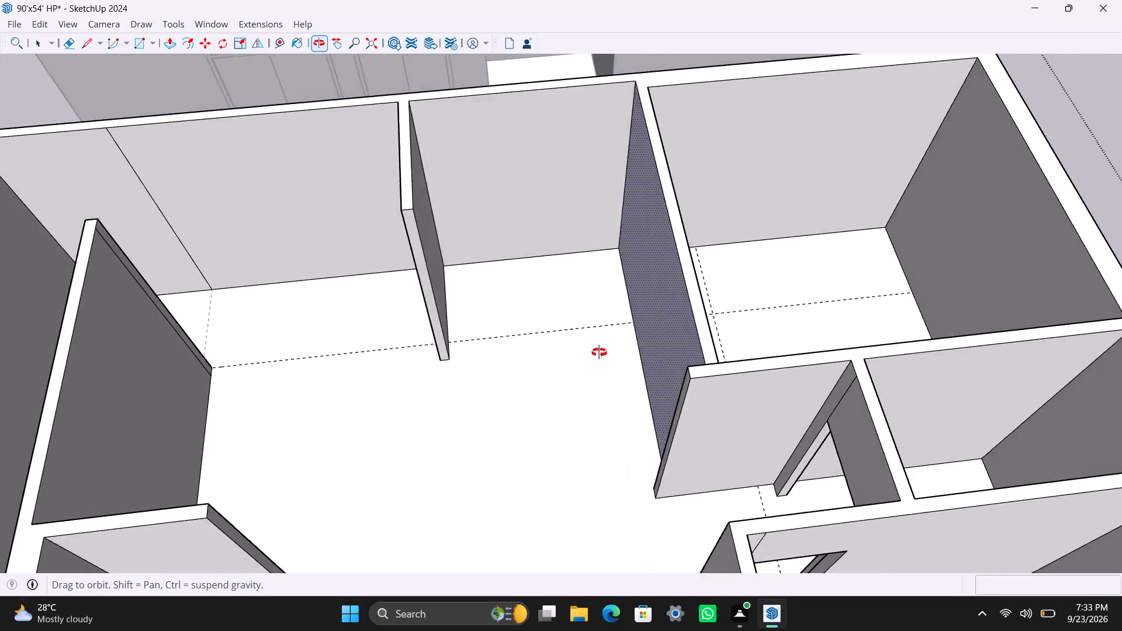
middle_click_drag(599, 352, 787, 322)
scroll(787, 323, "up", 3)
middle_click_drag(692, 359, 806, 373)
scroll(793, 275, "up", 3)
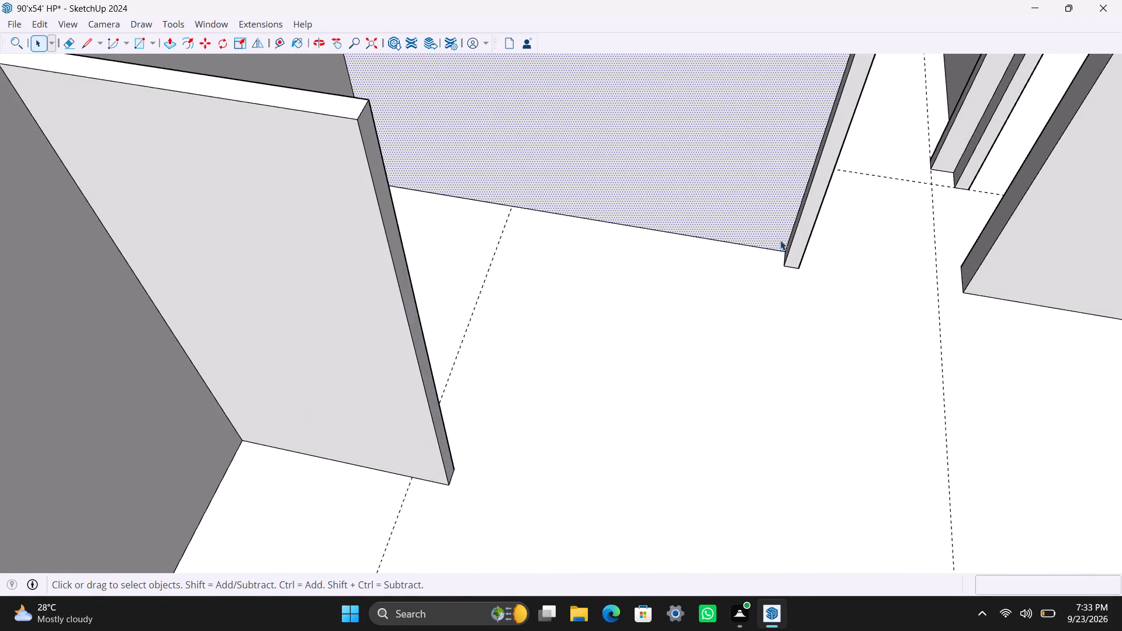
scroll(780, 240, "up", 3)
left_click(792, 248)
key("m")
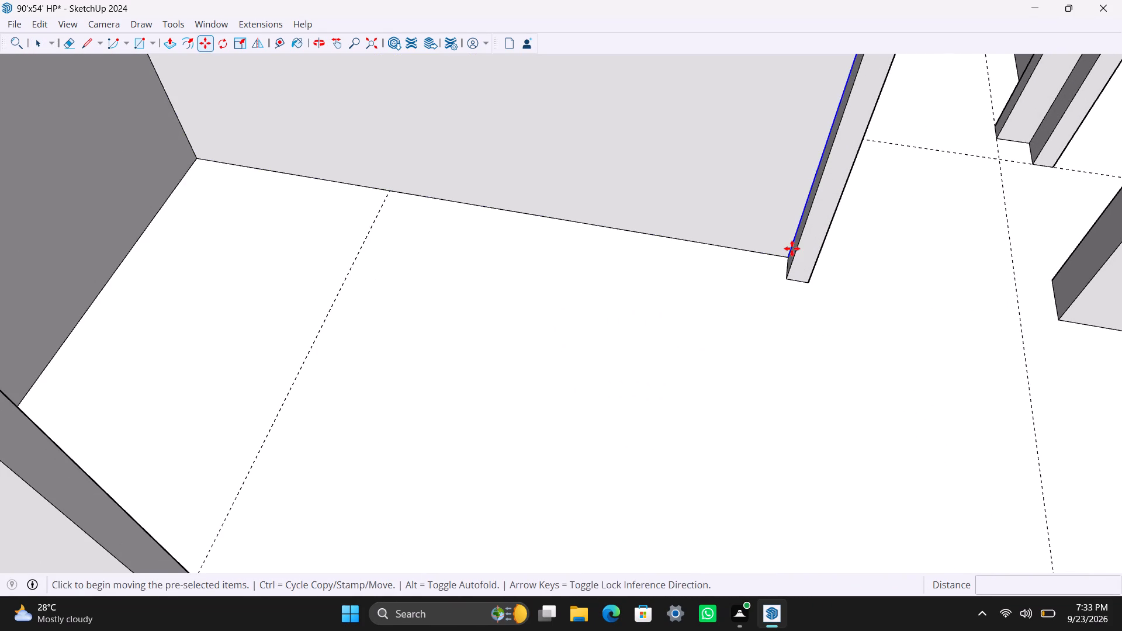
left_click_drag(788, 252, 402, 191)
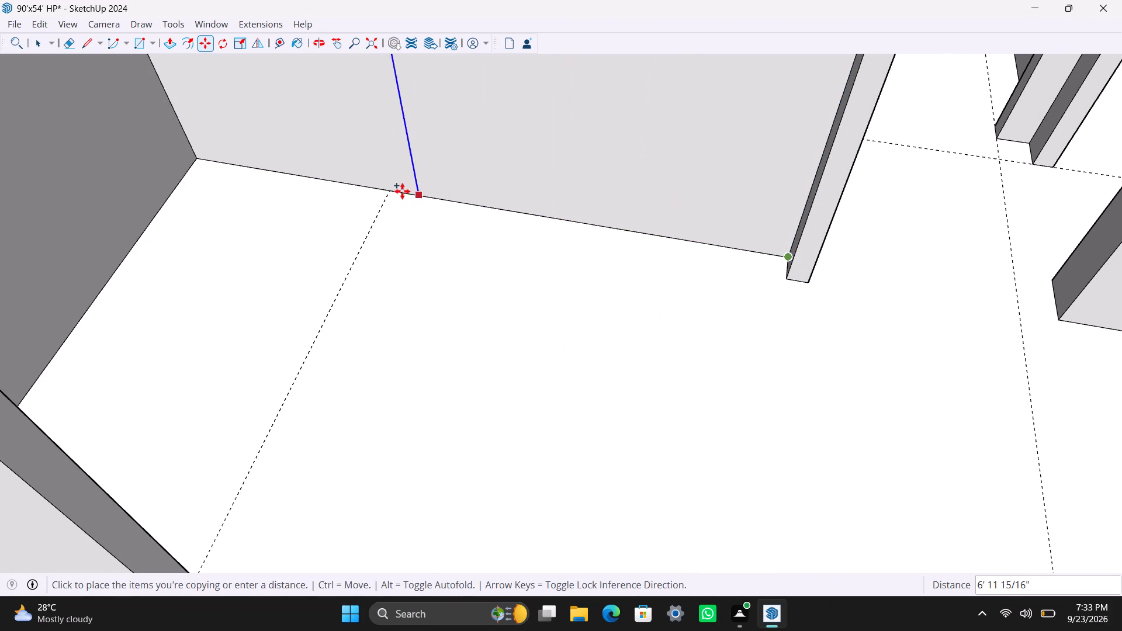
left_click_drag(402, 191, 392, 190)
scroll(397, 199, "up", 7)
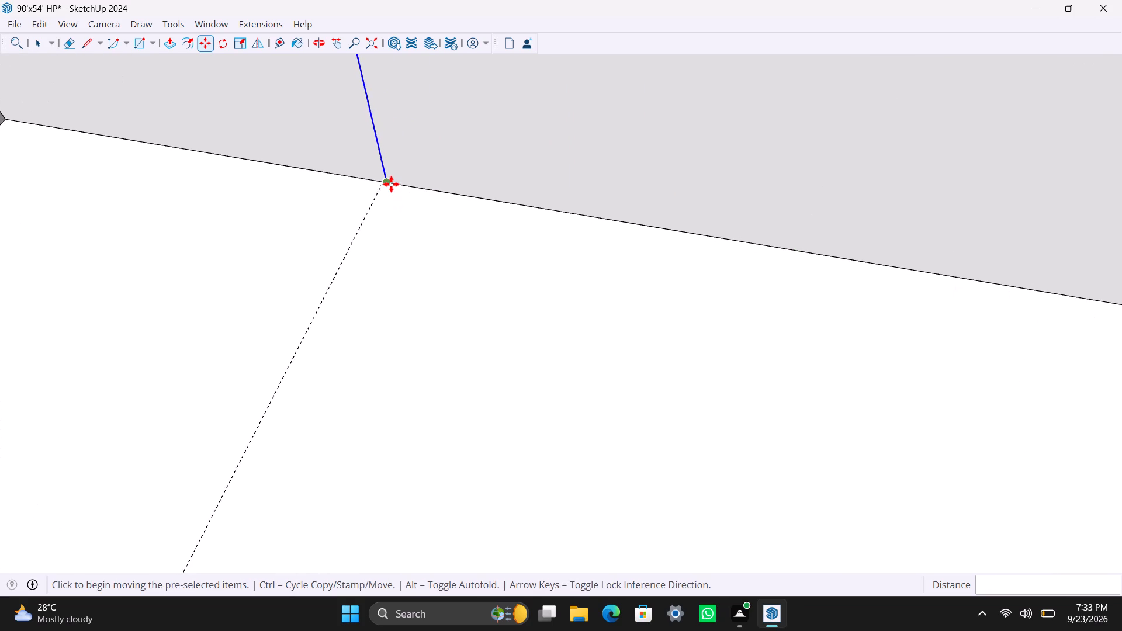
scroll(391, 184, "up", 2)
left_click_drag(391, 184, 384, 178)
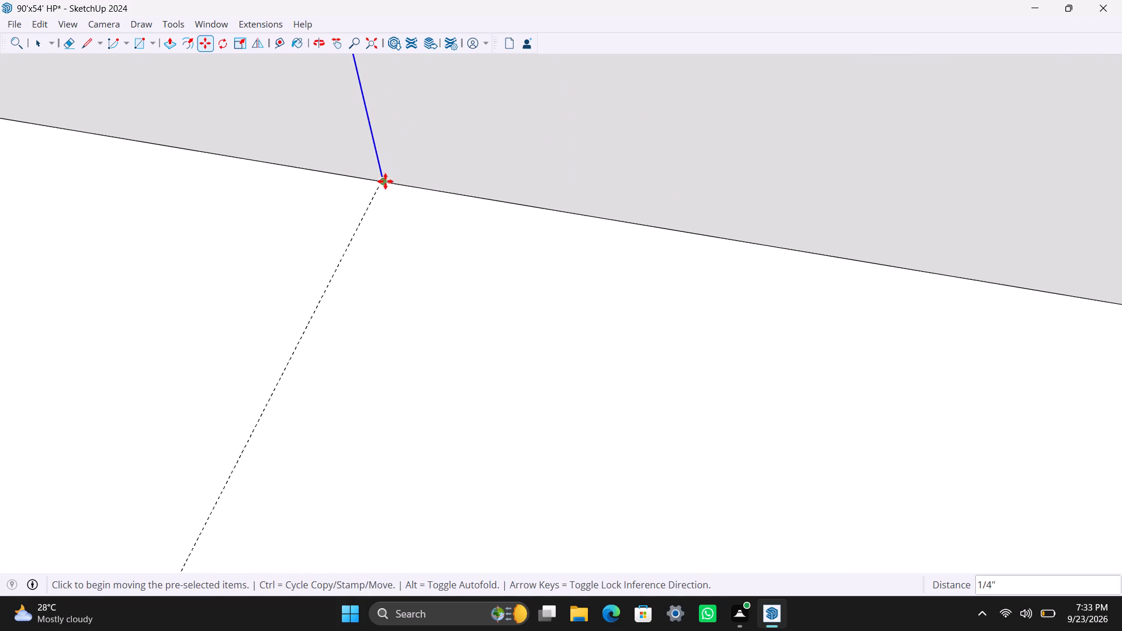
Copy the line at the guide 10" back along the wall toward its free end.
left_click_drag(385, 181, 408, 185)
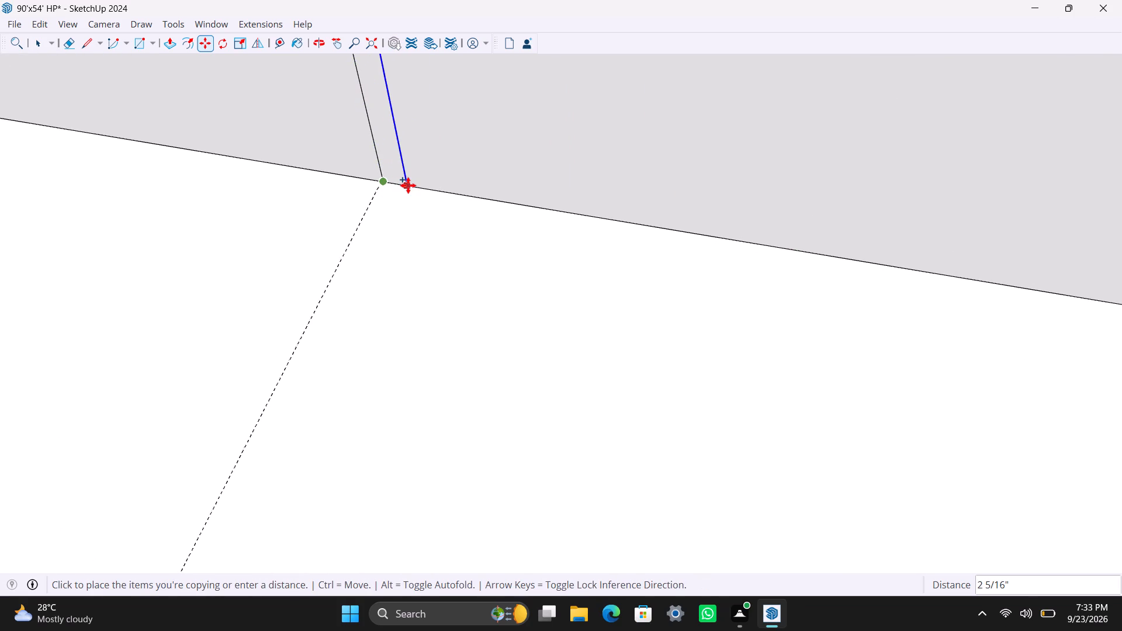
type("10\"")
key("Return")
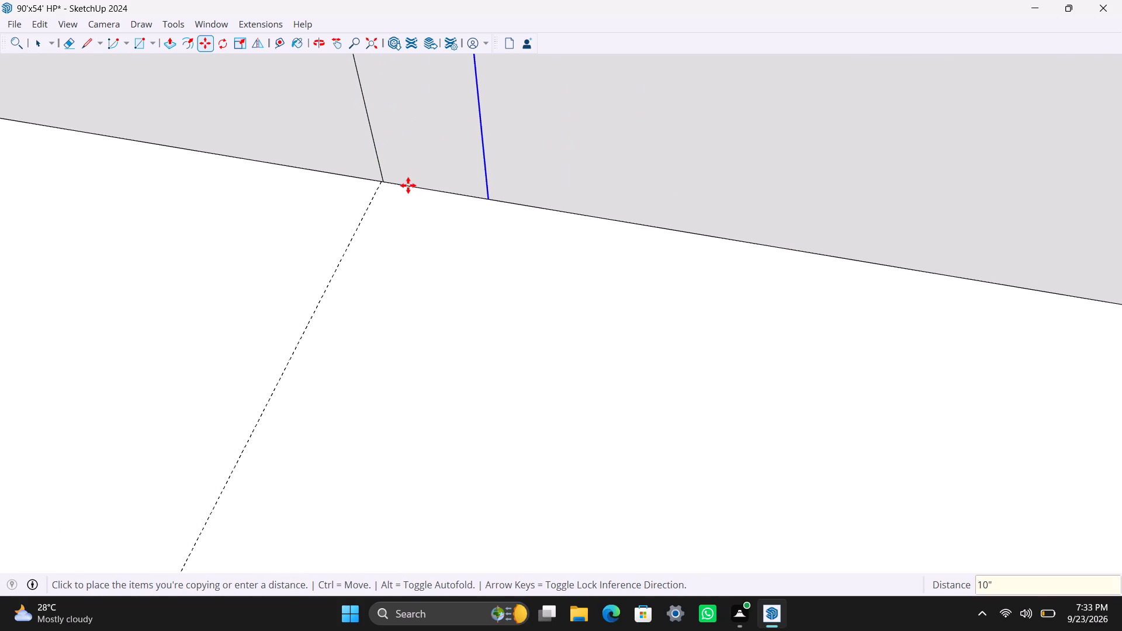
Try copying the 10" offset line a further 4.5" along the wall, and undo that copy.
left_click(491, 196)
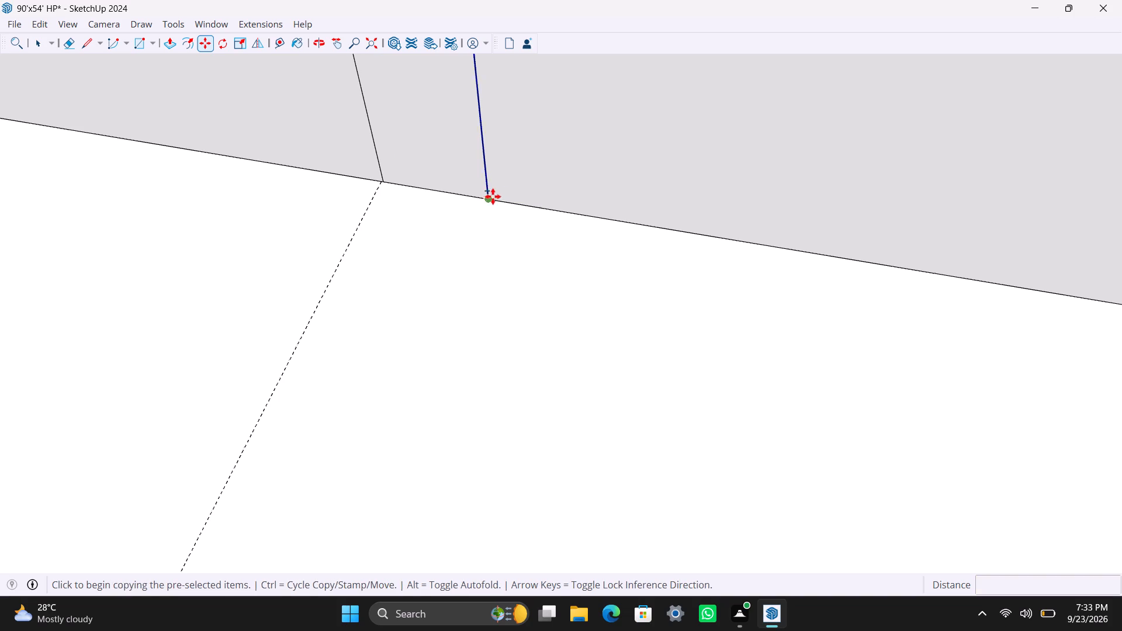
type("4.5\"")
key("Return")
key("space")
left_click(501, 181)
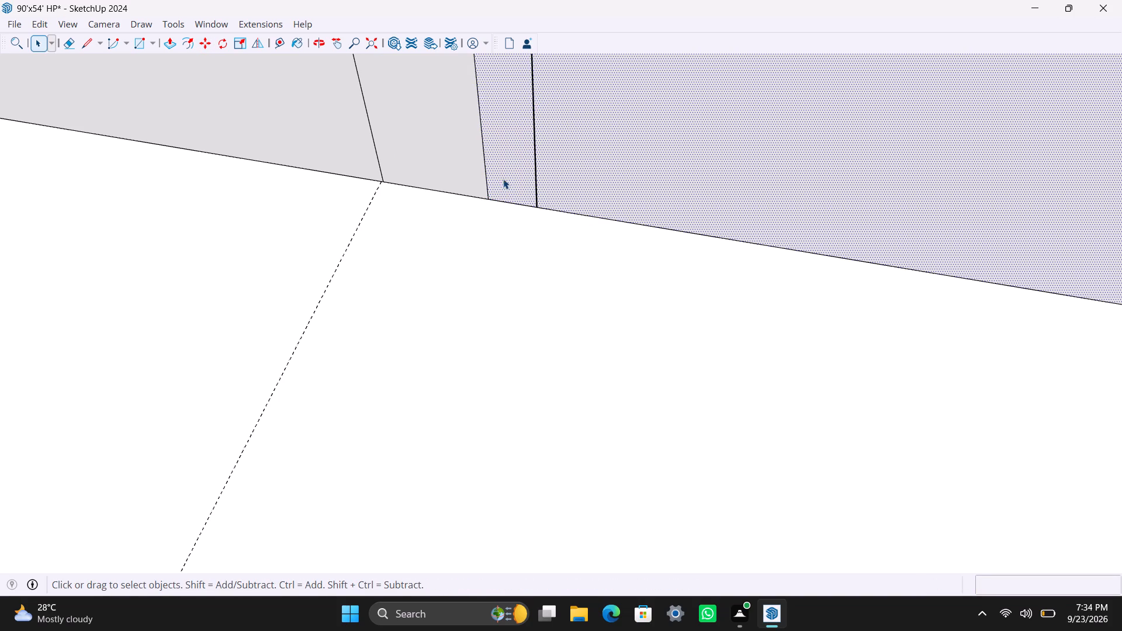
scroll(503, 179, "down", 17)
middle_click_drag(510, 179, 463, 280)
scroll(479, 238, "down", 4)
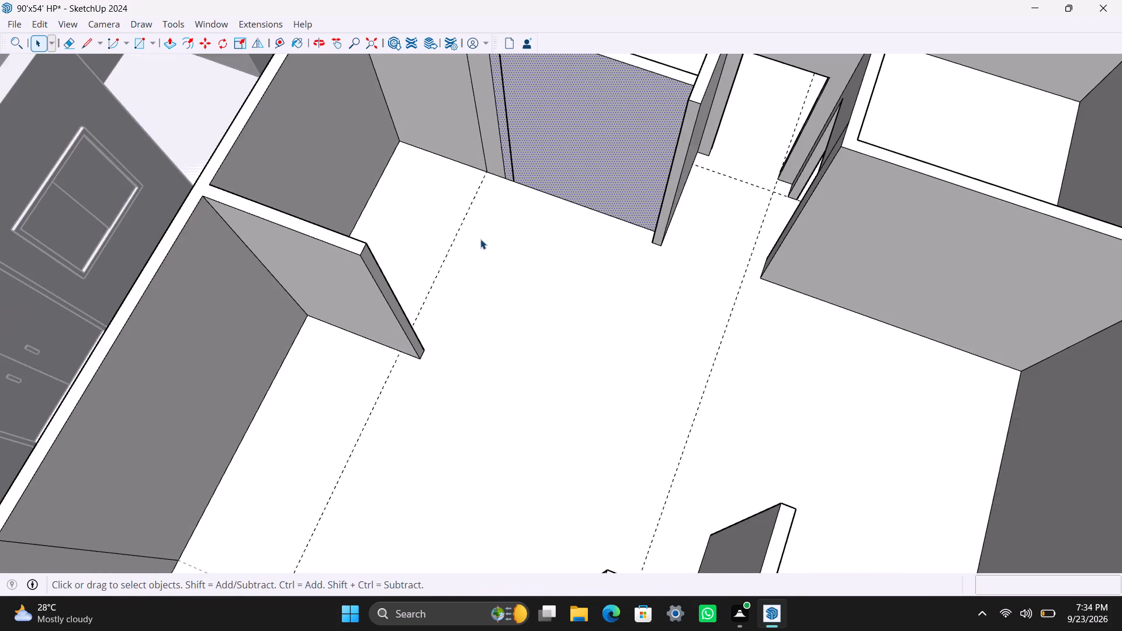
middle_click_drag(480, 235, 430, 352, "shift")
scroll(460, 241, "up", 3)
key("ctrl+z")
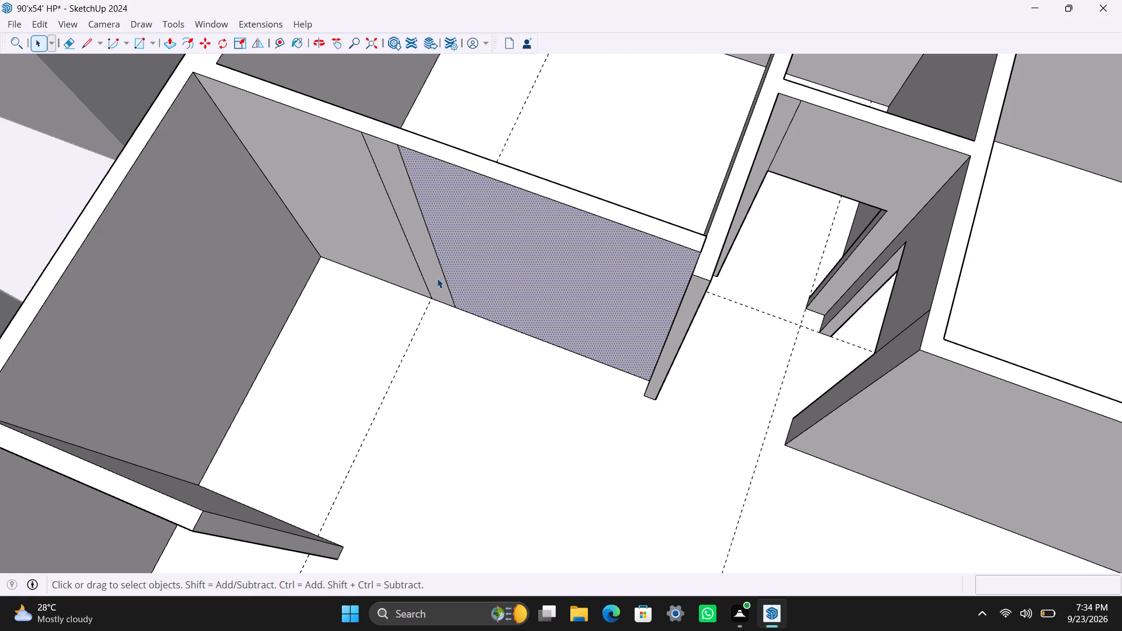
Delete the vertical line on the wall face where the guide line meets it.
left_click(401, 230)
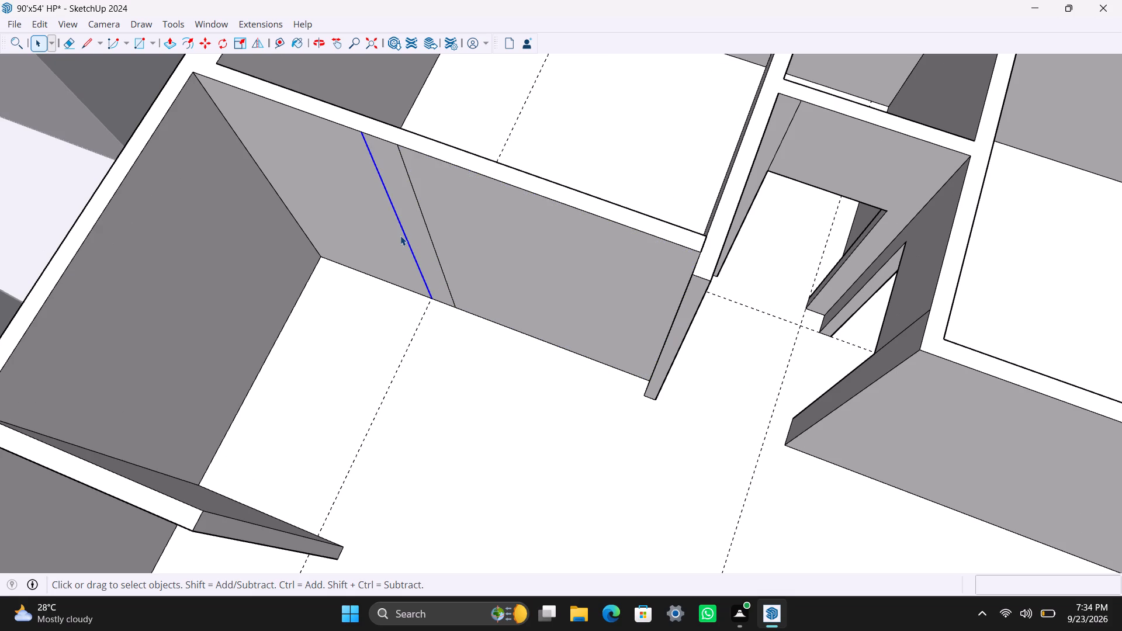
key("Delete")
Copy the remaining vertical line 4.5" along the wall toward its free end to outline the partition's thickness.
left_click(451, 301)
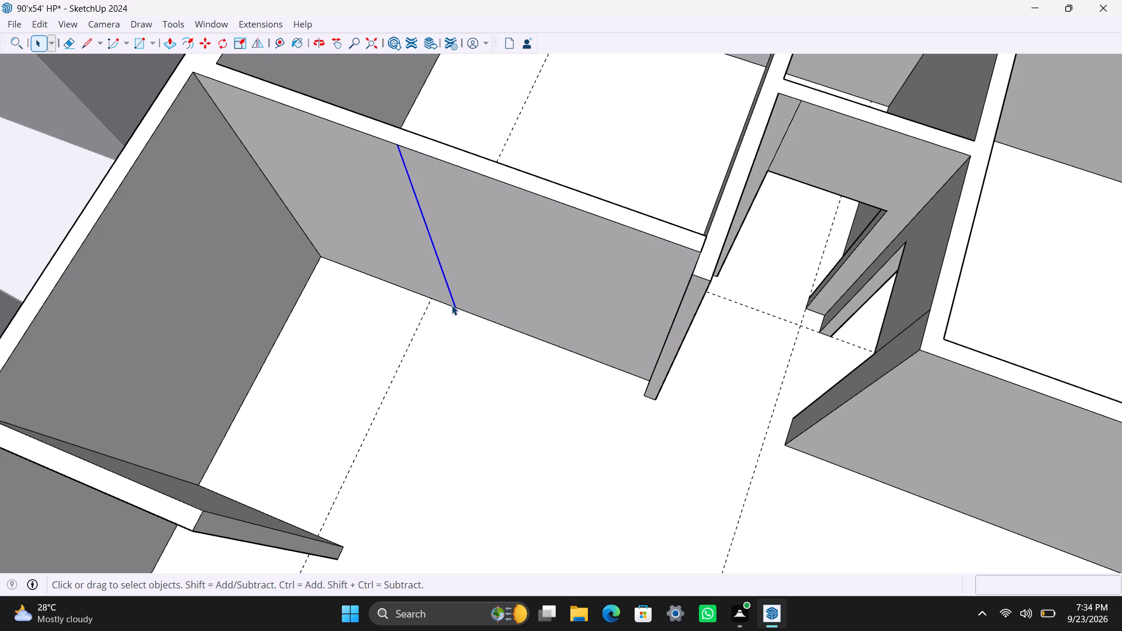
key("m")
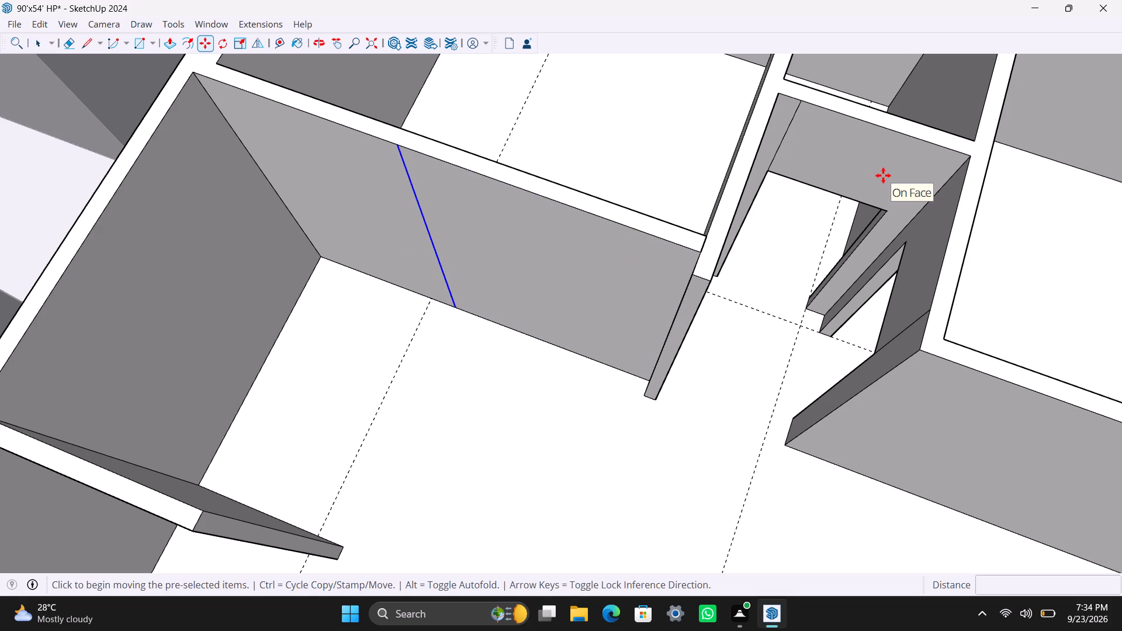
left_click(460, 310)
type("4.5\"")
key("Return")
key("space")
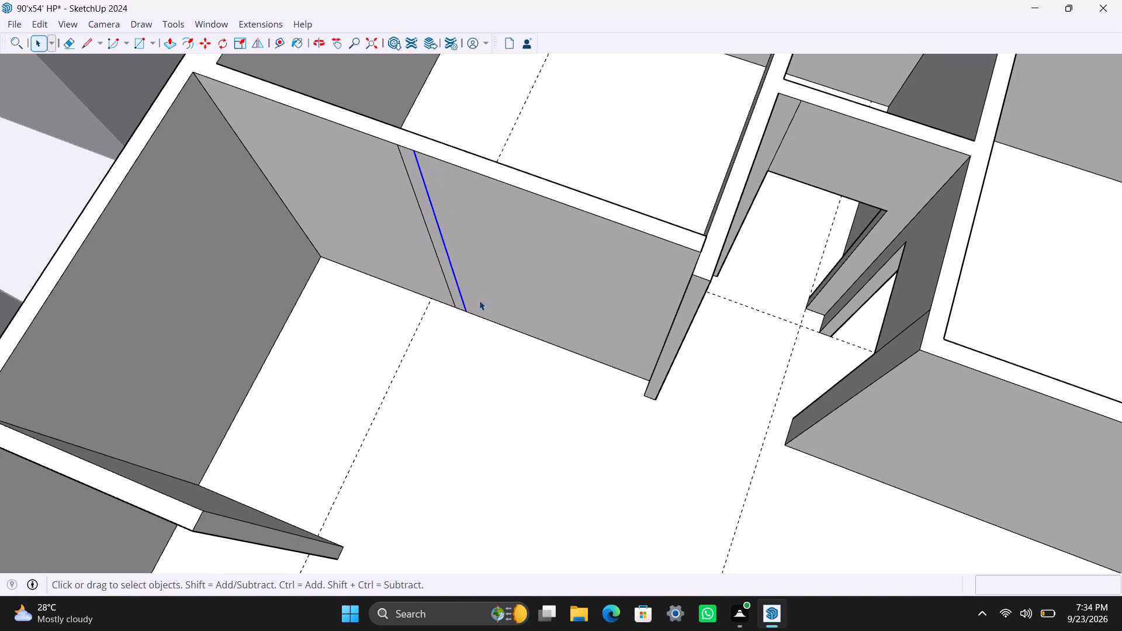
Push/Pull the 4.5" strip out from the wall into a partition ending flush with the stub wall's far face.
scroll(463, 293, "up", 5)
left_click(448, 270)
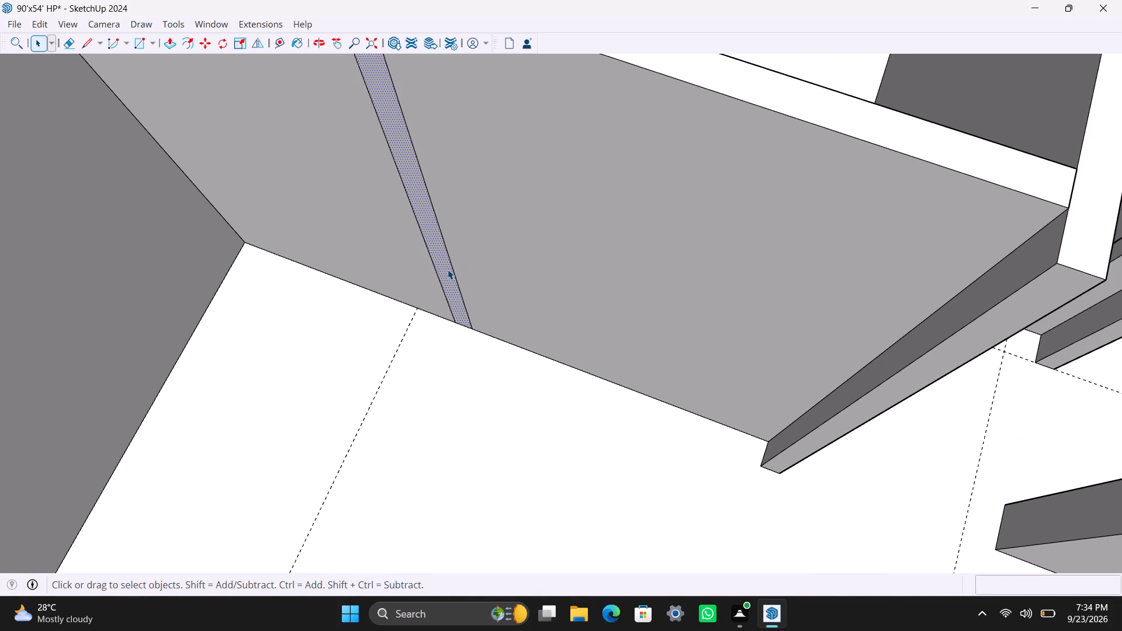
key("p")
left_click_drag(448, 269, 366, 507)
scroll(365, 506, "down", 6)
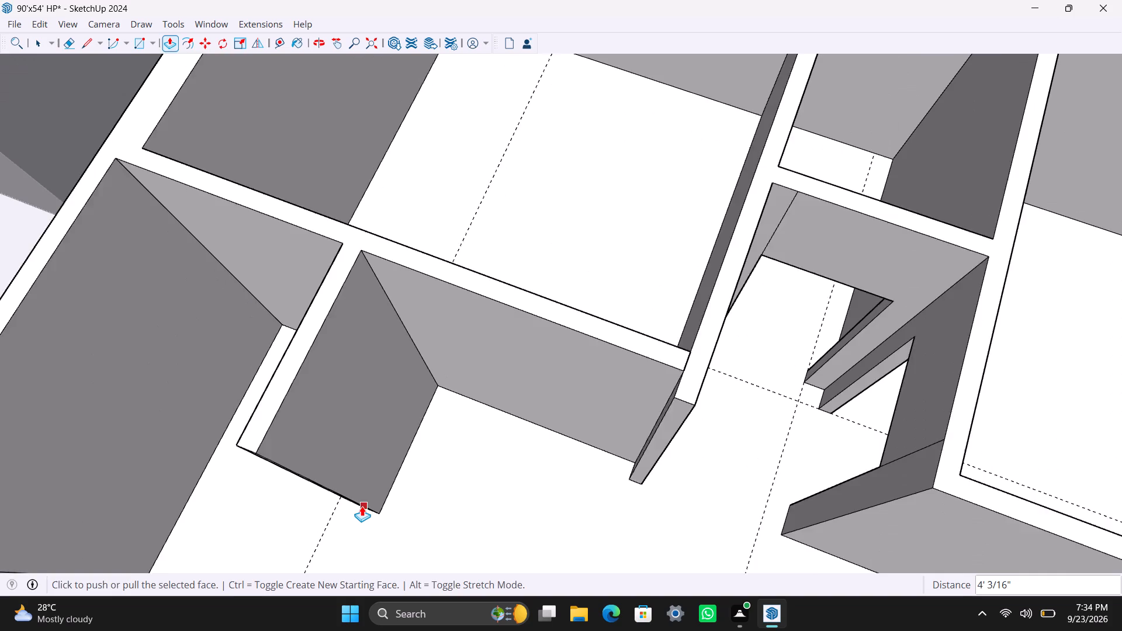
middle_click_drag(361, 506, 490, 251)
left_click_drag(490, 251, 420, 372)
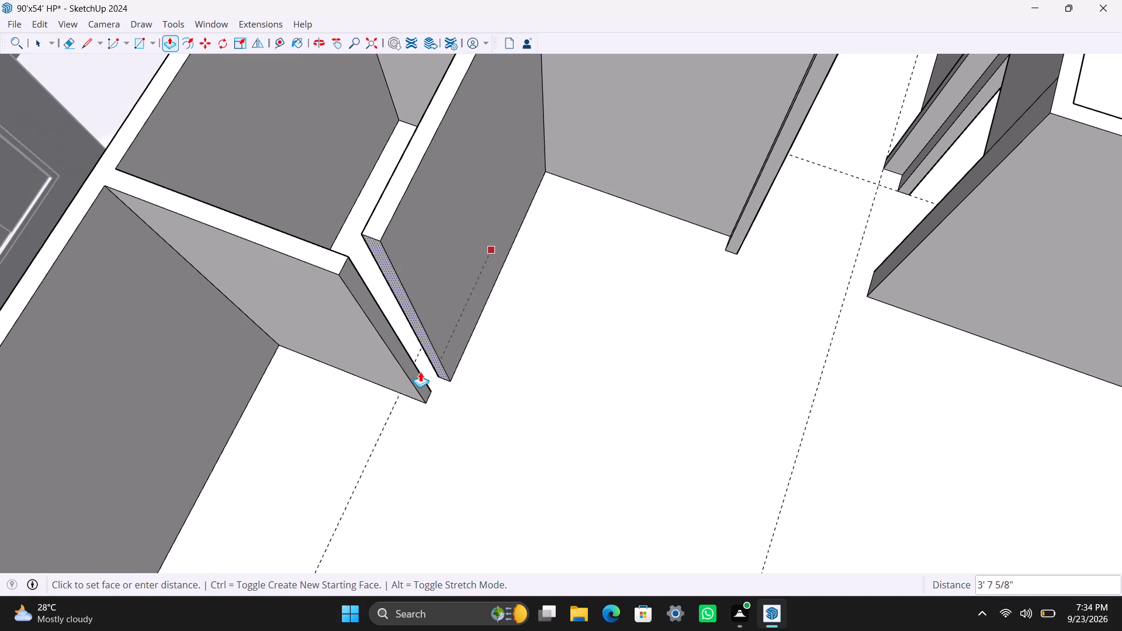
left_click_drag(420, 372, 327, 272)
key("space")
Extend the stub wall's end face about 1/4" to close the gap against the new partition.
scroll(334, 281, "up", 19)
scroll(351, 259, "up", 3)
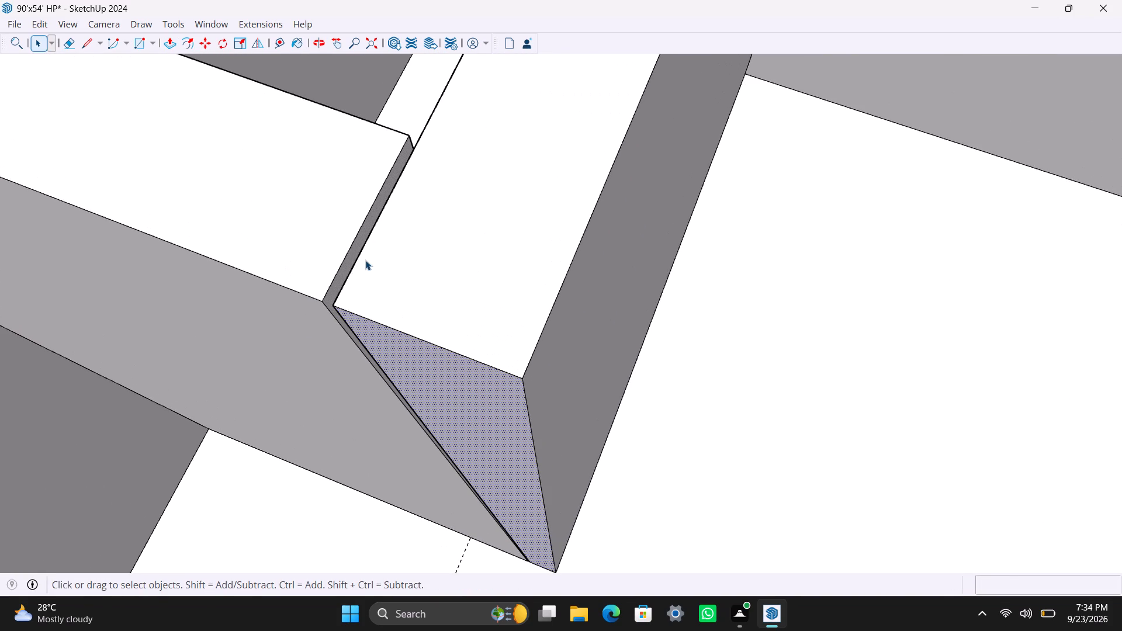
left_click(415, 261)
scroll(318, 301, "up", 2)
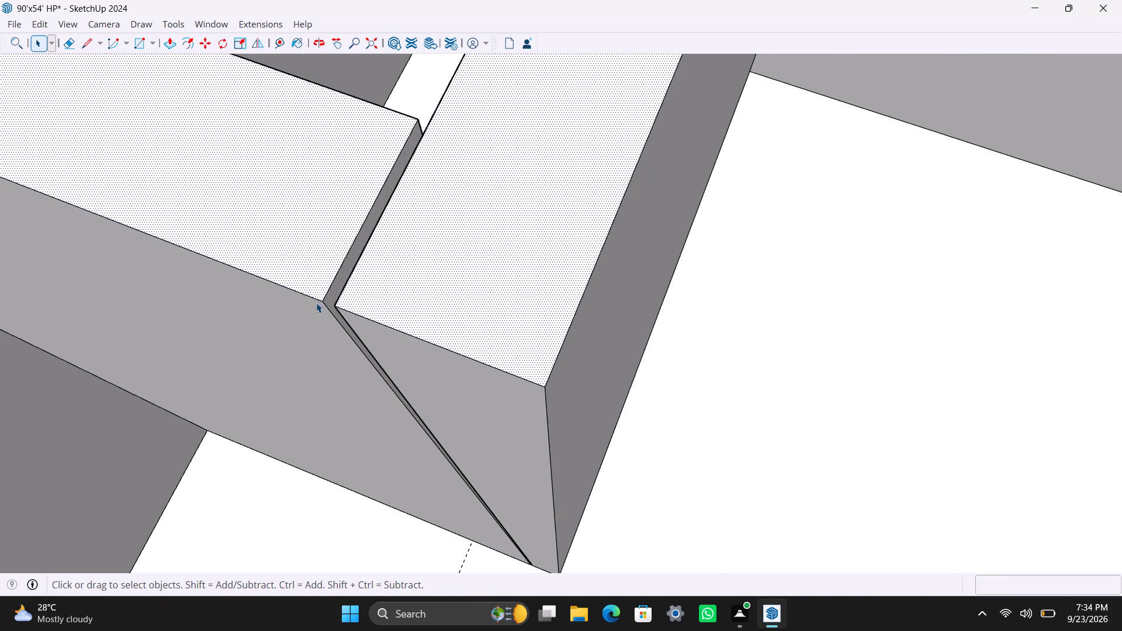
scroll(316, 303, "up", 9)
middle_click_drag(372, 348, 606, 174)
scroll(567, 254, "up", 1)
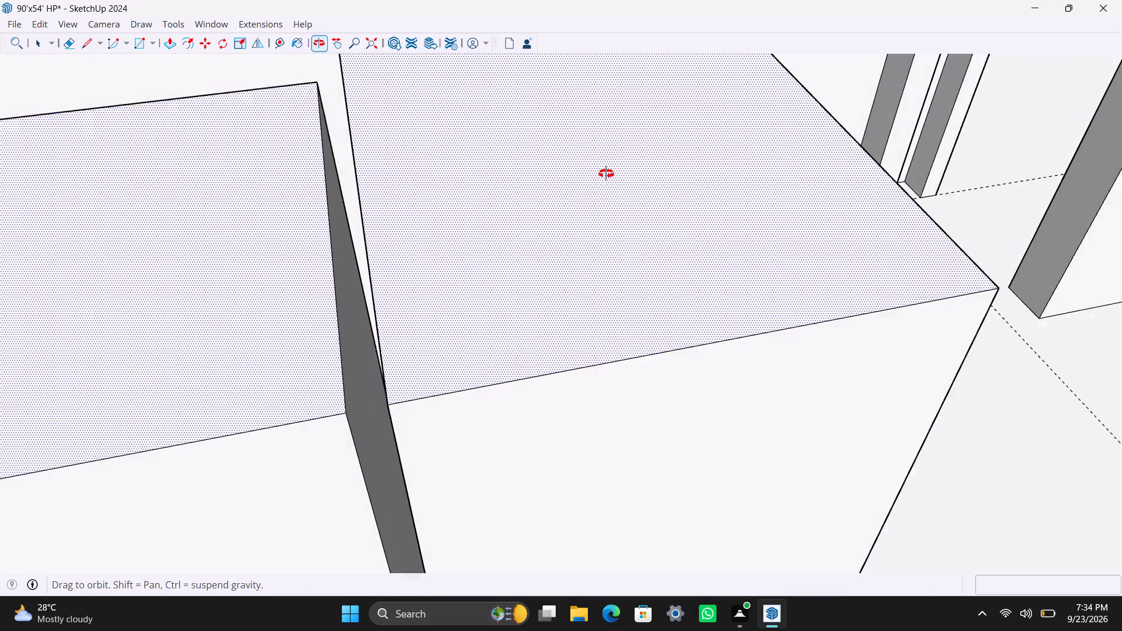
middle_click_drag(606, 174, 604, 172)
scroll(343, 388, "up", 2)
middle_click_drag(362, 417, 335, 414)
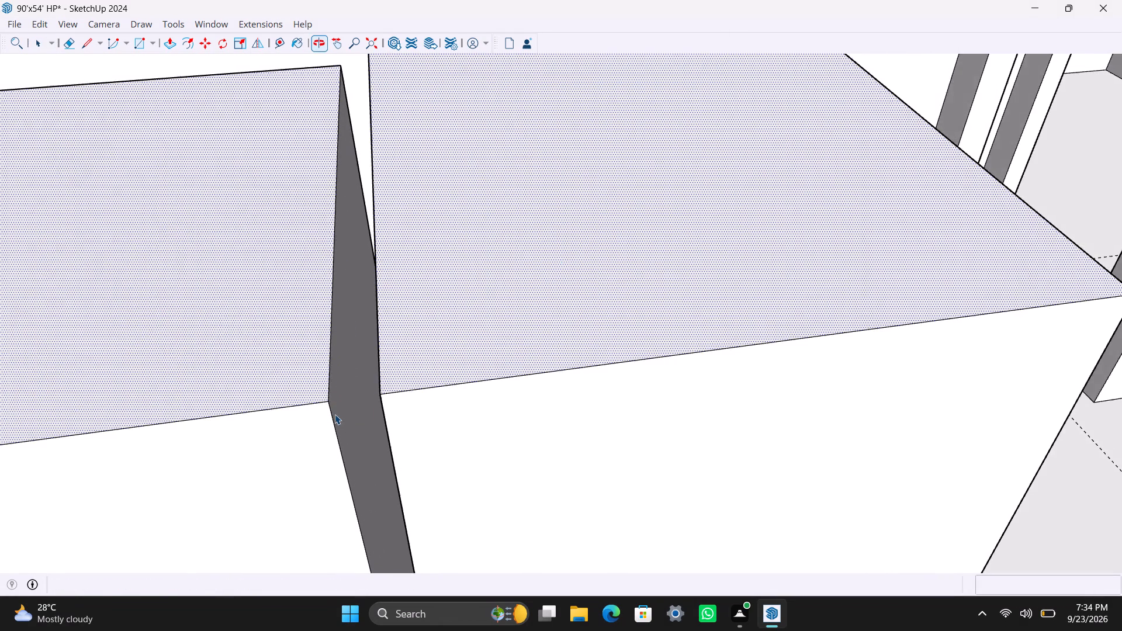
scroll(344, 408, "up", 3)
left_click(344, 405)
key("p")
left_click_drag(345, 405, 411, 379)
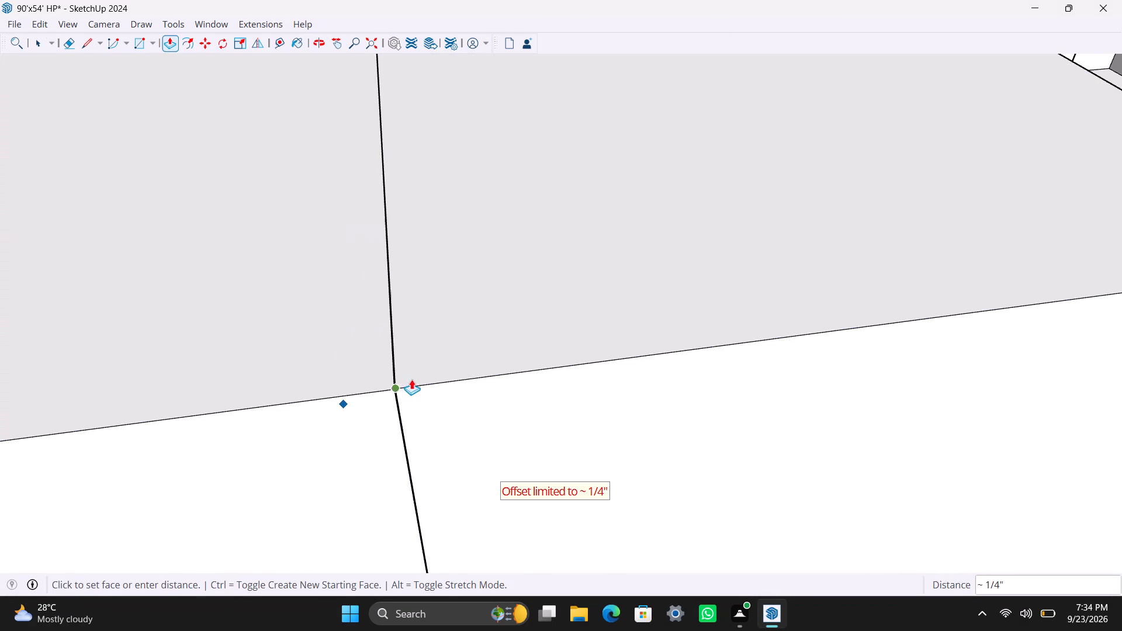
left_click_drag(411, 379, 422, 376)
key("space")
Extend the new partition's end face 3' beyond the stub wall.
scroll(358, 283, "down", 20)
scroll(358, 283, "down", 2)
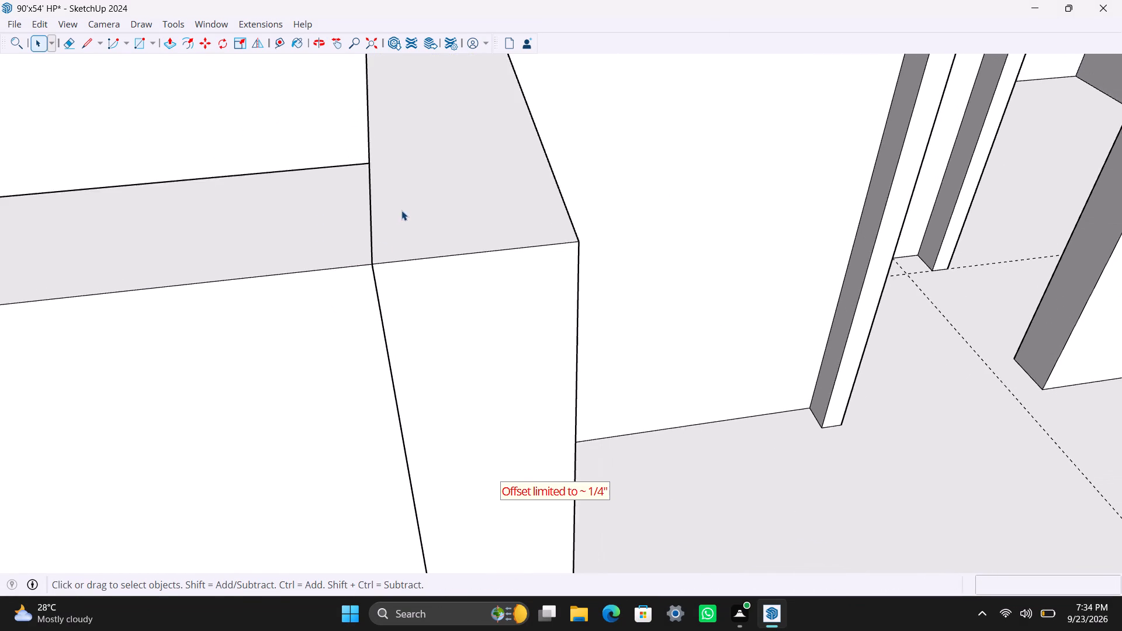
scroll(401, 210, "down", 20)
scroll(401, 210, "down", 12)
middle_click_drag(506, 262, 297, 397)
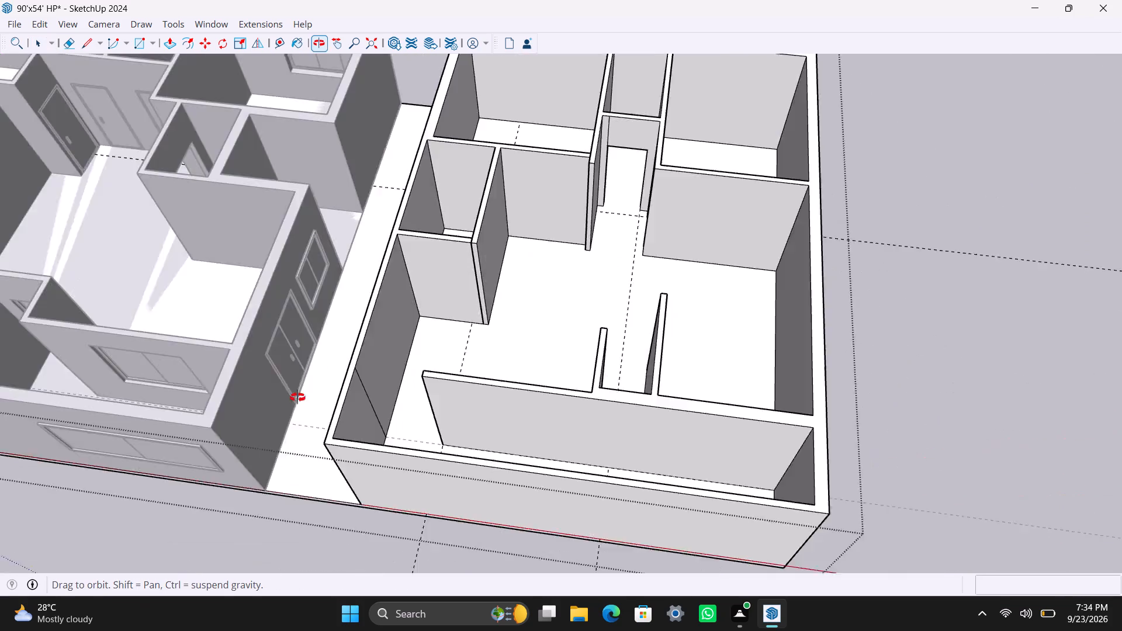
middle_click_drag(297, 397, 150, 395)
scroll(383, 324, "up", 5)
middle_click_drag(528, 295, 825, 283)
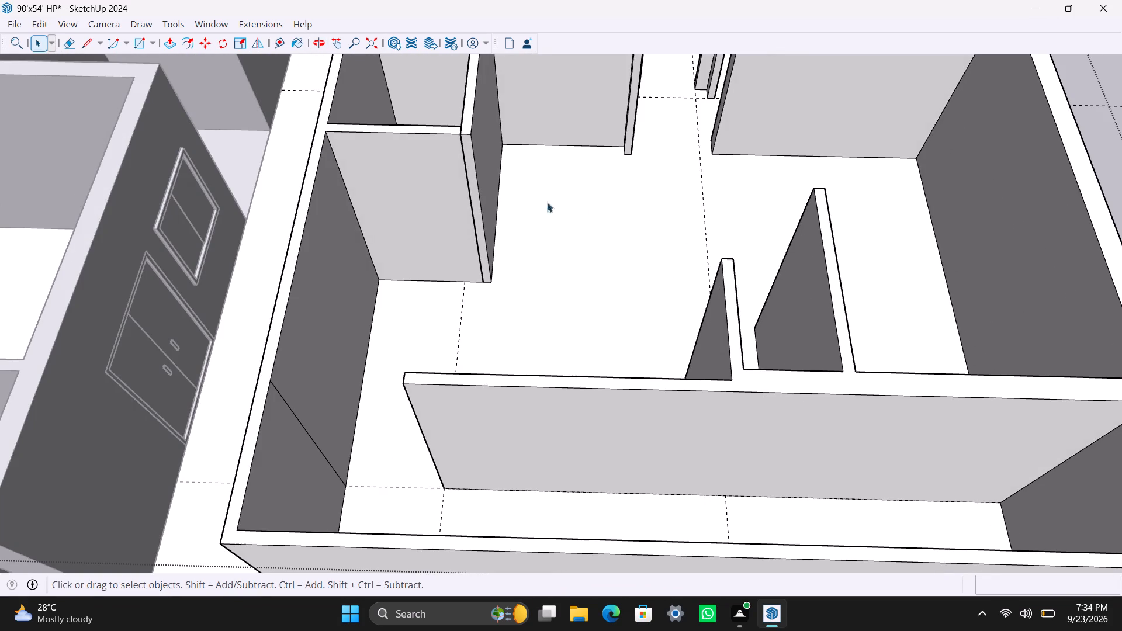
scroll(477, 202, "up", 6)
left_click(477, 198)
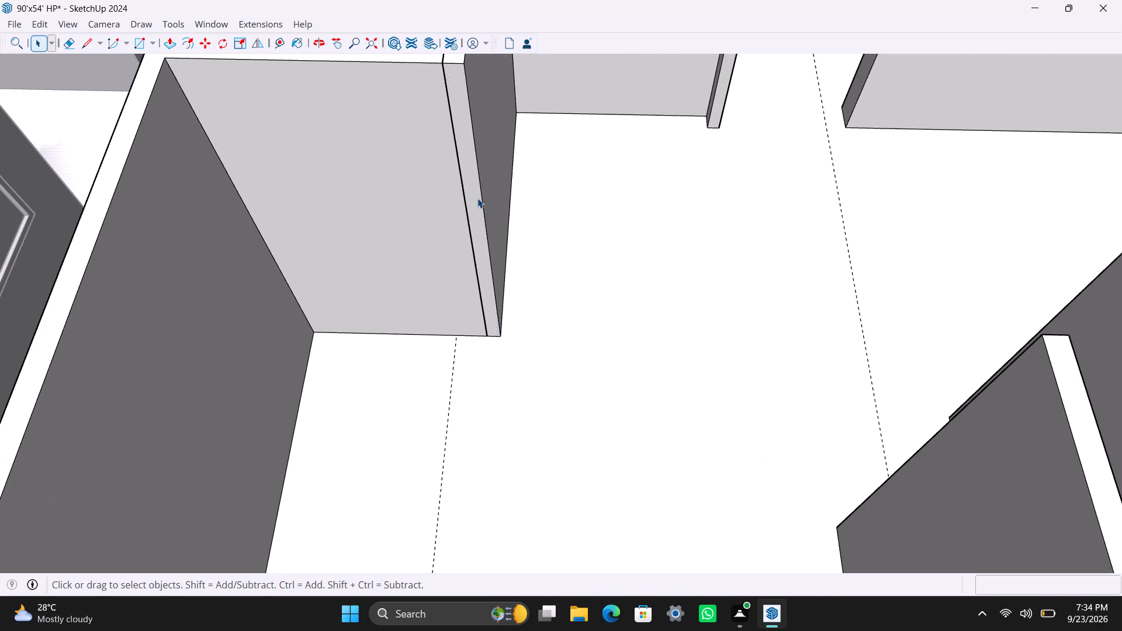
key("p")
left_click_drag(477, 197, 483, 268)
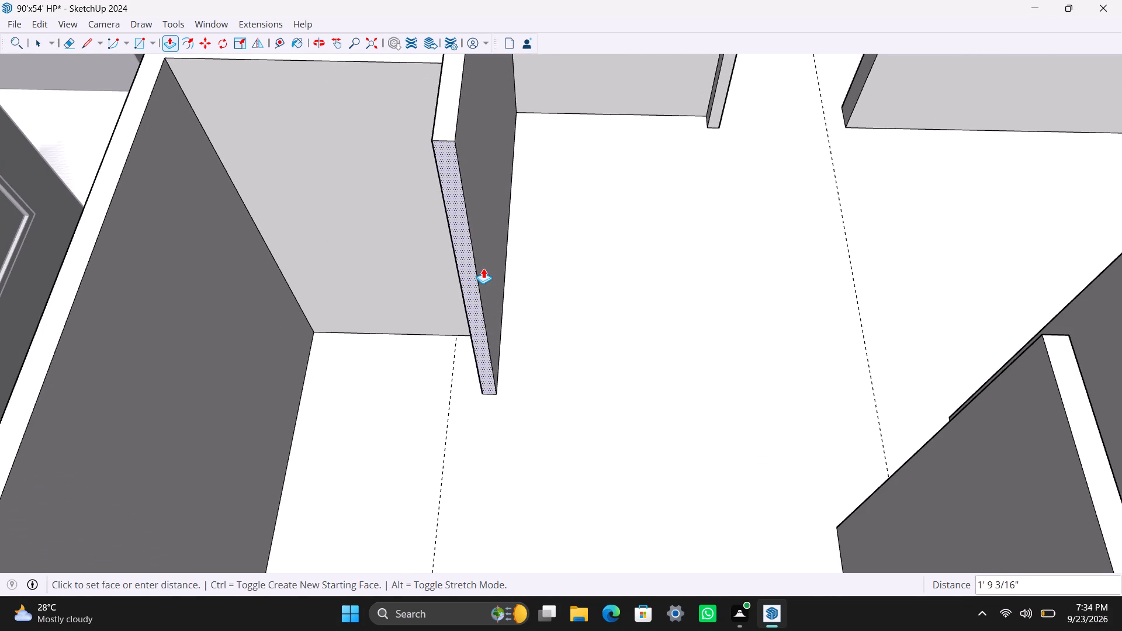
left_click_drag(483, 268, 483, 275)
type("3'")
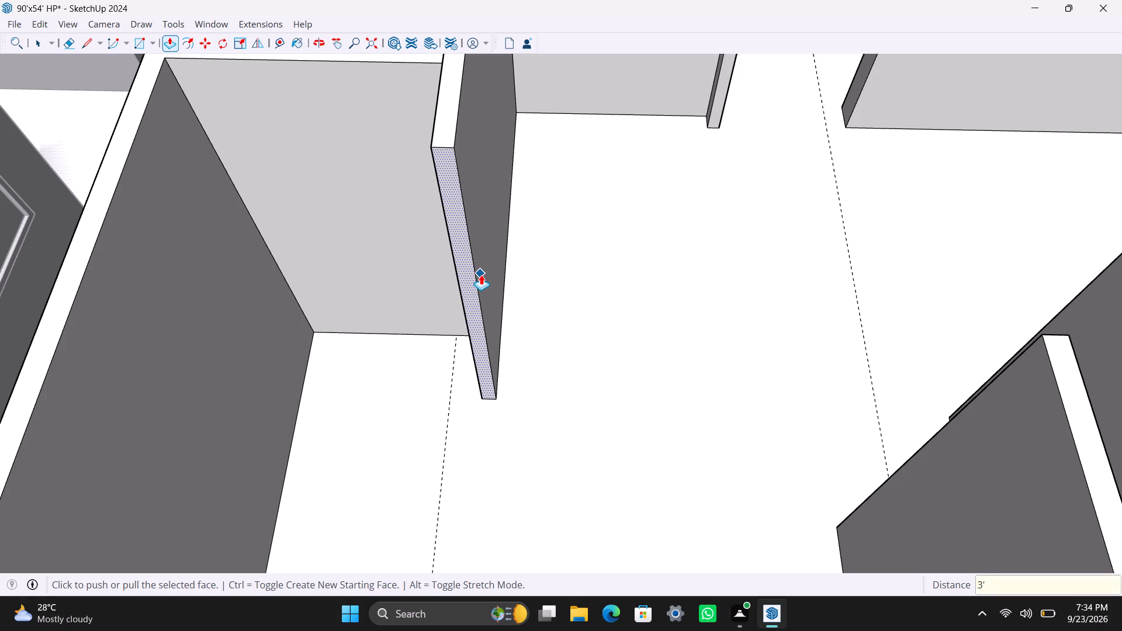
key("Return")
key("space")
Examine the partition layout and the enclosed corner room on the other side of the partitioned wall.
scroll(510, 332, "down", 7)
middle_click_drag(534, 307, 120, 487)
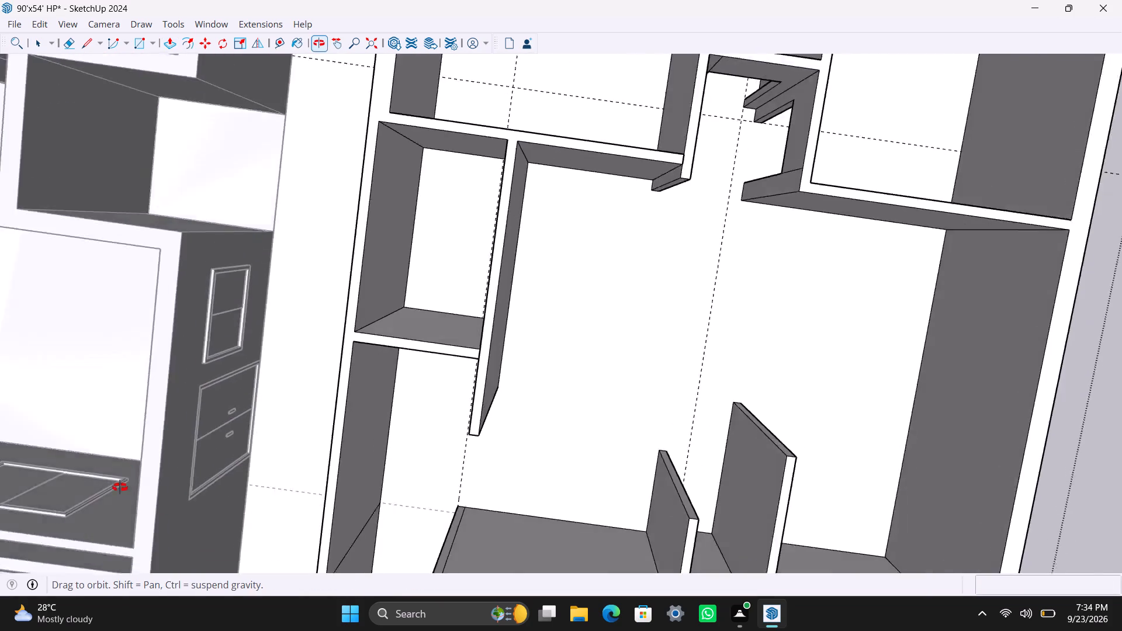
middle_click_drag(120, 487, 941, 332)
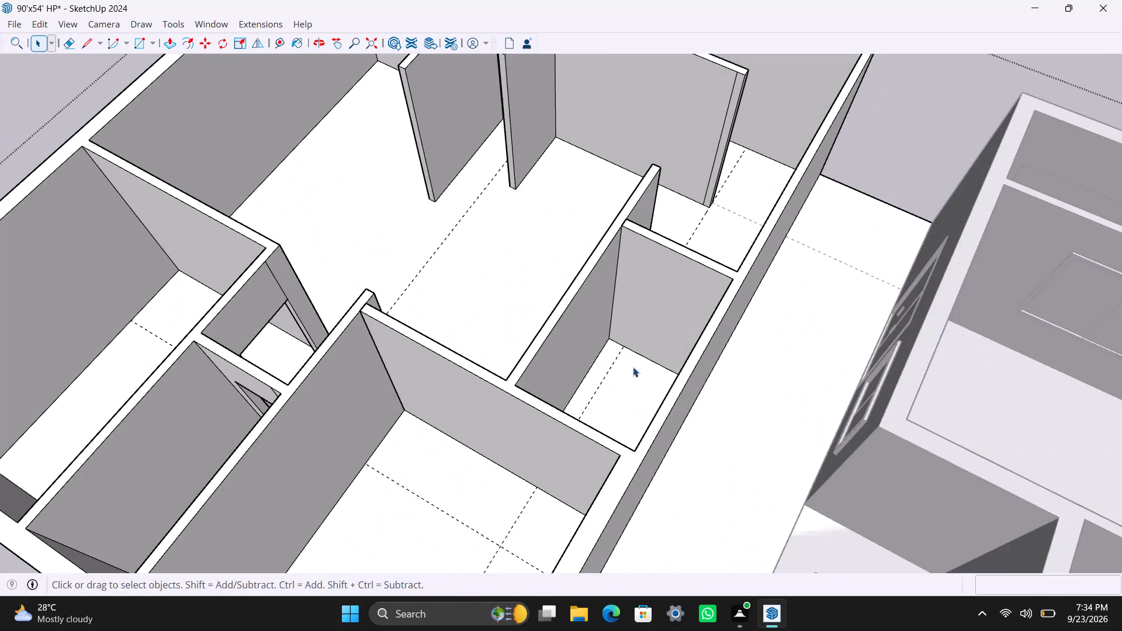
scroll(550, 439, "up", 3)
middle_click_drag(503, 484, 633, 409)
scroll(646, 413, "up", 1)
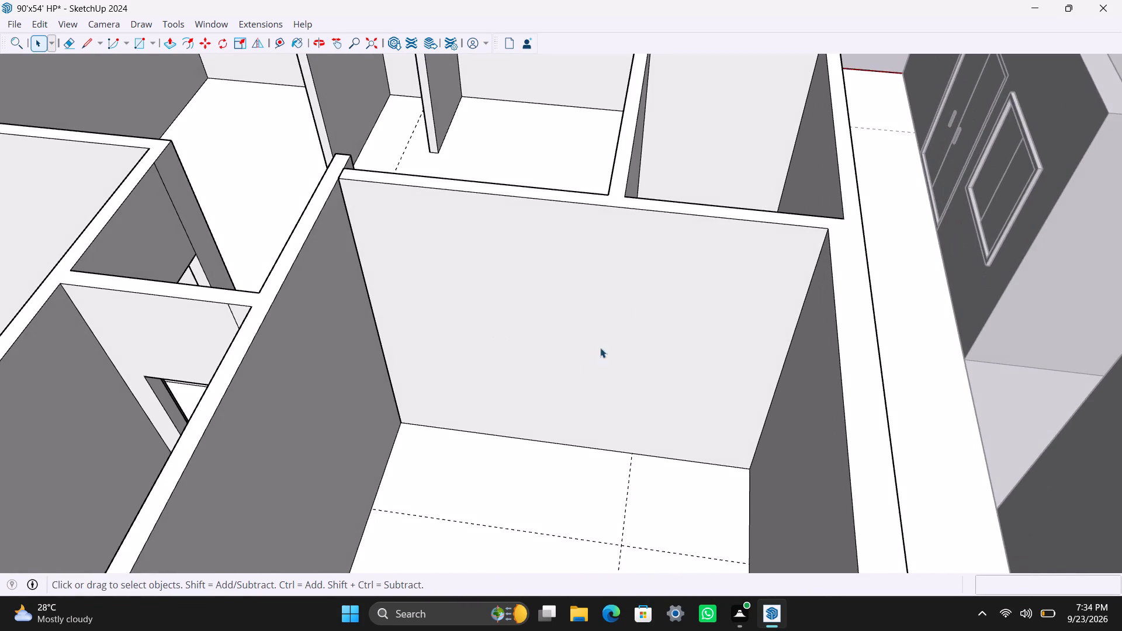
scroll(642, 304, "up", 2)
scroll(553, 360, "down", 3)
middle_click_drag(526, 397, 560, 338)
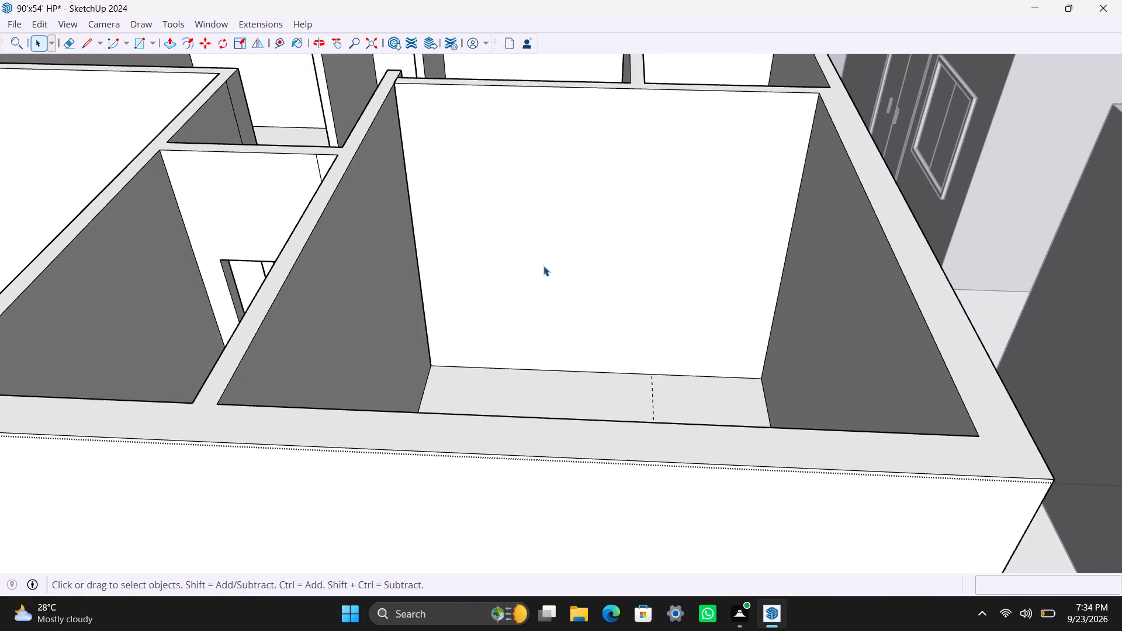
Place a vertical guide on the room's far partition wall in line with the floor guide, plus a second guide 3' beyond it.
scroll(521, 248, "down", 3)
middle_click_drag(517, 261, 460, 353, "shift")
scroll(373, 335, "up", 2)
key("t")
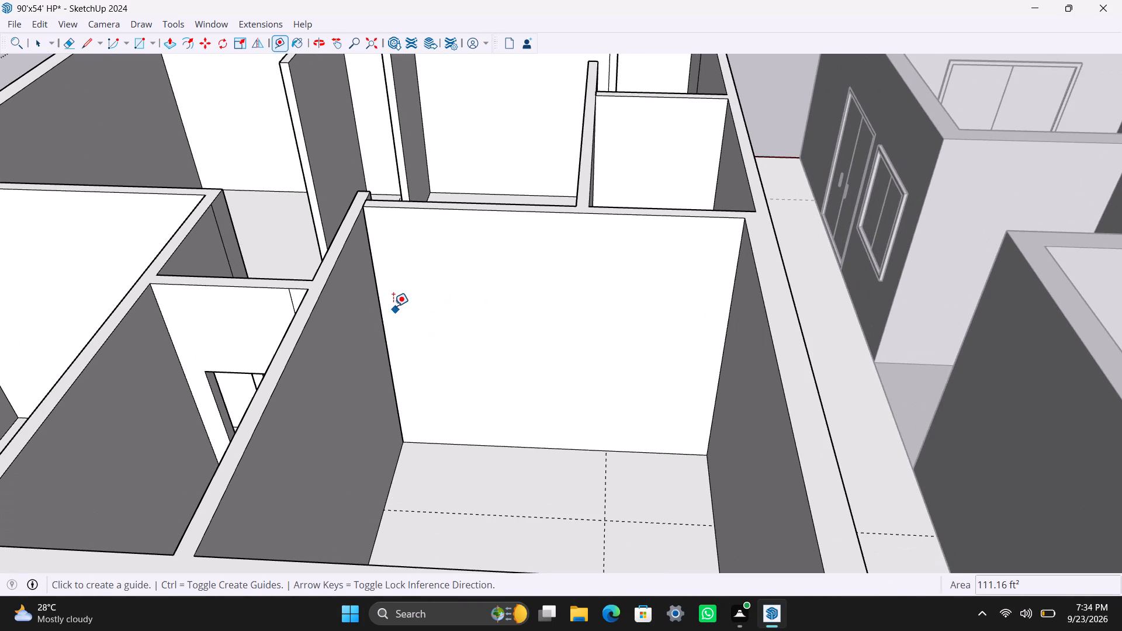
left_click(379, 299)
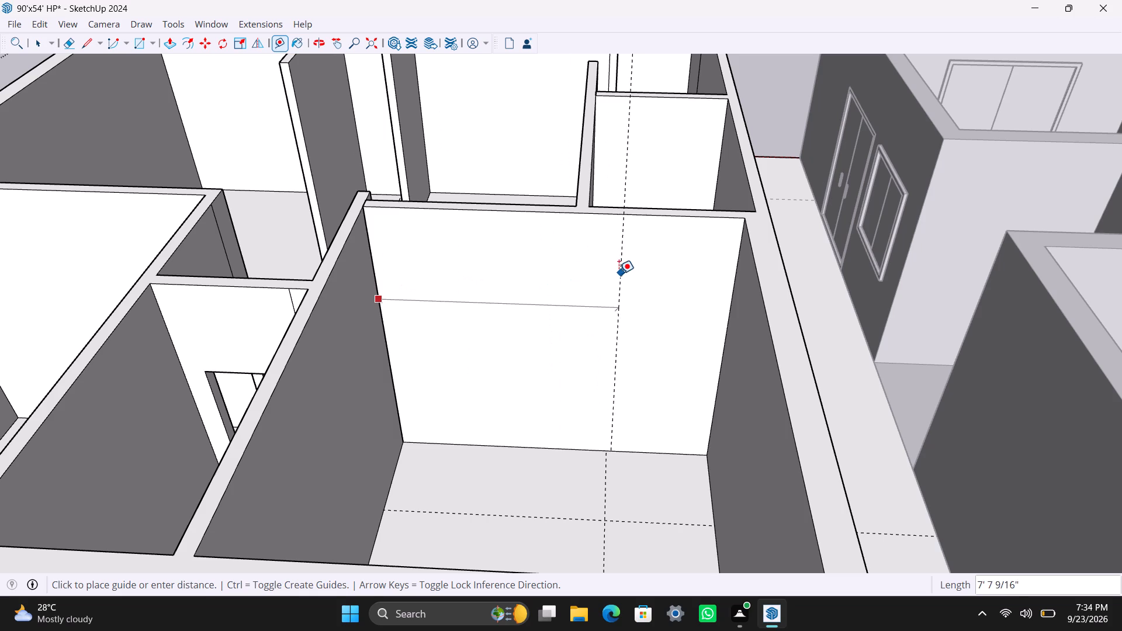
left_click(619, 273)
left_click_drag(618, 273, 687, 289)
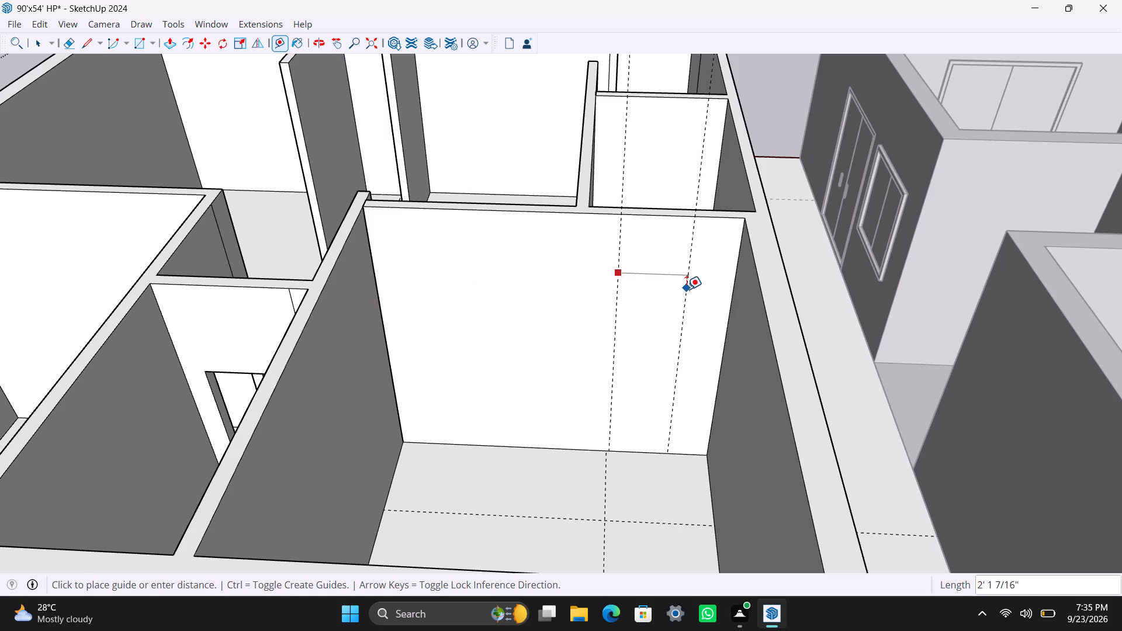
type("3'")
key("Return")
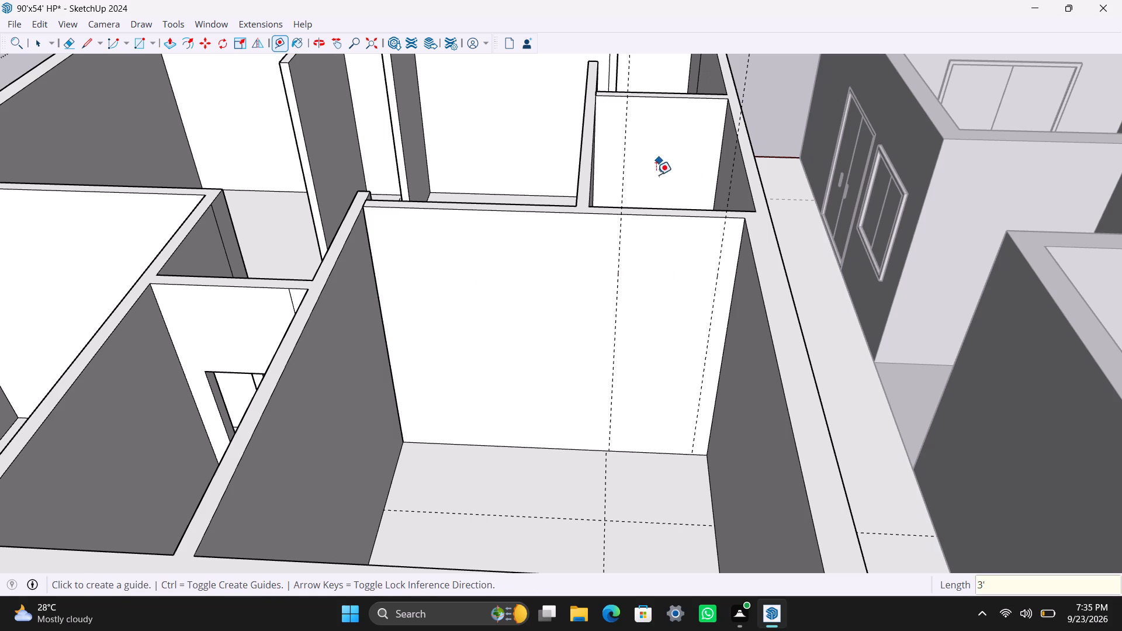
Place a horizontal guide on the same wall 3' below its top edge for the door head.
left_click_drag(679, 218, 679, 233)
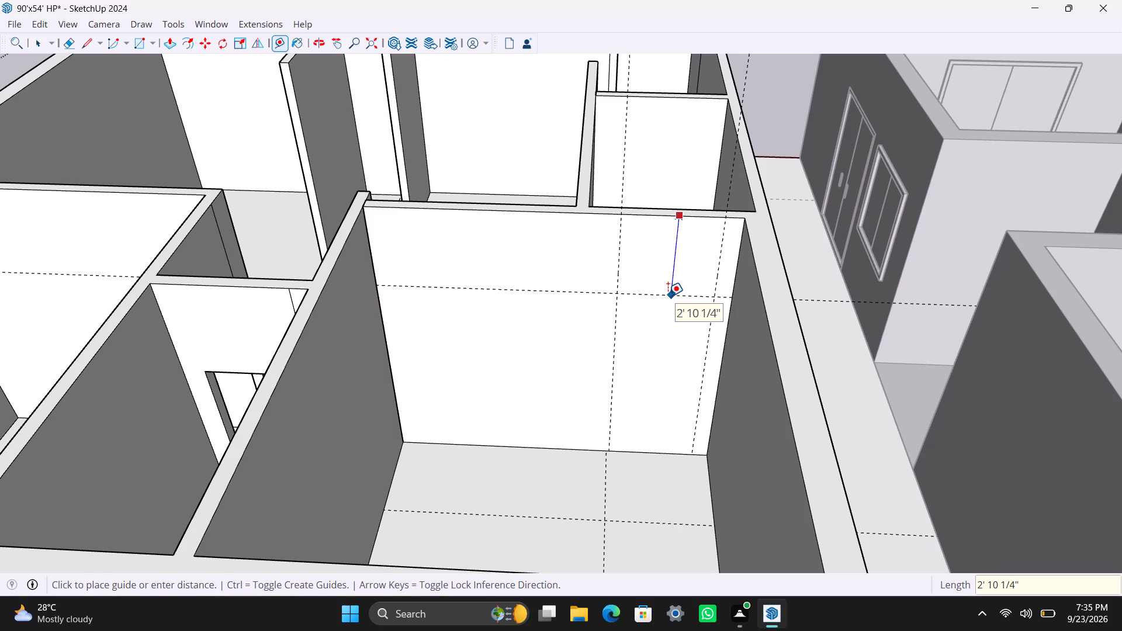
key("4")
key("BackSpace")
type("3'")
key("Return")
key("space")
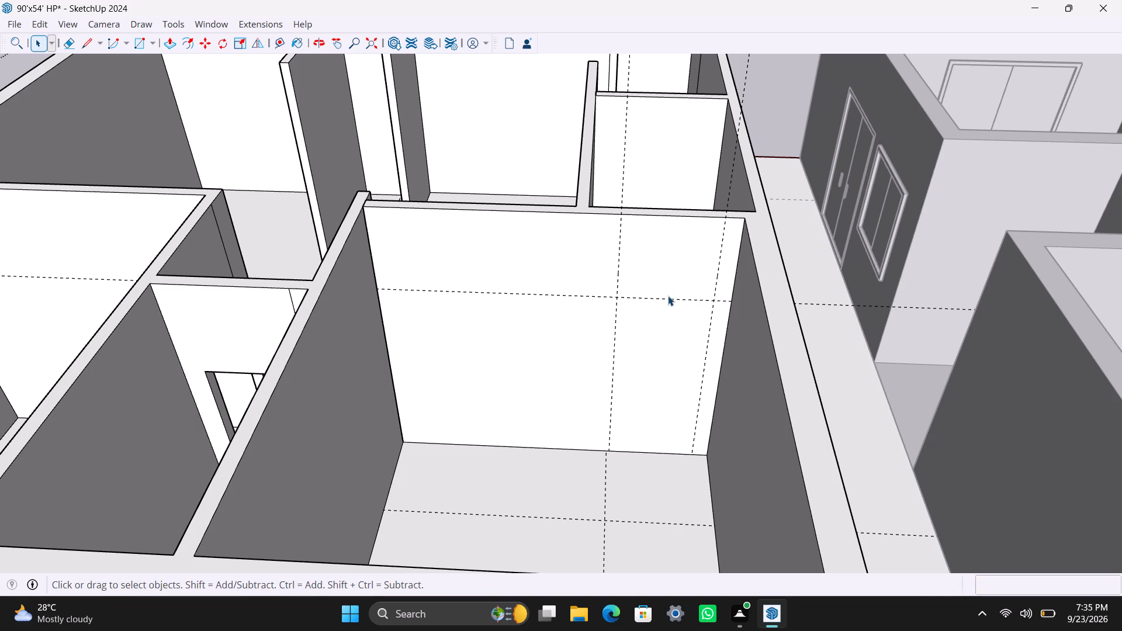
Draw a doorway rectangle about 3' wide by 7' high on the wall between the guides, down to the floor.
scroll(656, 300, "up", 3)
scroll(650, 356, "up", 2)
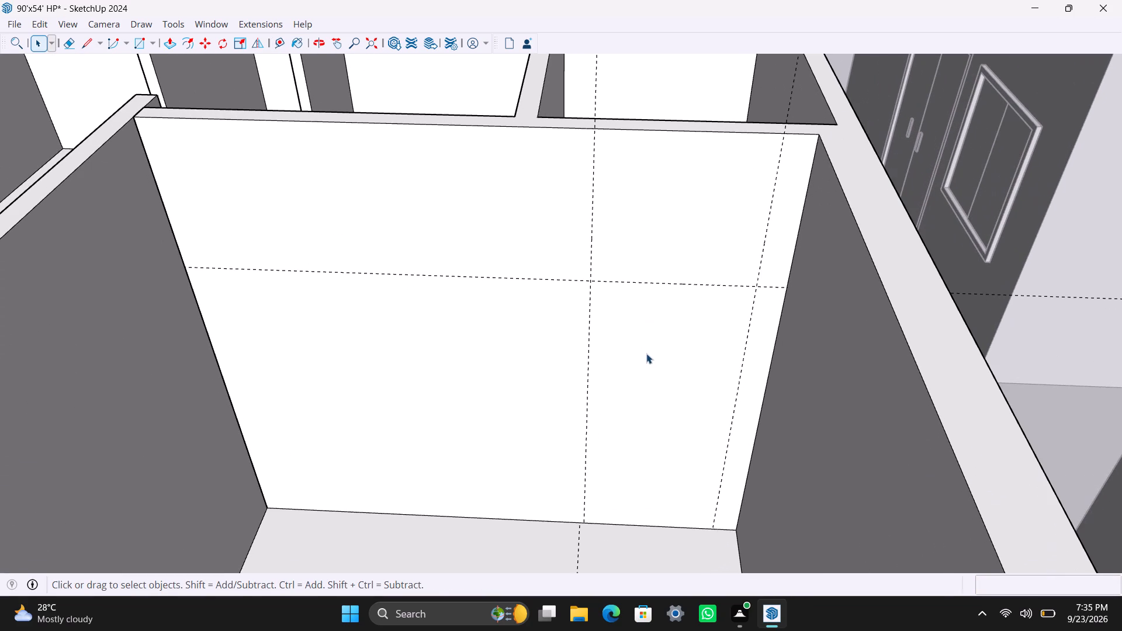
key("r")
left_click_drag(593, 282, 593, 298)
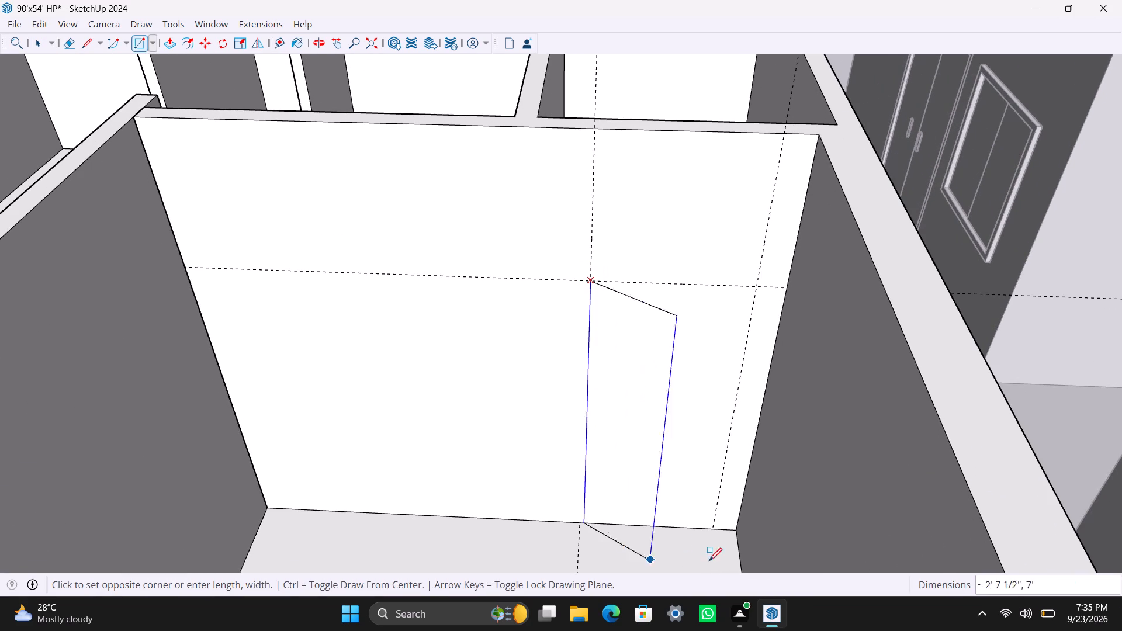
left_click(714, 529)
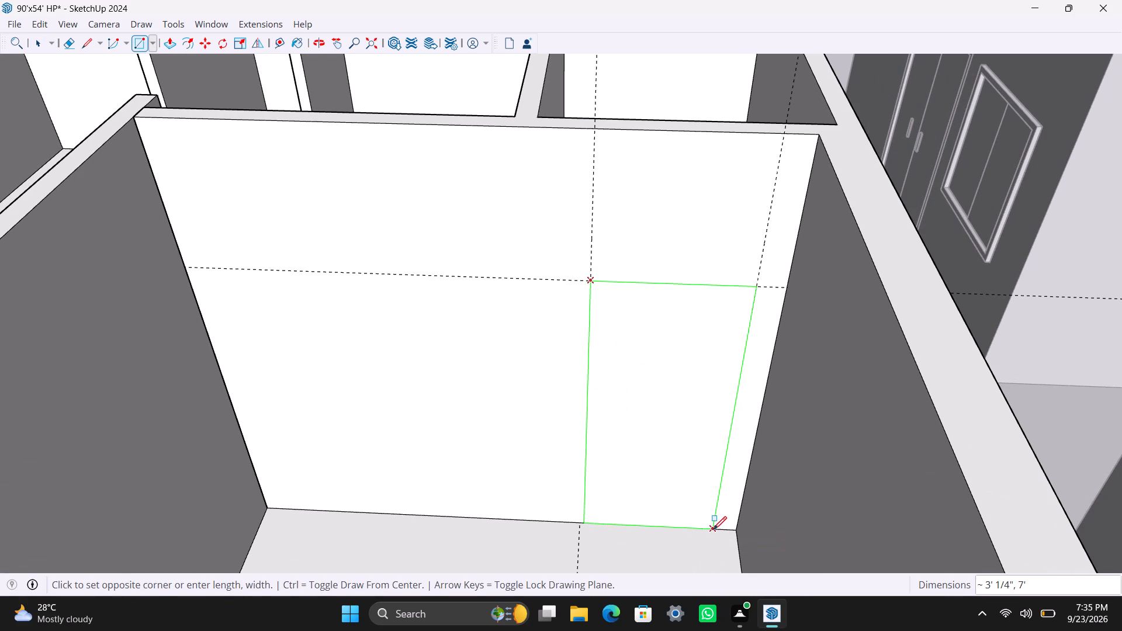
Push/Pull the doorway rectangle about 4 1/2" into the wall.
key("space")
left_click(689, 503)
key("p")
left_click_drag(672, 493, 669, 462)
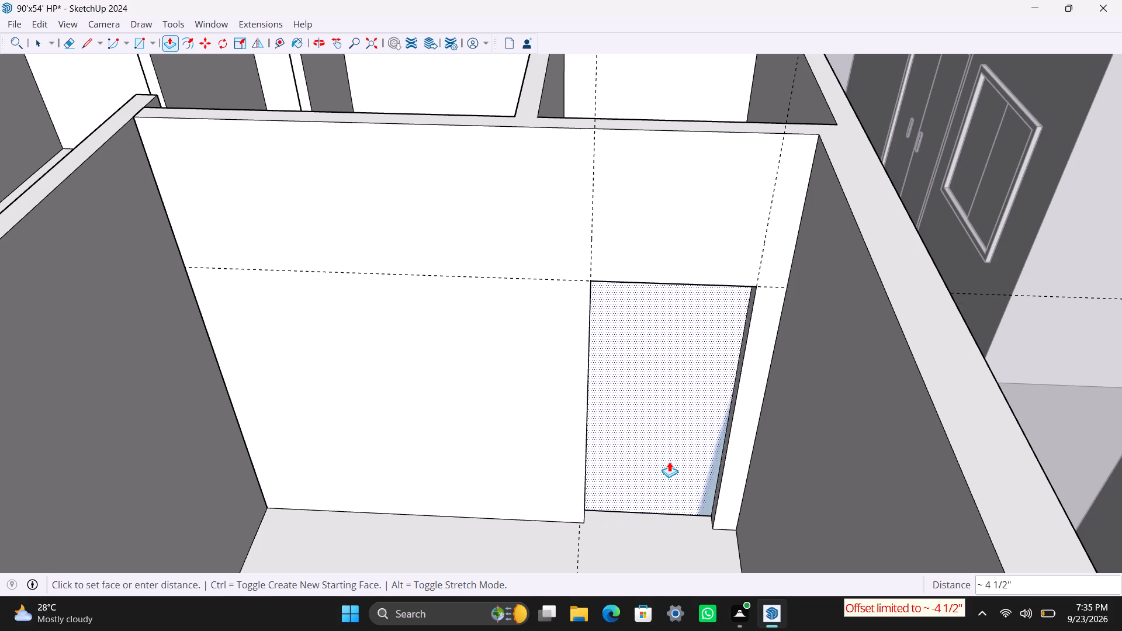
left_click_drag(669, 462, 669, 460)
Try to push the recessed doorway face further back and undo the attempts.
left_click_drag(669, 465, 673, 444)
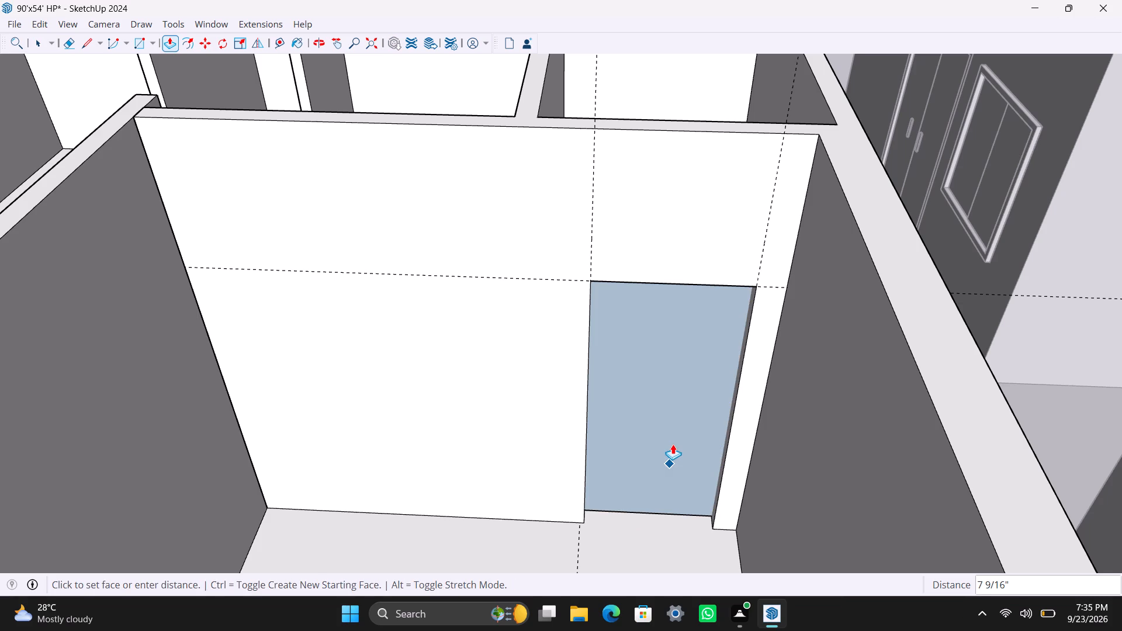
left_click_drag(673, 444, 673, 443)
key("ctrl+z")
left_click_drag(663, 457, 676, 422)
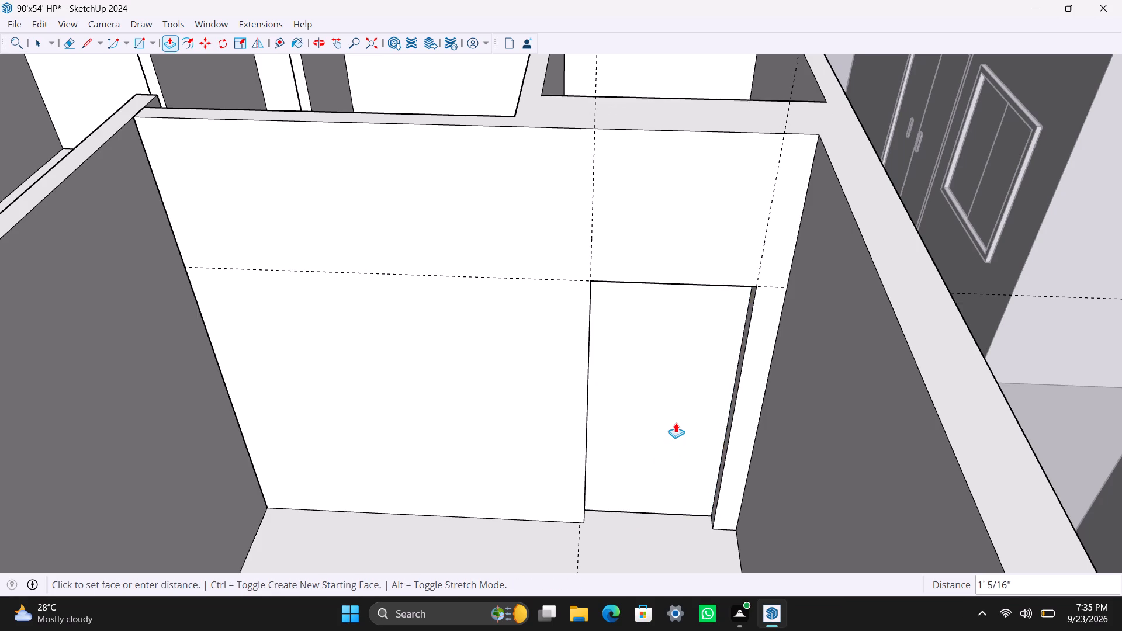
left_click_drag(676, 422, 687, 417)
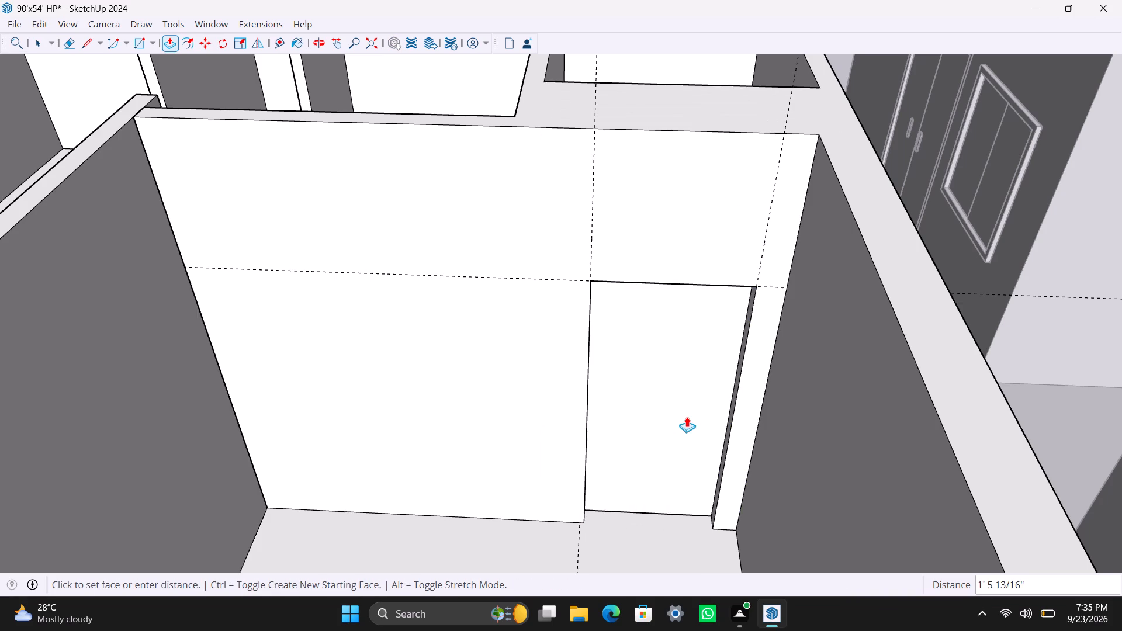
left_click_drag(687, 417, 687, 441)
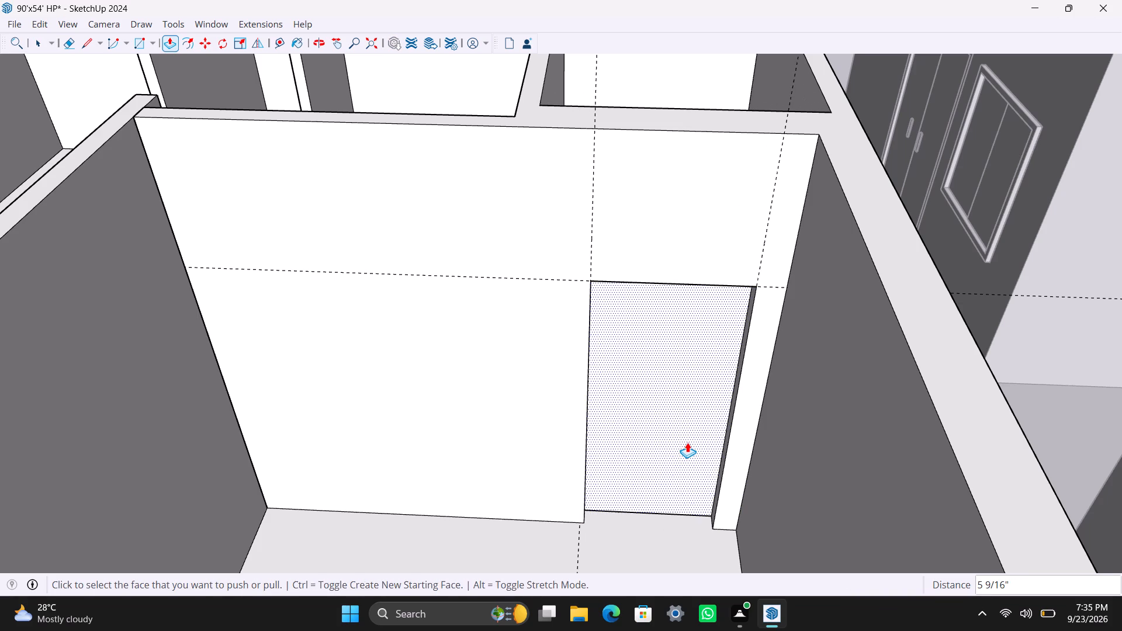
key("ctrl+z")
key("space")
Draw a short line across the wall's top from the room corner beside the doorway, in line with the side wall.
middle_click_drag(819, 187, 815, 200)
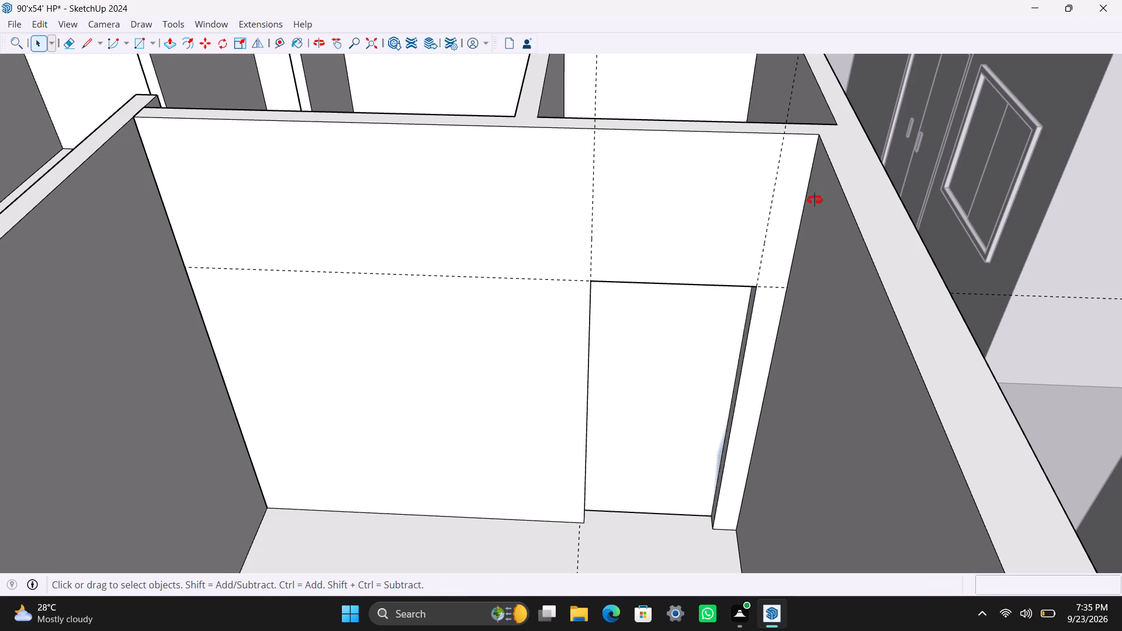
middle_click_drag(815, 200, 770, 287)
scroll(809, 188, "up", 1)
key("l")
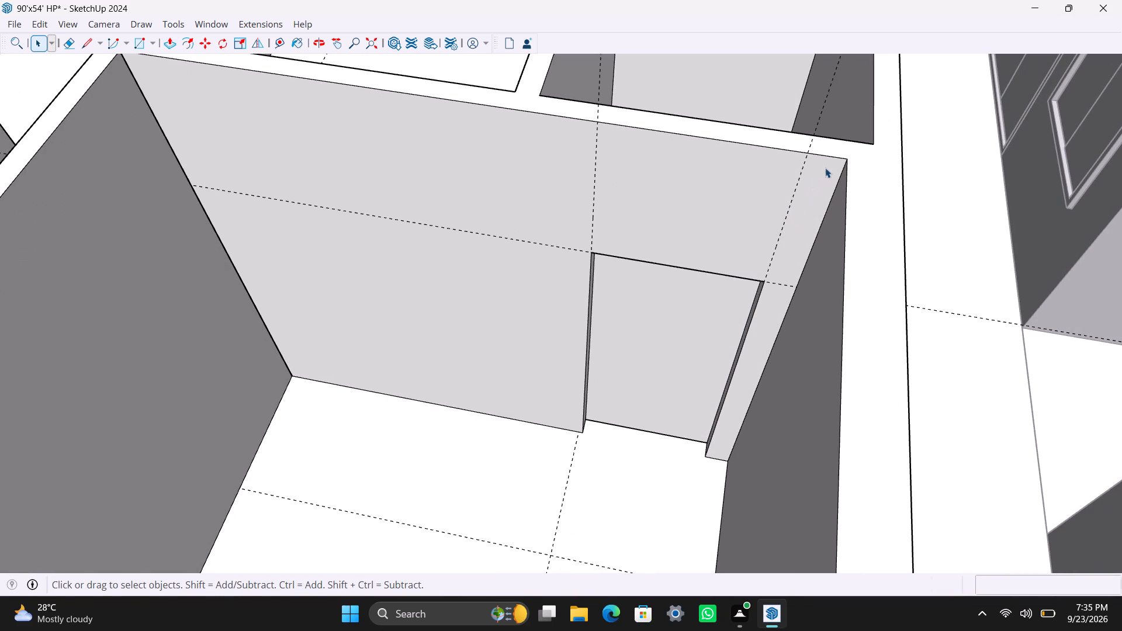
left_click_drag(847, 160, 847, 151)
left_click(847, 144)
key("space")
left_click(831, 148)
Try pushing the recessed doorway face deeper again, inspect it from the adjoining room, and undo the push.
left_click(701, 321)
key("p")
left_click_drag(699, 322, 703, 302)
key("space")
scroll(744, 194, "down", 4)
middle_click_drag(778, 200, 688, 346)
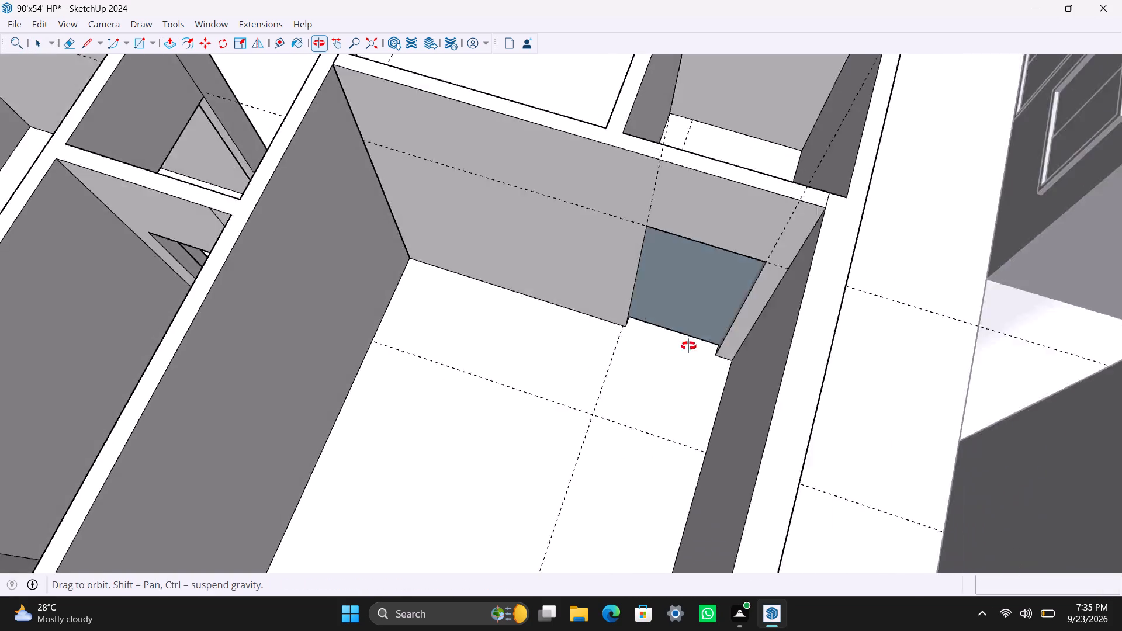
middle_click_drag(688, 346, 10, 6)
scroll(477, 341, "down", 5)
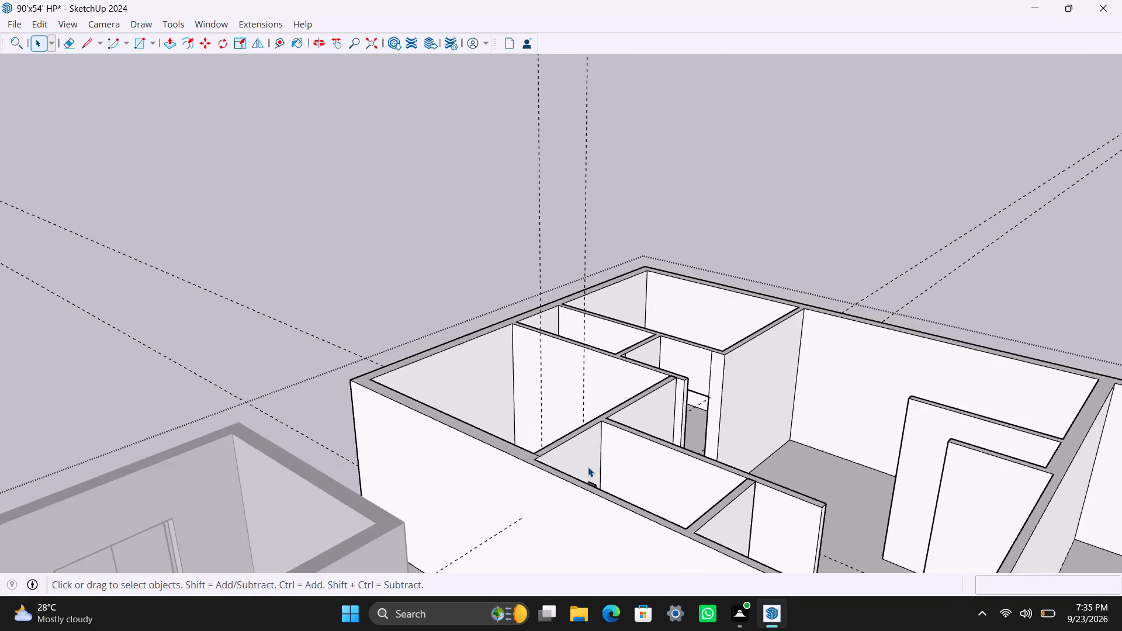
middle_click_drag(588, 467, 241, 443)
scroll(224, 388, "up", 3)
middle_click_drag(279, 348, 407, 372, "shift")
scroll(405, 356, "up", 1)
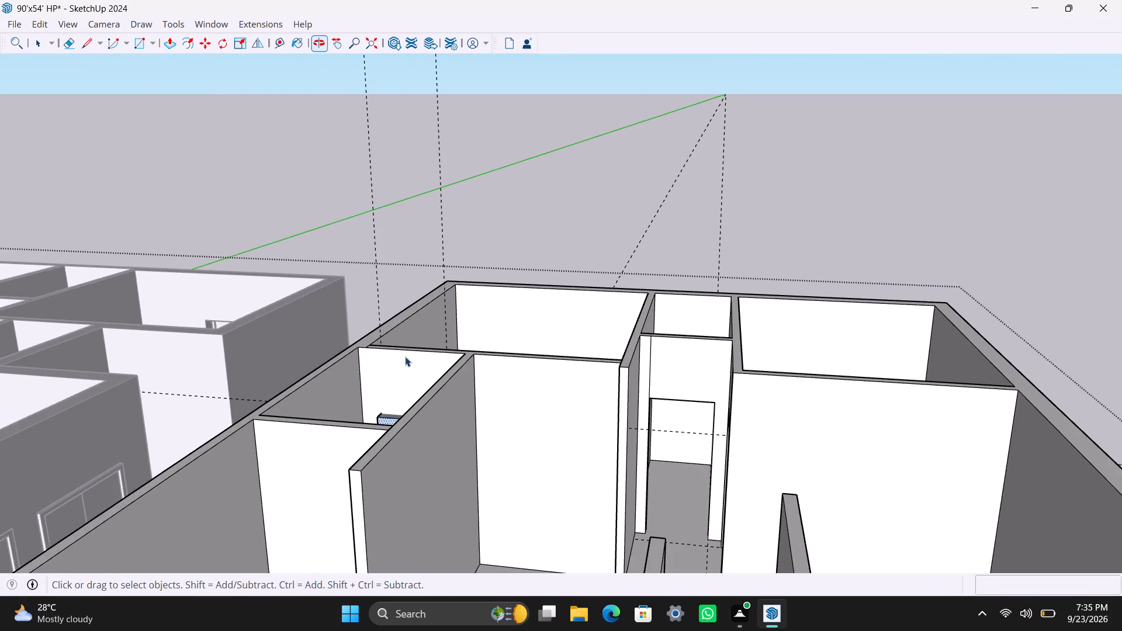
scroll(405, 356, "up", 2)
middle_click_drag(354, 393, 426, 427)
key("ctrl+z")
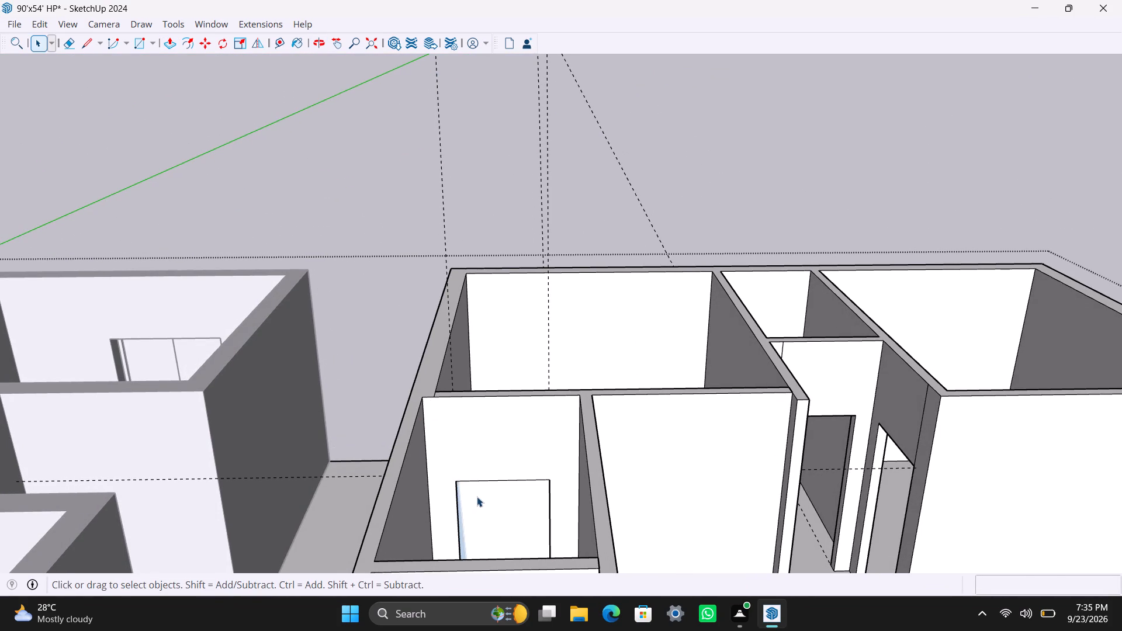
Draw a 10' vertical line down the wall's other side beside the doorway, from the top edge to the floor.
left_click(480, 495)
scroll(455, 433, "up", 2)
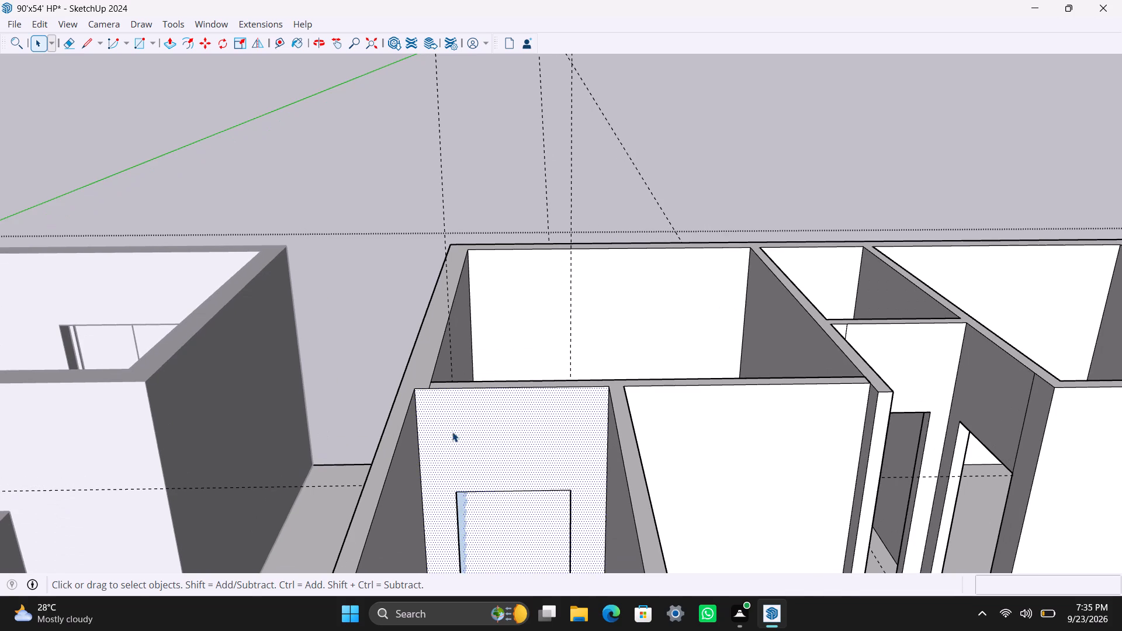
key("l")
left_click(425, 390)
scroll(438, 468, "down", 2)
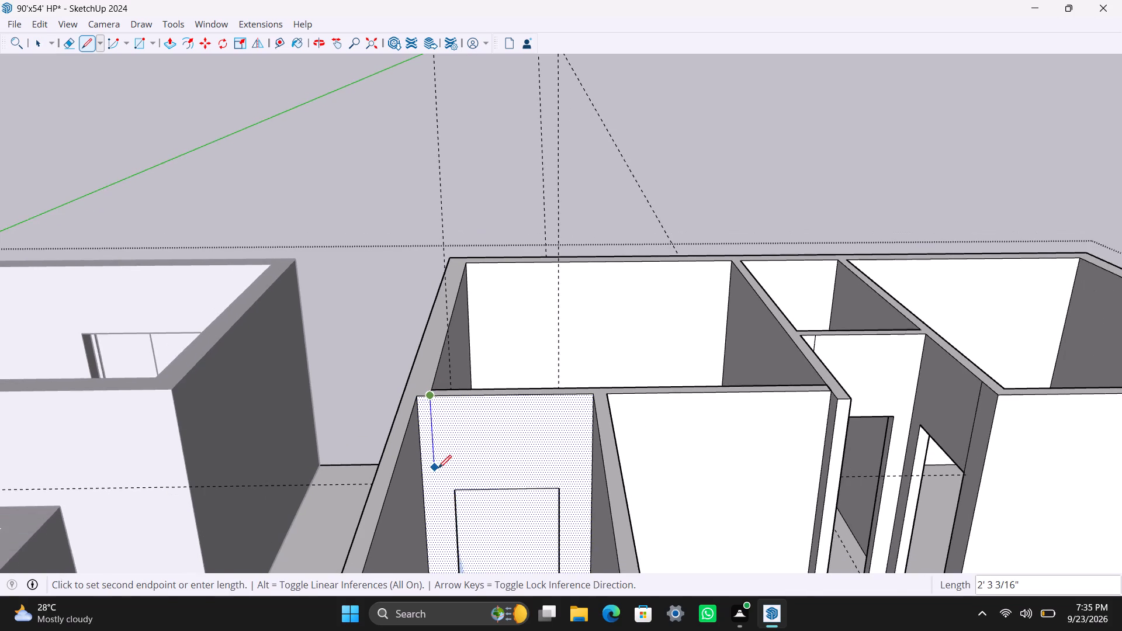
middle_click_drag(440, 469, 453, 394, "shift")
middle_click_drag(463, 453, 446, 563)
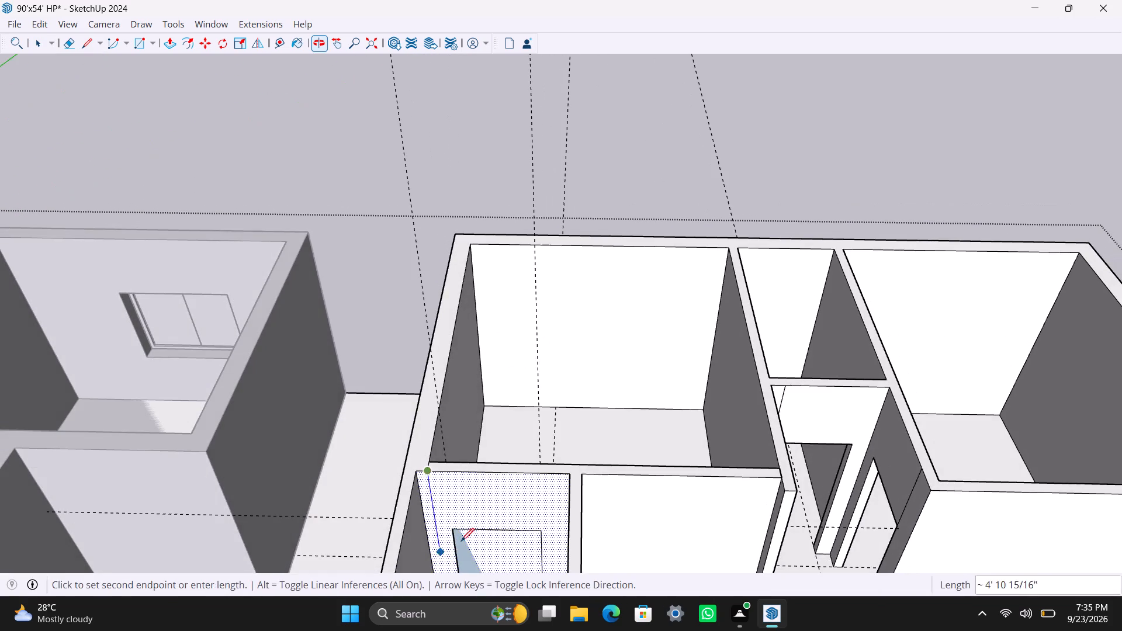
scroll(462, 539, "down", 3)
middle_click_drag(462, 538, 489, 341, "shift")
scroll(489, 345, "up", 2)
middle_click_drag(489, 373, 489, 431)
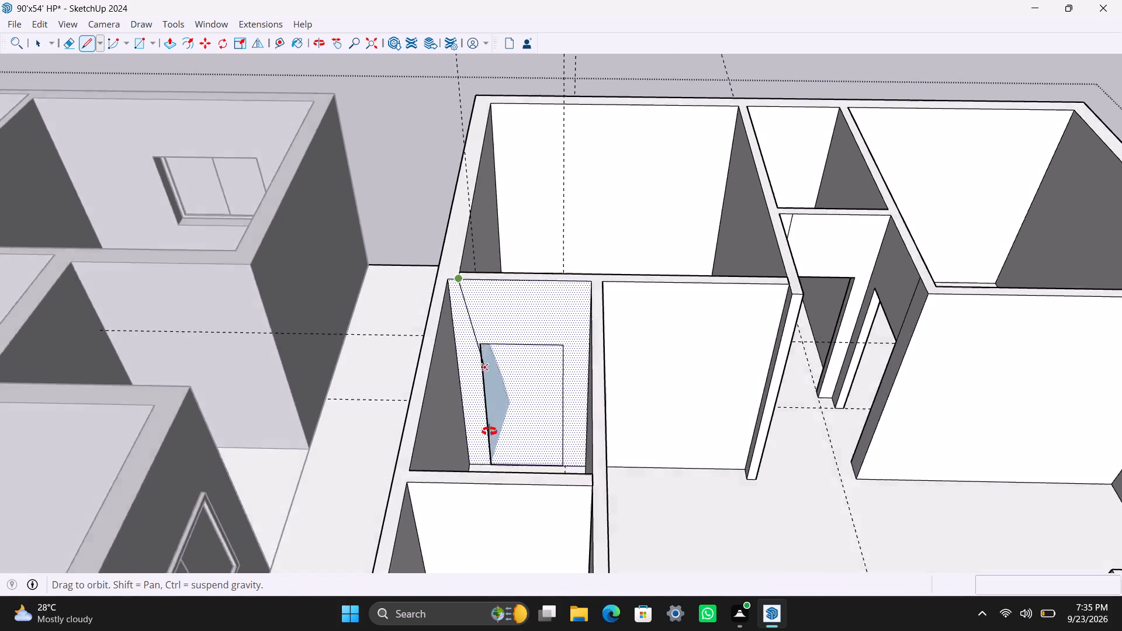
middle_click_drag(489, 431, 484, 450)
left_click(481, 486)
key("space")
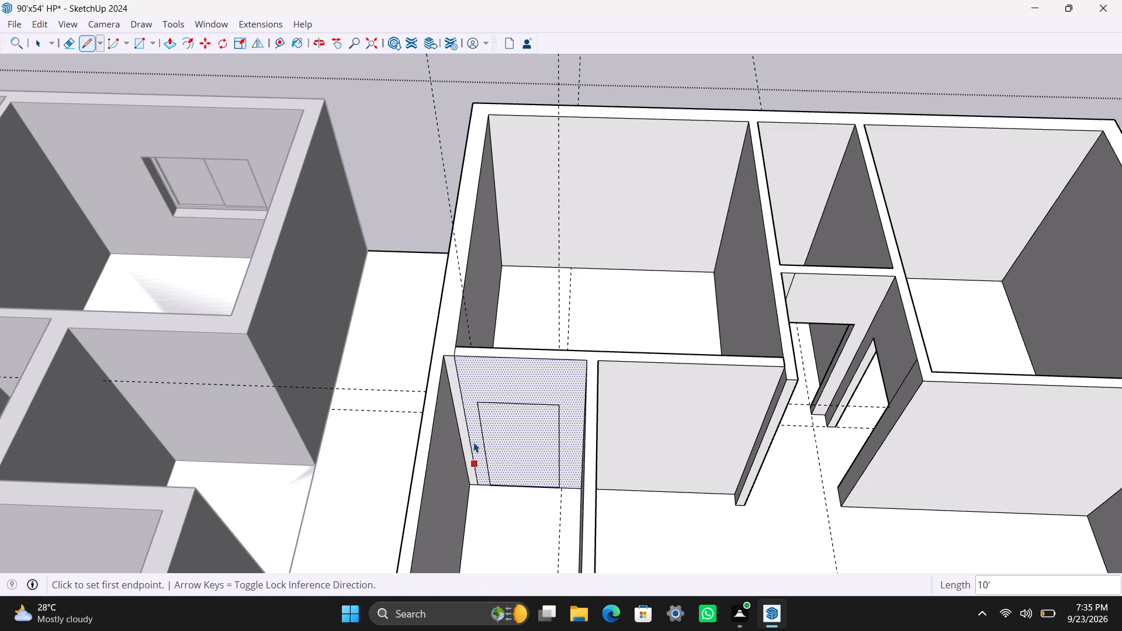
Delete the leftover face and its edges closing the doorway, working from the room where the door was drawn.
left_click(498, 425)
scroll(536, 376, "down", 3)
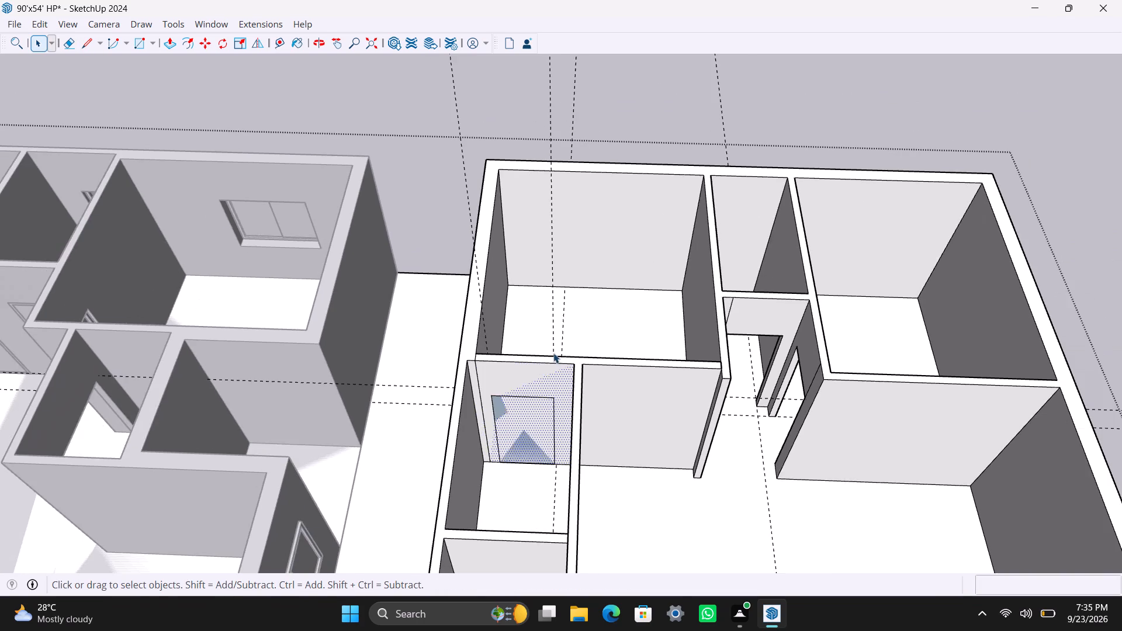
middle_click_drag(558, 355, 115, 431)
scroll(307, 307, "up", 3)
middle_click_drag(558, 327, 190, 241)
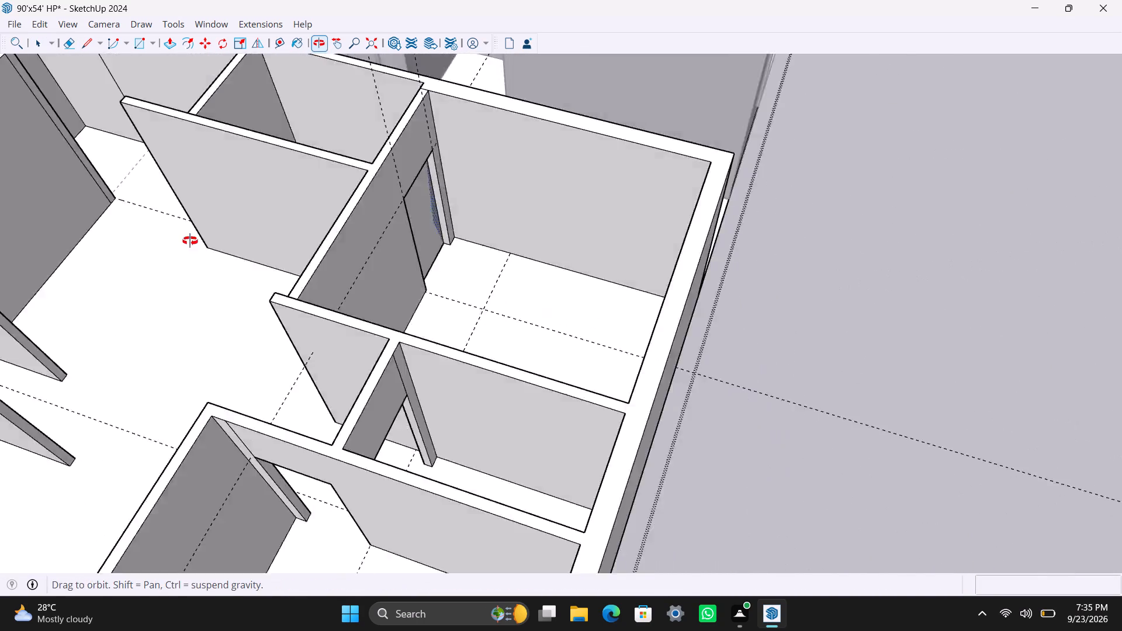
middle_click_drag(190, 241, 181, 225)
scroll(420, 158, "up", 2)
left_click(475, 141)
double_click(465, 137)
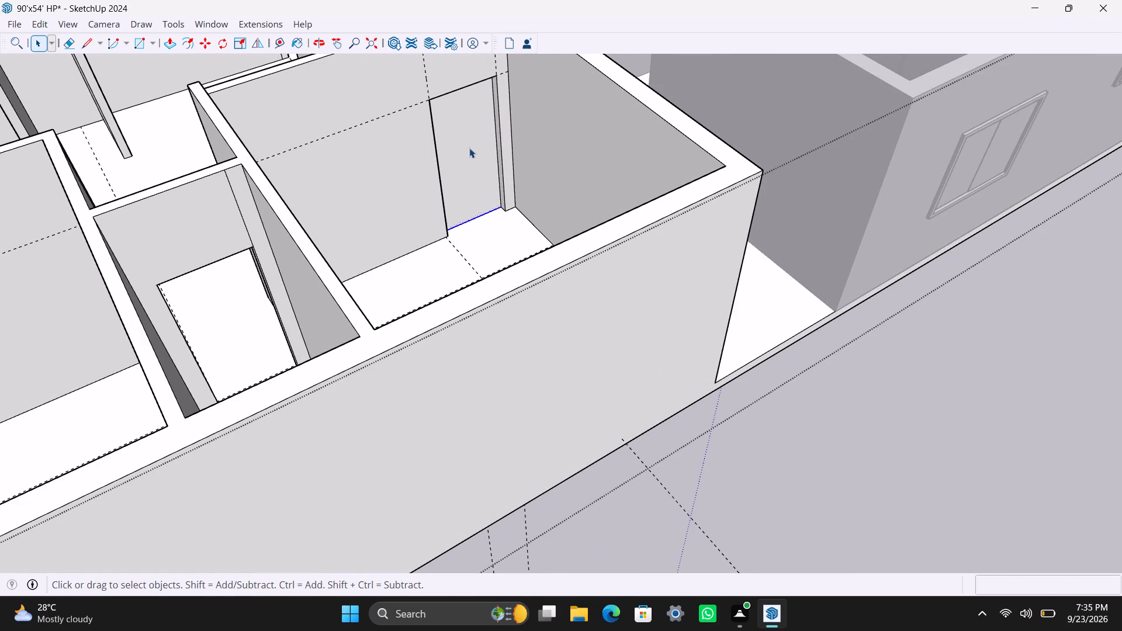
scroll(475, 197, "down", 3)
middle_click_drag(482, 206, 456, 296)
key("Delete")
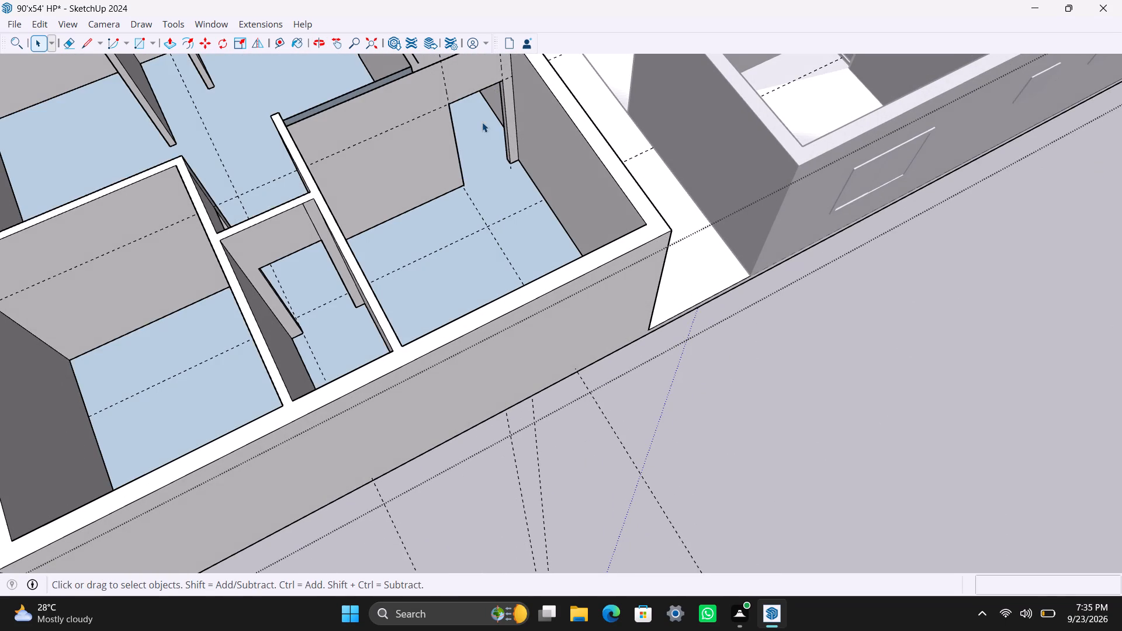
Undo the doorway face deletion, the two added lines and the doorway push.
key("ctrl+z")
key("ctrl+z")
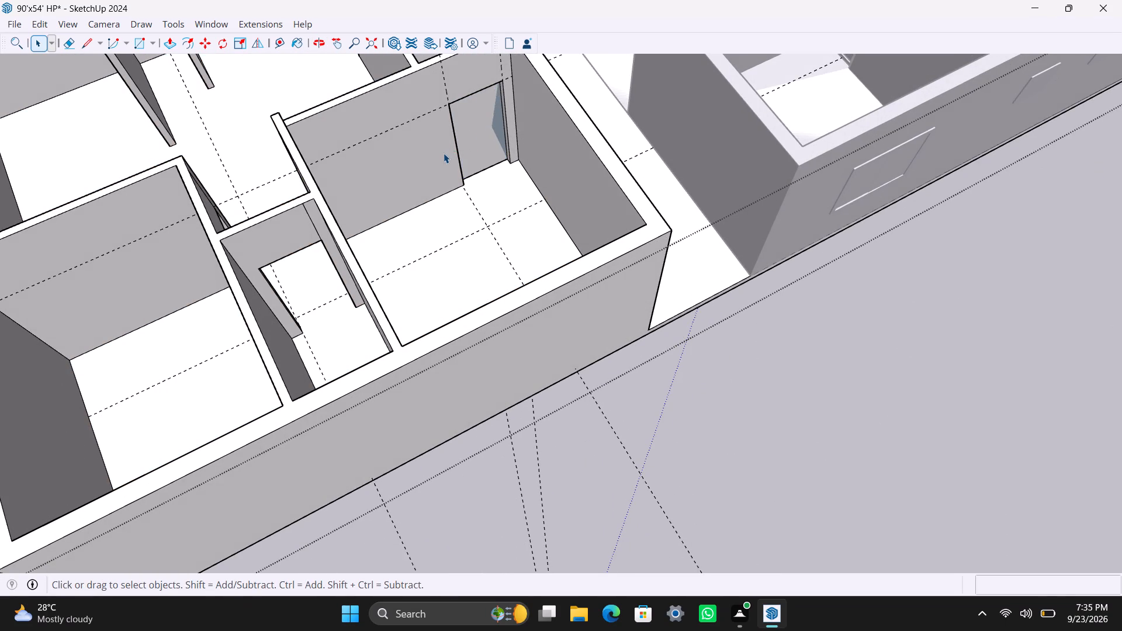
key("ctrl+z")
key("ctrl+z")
Examine the other side of the doorway wall and its junction with the outer wall from the adjoining room.
middle_click_drag(464, 198, 785, 224)
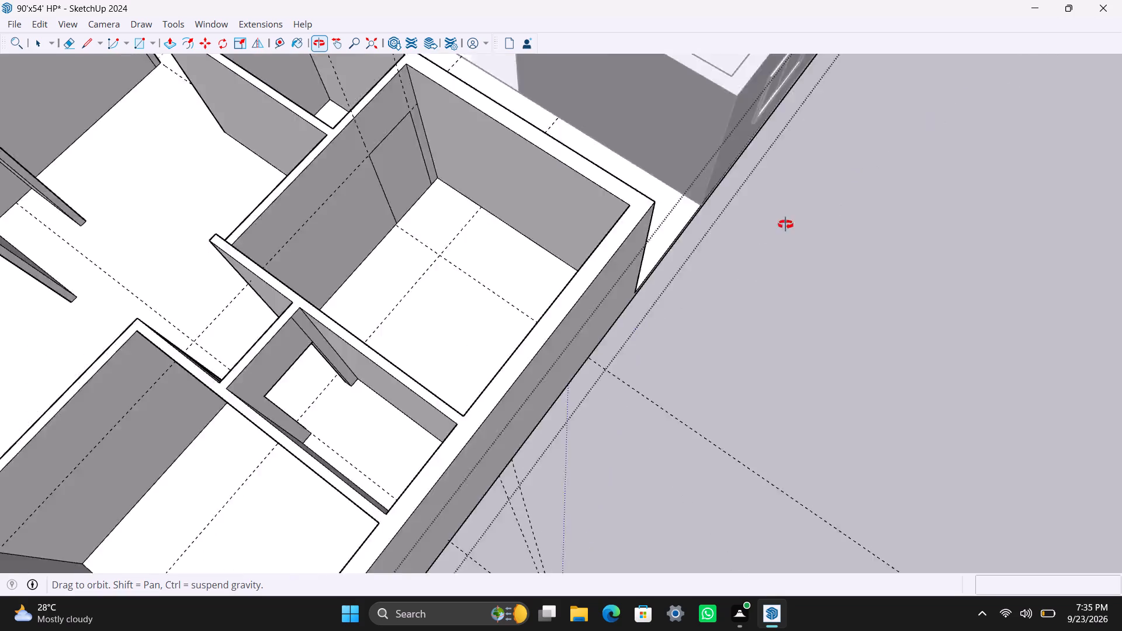
middle_click_drag(785, 224, 998, 162)
scroll(352, 402, "up", 3)
middle_click_drag(189, 332, 649, 310)
scroll(745, 367, "down", 3)
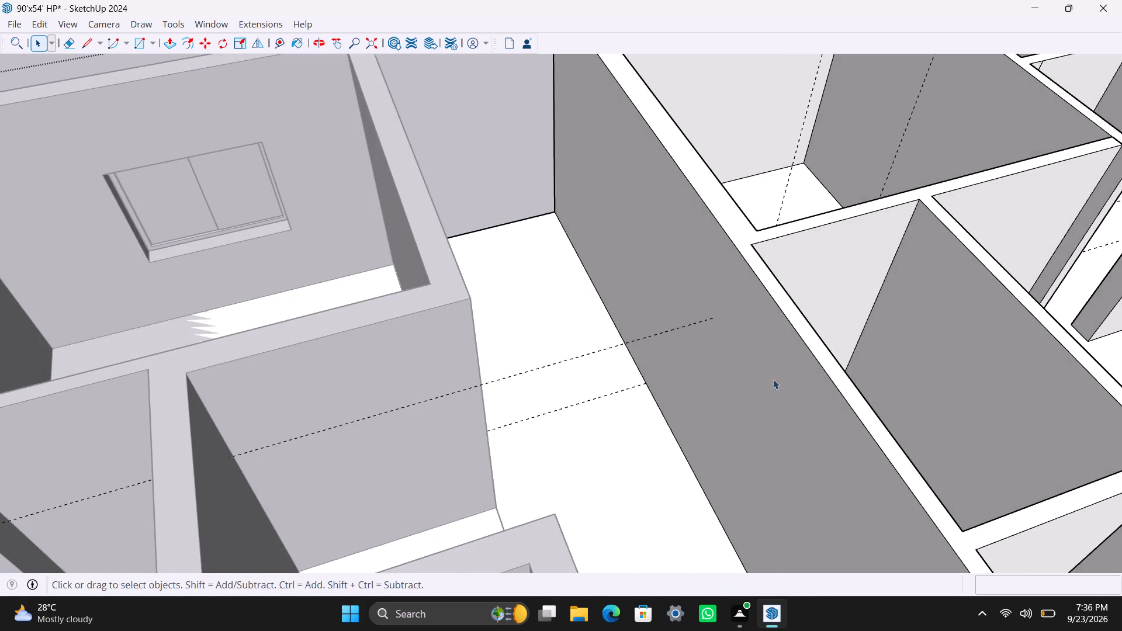
scroll(592, 294, "up", 3)
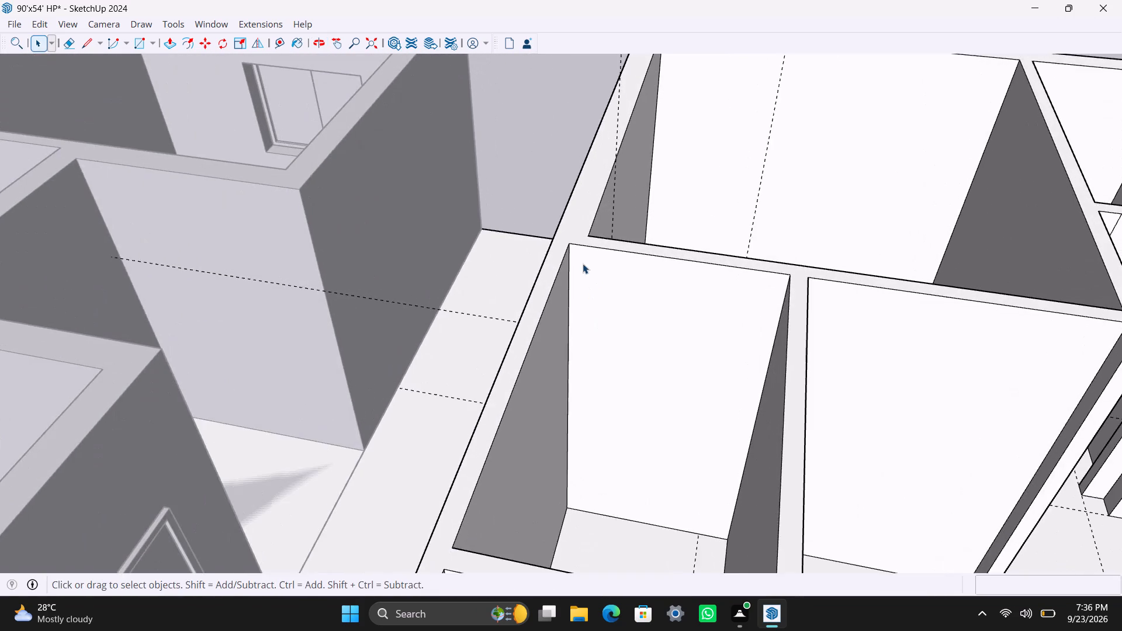
middle_click_drag(580, 262, 609, 306)
scroll(618, 359, "up", 4)
scroll(622, 353, "down", 1)
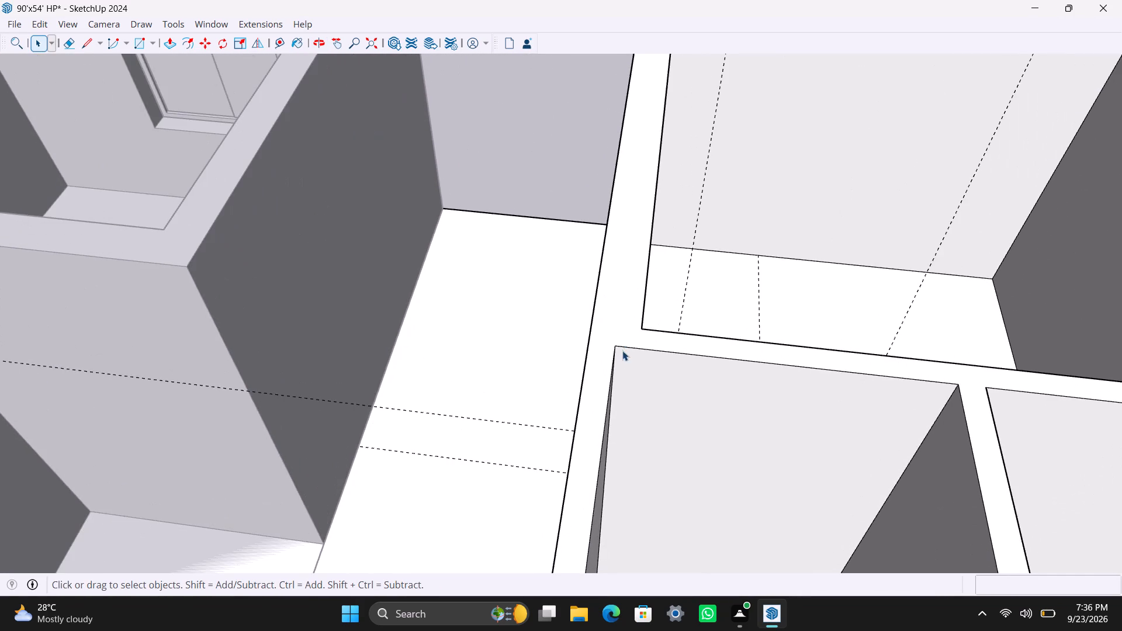
Draw a line of about 4 1/2" across the wall's top, from the inner corner at the outer wall to the opposite edge.
scroll(622, 351, "down", 1)
key("l")
left_click(640, 336)
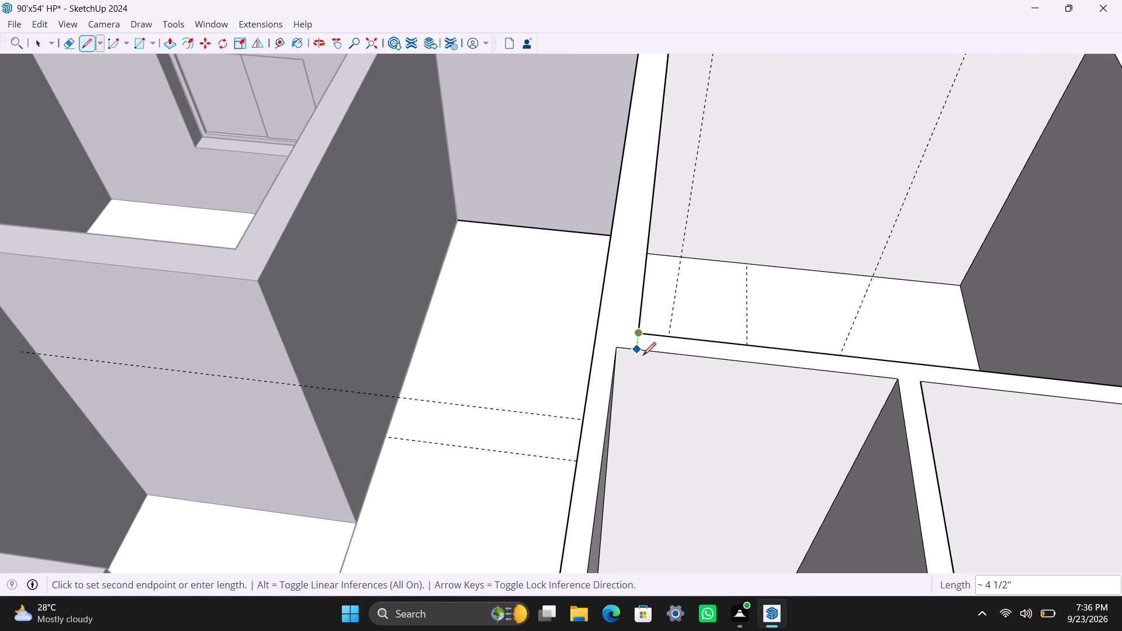
left_click(643, 355)
Draw a 10' vertical line down the wall's other side, from the end of that top line to the floor.
scroll(627, 436, "down", 3)
middle_click_drag(627, 436, 620, 379, "shift")
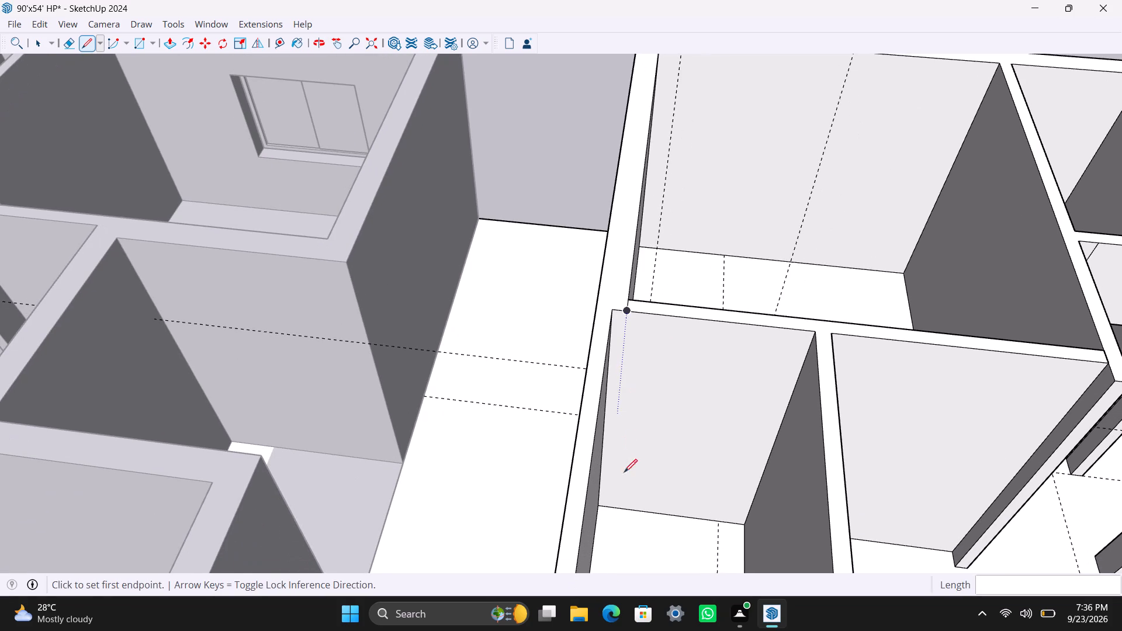
left_click(611, 505)
key("space")
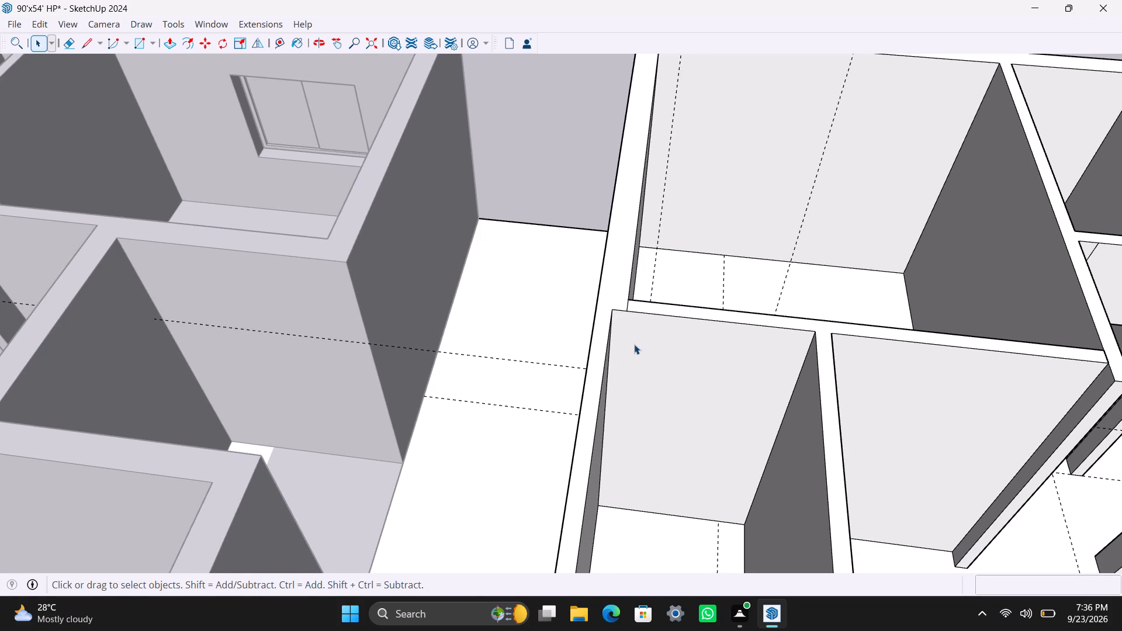
key("l")
left_click_drag(625, 312, 625, 320)
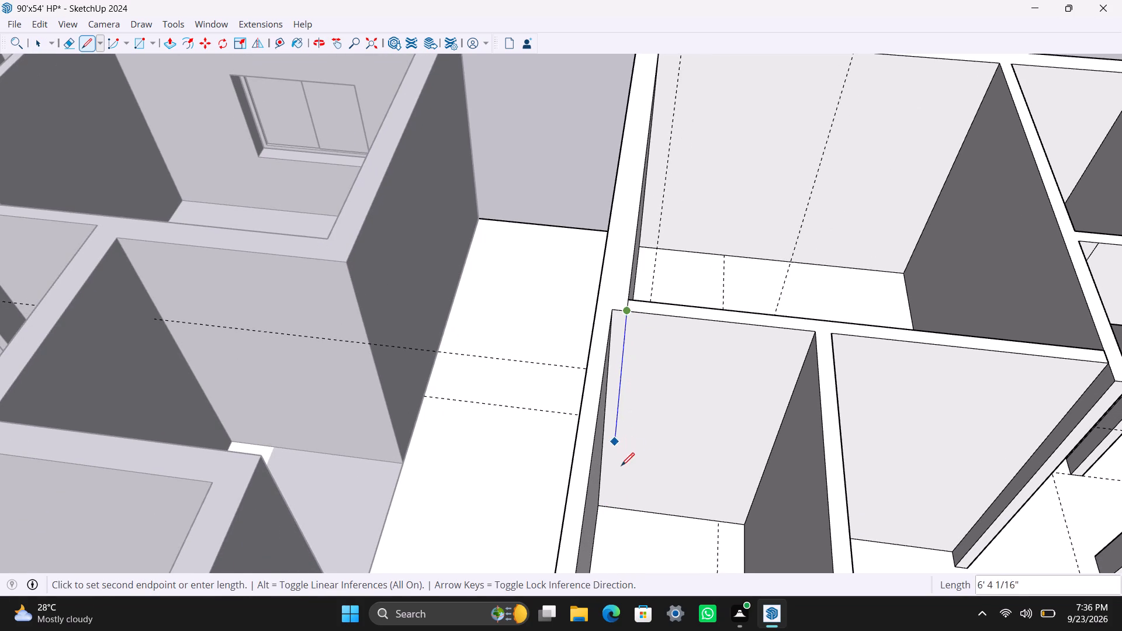
left_click(617, 505)
key("space")
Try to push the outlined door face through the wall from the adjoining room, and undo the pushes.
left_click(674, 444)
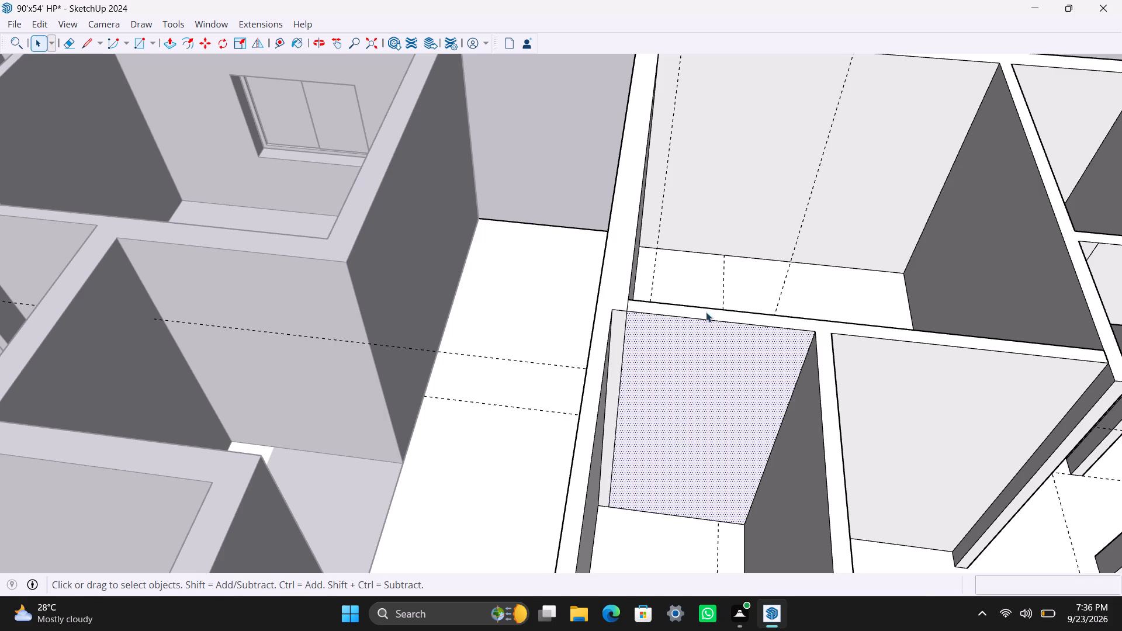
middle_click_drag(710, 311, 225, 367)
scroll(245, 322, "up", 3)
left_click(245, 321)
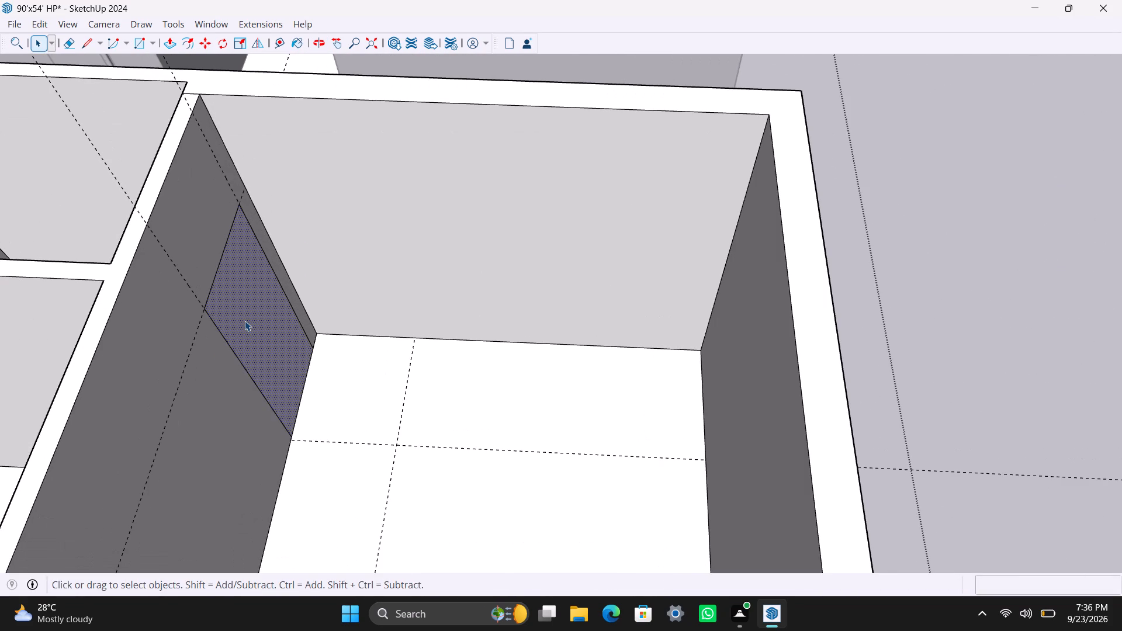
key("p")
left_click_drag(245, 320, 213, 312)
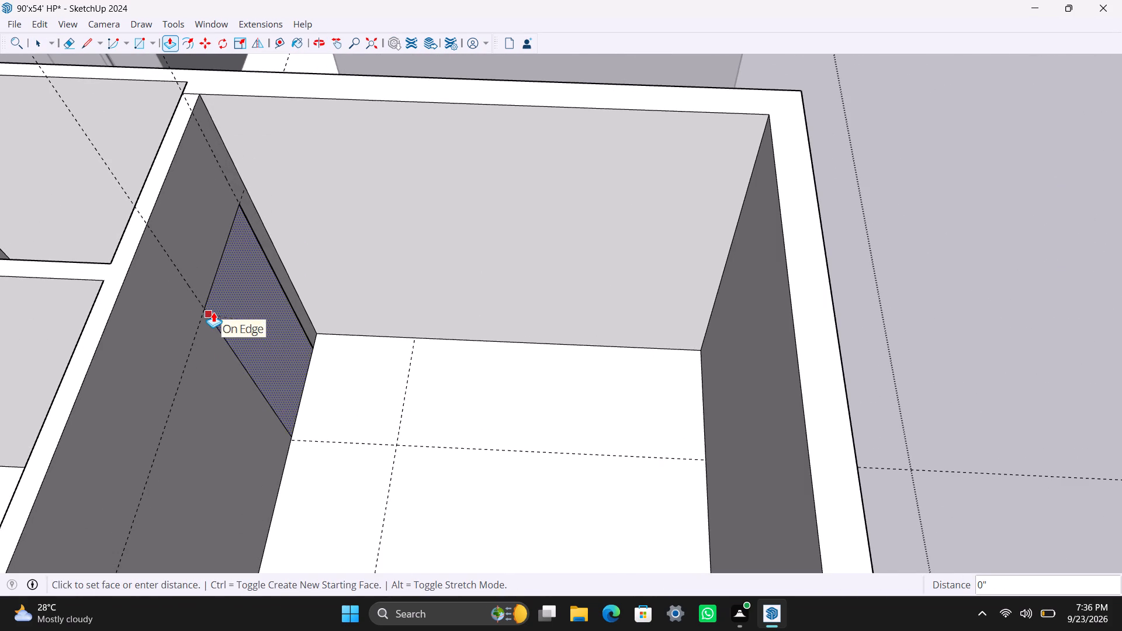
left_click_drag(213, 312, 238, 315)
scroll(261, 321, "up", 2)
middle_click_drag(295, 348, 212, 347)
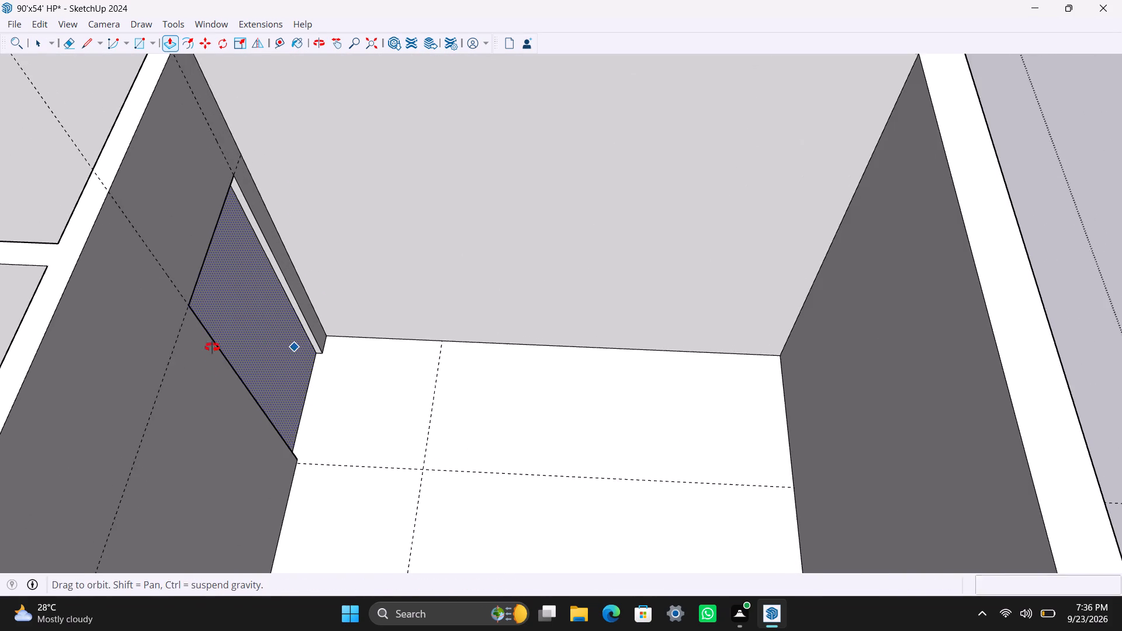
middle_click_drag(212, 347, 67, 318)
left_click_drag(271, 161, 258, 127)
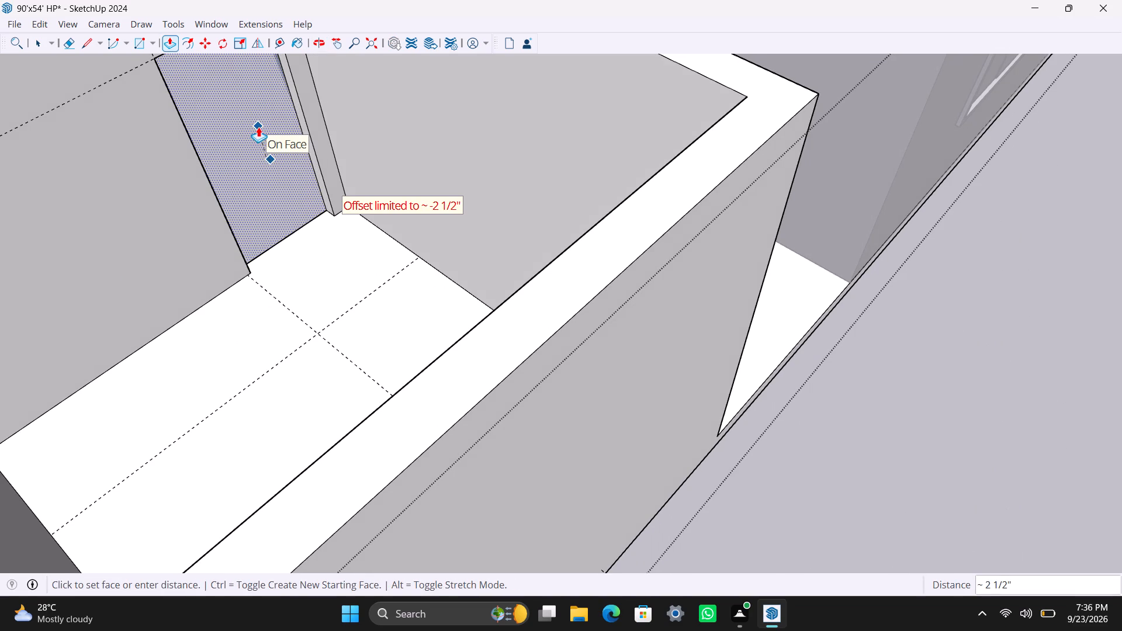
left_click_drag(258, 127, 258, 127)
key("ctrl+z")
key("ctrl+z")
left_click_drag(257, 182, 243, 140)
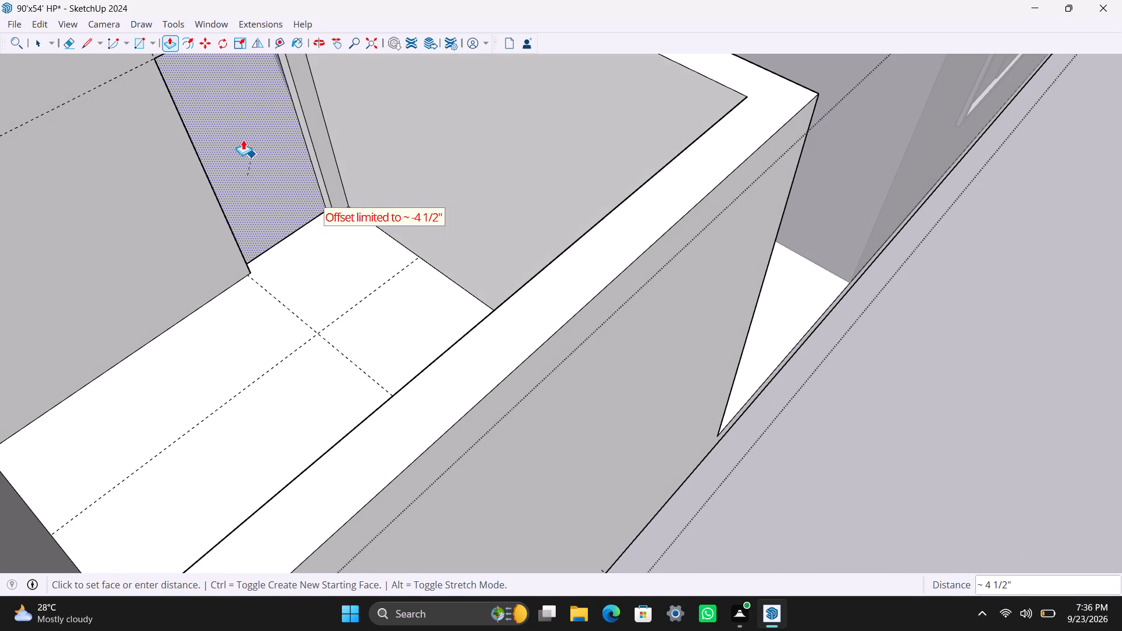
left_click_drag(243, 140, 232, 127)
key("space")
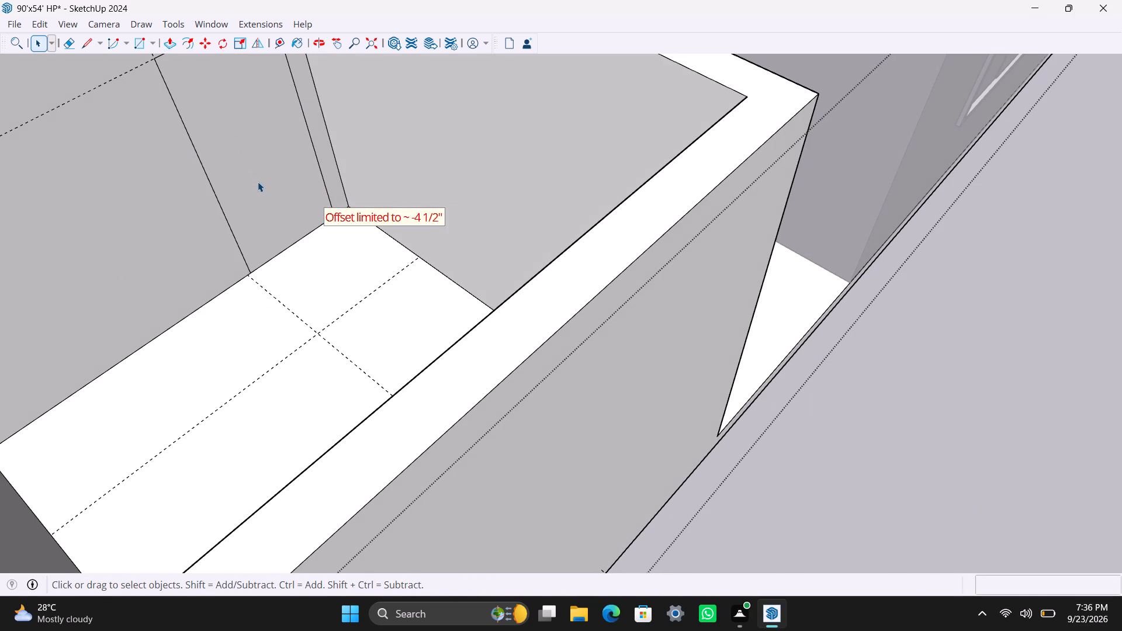
Push the door face through to the wall's far side and delete the faces left closing the doorway.
left_click(262, 187)
key("p")
left_click_drag(262, 195, 236, 152)
key("space")
left_click(251, 167)
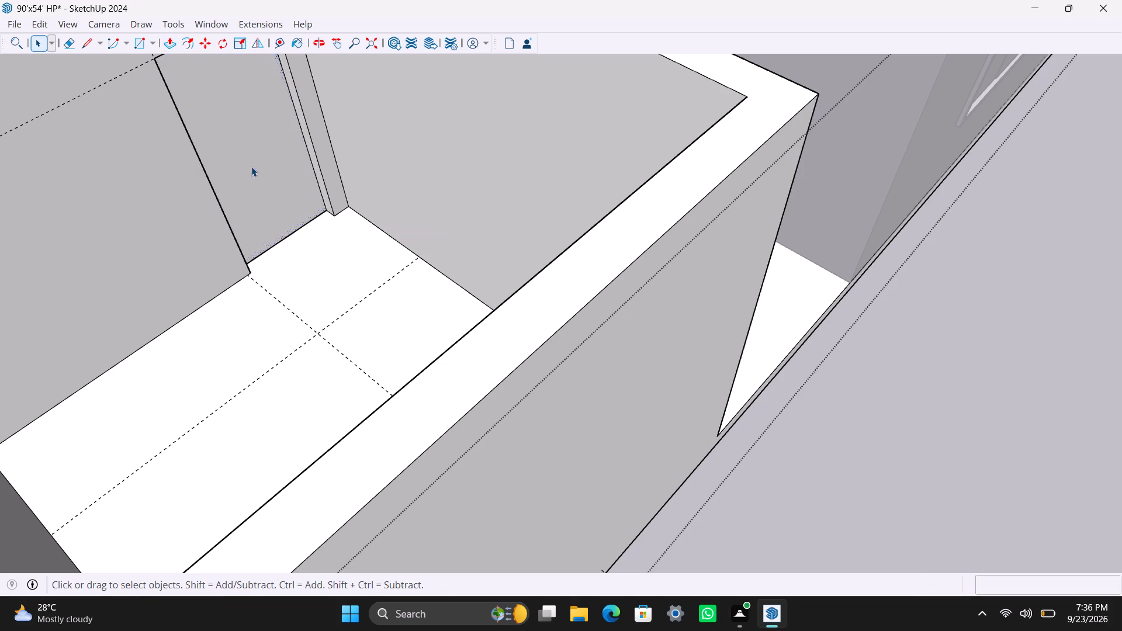
key("Delete")
left_click(268, 189)
key("Delete")
Rebuild the missing wall face with a 10' high rectangle about 8" wide, from the wall's top to the floor beside the doorway.
scroll(252, 222, "down", 5)
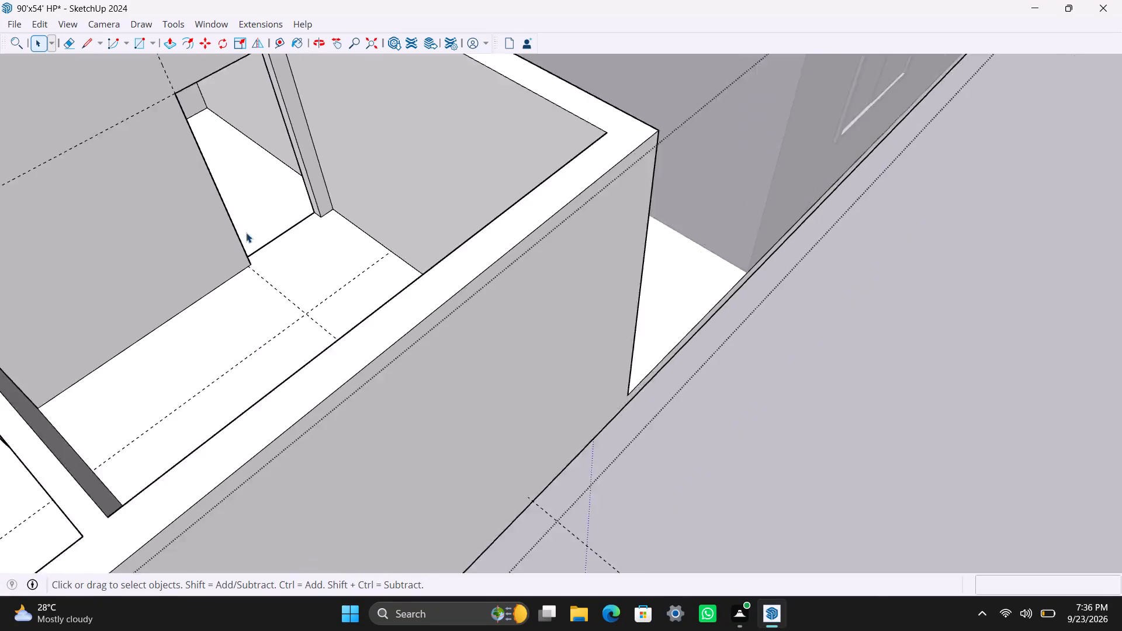
middle_click_drag(243, 233, 839, 216)
middle_click_drag(501, 499, 638, 513)
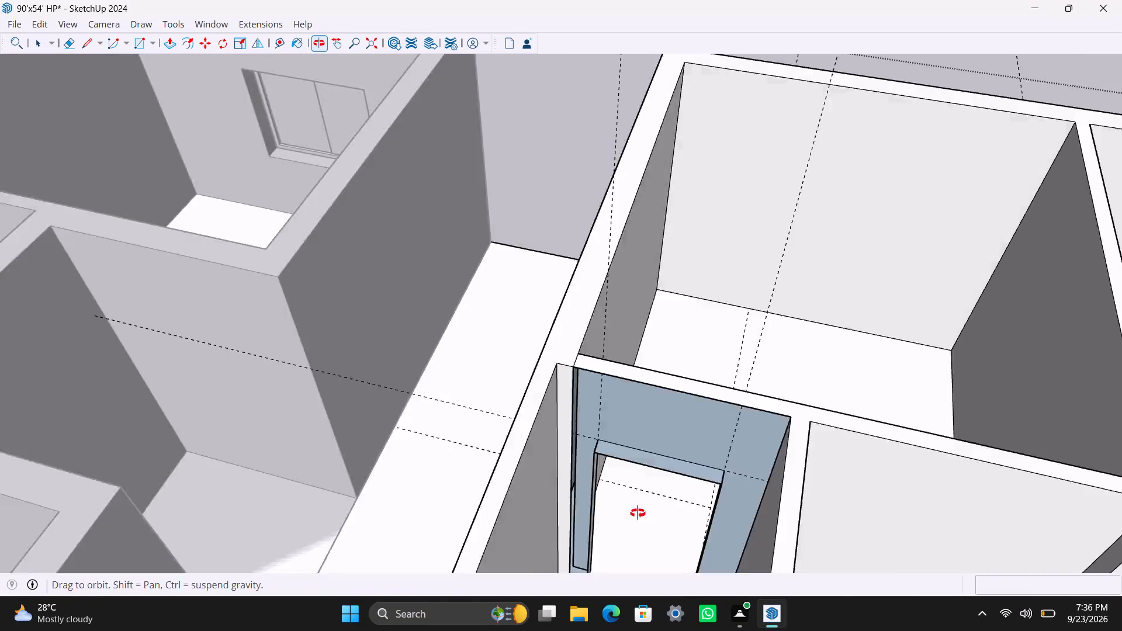
middle_click_drag(638, 513, 670, 505)
scroll(703, 487, "down", 2)
middle_click_drag(718, 486, 433, 371, "shift")
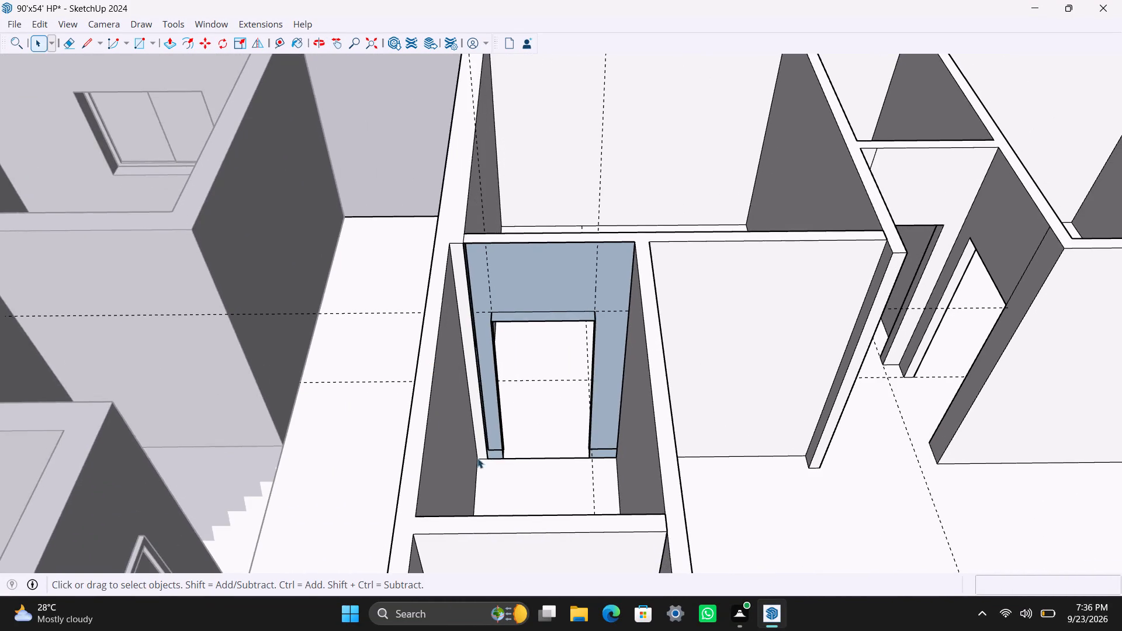
scroll(482, 458, "up", 4)
key("r")
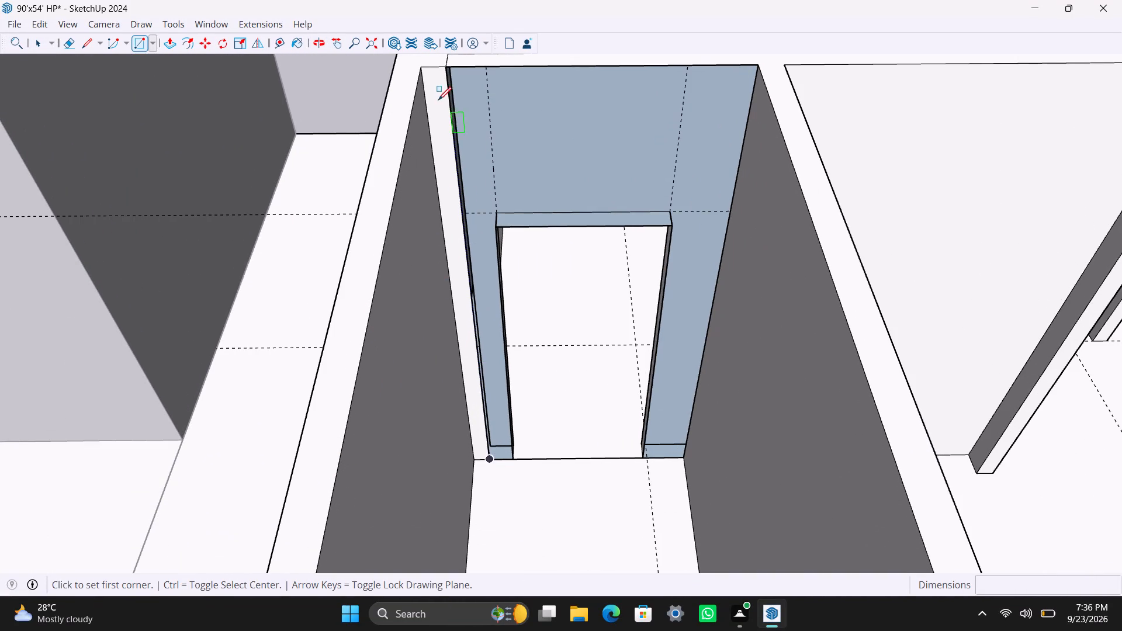
left_click(445, 69)
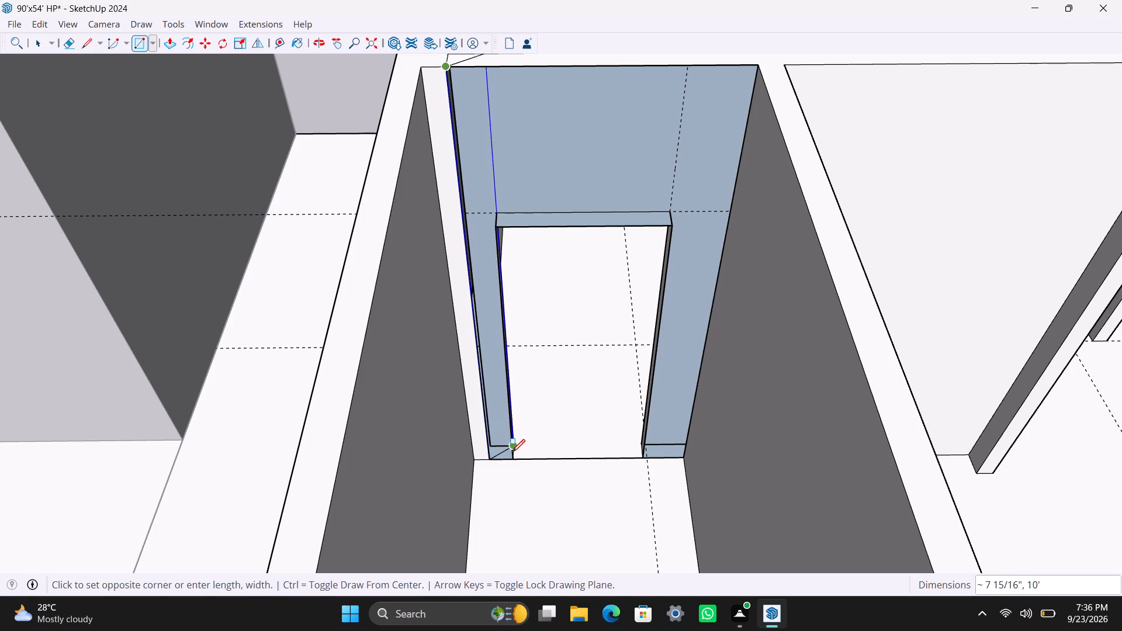
left_click(512, 456)
key("space")
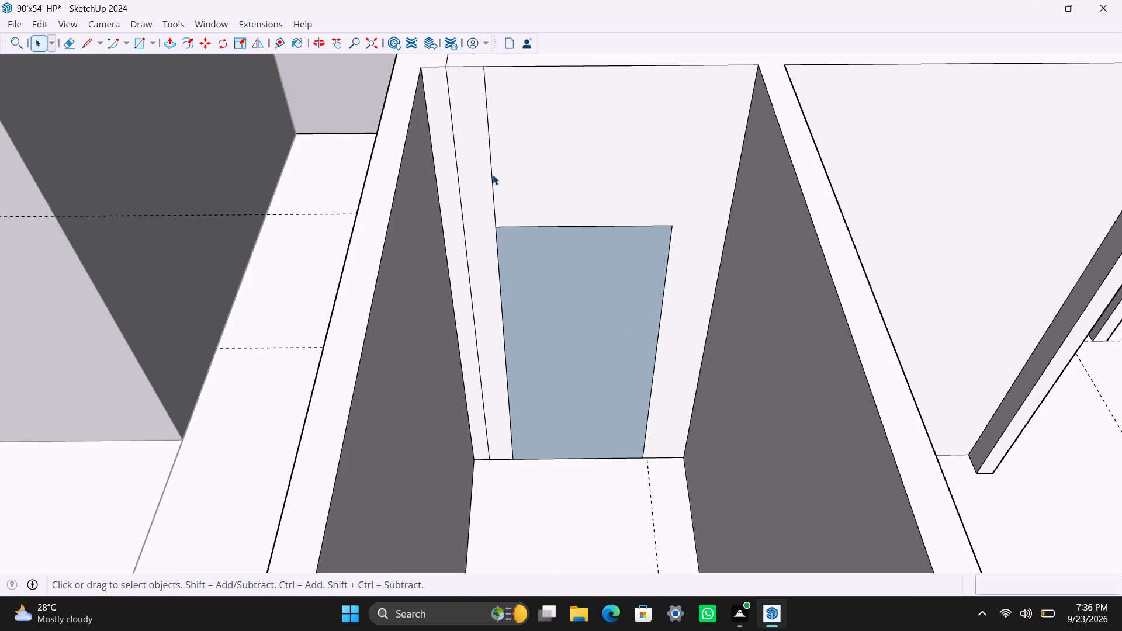
Delete the face filling the doorway in the rebuilt wall.
scroll(514, 373, "down", 4)
left_click(534, 365)
key("Delete")
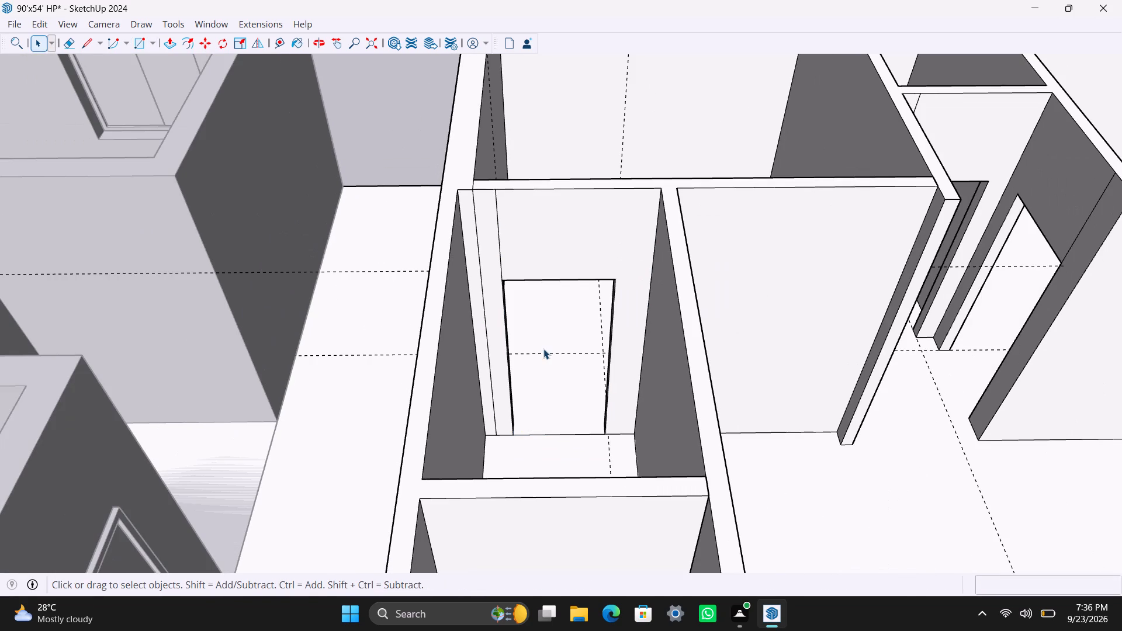
Extend the free end of the short partition beside the small room's doorway by 1'6" with Push/Pull.
scroll(556, 330, "down", 5)
middle_click_drag(591, 342, 289, 391)
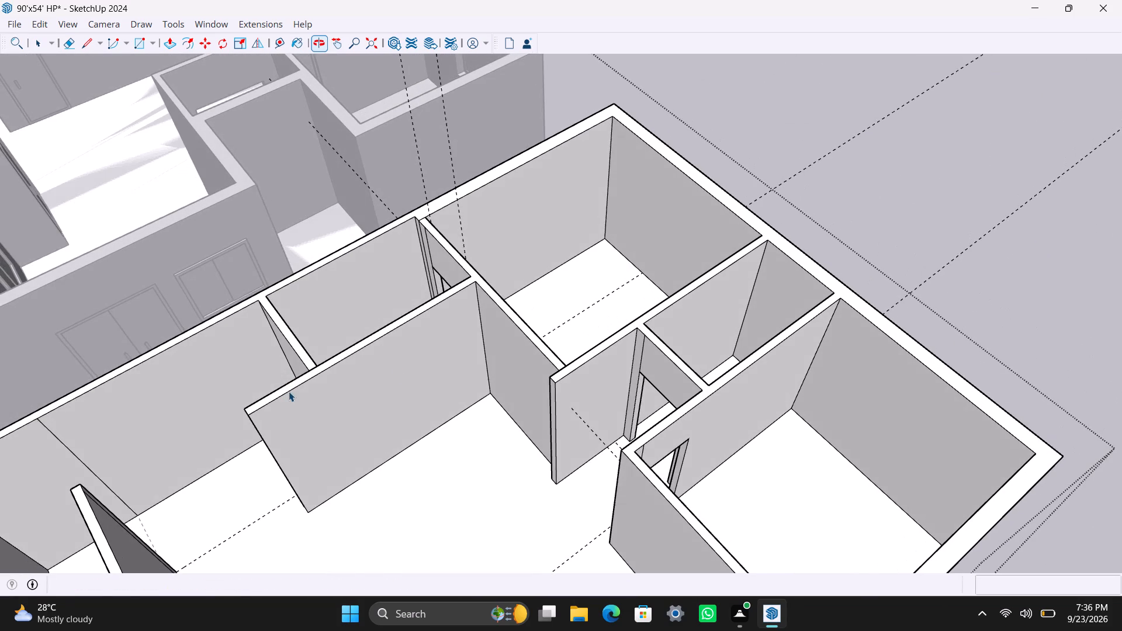
scroll(389, 341, "up", 2)
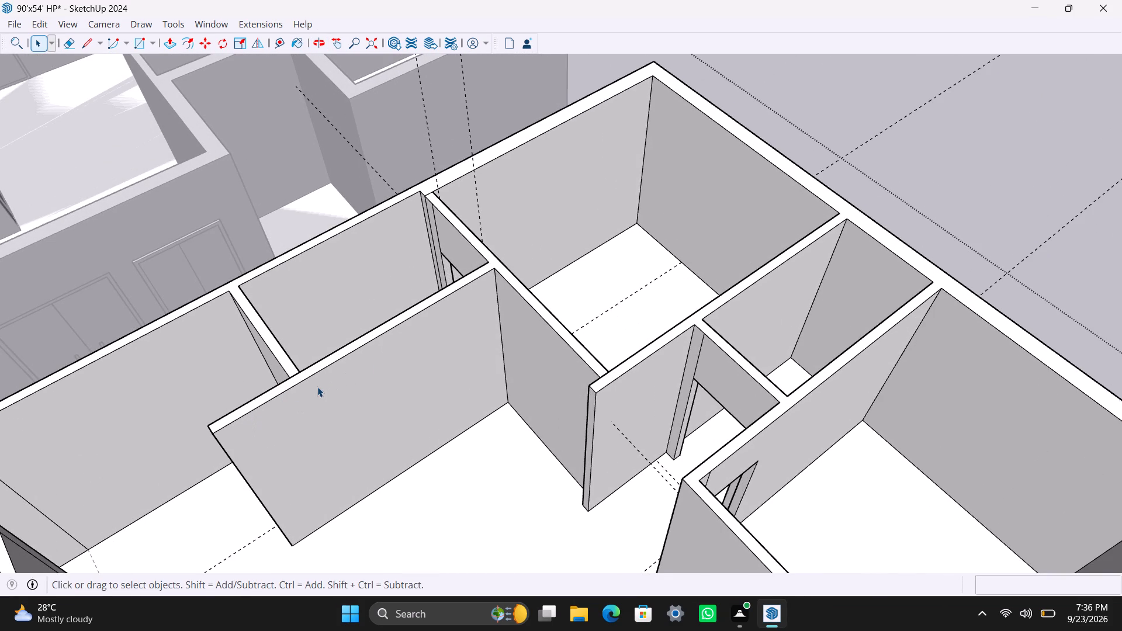
scroll(317, 387, "down", 3)
middle_click_drag(534, 408, 592, 408)
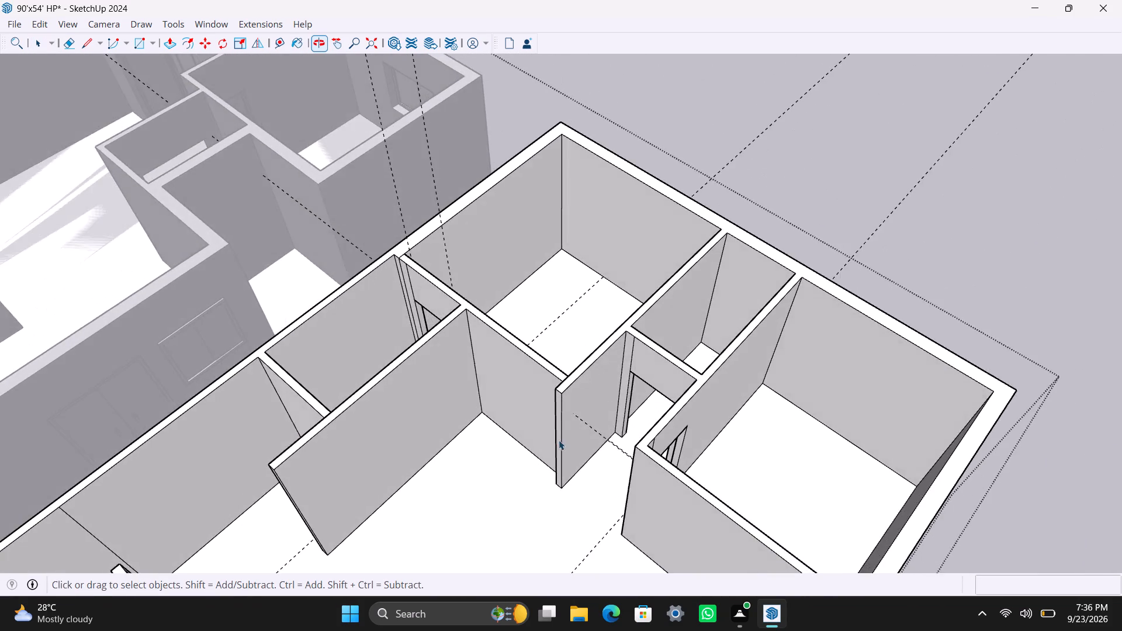
scroll(559, 441, "up", 6)
left_click(559, 402)
left_click(560, 398)
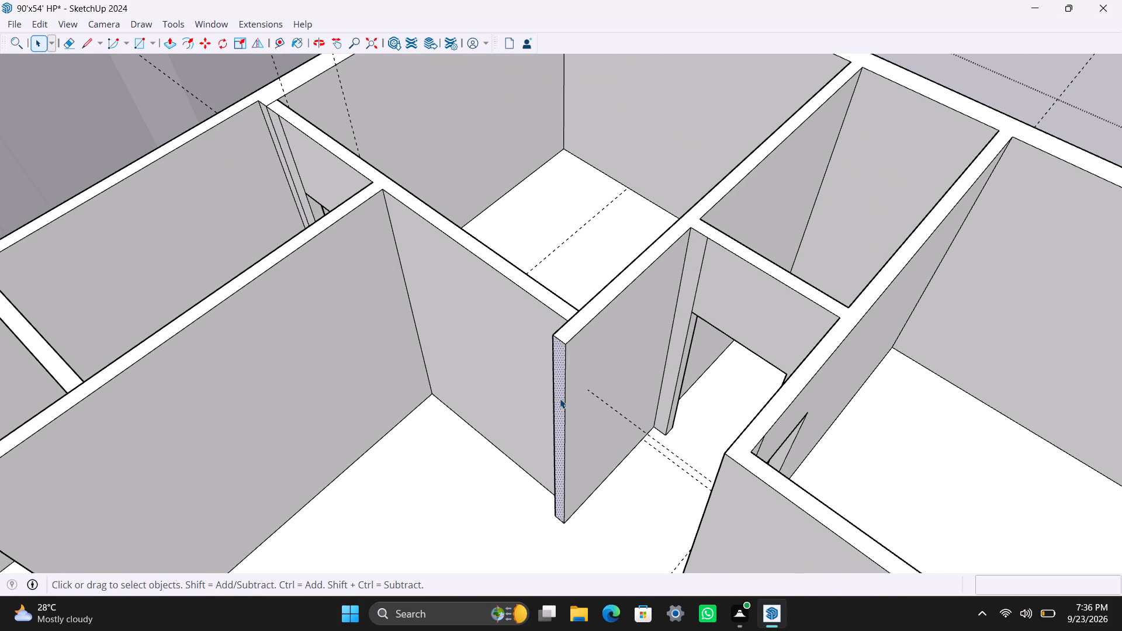
key("p")
left_click_drag(560, 398, 547, 415)
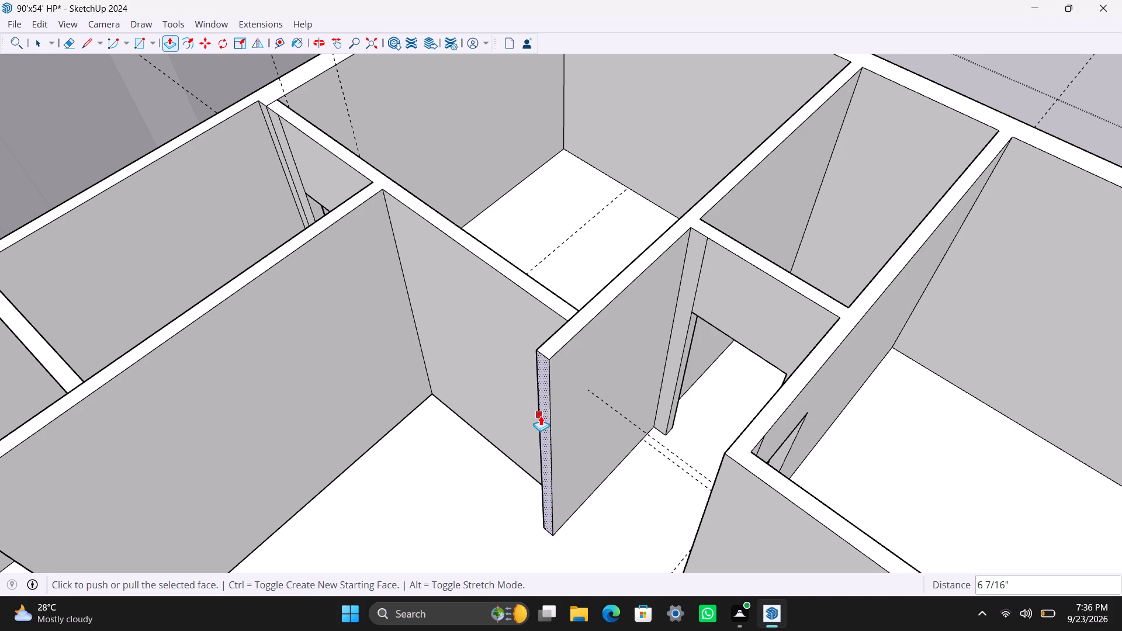
type("1'6\"")
key("Return")
key("space")
Save the model.
key("ctrl+s")
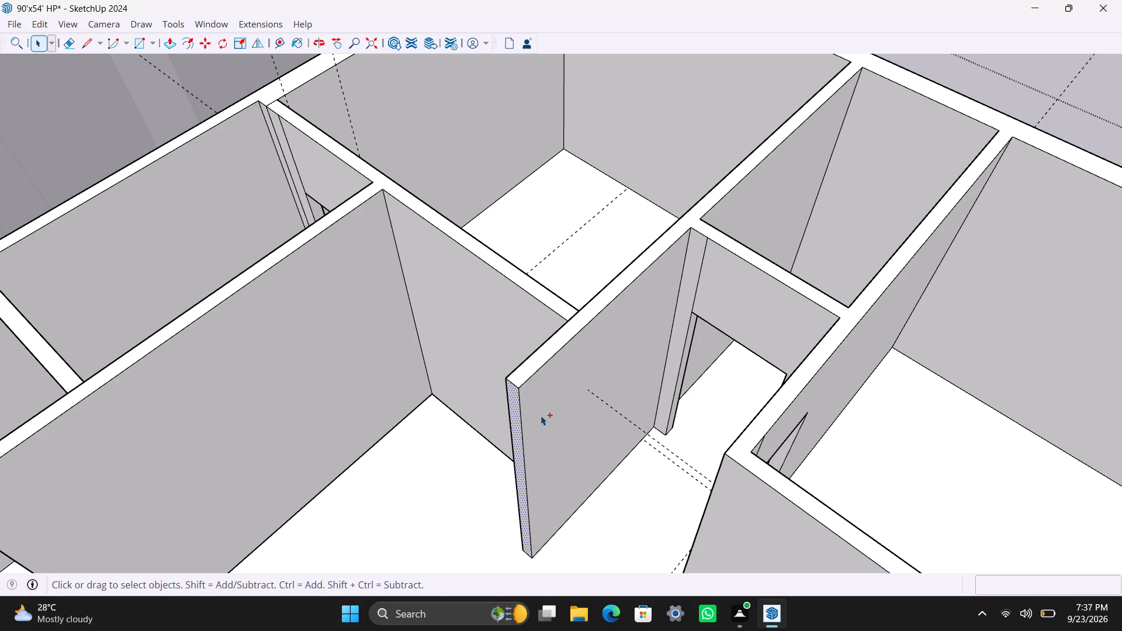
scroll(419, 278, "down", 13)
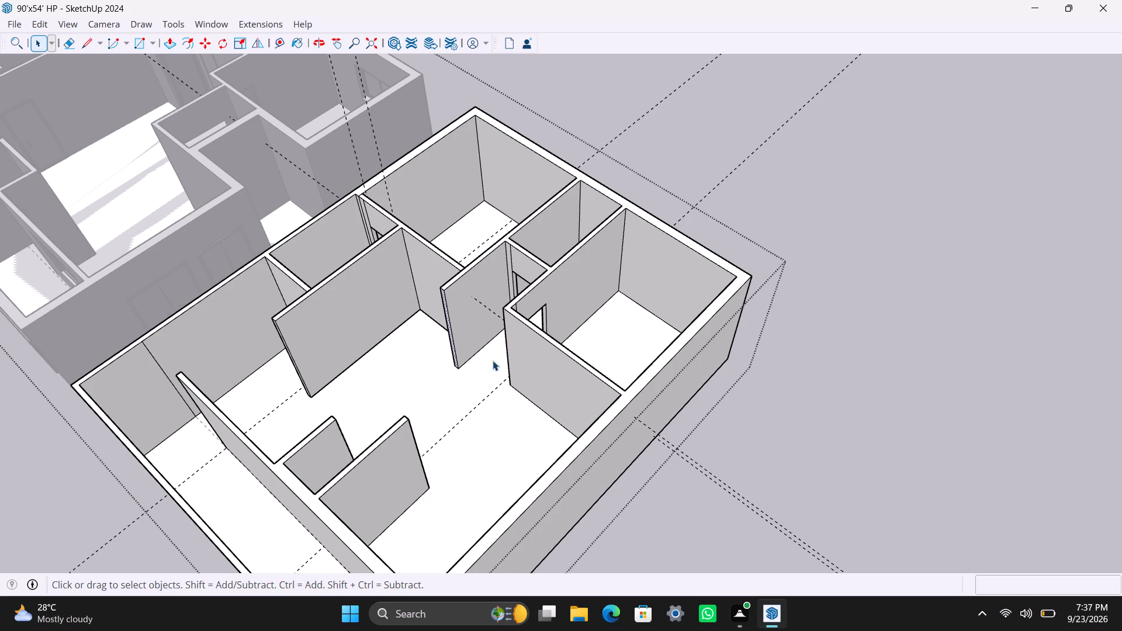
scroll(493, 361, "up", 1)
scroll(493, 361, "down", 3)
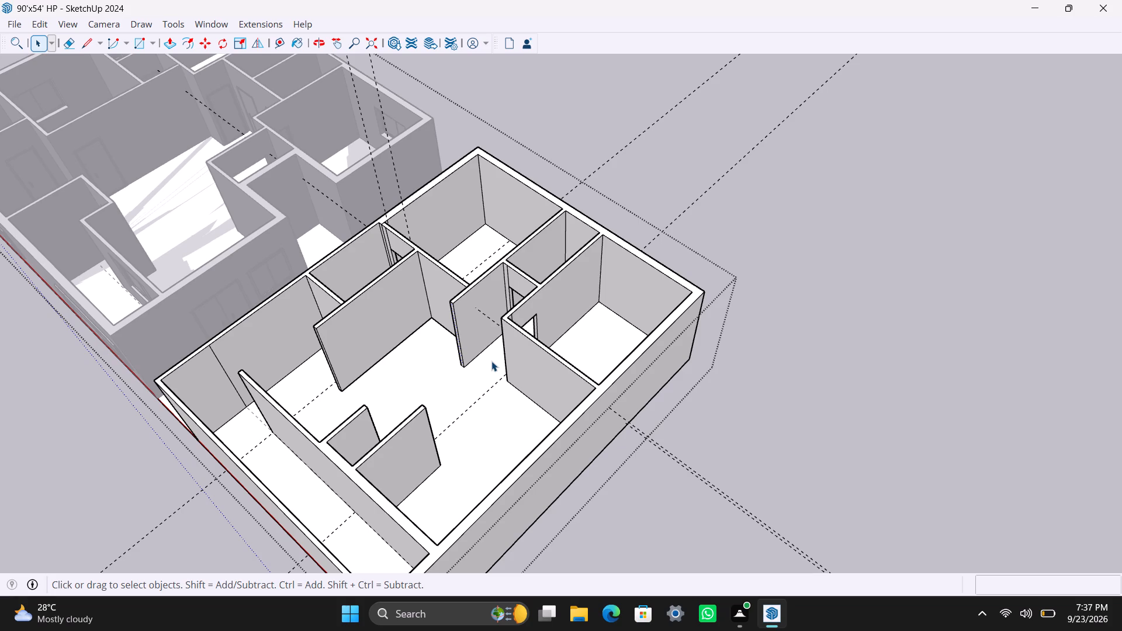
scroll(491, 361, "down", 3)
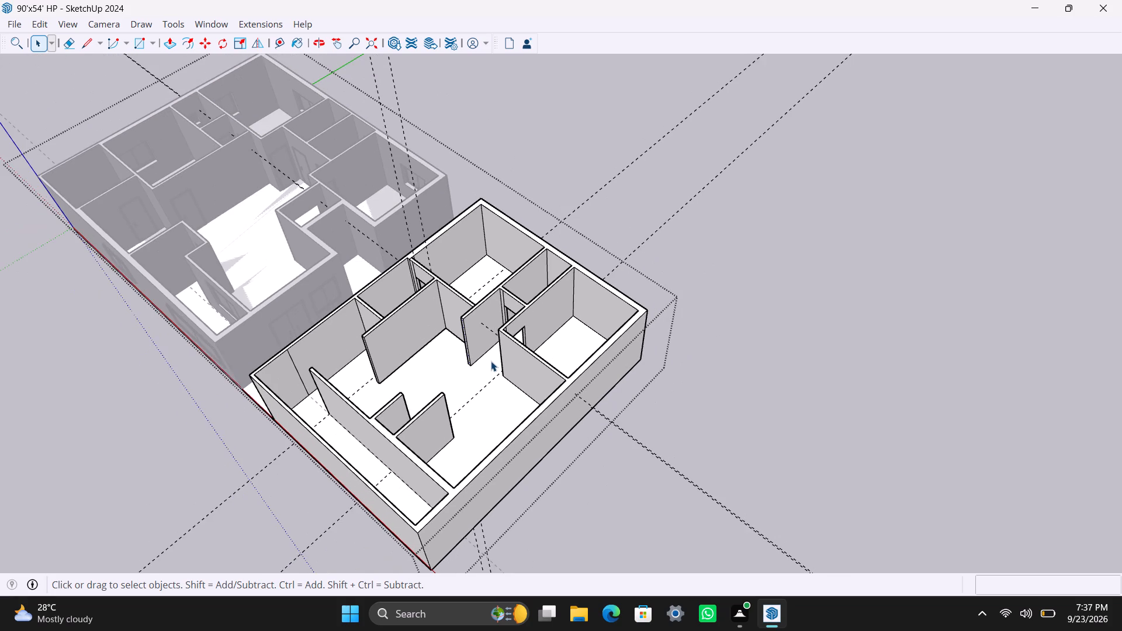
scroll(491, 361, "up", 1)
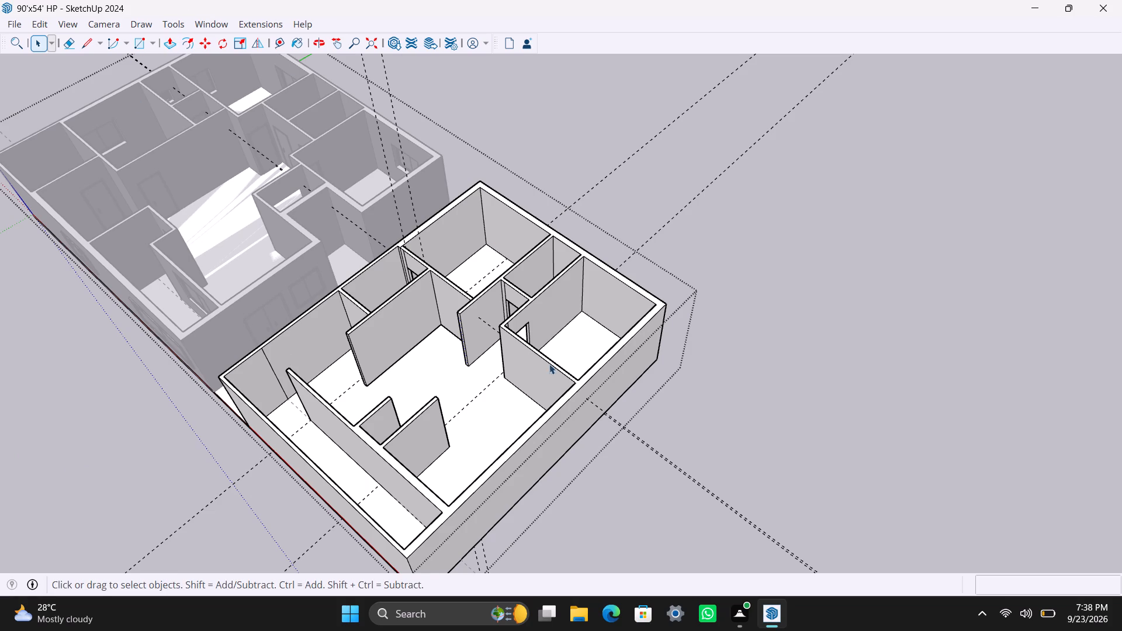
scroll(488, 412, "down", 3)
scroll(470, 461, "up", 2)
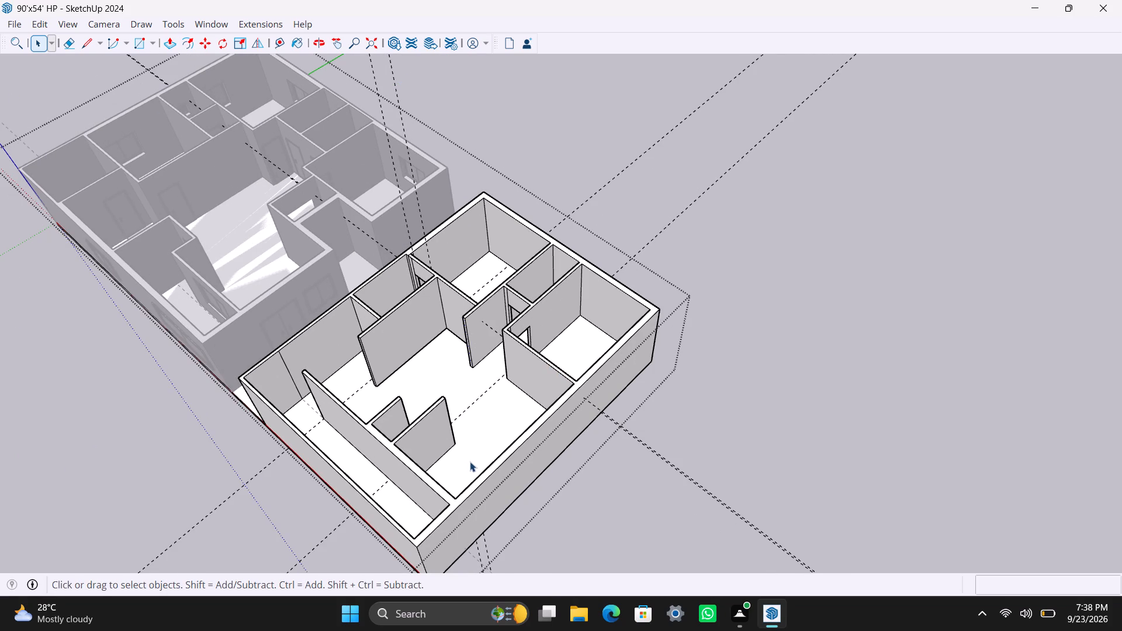
Examine the second unit's floor, central hall and free-standing partitions from several angles.
left_click(470, 462)
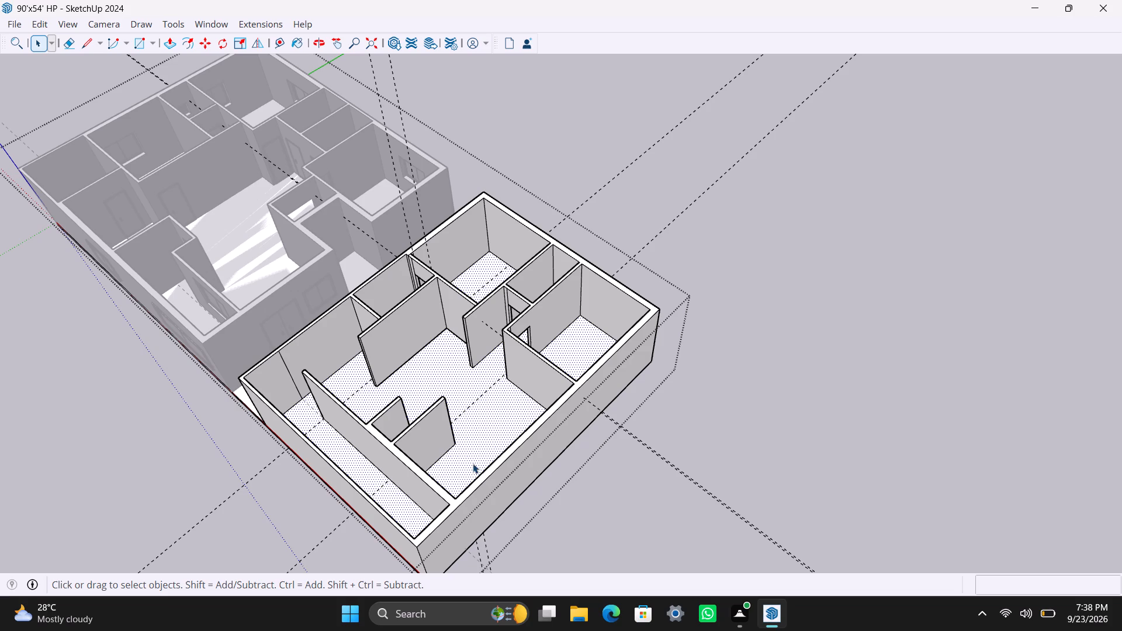
scroll(428, 394, "up", 2)
scroll(347, 296, "up", 2)
middle_click_drag(390, 419, 226, 475)
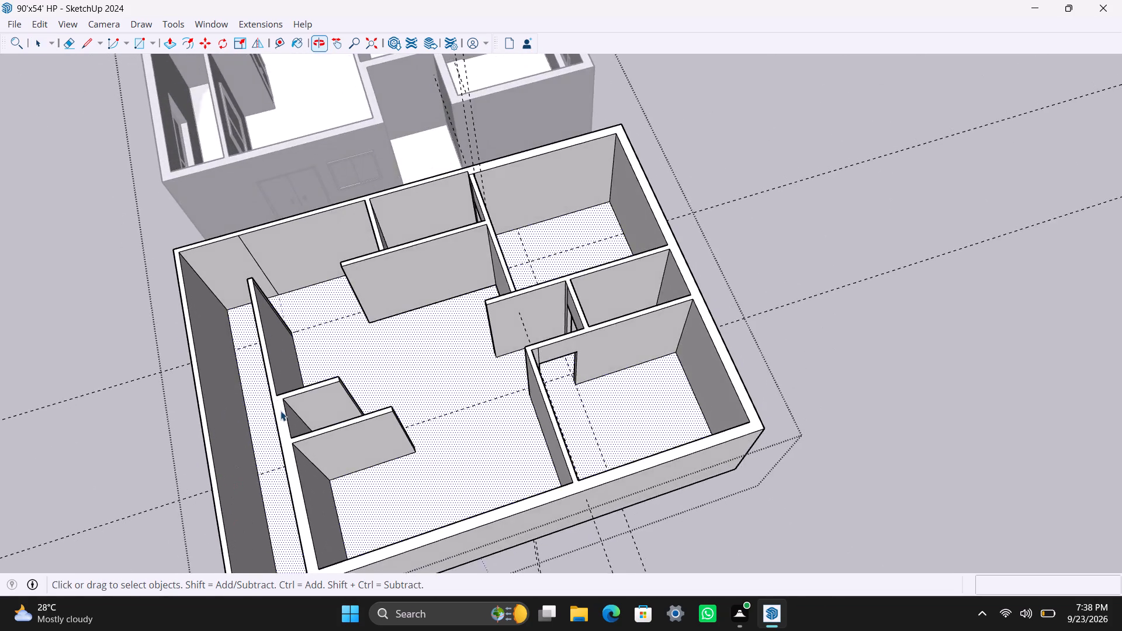
scroll(293, 392, "up", 6)
middle_click_drag(359, 348, 234, 390)
scroll(345, 296, "up", 2)
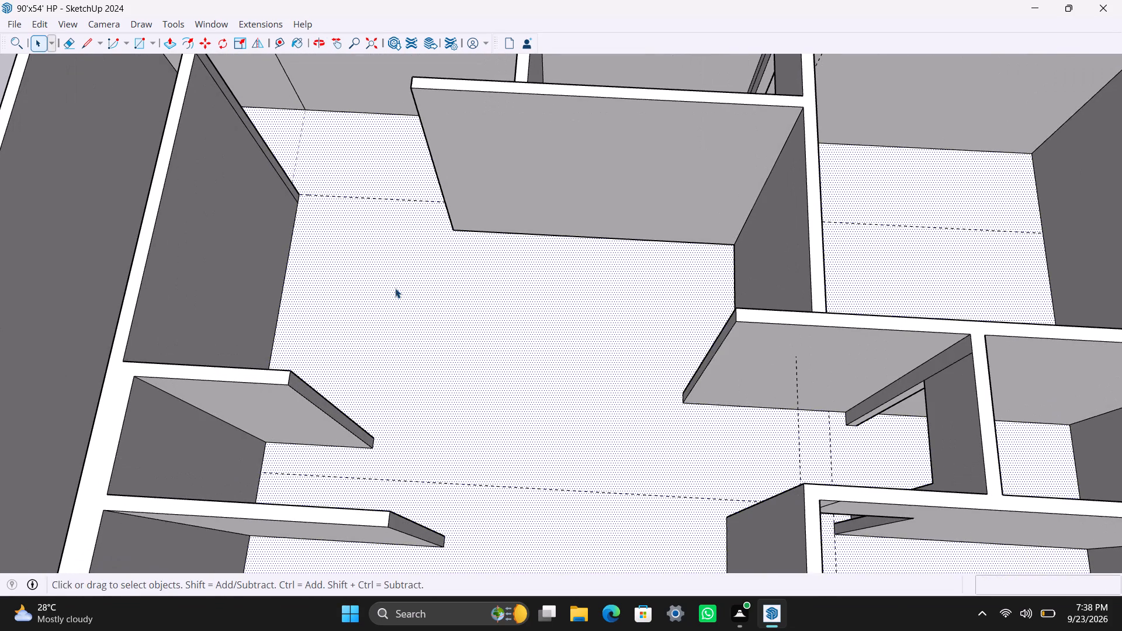
middle_click_drag(424, 296, 441, 462, "shift")
scroll(385, 378, "up", 3)
middle_click_drag(406, 372, 440, 370)
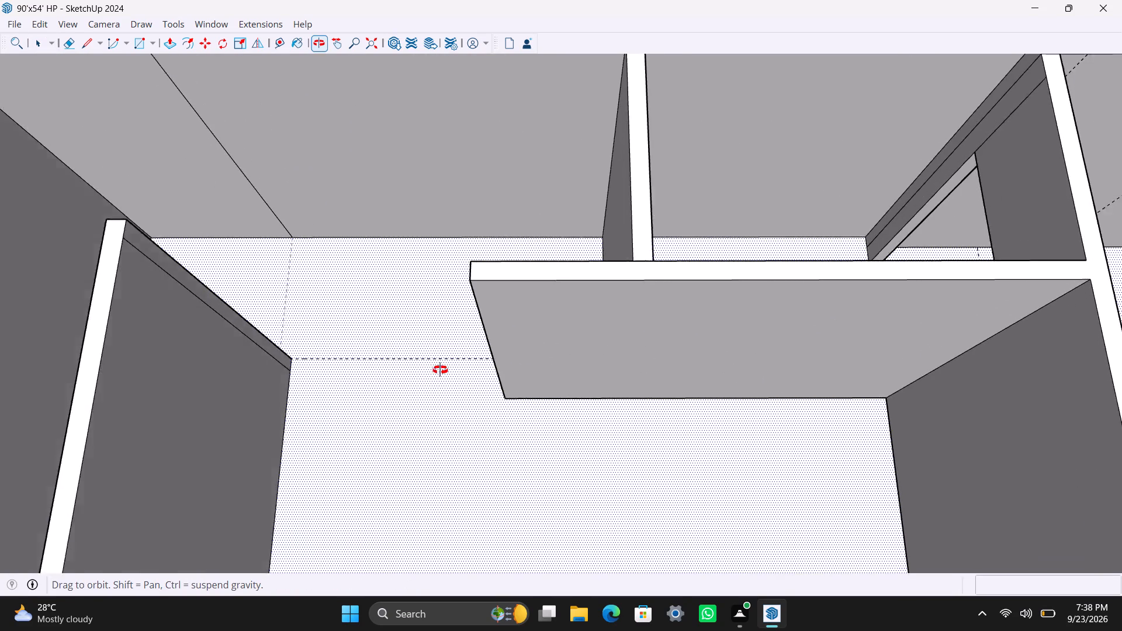
middle_click_drag(440, 370, 870, 313)
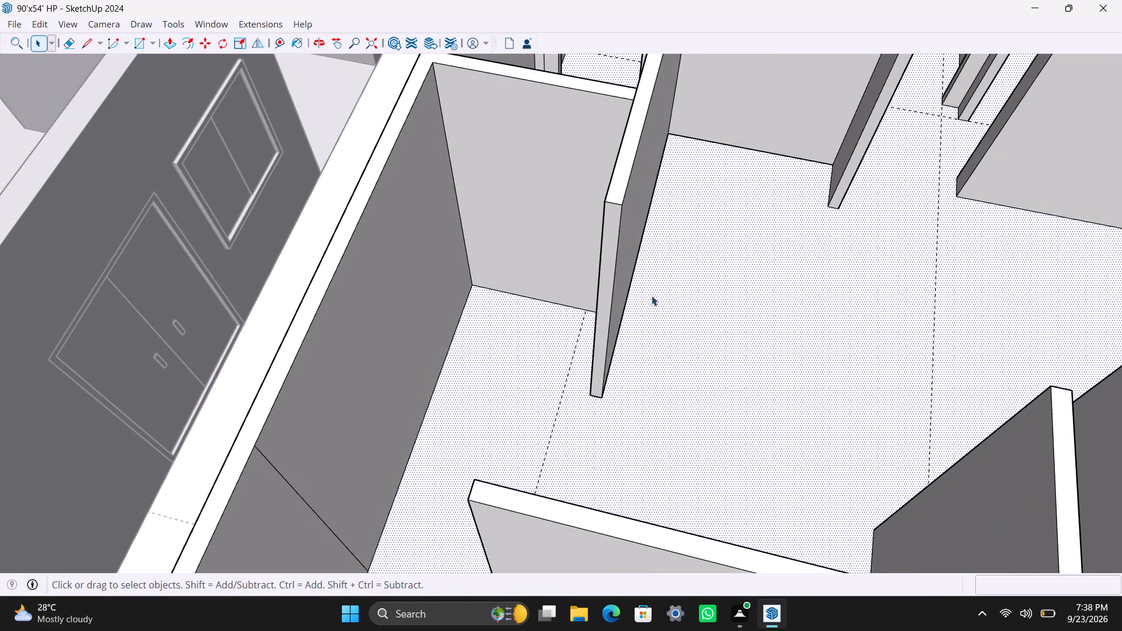
Push the free end of the short partition beside the small room back 3' with Push/Pull, flush with the cross wall.
scroll(621, 275, "up", 4)
scroll(606, 258, "down", 4)
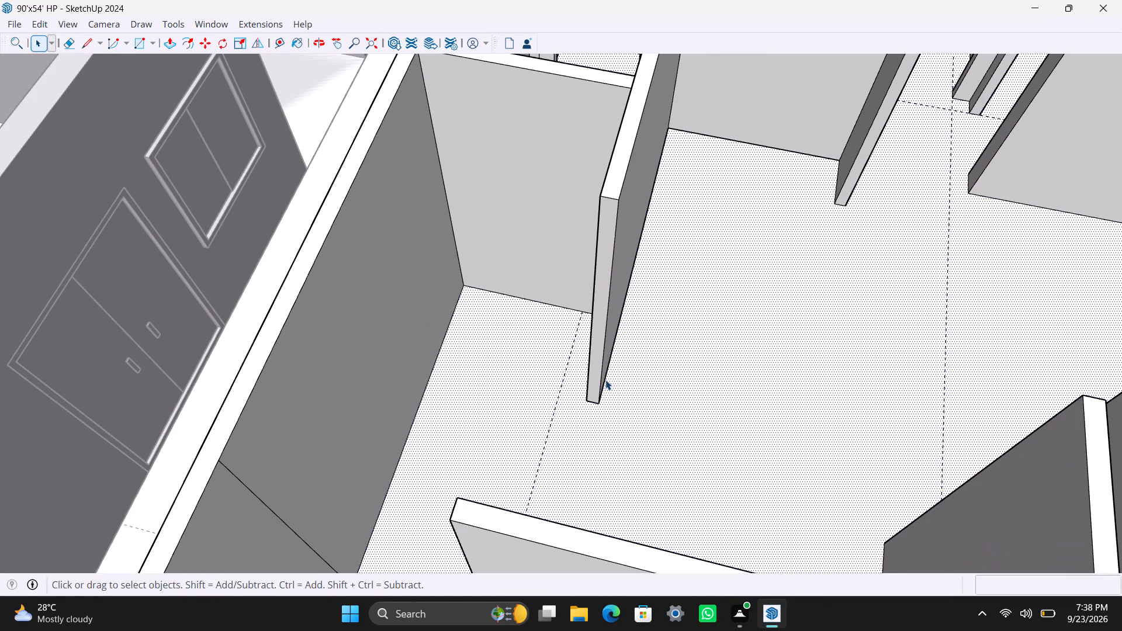
scroll(600, 351, "up", 2)
left_click(602, 327)
key("p")
left_click_drag(602, 311, 615, 255)
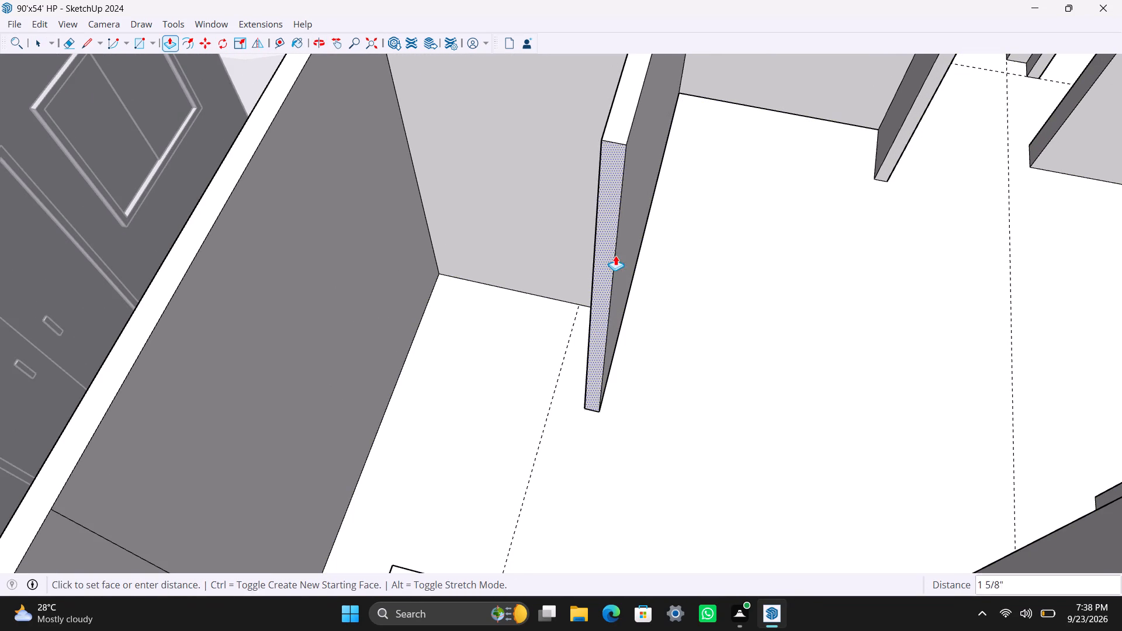
left_click_drag(615, 255, 621, 138)
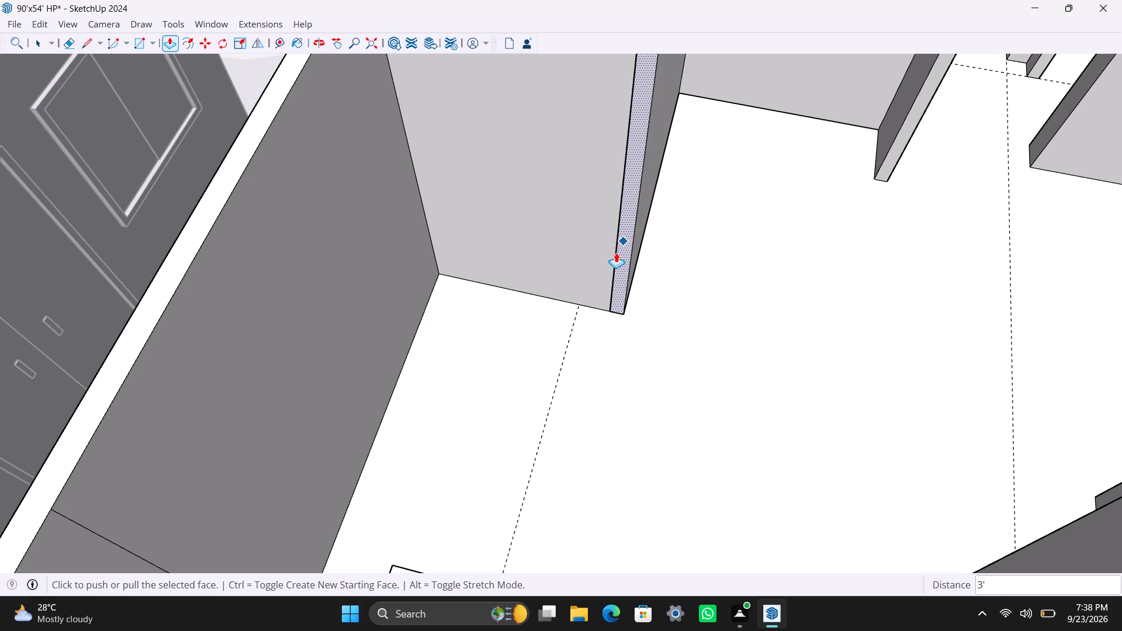
key("space")
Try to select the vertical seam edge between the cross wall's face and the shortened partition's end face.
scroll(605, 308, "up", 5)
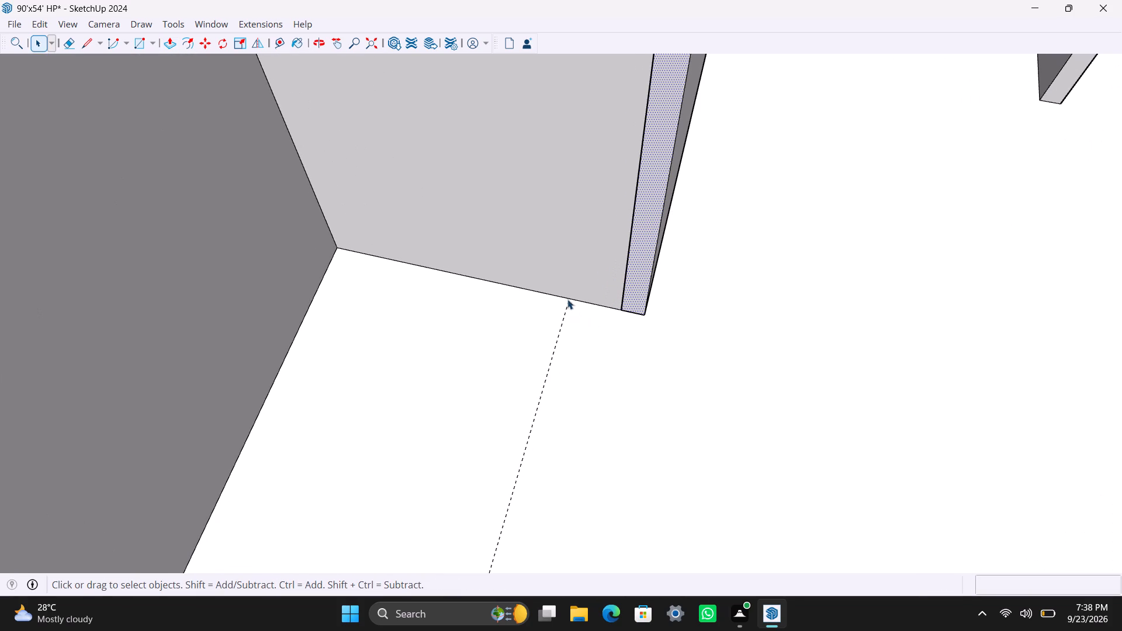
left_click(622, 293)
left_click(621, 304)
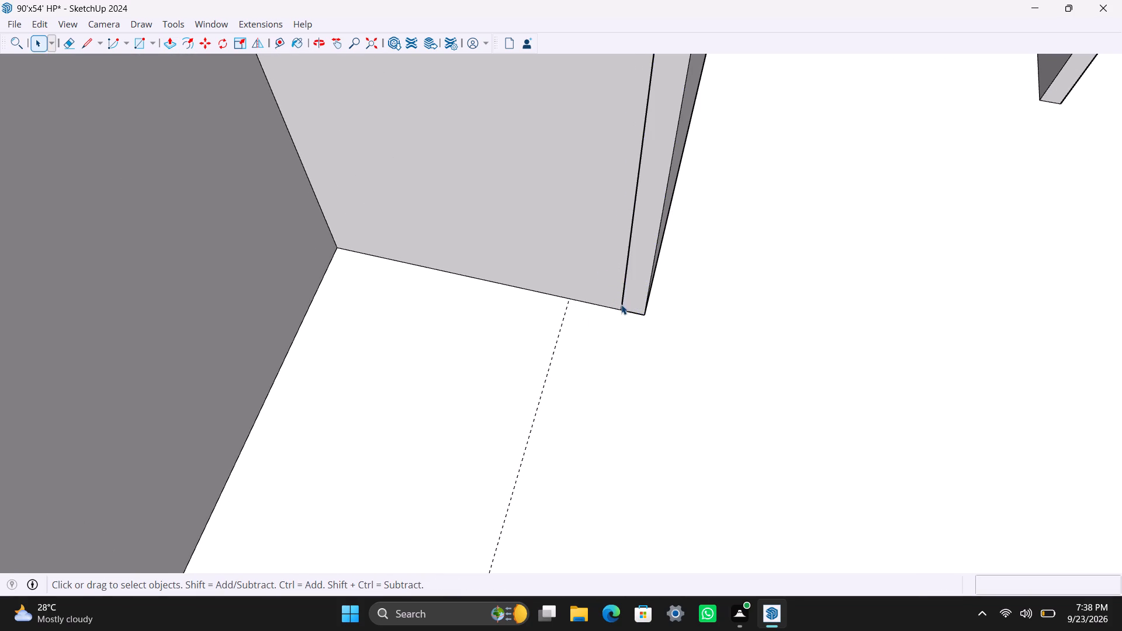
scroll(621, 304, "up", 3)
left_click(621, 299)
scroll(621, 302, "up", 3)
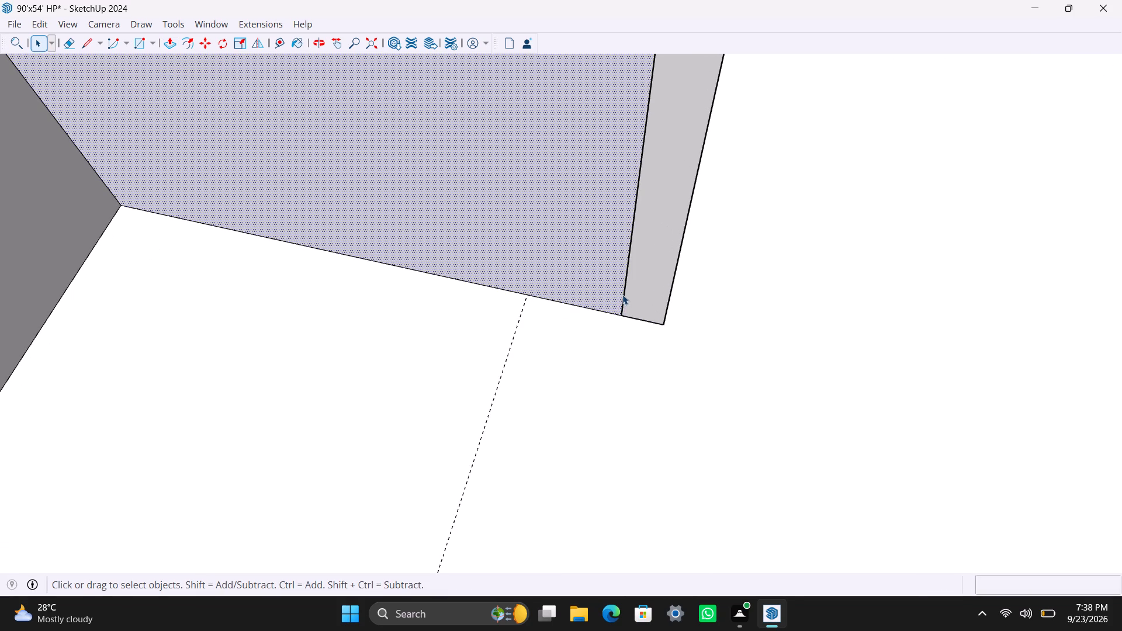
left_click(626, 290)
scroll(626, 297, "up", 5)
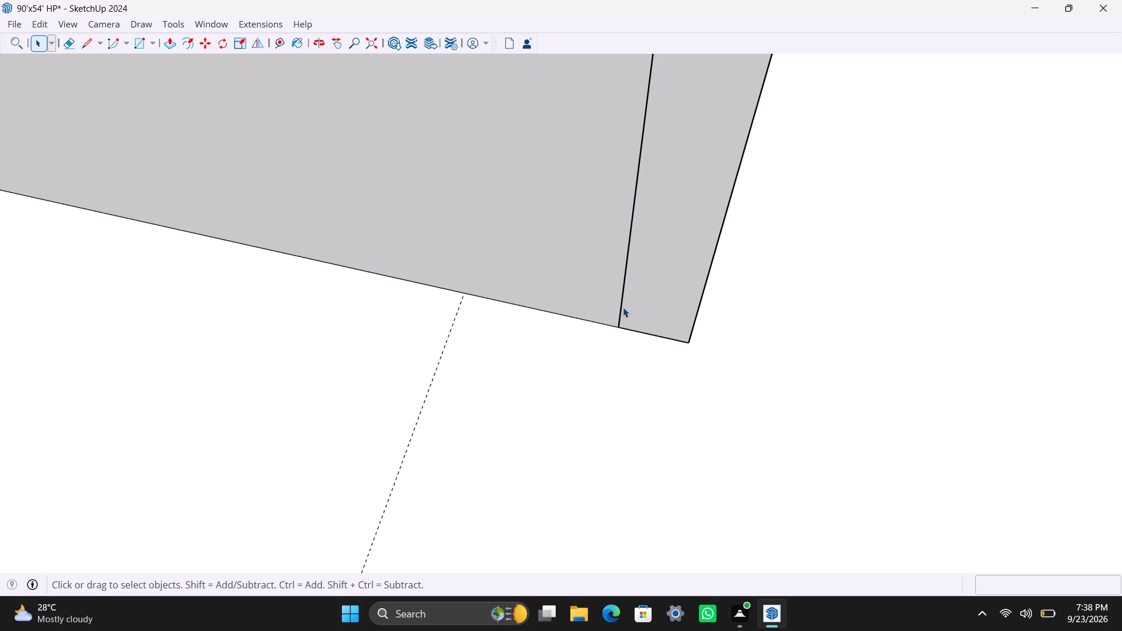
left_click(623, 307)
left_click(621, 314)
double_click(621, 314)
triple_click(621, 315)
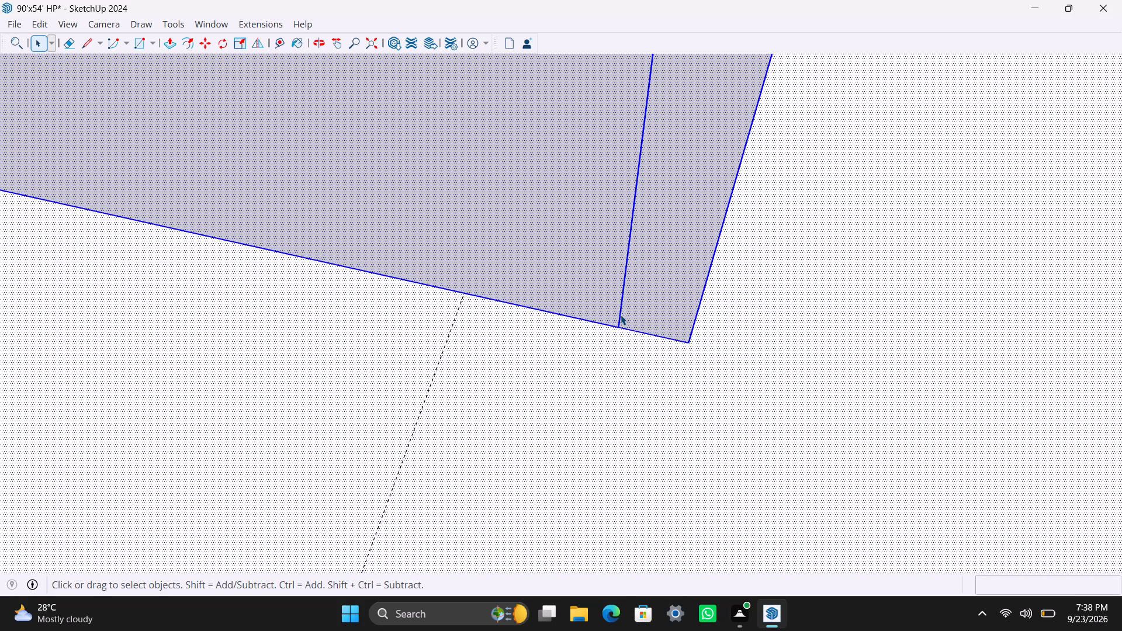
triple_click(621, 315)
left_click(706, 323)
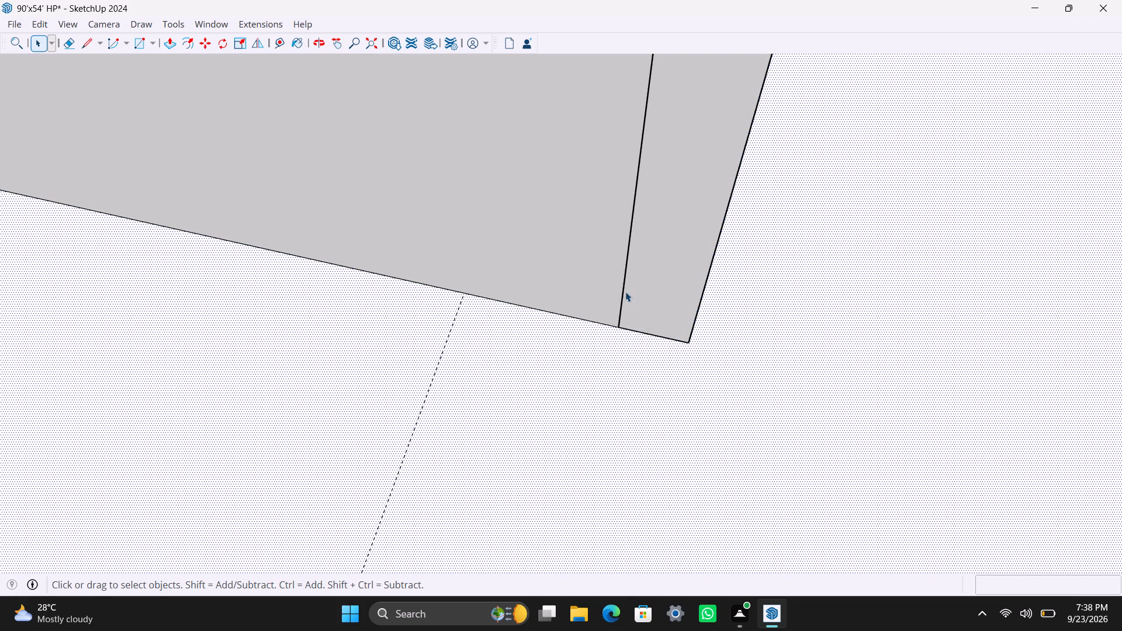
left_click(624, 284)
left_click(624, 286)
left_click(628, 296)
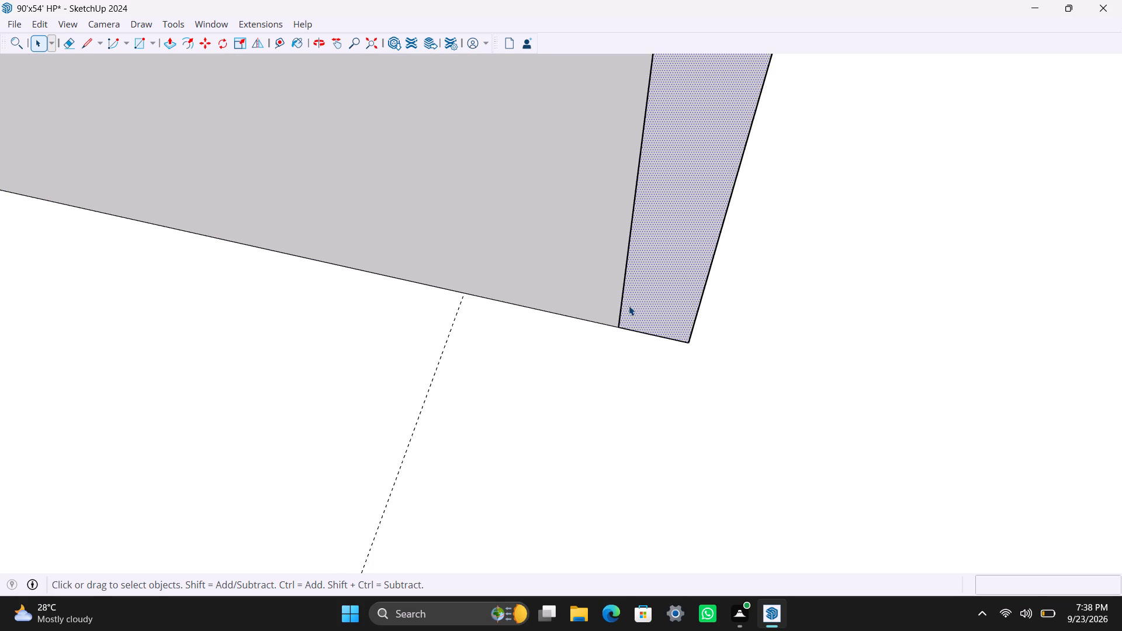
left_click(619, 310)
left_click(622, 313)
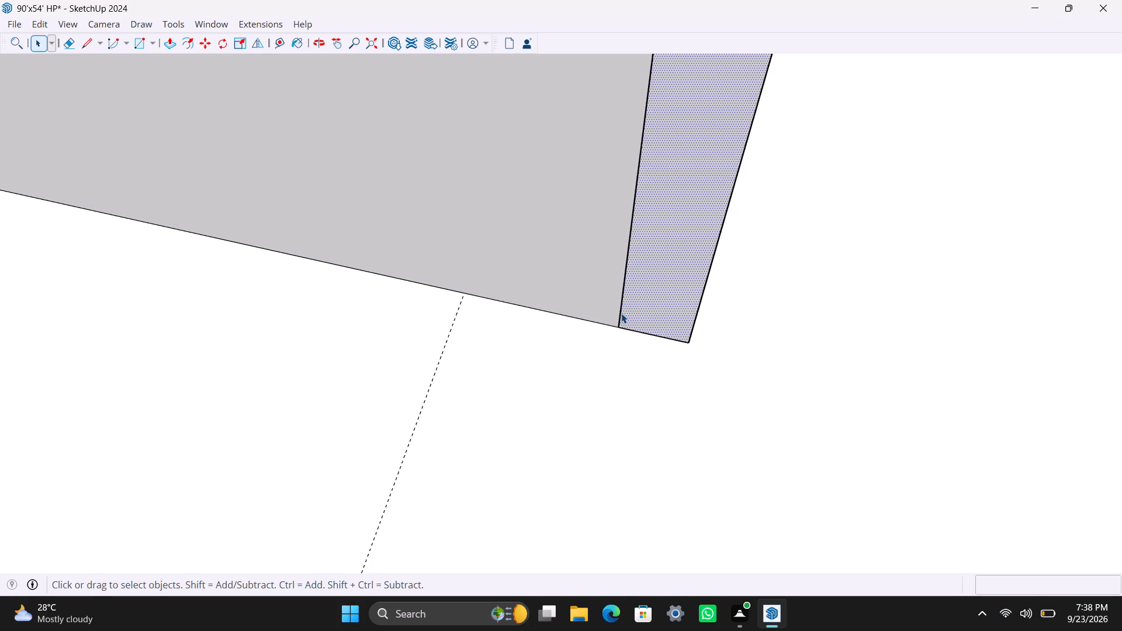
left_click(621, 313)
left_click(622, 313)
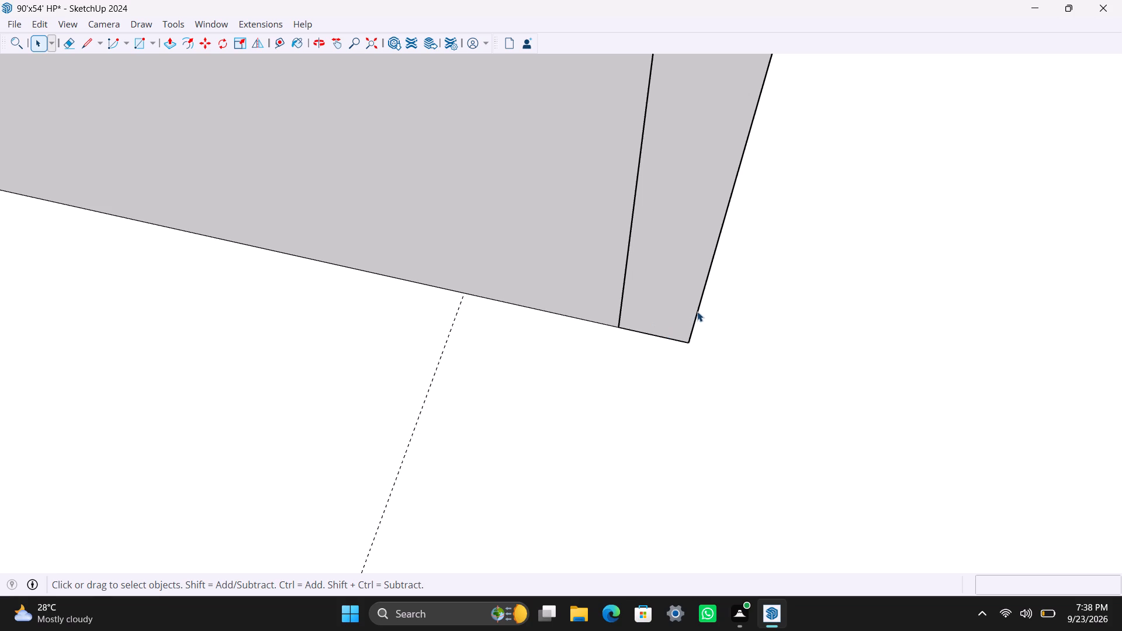
Copy the partition end's outer vertical edge to the floor guide, and copy it again 4.5" back toward the corner.
left_click(698, 311)
key("m")
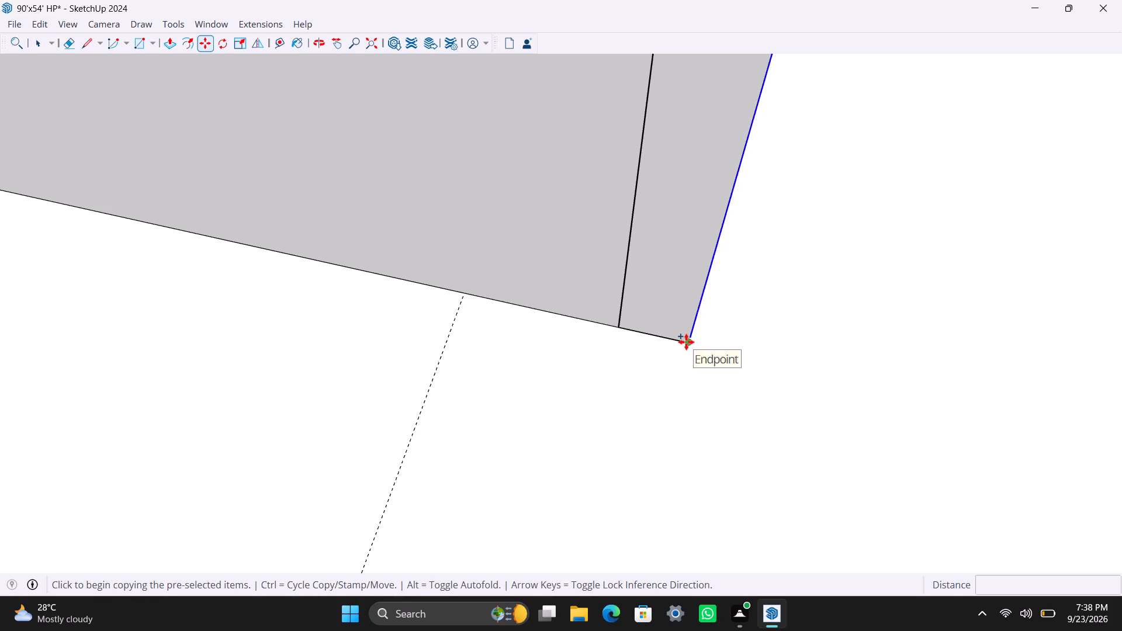
left_click(686, 342)
left_click(465, 292)
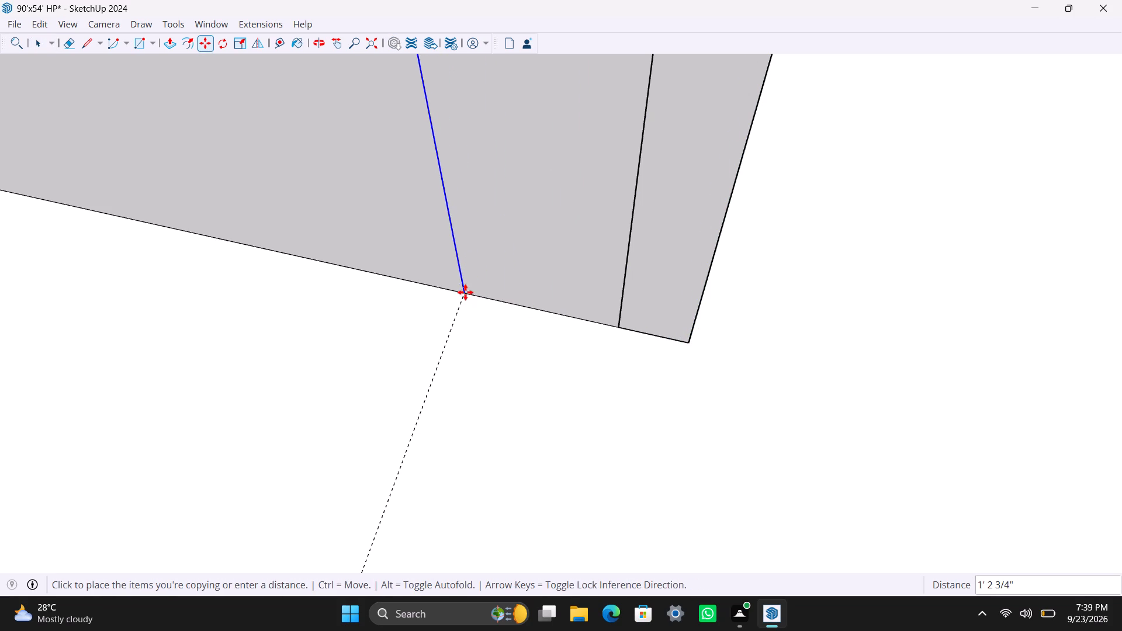
left_click(462, 288)
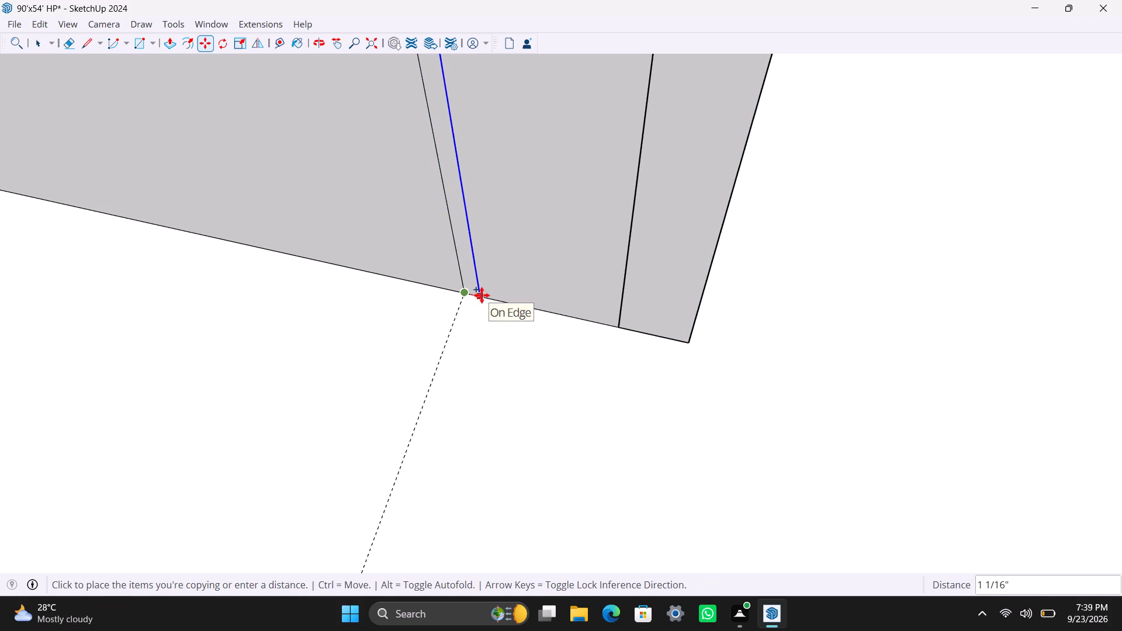
type("4.5\"")
key("Return")
key("space")
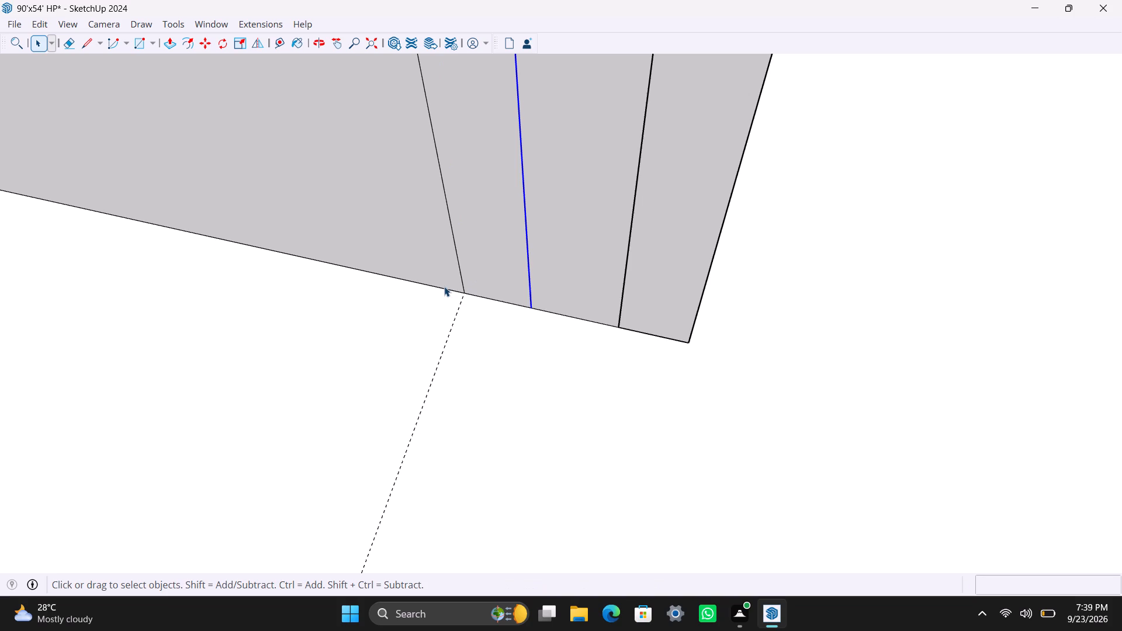
Extrude the 4.5" strip on the cross wall 3' along the guide with Push/Pull as a new partition.
left_click(486, 259)
scroll(491, 272, "down", 18)
scroll(495, 254, "down", 5)
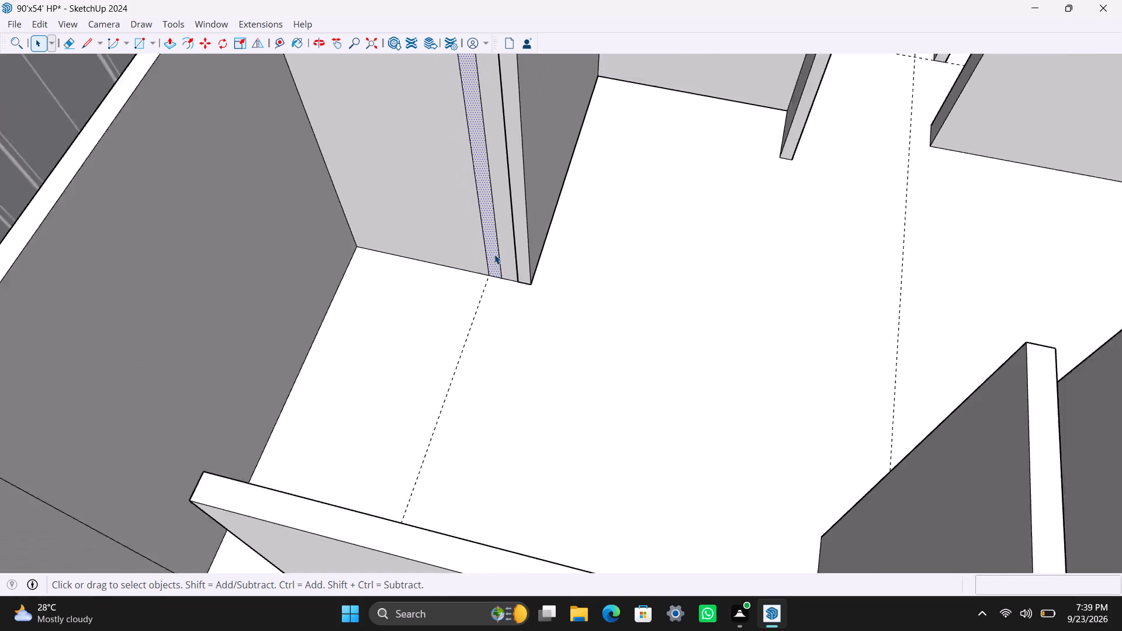
middle_click_drag(494, 278, 439, 348)
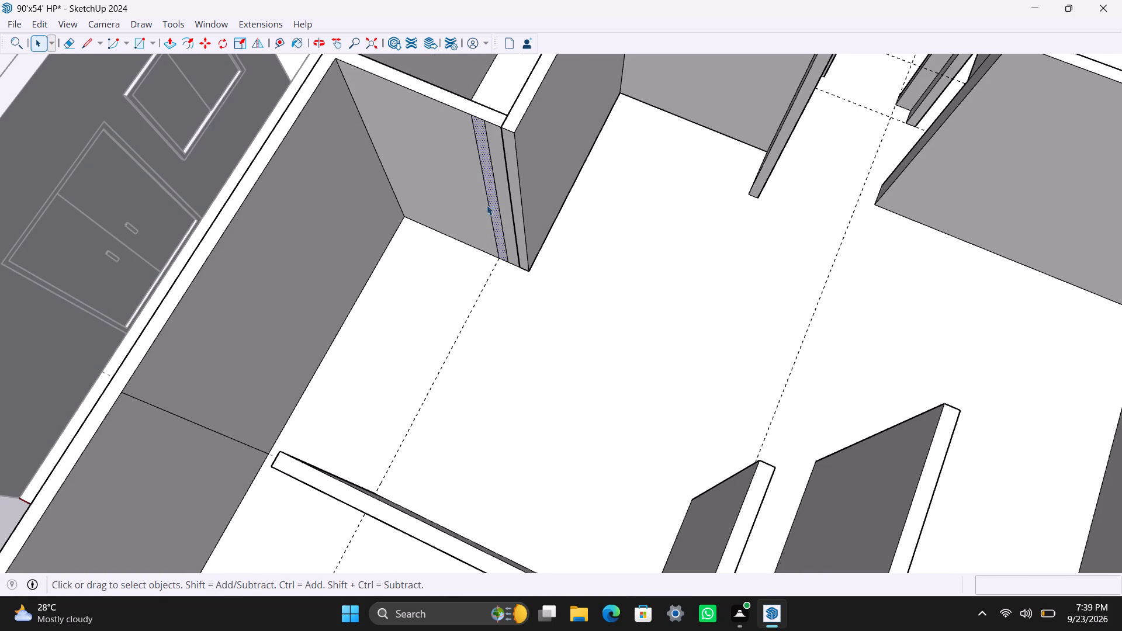
key("p")
left_click_drag(492, 229, 488, 298)
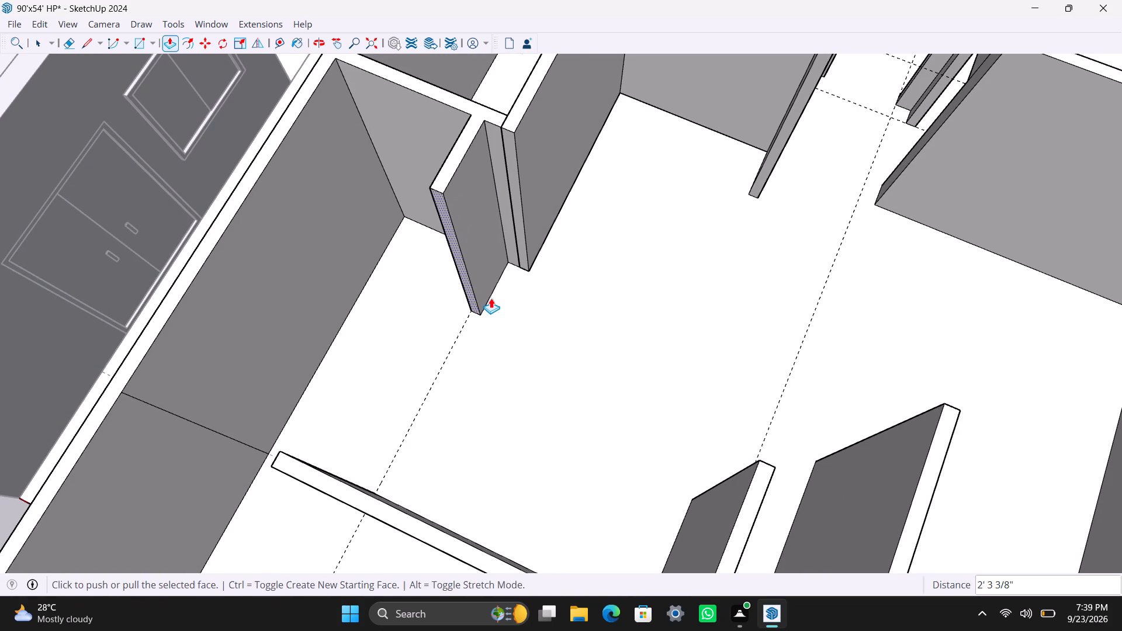
type("3'")
key("Return")
key("space")
Place a guide on the floor 3' beyond the new partition's free end with the Tape Measure.
scroll(501, 336, "down", 4)
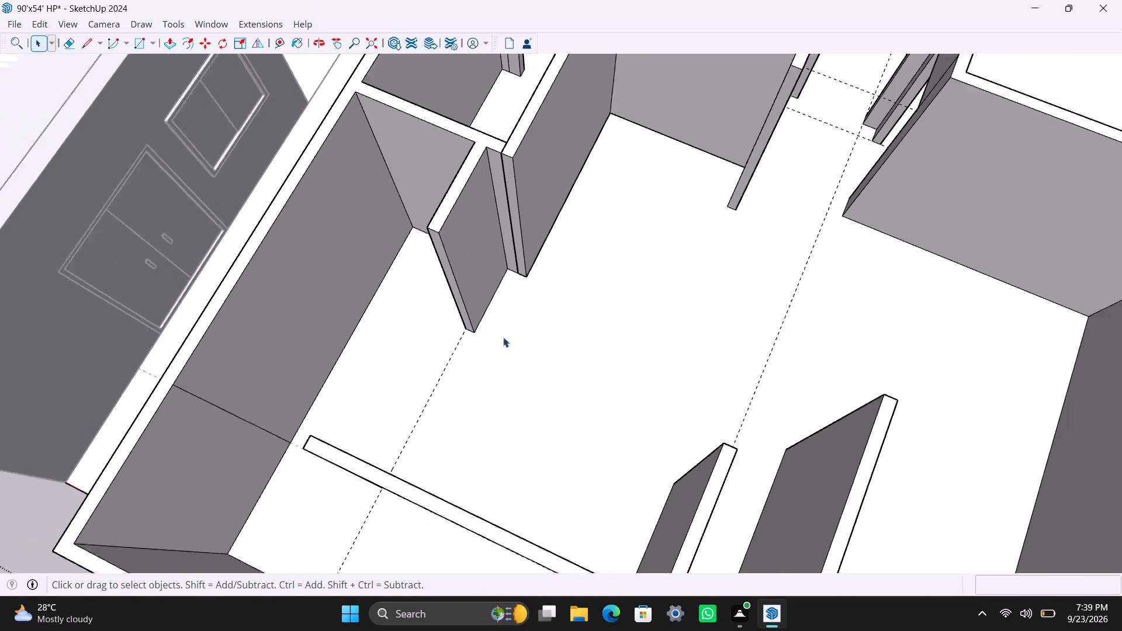
middle_click_drag(551, 348, 388, 370)
scroll(471, 325, "up", 8)
middle_click_drag(519, 311, 554, 308)
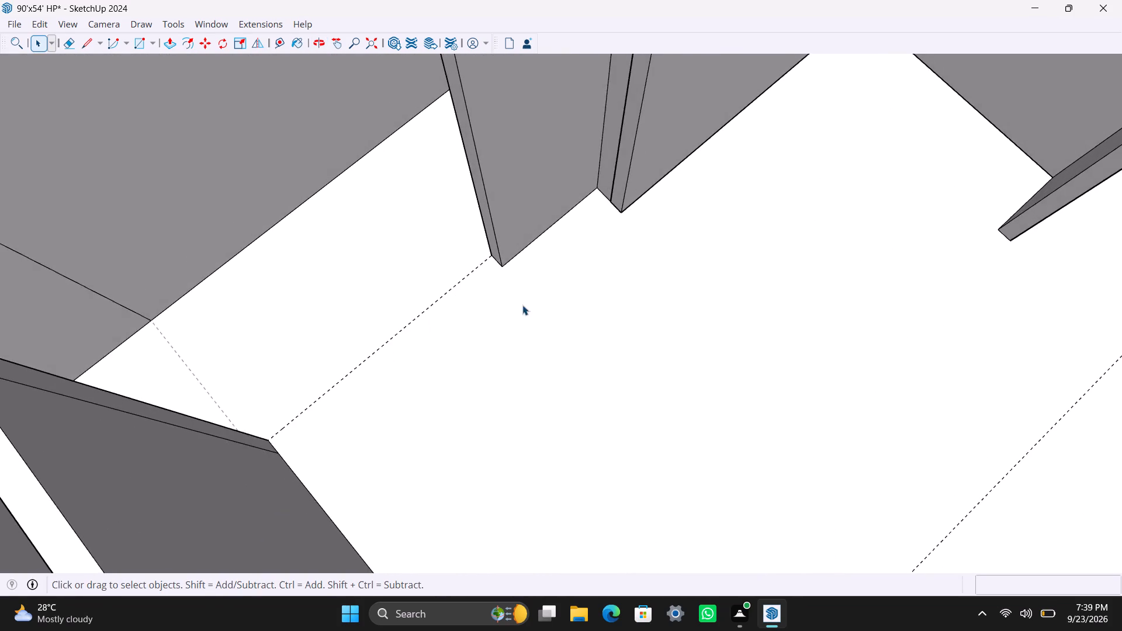
scroll(522, 305, "up", 3)
key("t")
scroll(483, 272, "up", 3)
left_click_drag(486, 234, 476, 249)
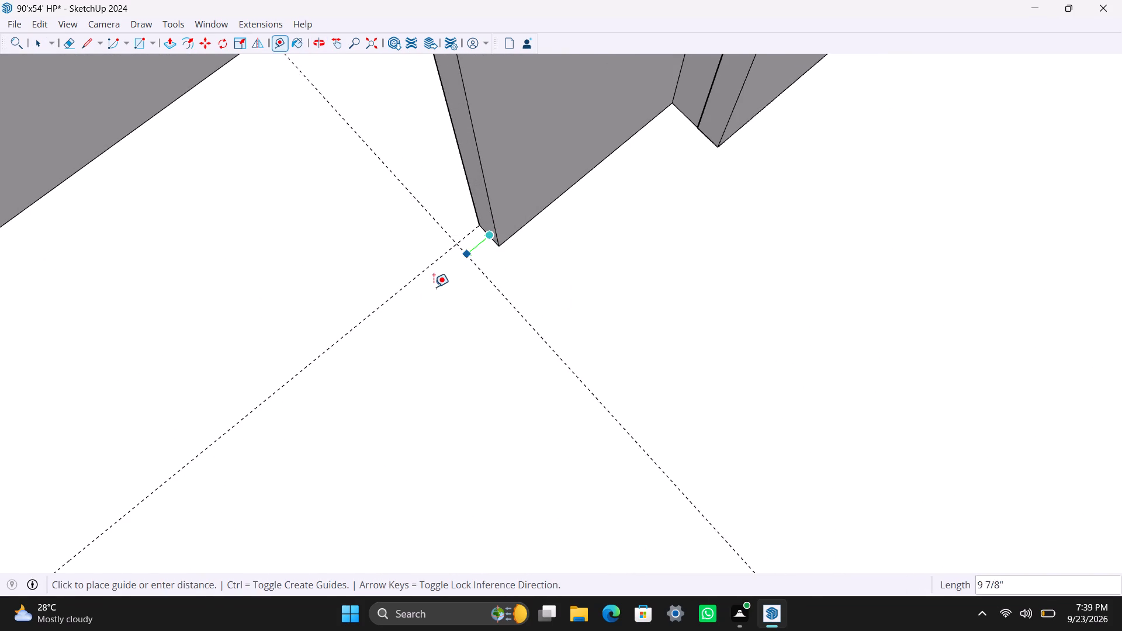
type("3'")
key("Return")
key("space")
Extend the opposite wall's end face 3'6" with Push/Pull to the new guide.
scroll(456, 567, "down", 6)
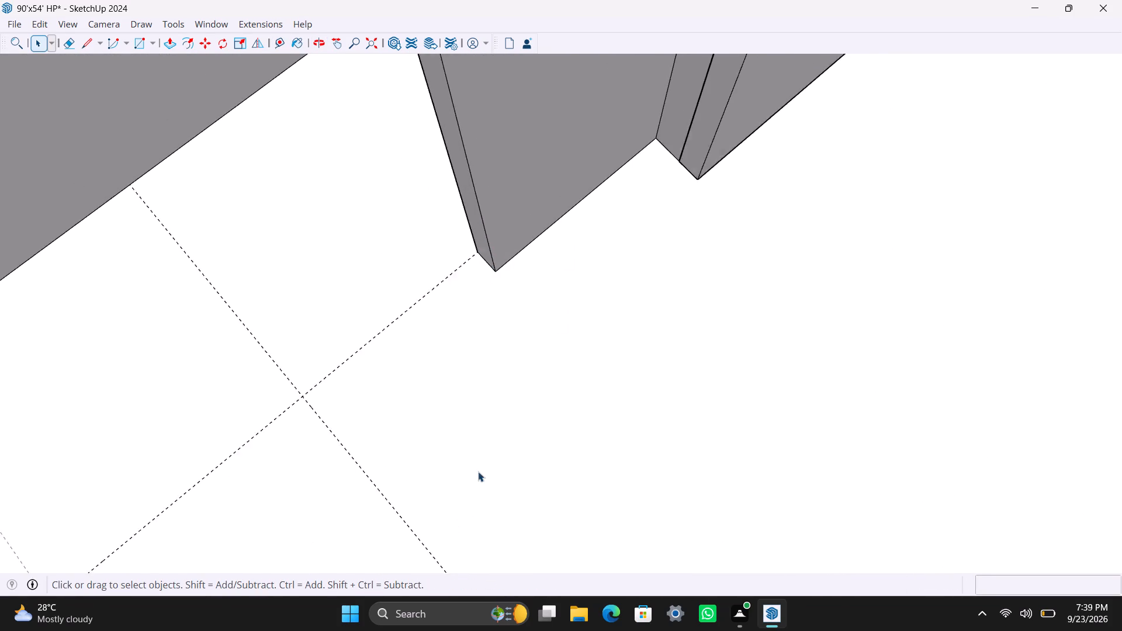
scroll(478, 473, "down", 5)
middle_click_drag(522, 454, 216, 442)
scroll(275, 270, "up", 2)
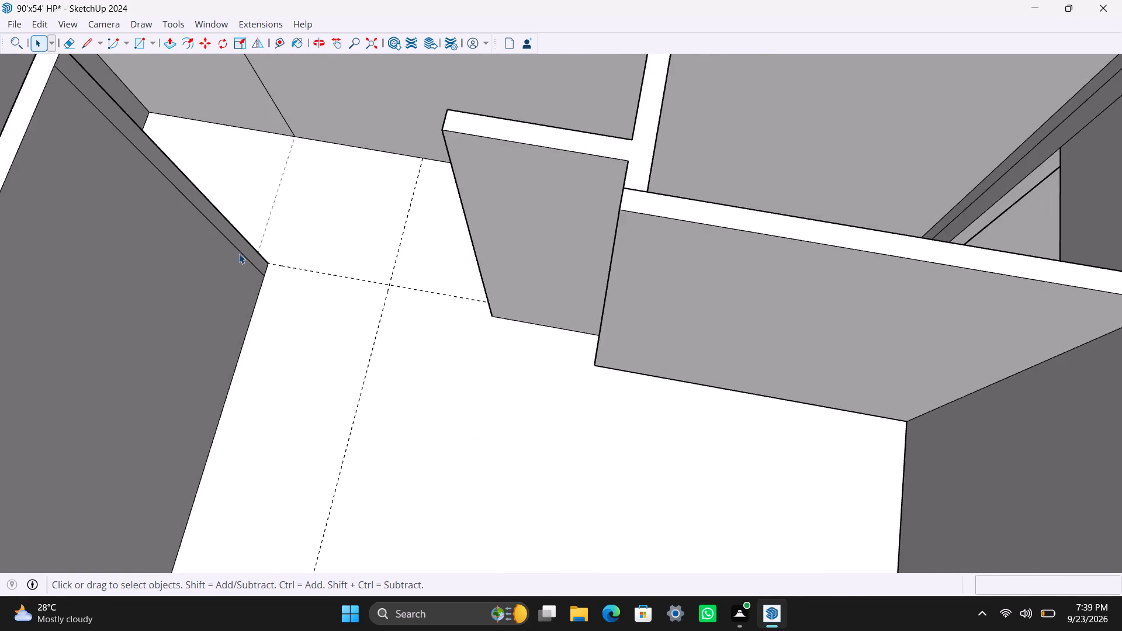
scroll(238, 250, "up", 3)
left_click(240, 244)
key("p")
left_click_drag(240, 243, 375, 398)
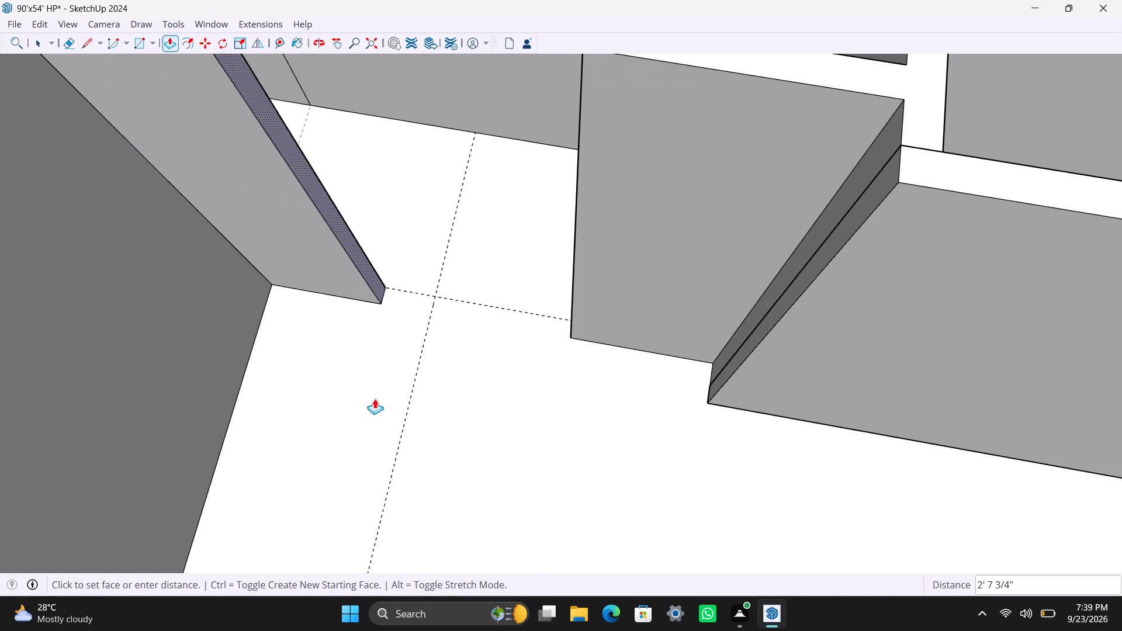
left_click_drag(375, 398, 398, 447)
key("space")
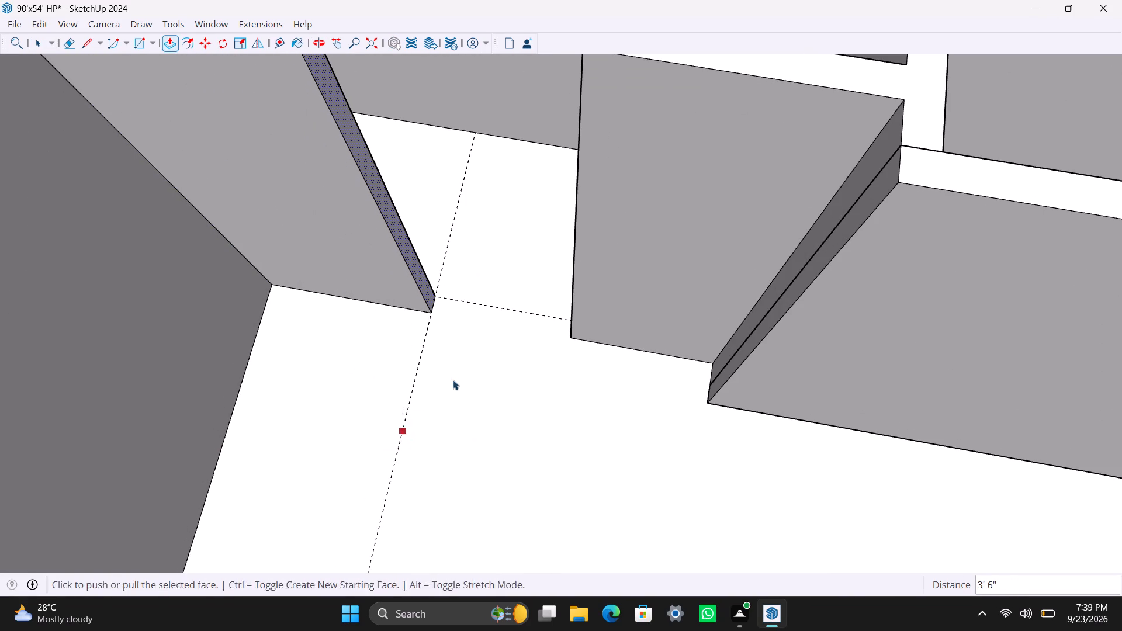
Copy the top edge of the extended wall's end face 3' downward to mark the lintel depth.
scroll(438, 346, "down", 5)
scroll(385, 224, "up", 2)
scroll(369, 180, "up", 1)
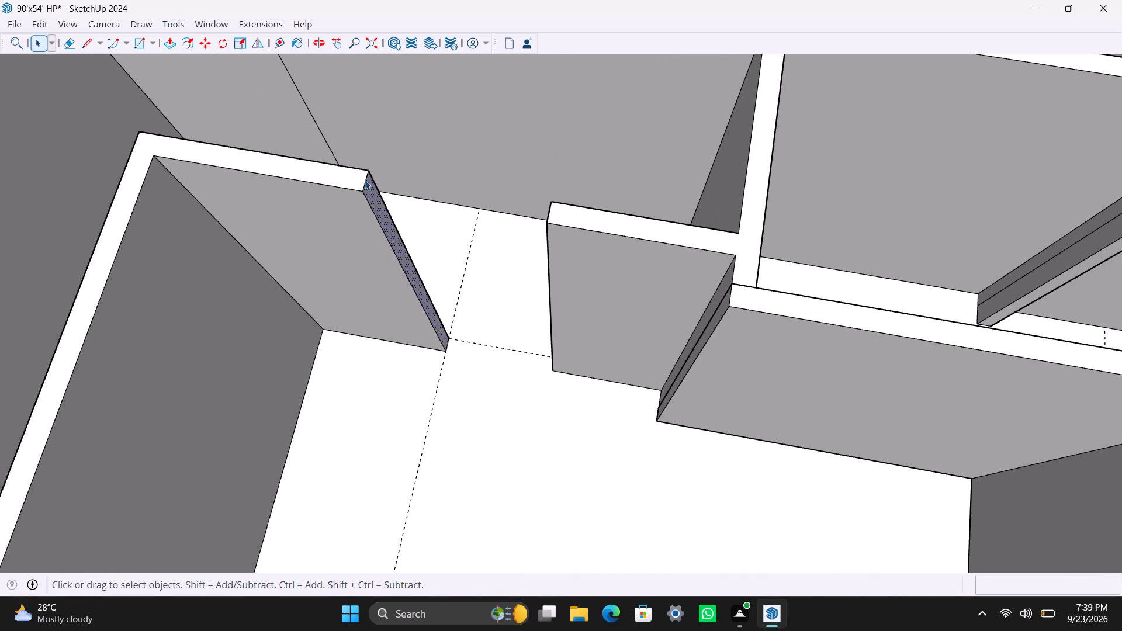
left_click(365, 180)
scroll(362, 193, "up", 2)
key("m")
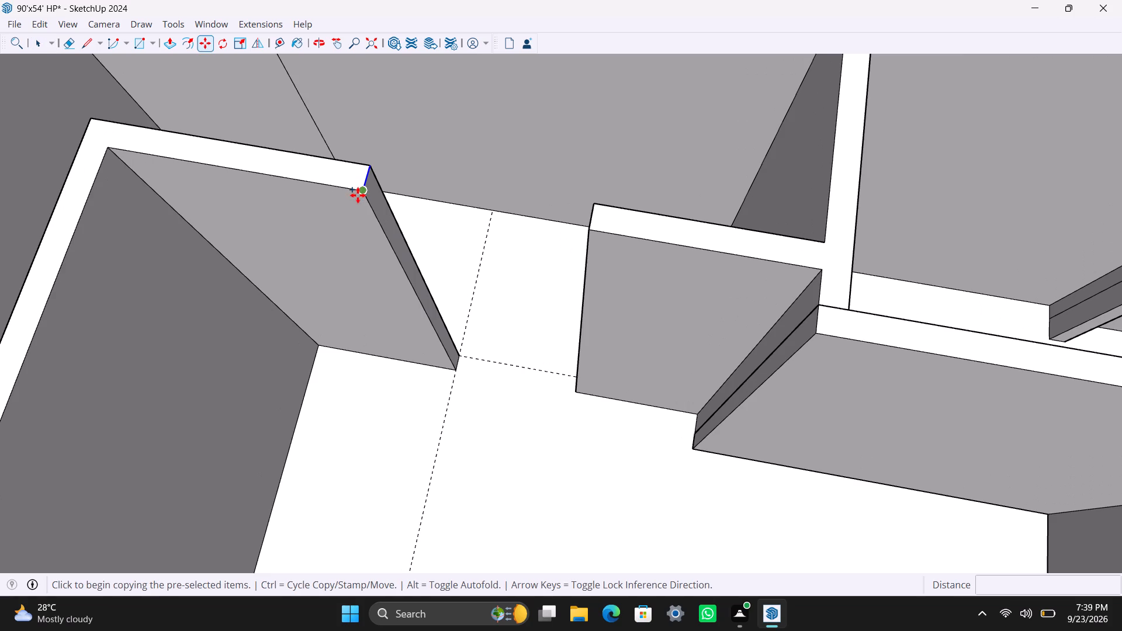
left_click_drag(358, 195, 358, 202)
type("3'")
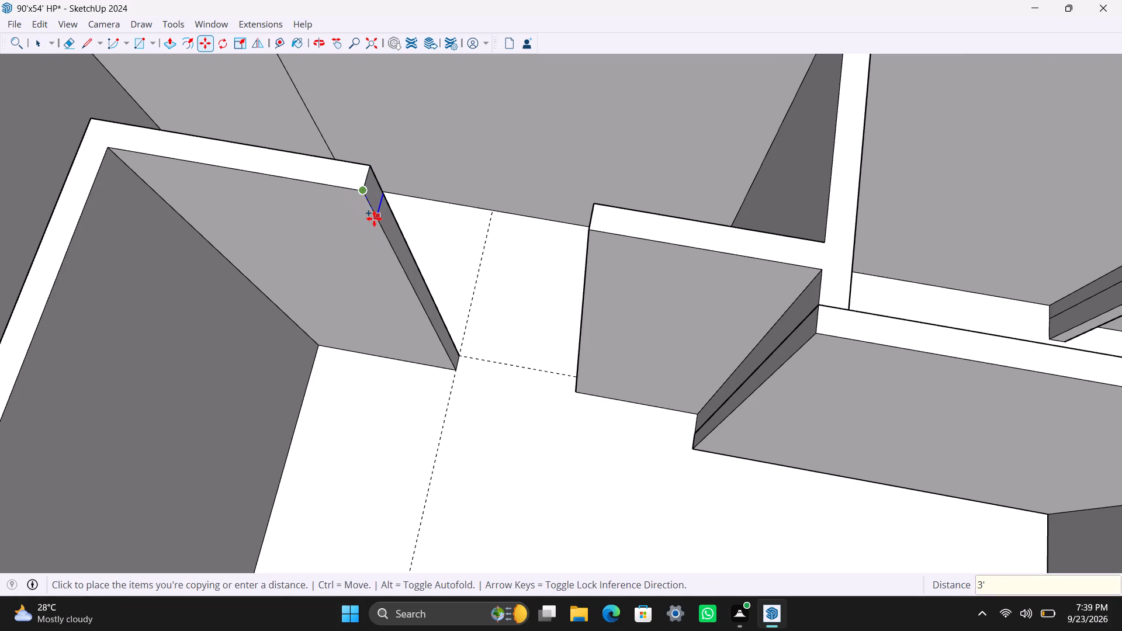
key("Return")
key("space")
Pull the upper end face 3' across the door opening to the new partition to form the lintel.
left_click(384, 216)
key("p")
left_click_drag(384, 216, 500, 217)
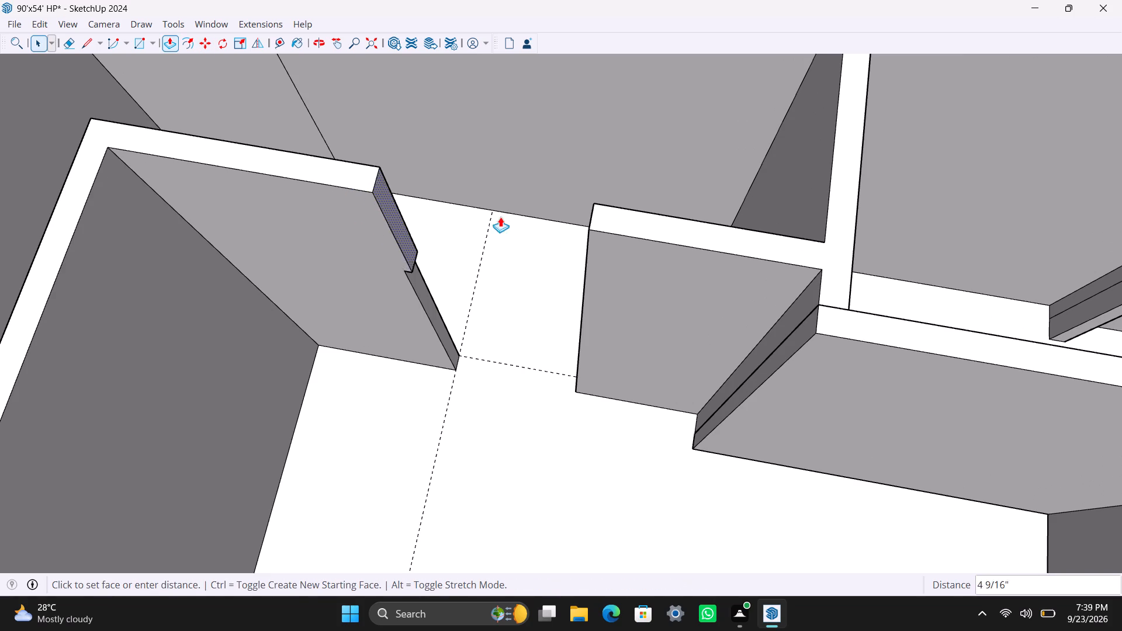
left_click_drag(500, 217, 604, 214)
Save the model.
scroll(586, 252, "up", 1)
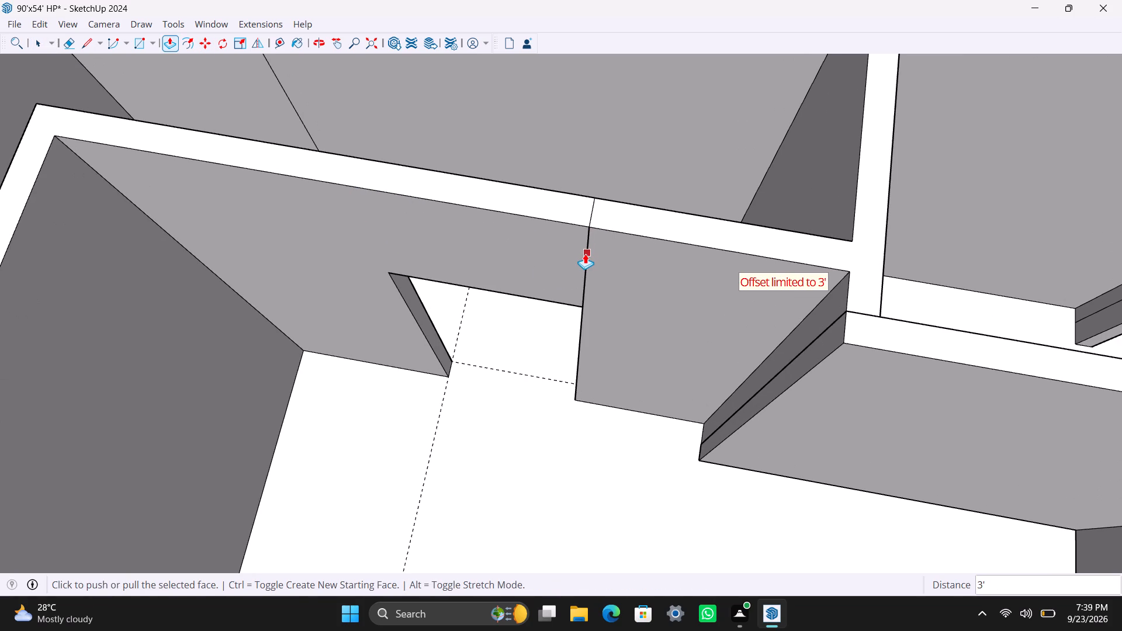
key("ctrl+s")
Delete the vertical seam edge where the lintel meets the new partition.
scroll(583, 261, "up", 10)
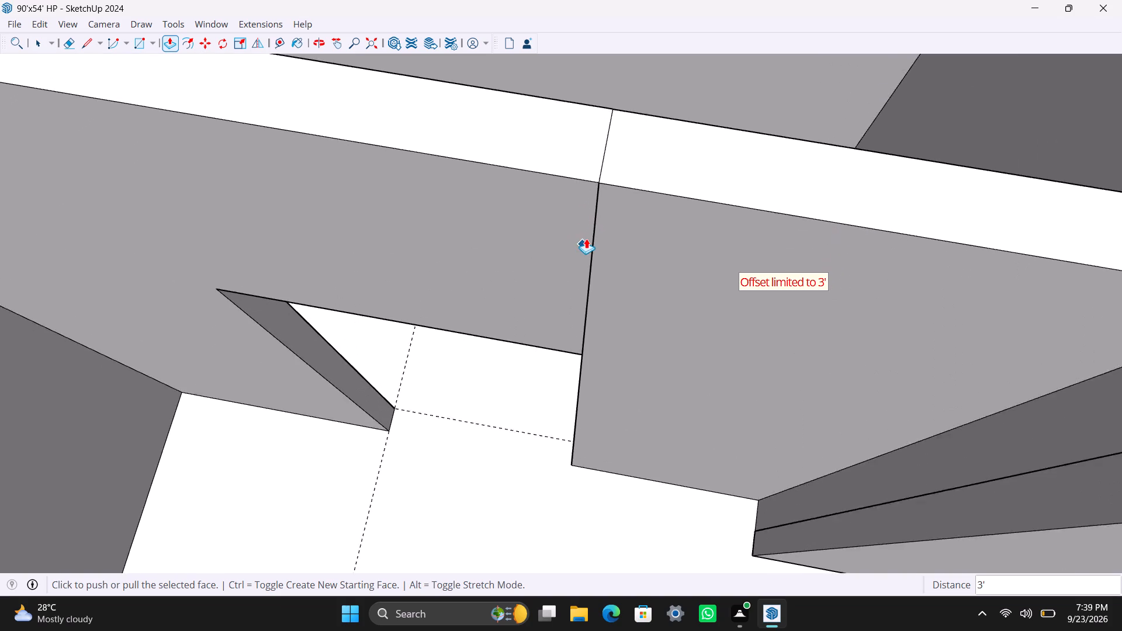
scroll(586, 238, "up", 2)
scroll(605, 186, "up", 2)
middle_click_drag(604, 185, 596, 58)
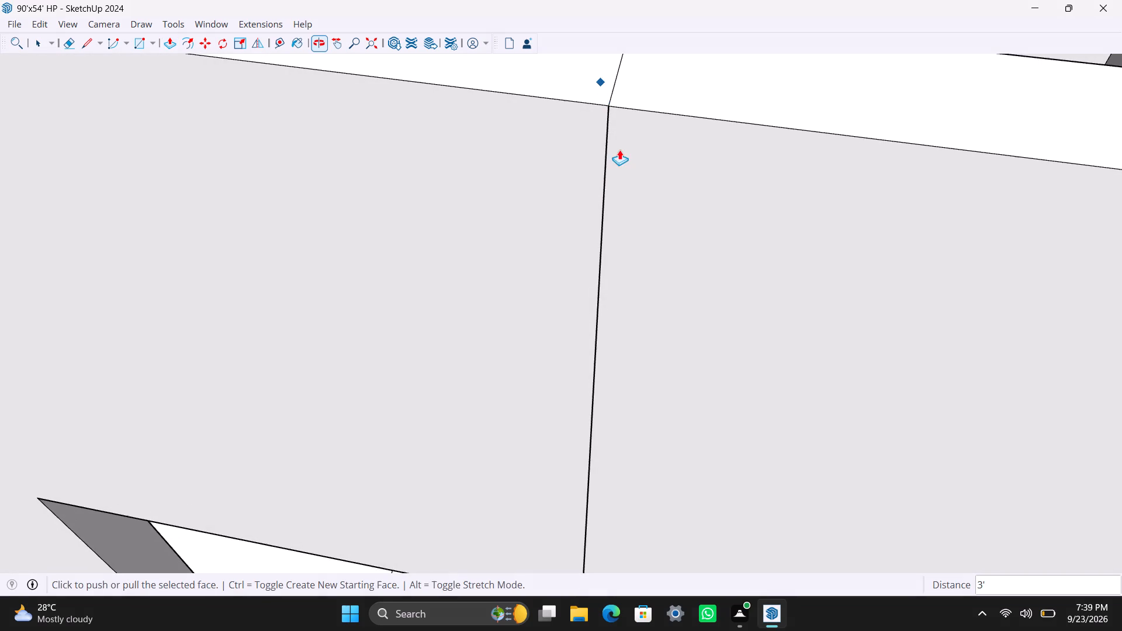
scroll(608, 156, "up", 2)
key("space")
left_click(604, 203)
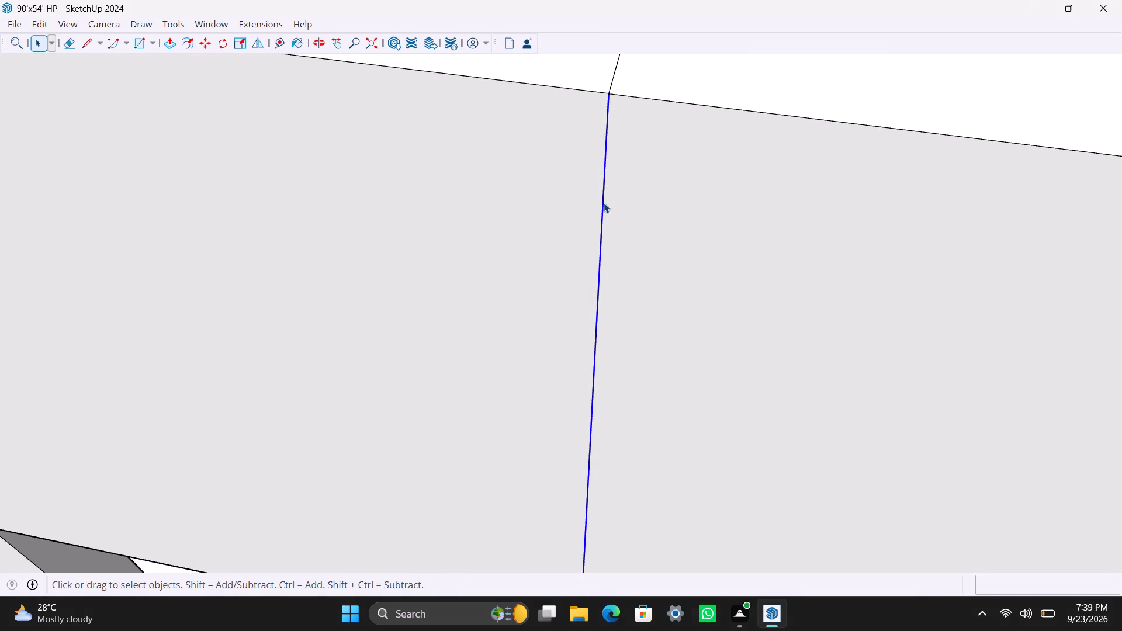
key("Delete")
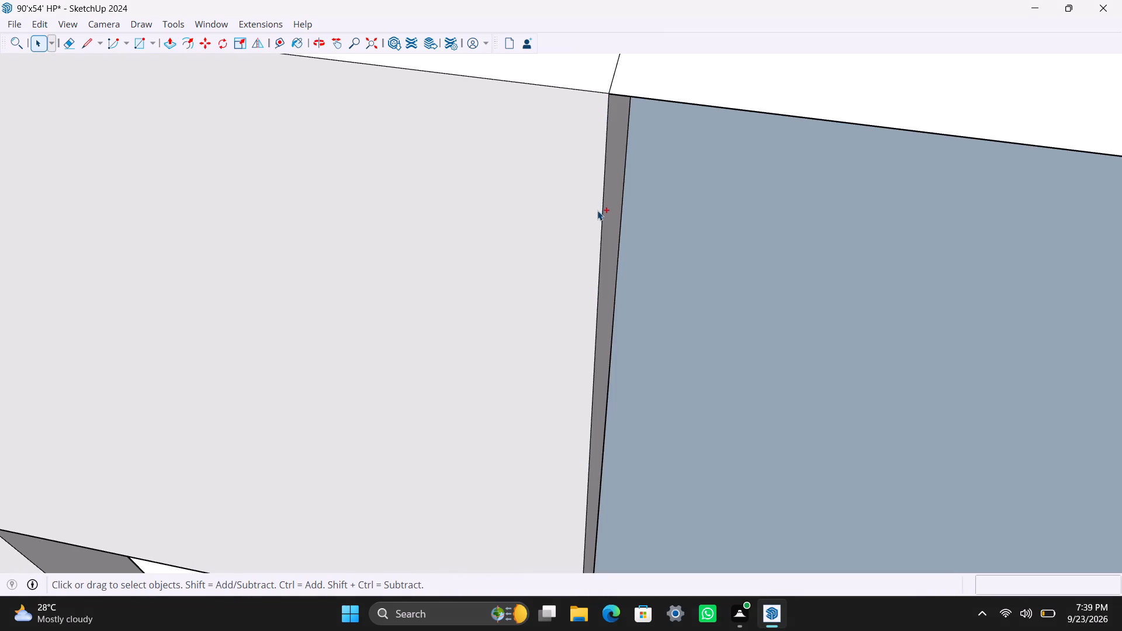
Undo the last four edits at the door opening, removing the seam deletion and the lintel beside the new partition.
key("ctrl+z")
key("ctrl+z")
key("ctrl+z")
key("ctrl+z")
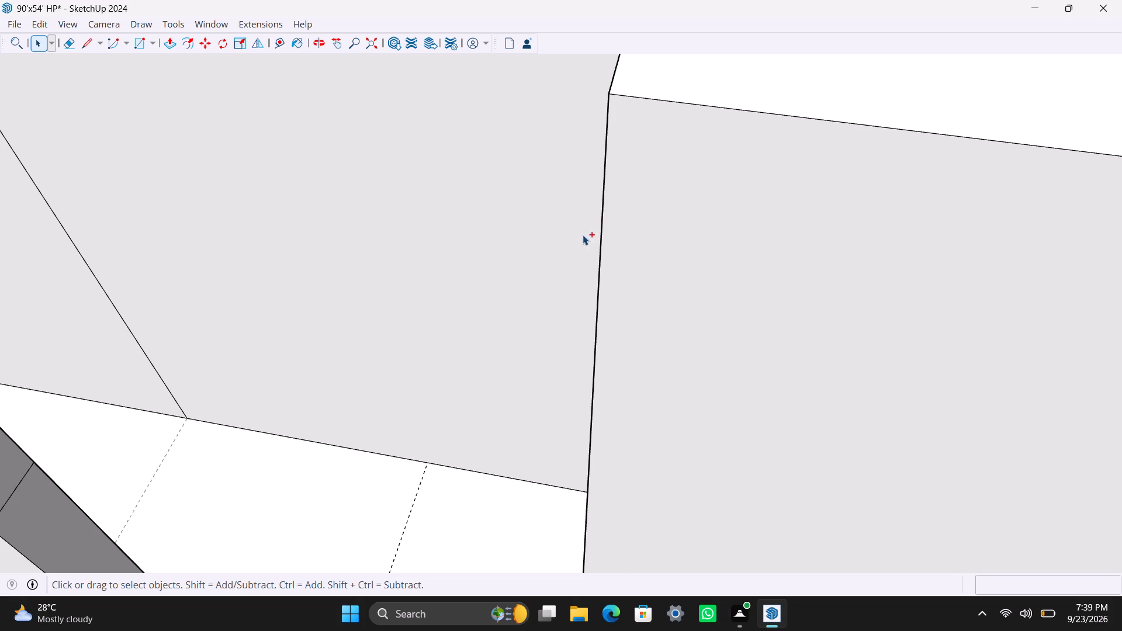
Copy the top edge of the short wall piece's end face at the door opening 3' downward.
scroll(563, 239, "down", 11)
middle_click_drag(600, 279, 787, 286)
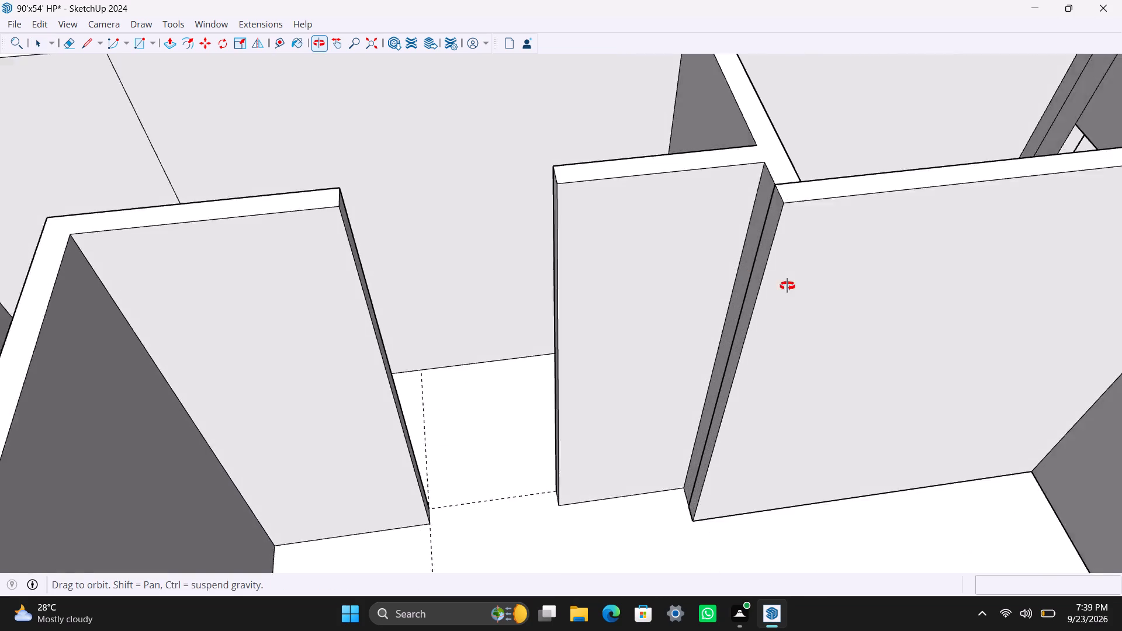
middle_click_drag(787, 286, 837, 286)
scroll(602, 241, "up", 3)
middle_click_drag(550, 192, 586, 192)
scroll(524, 162, "up", 4)
left_click(508, 161)
key("m")
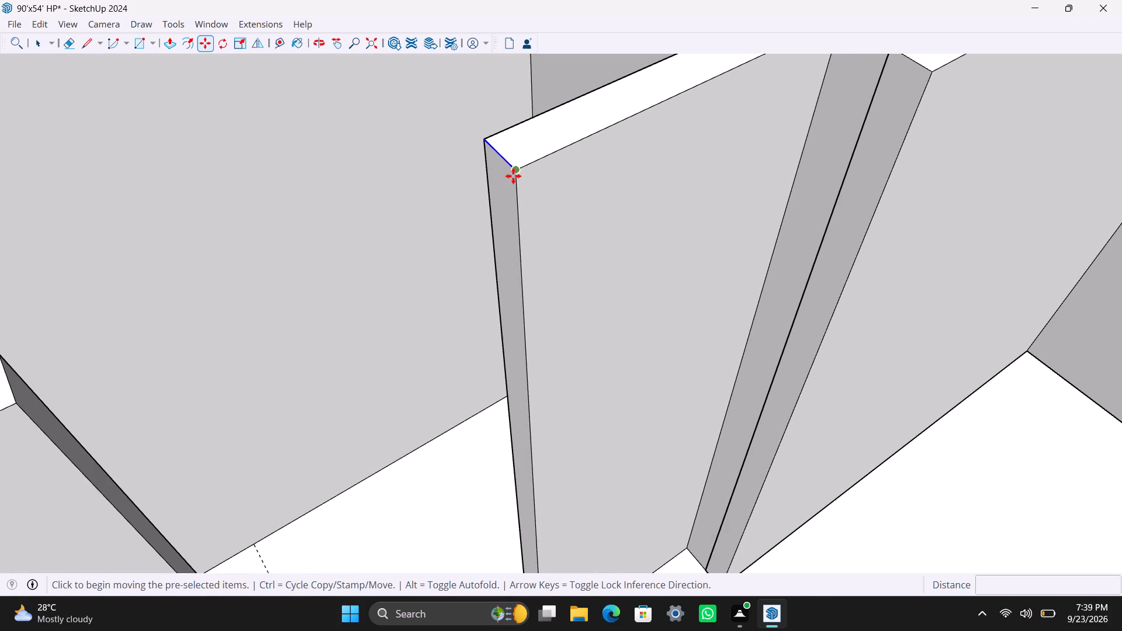
left_click(521, 169)
type("3'")
key("Return")
Pull the upper part of that end face 3' across the door opening to the opposite wall to form the lintel.
key("space")
left_click(511, 224)
key("p")
left_click_drag(510, 225, 508, 227)
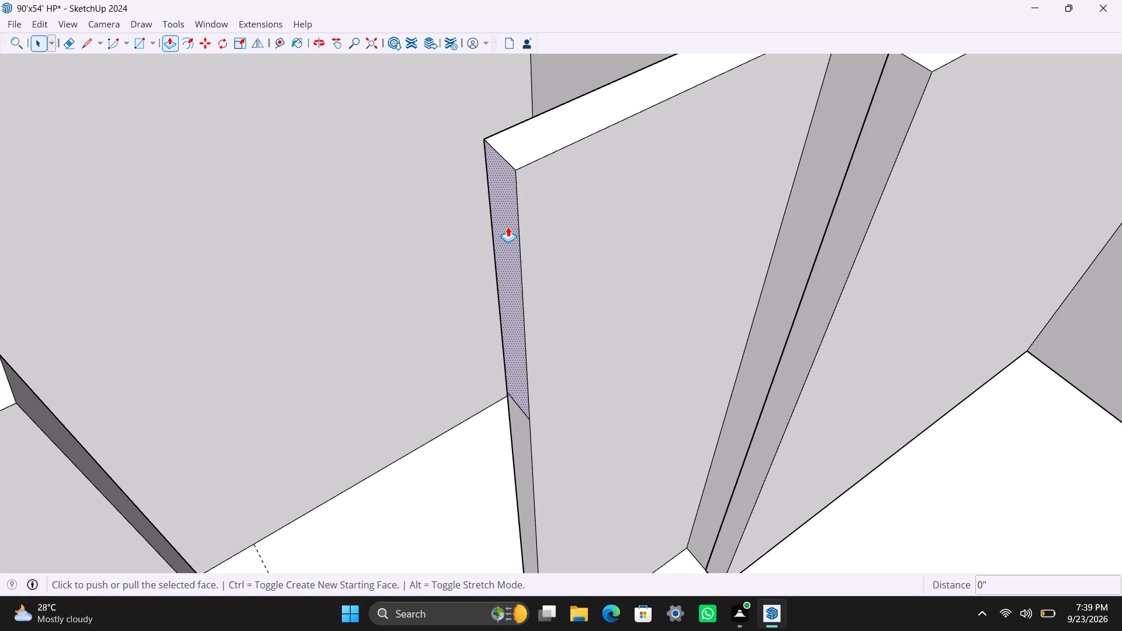
left_click_drag(508, 227, 0, 435)
scroll(339, 405, "down", 5)
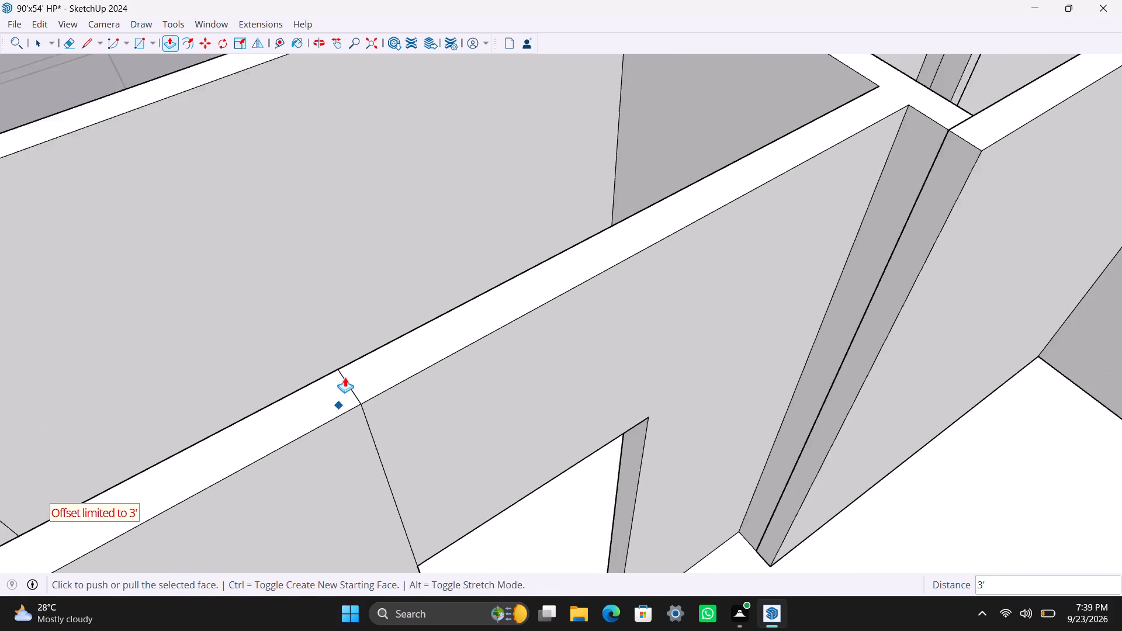
scroll(345, 377, "down", 13)
middle_click_drag(428, 348, 287, 336)
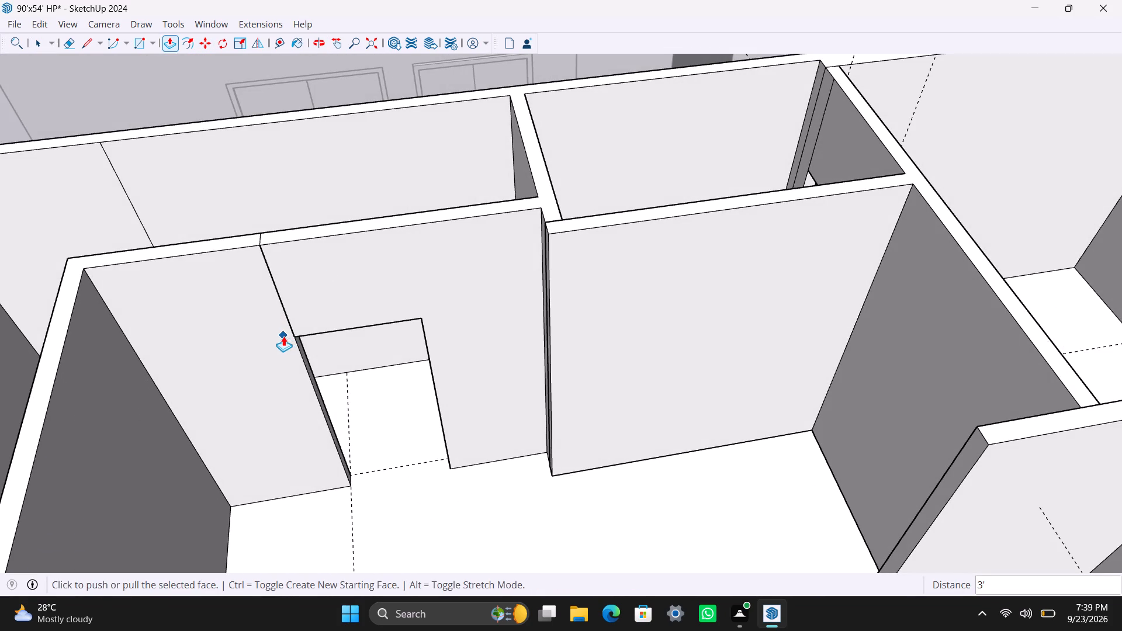
Save the model.
key("ctrl+s")
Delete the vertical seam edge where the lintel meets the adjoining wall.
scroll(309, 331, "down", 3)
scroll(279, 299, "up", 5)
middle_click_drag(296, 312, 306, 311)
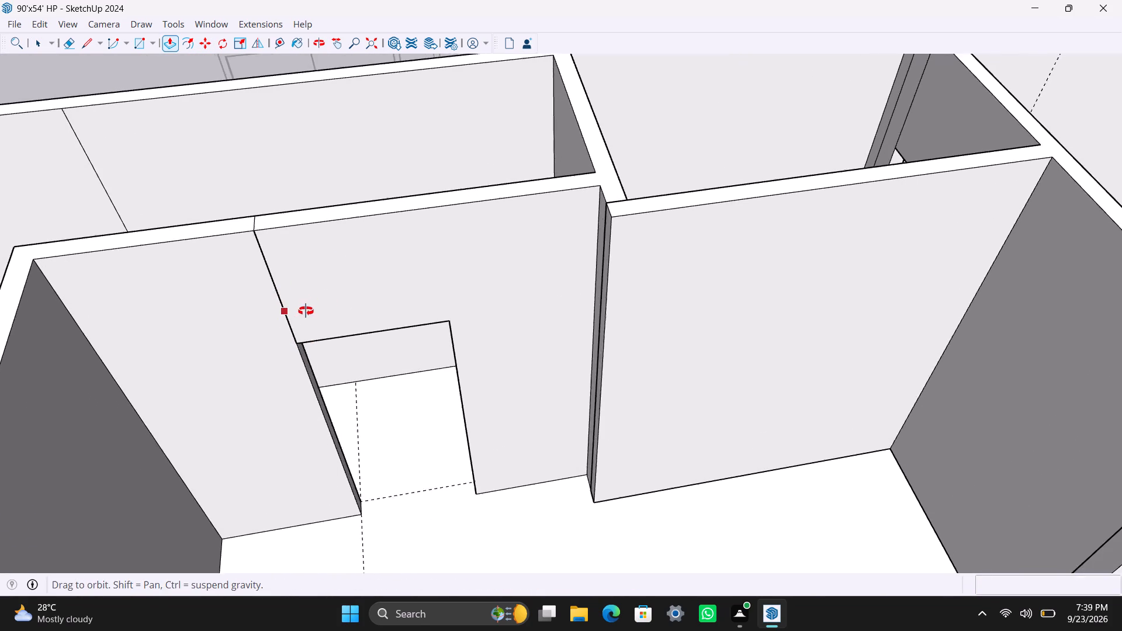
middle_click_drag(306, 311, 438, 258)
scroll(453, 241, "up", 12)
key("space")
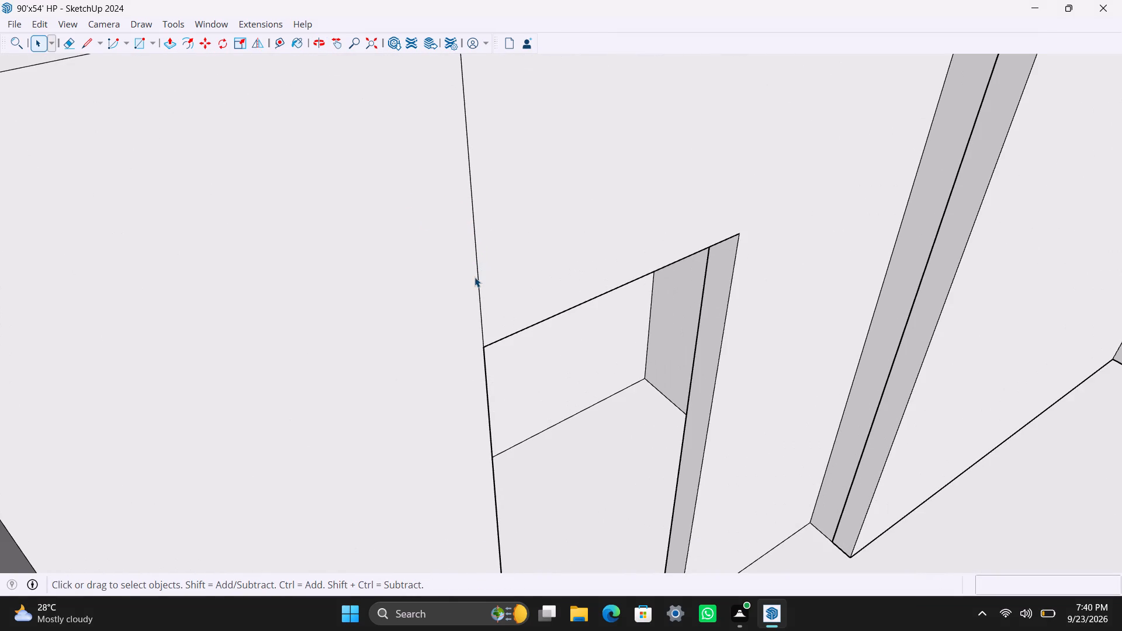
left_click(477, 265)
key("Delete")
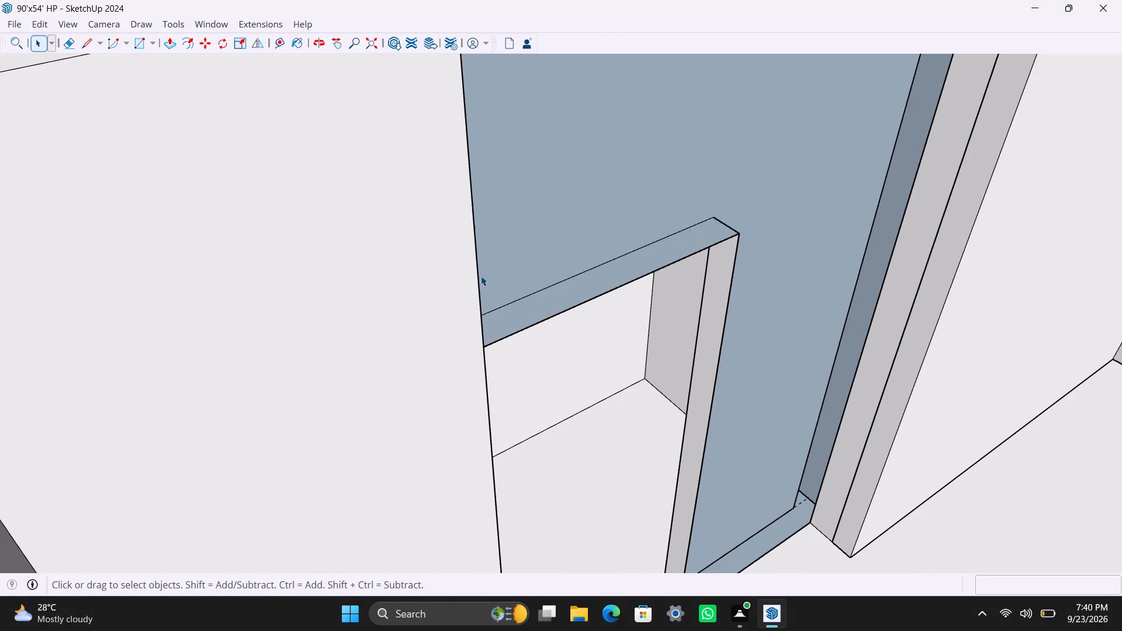
Draw a rectangle about 3' by 3' above the door opening to rebuild the missing lintel and wall face.
scroll(515, 302, "down", 3)
middle_click_drag(515, 301, 437, 279)
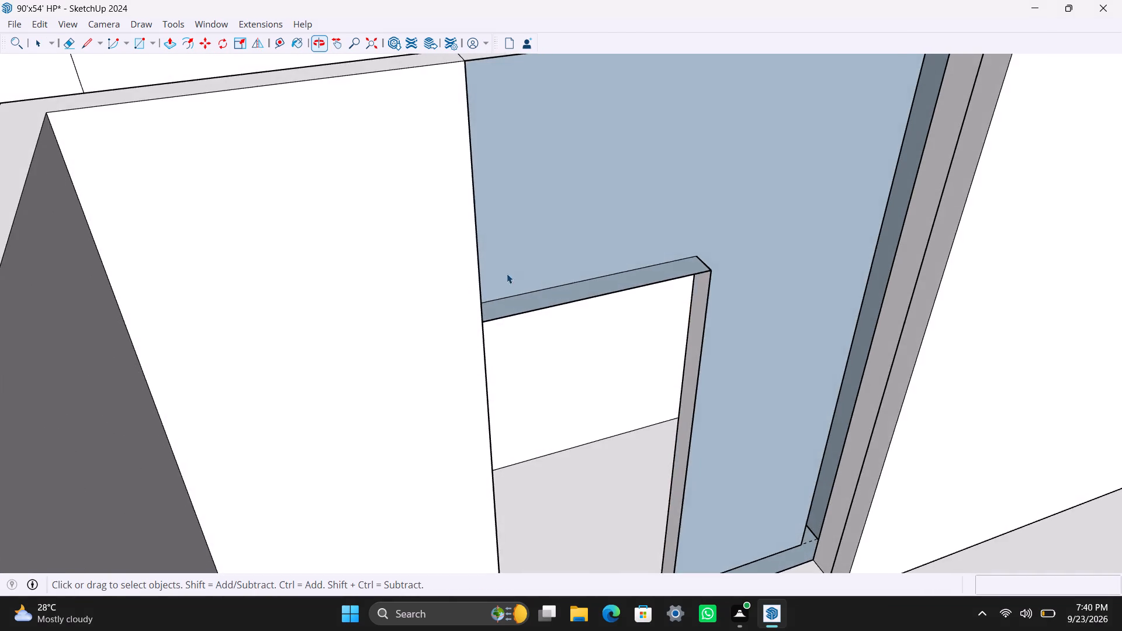
scroll(514, 268, "down", 6)
scroll(791, 174, "up", 3)
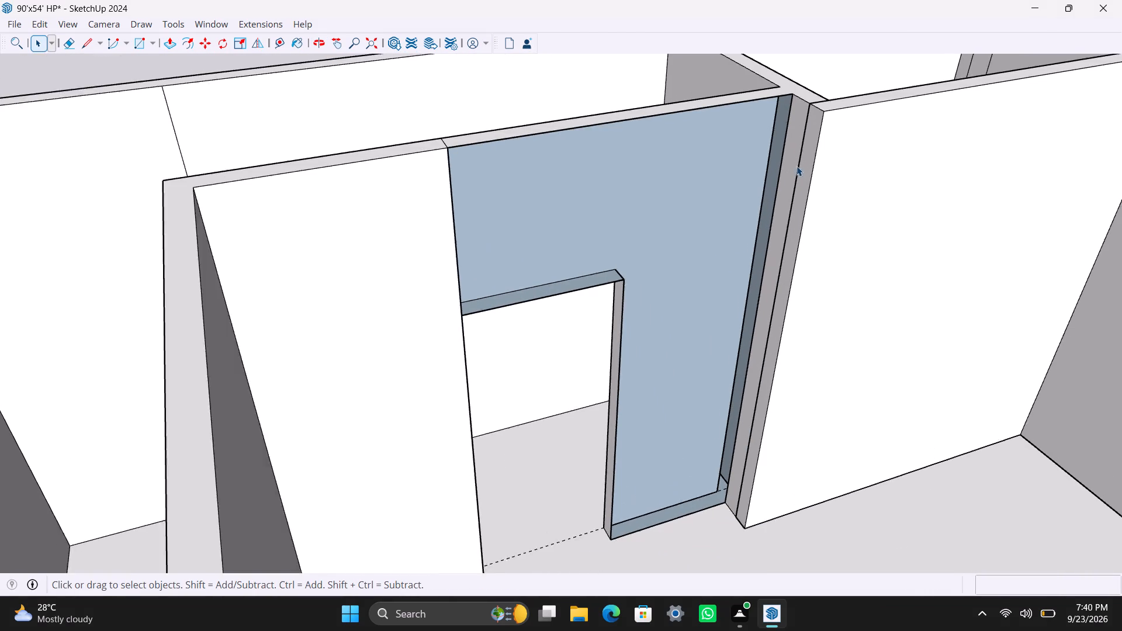
left_click(804, 152)
left_click(804, 152)
scroll(805, 152, "up", 3)
left_click(806, 147)
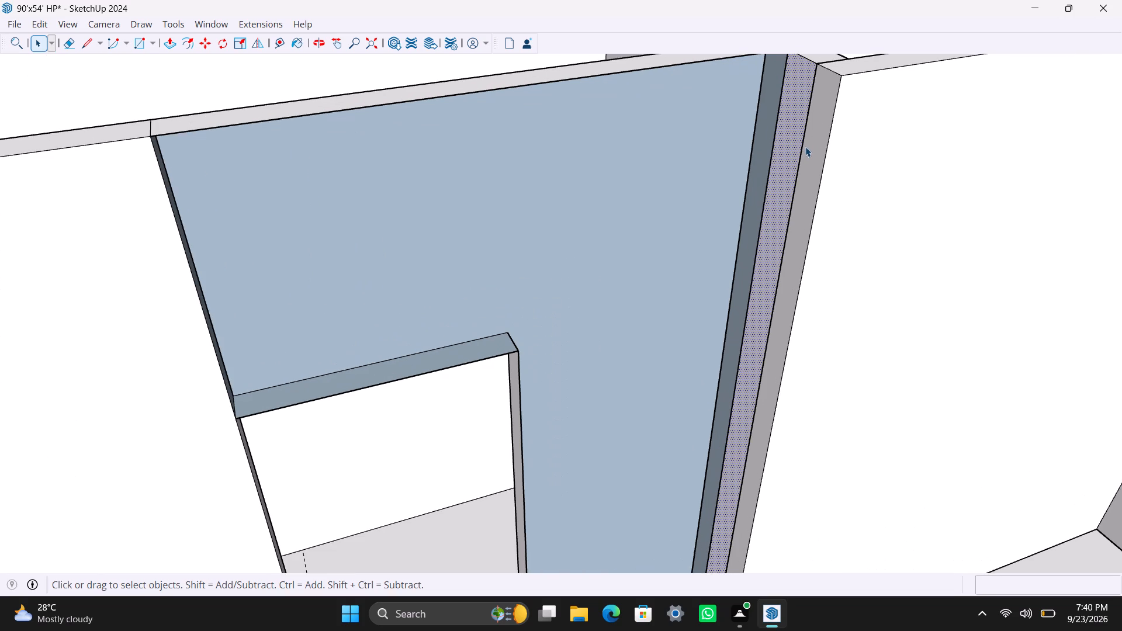
scroll(566, 278, "down", 4)
middle_click_drag(480, 296, 391, 283)
key("r")
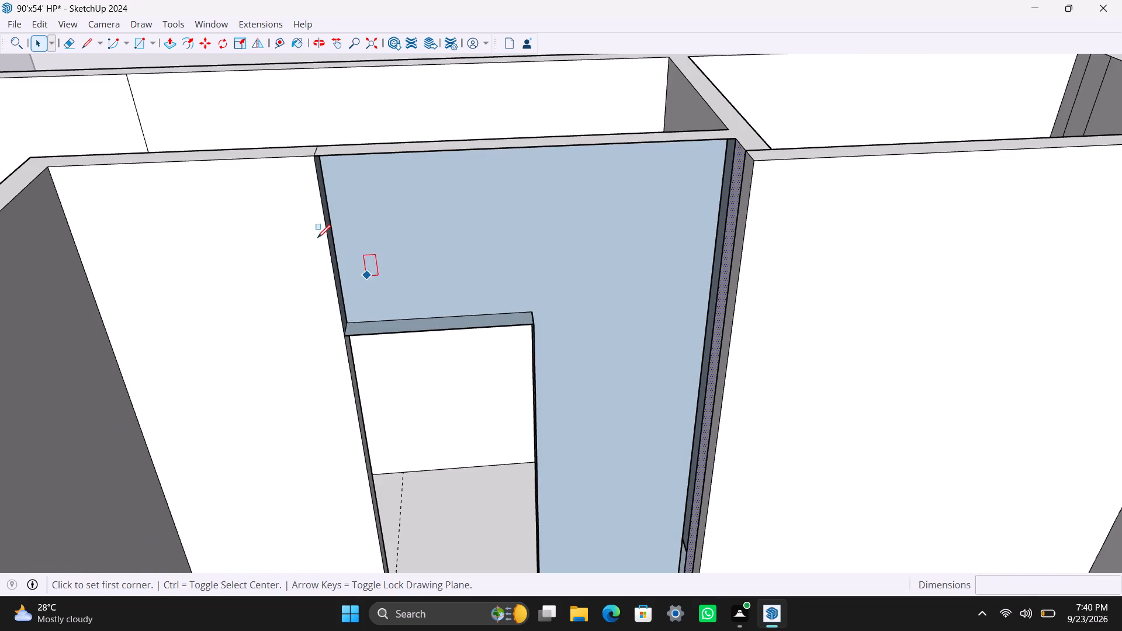
left_click_drag(316, 152, 321, 168)
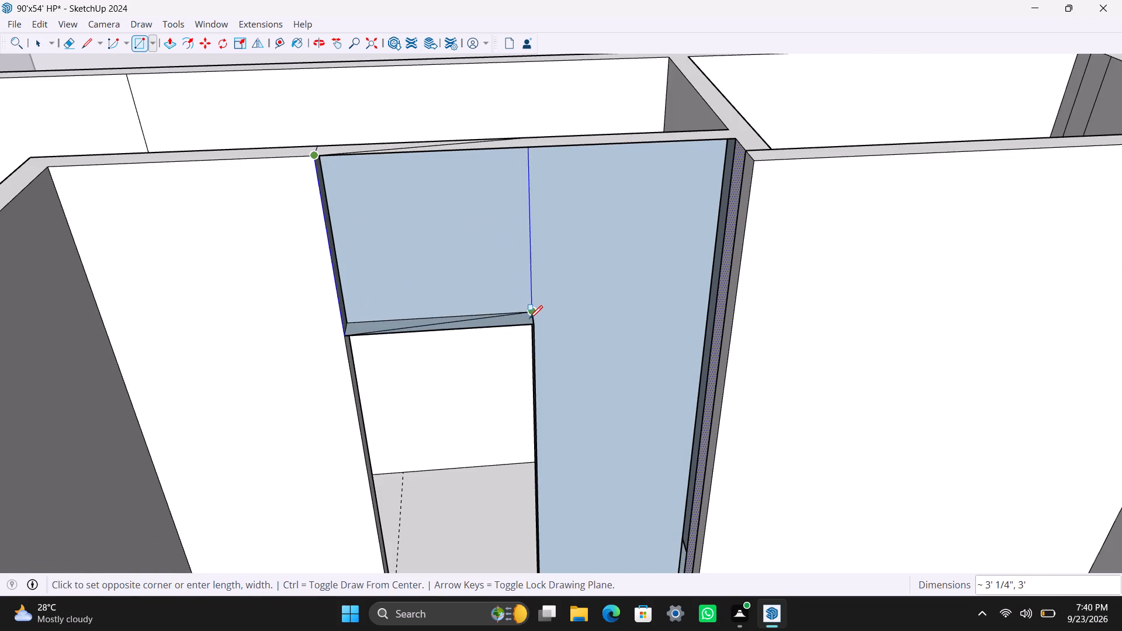
left_click(530, 323)
key("space")
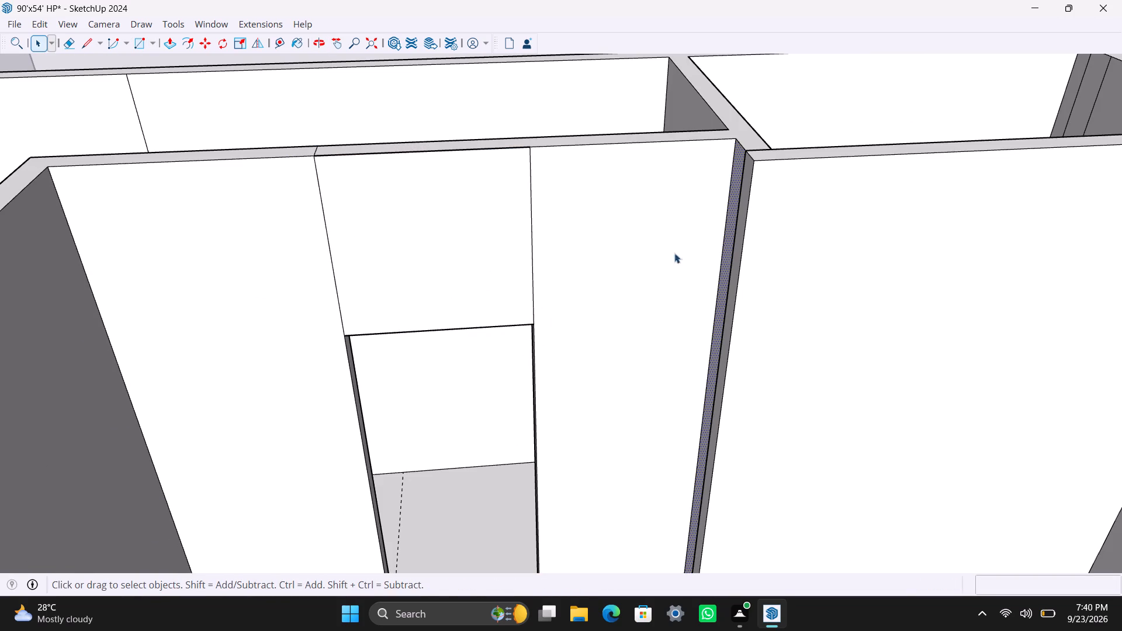
key("space")
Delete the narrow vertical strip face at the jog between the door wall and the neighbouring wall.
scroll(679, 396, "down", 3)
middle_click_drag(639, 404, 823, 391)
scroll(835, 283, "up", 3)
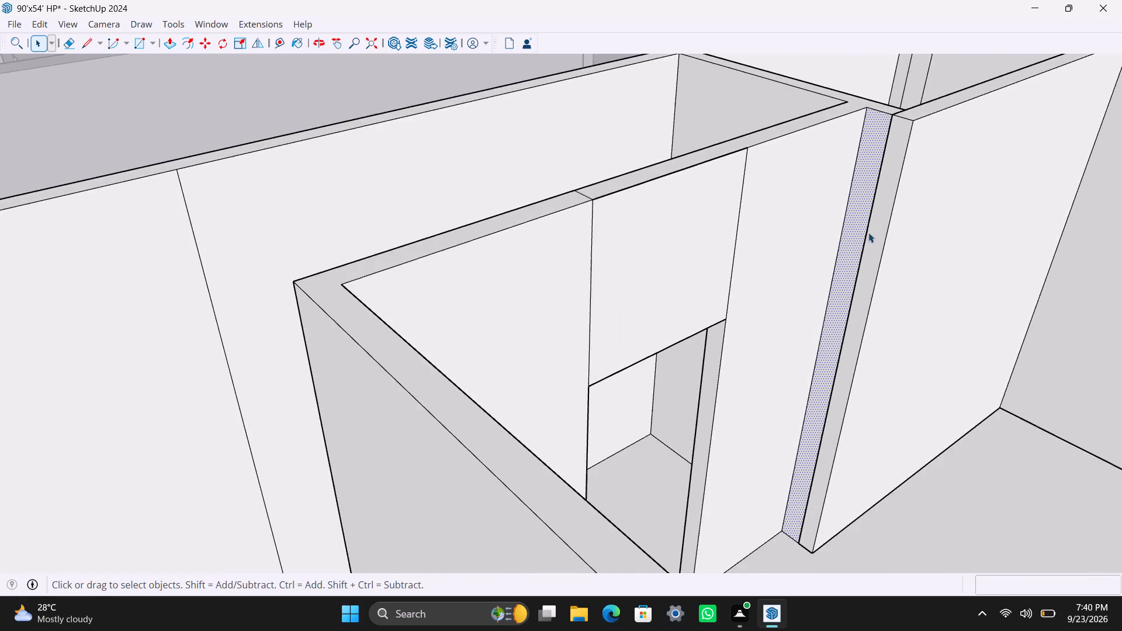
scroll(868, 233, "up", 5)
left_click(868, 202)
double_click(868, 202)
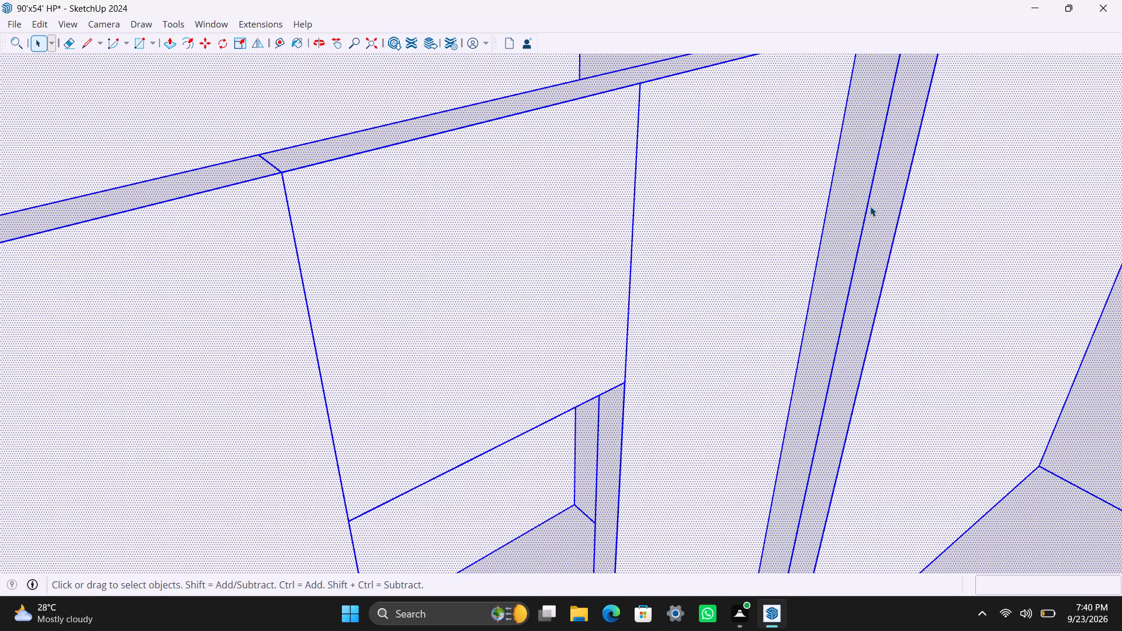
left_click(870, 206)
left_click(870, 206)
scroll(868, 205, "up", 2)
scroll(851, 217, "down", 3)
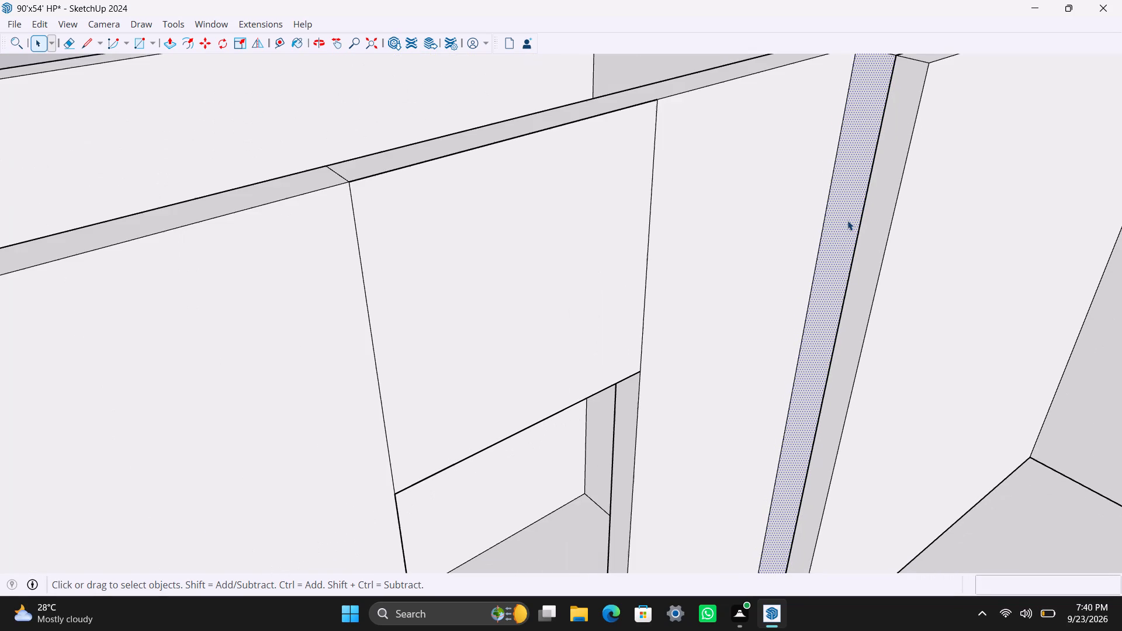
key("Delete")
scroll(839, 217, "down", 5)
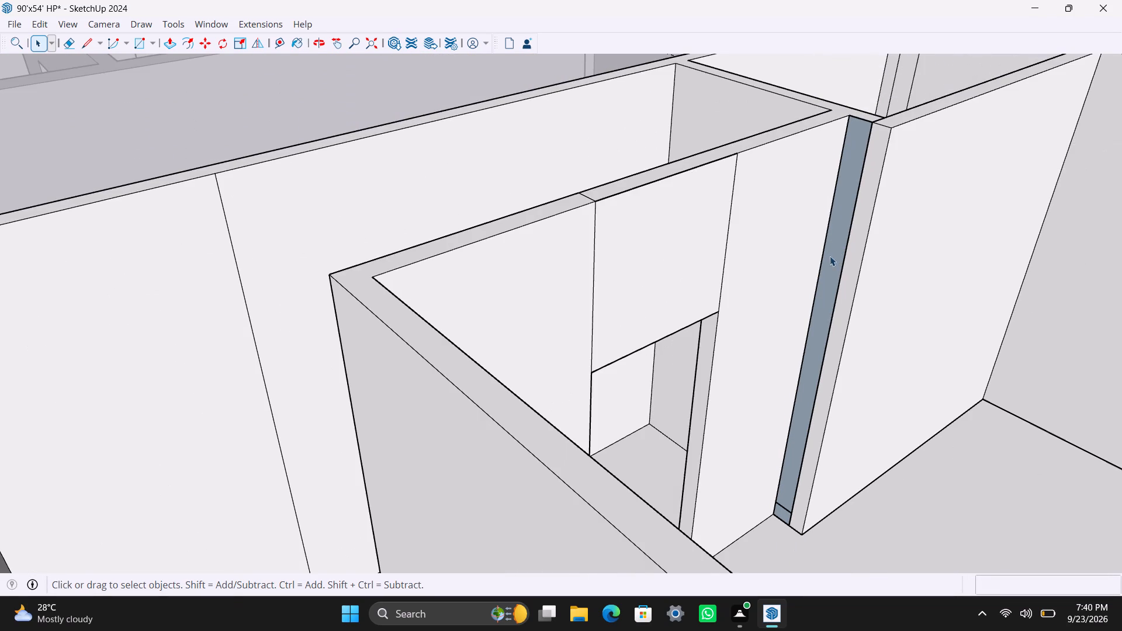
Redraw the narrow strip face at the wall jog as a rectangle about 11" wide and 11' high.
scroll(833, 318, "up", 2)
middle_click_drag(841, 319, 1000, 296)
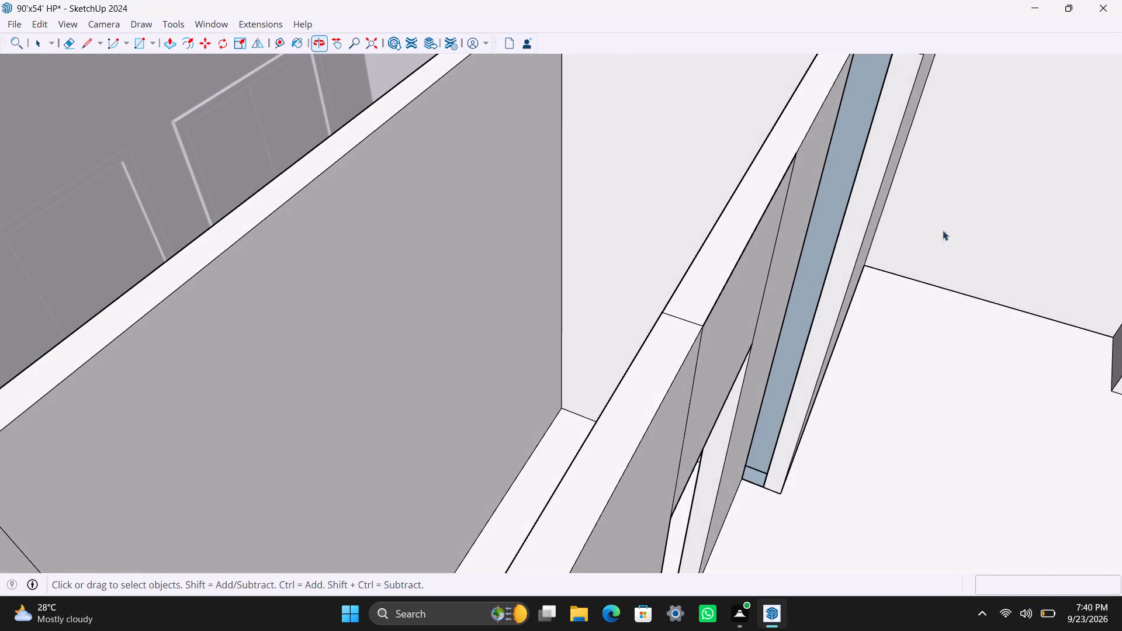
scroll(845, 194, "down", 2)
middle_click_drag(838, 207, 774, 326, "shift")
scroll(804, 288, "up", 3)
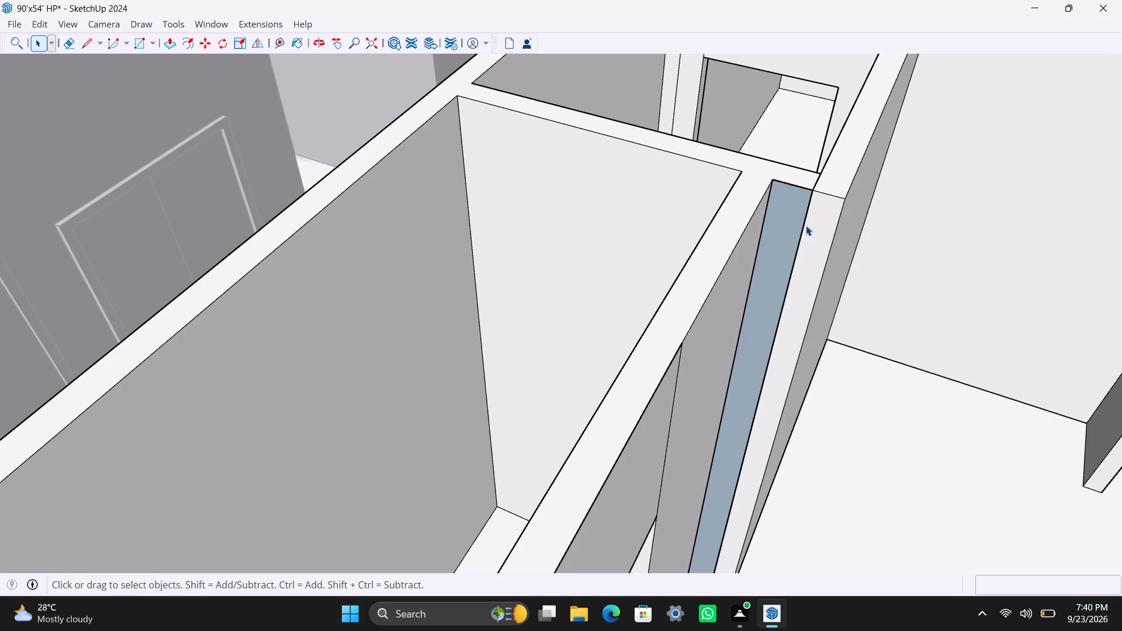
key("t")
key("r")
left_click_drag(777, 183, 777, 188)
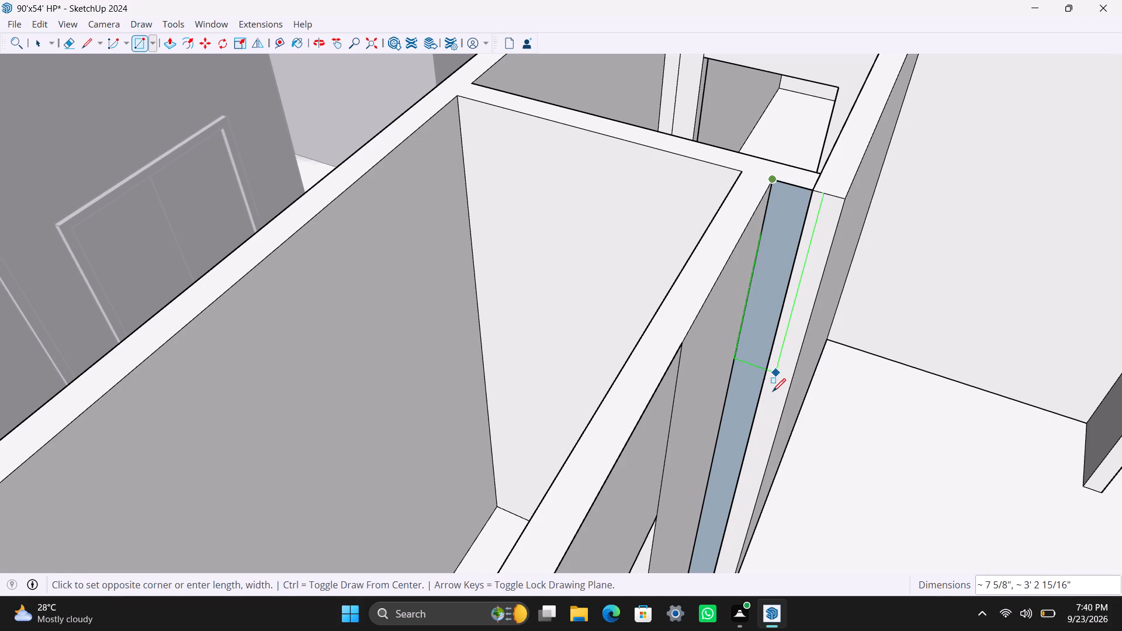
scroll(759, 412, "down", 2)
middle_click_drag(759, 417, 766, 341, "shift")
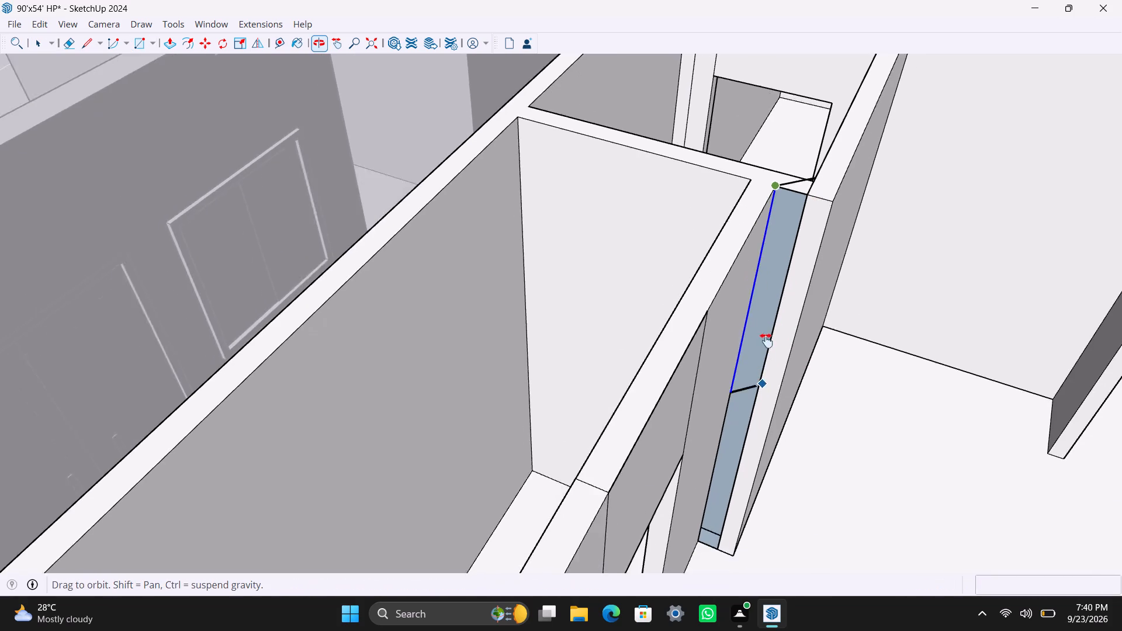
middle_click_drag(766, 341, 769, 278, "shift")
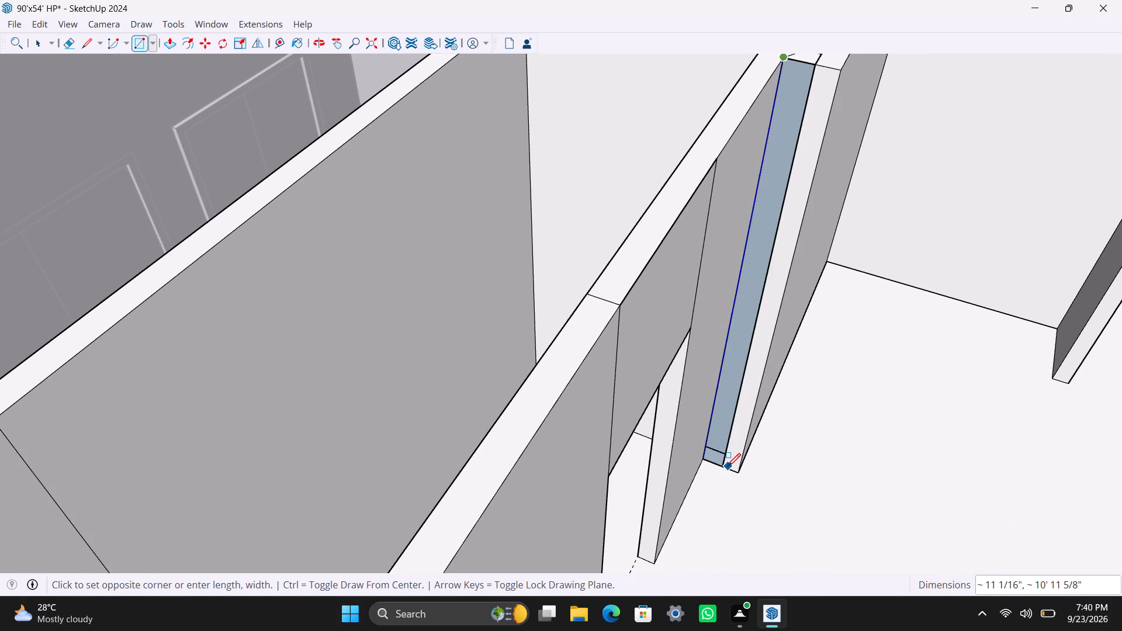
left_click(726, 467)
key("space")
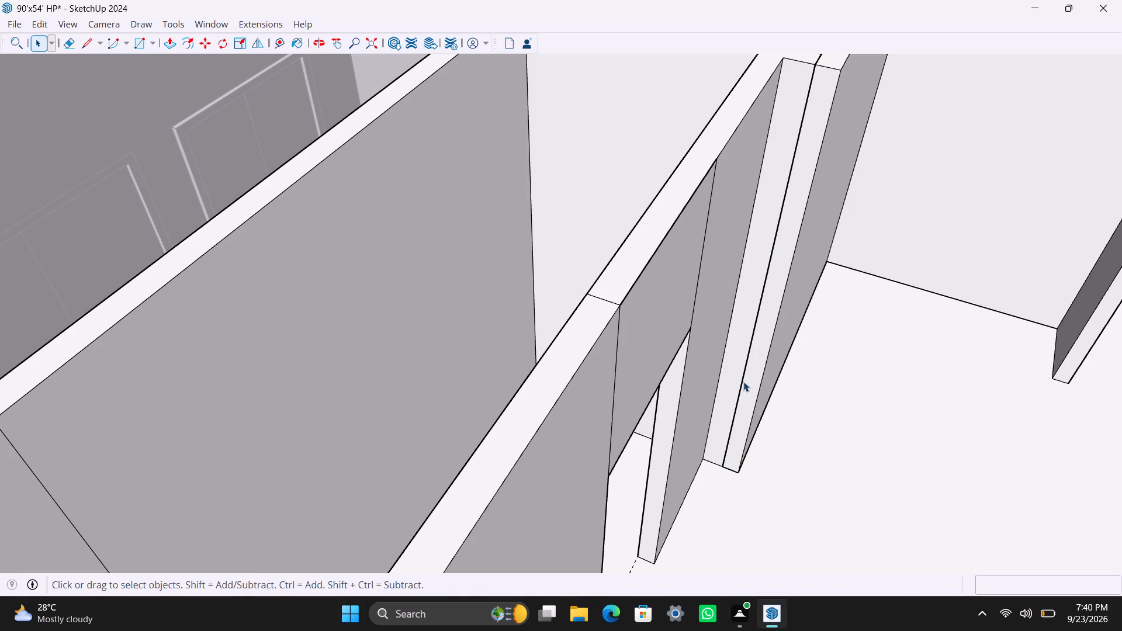
Delete the narrow strip face at the wall jog and the vertical seam edge beside it.
left_click(743, 382)
key("Delete")
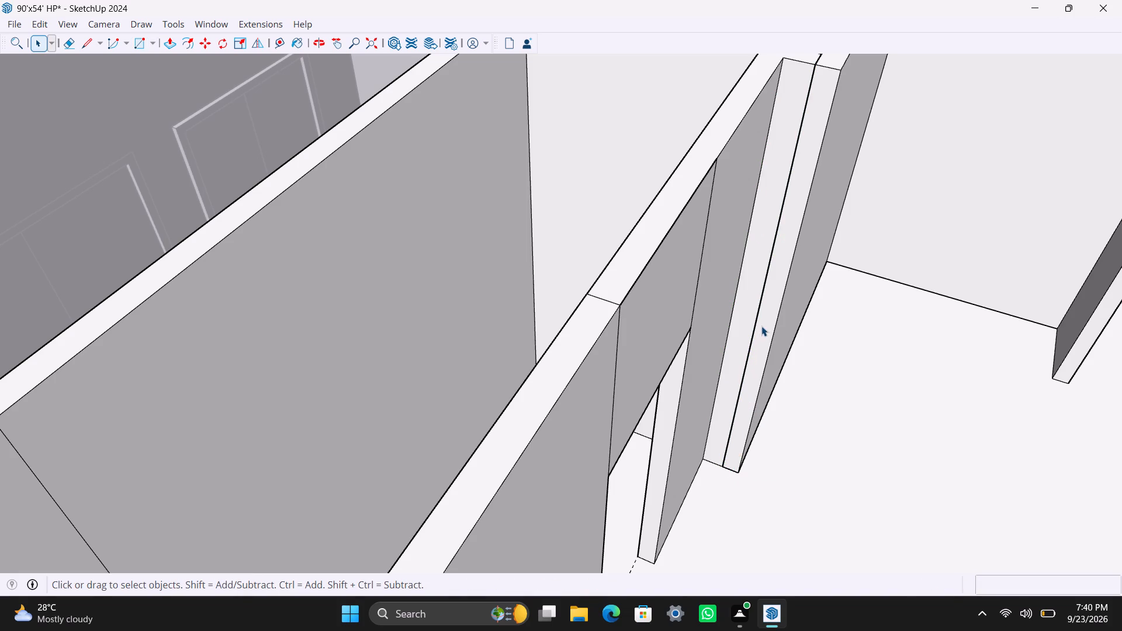
left_click(759, 314)
key("Delete")
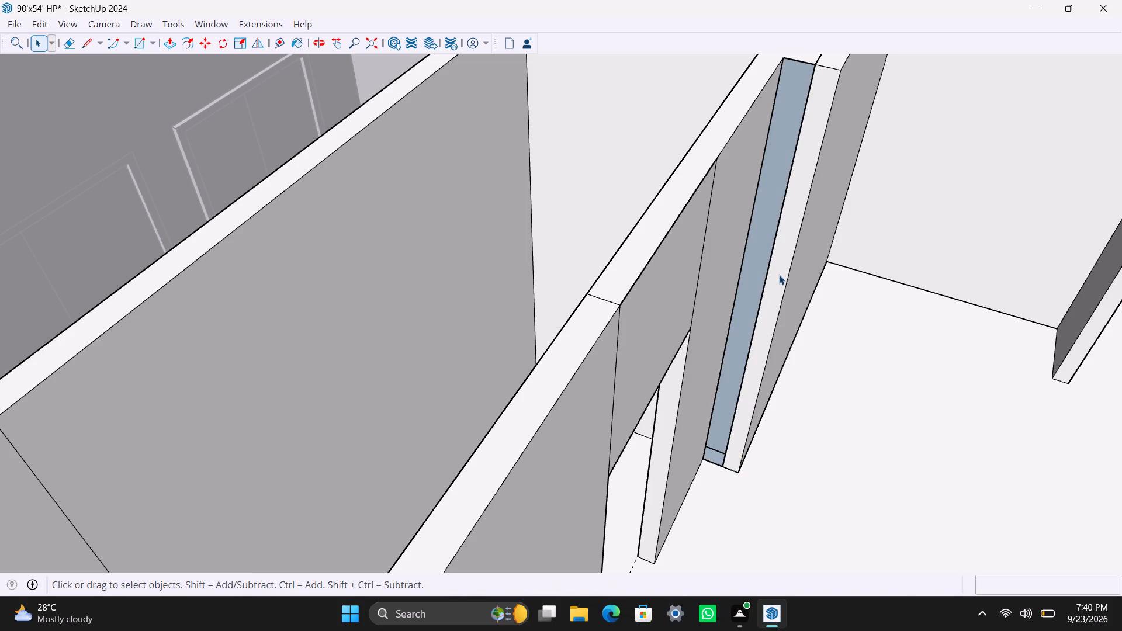
left_click(762, 303)
key("Delete")
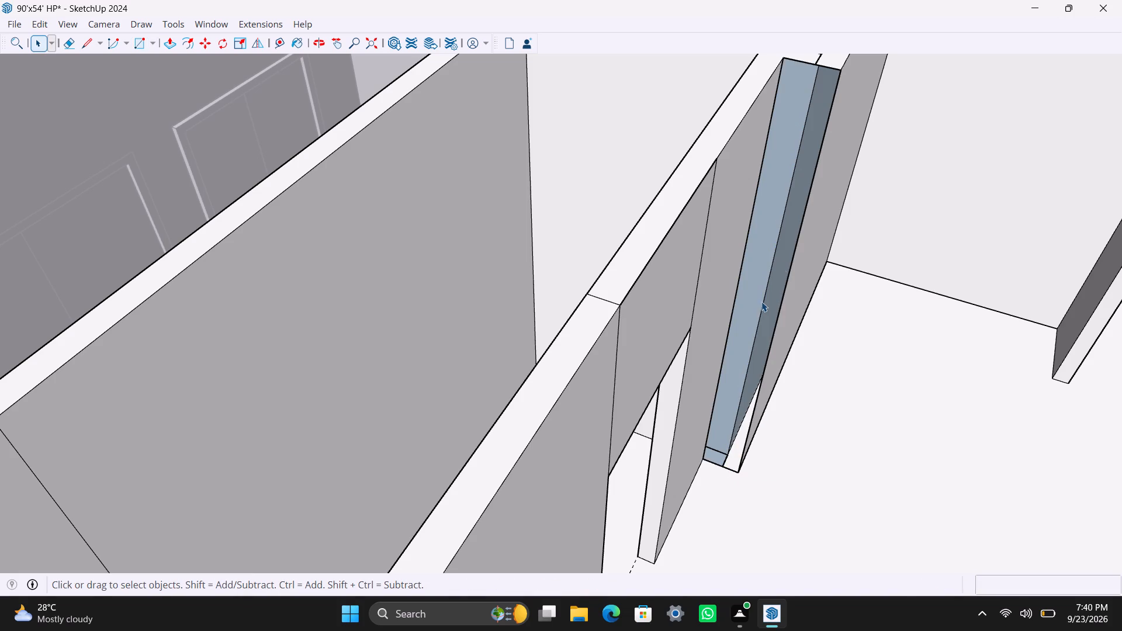
Draw one full-height rectangle across the whole open jog between the two walls to close it with a single face.
scroll(796, 197, "down", 4)
scroll(812, 110, "up", 5)
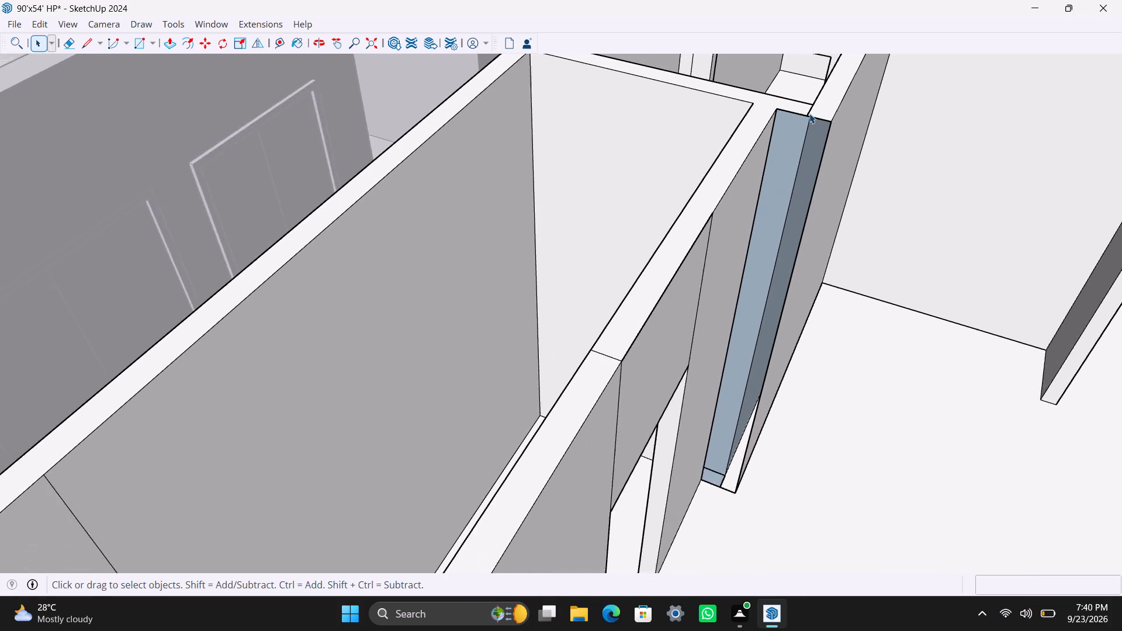
scroll(809, 113, "up", 1)
key("r")
left_click(773, 112)
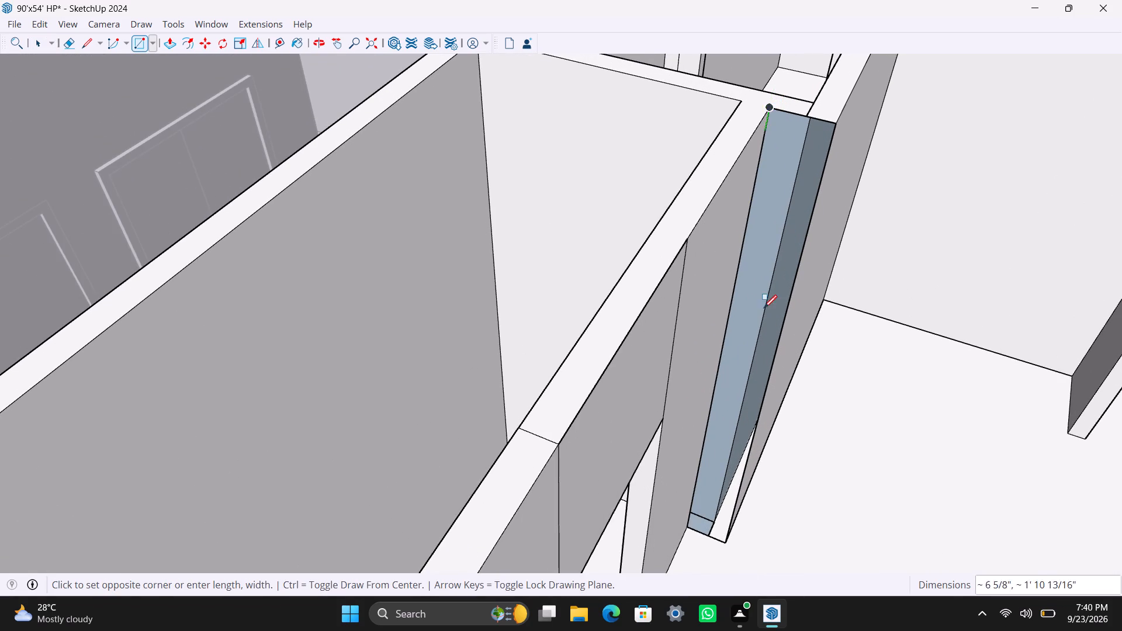
left_click(725, 540)
key("space")
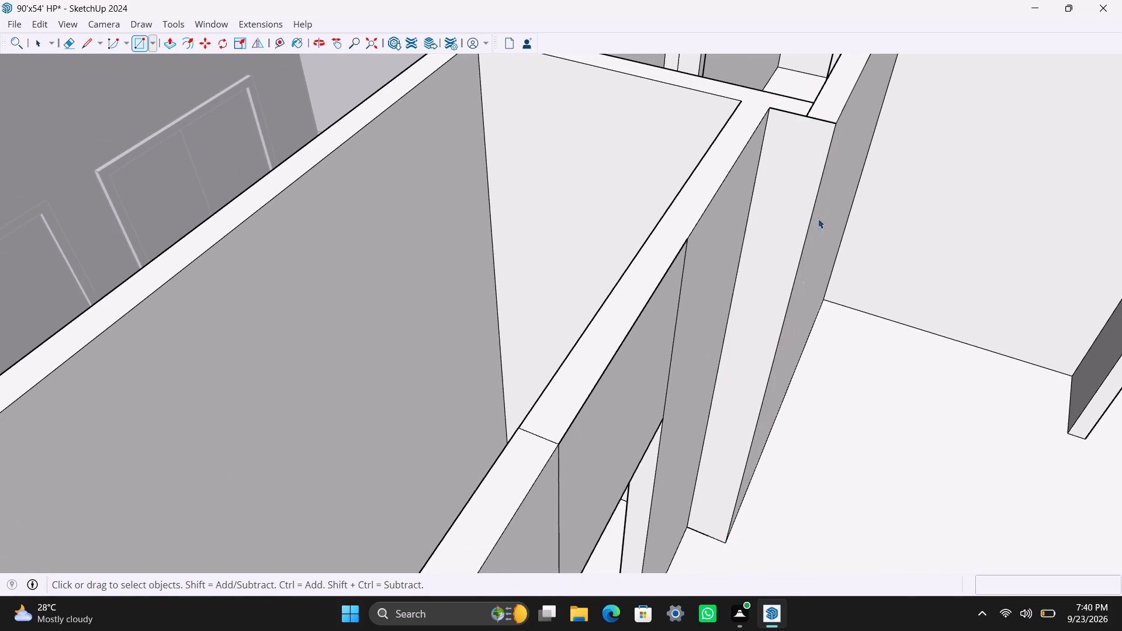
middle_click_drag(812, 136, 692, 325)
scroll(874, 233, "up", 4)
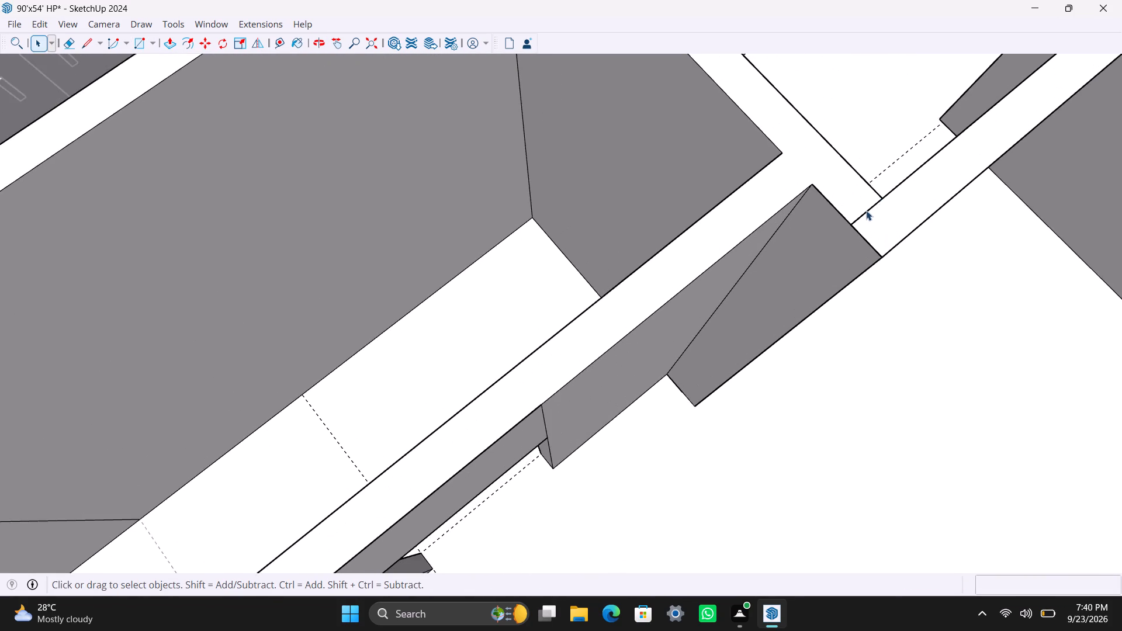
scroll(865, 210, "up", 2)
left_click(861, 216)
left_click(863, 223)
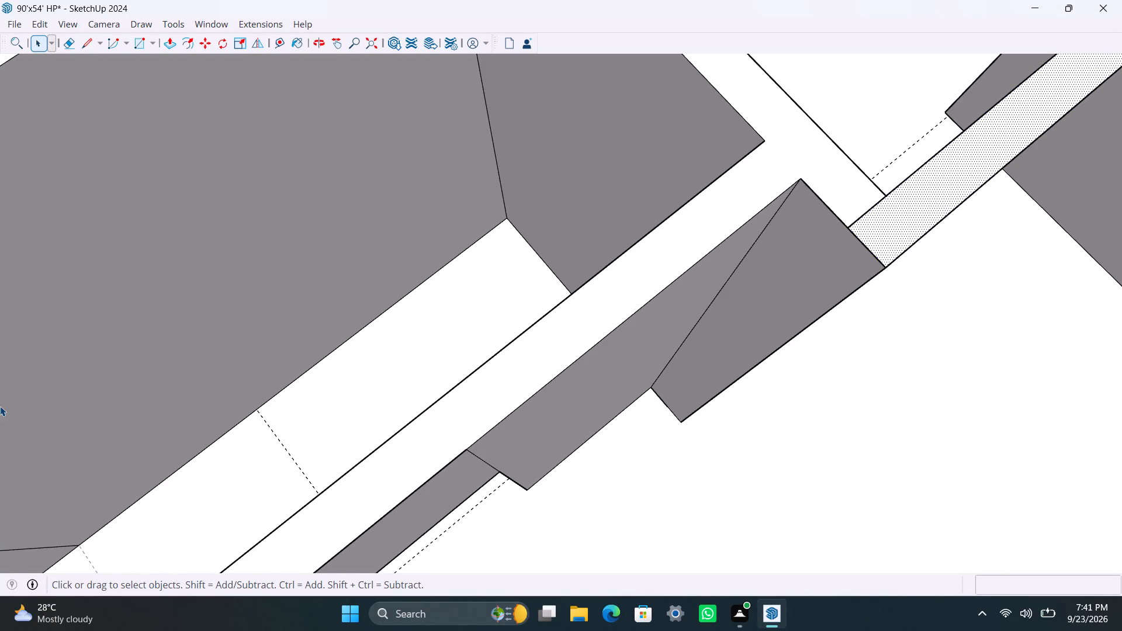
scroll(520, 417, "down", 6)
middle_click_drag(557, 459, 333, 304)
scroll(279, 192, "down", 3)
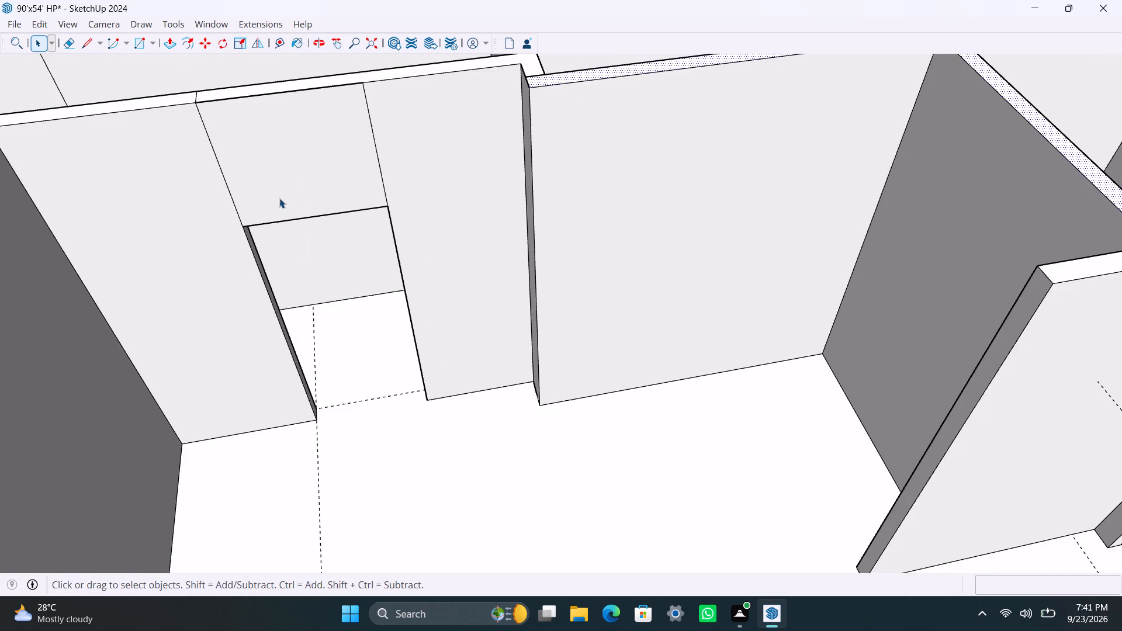
Delete the duplicate edge along the top of the wall above the door opening.
middle_click_drag(293, 199, 331, 245, "shift")
scroll(324, 190, "up", 6)
scroll(252, 115, "up", 2)
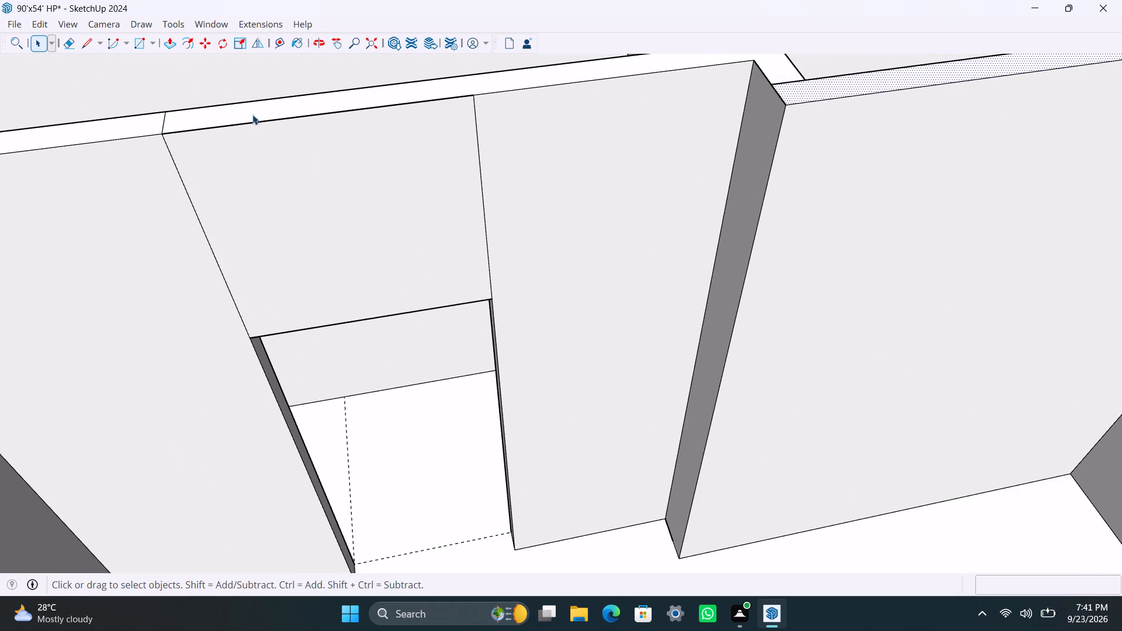
scroll(252, 115, "up", 4)
left_click(252, 127)
key("Delete")
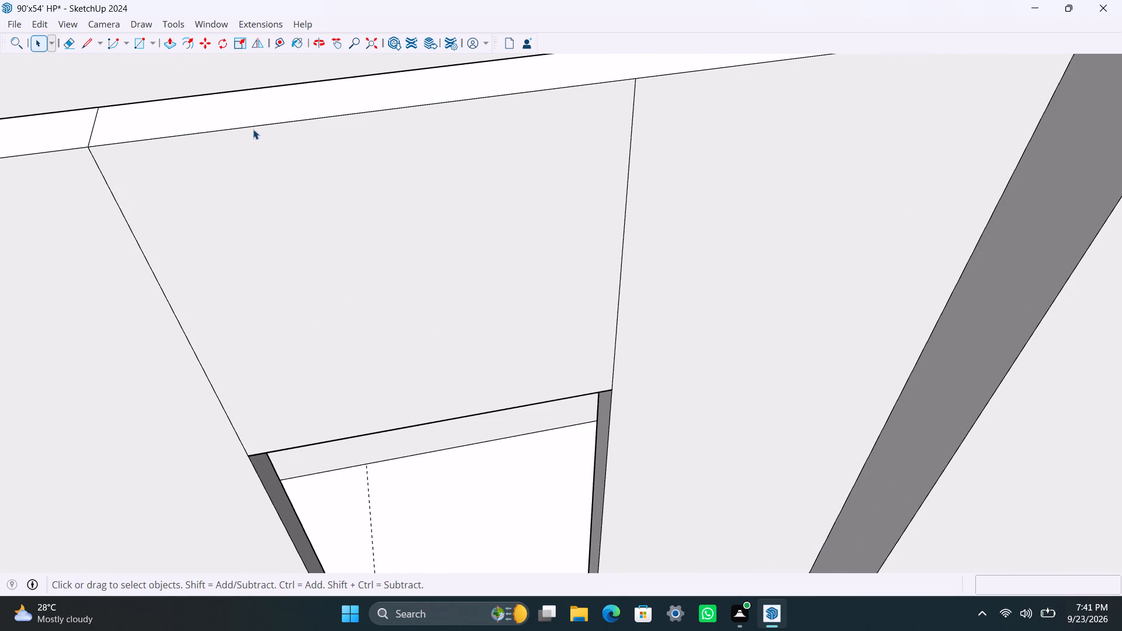
Delete the duplicate top edge segment at the wall jog, between the inner corner and the seam separating the two wall tops.
scroll(273, 216, "down", 10)
middle_click_drag(421, 294, 593, 325)
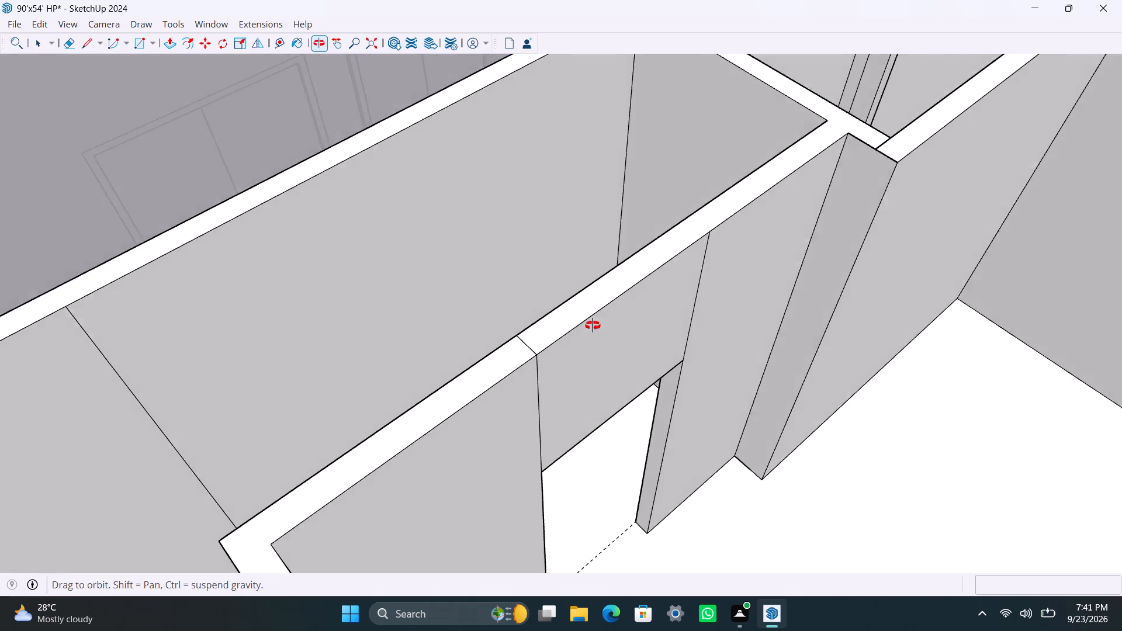
middle_click_drag(593, 325, 593, 326)
scroll(793, 217, "down", 3)
middle_click_drag(796, 231, 643, 406, "shift")
scroll(736, 381, "up", 3)
scroll(743, 315, "up", 2)
middle_click_drag(730, 330, 739, 339)
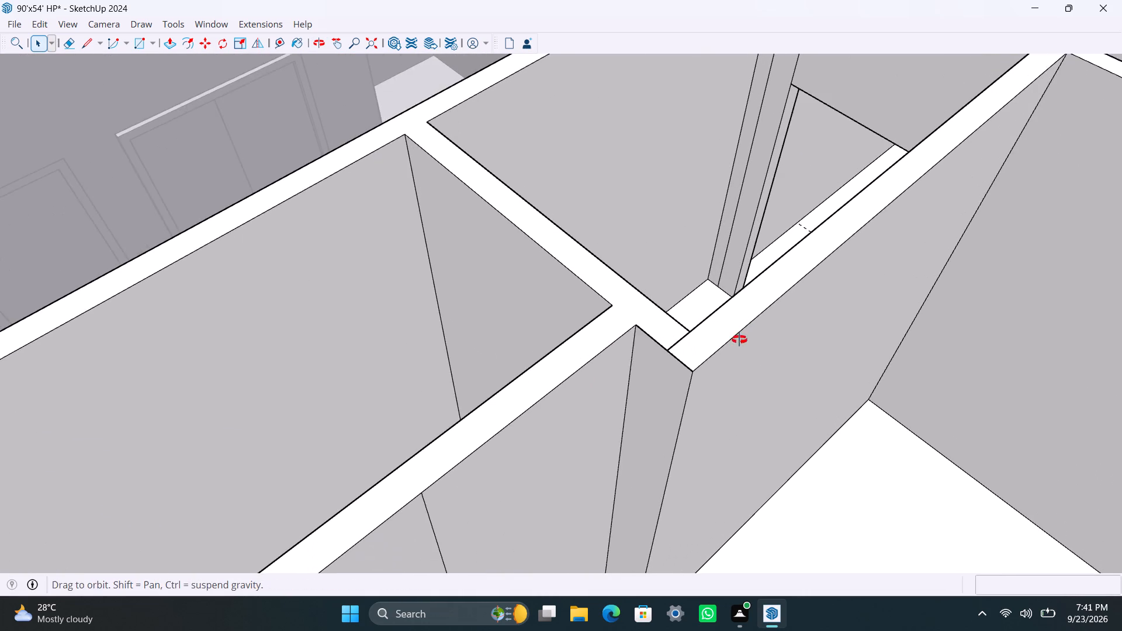
middle_click_drag(739, 339, 769, 374)
scroll(719, 347, "up", 9)
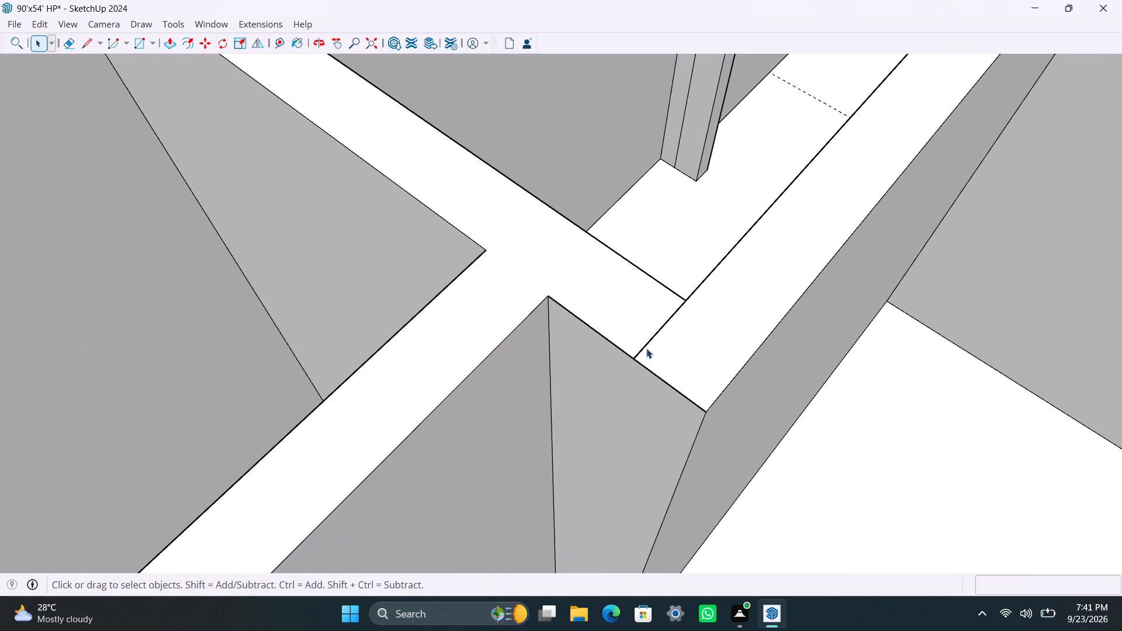
left_click(652, 373)
left_click(655, 376)
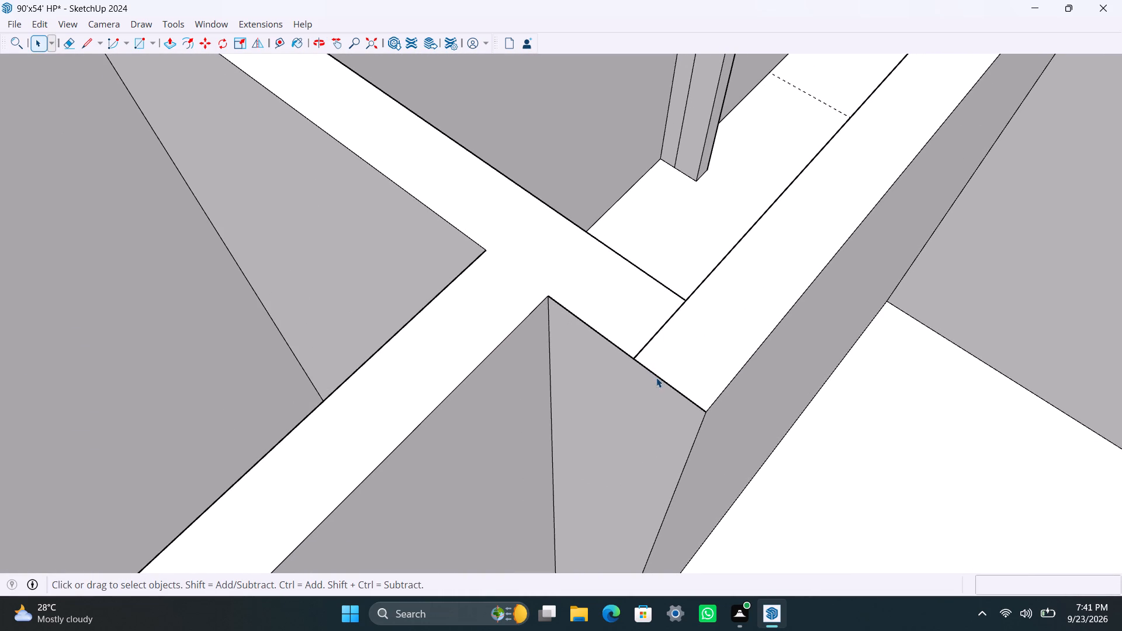
double_click(656, 377)
left_click(658, 375)
scroll(662, 378, "up", 3)
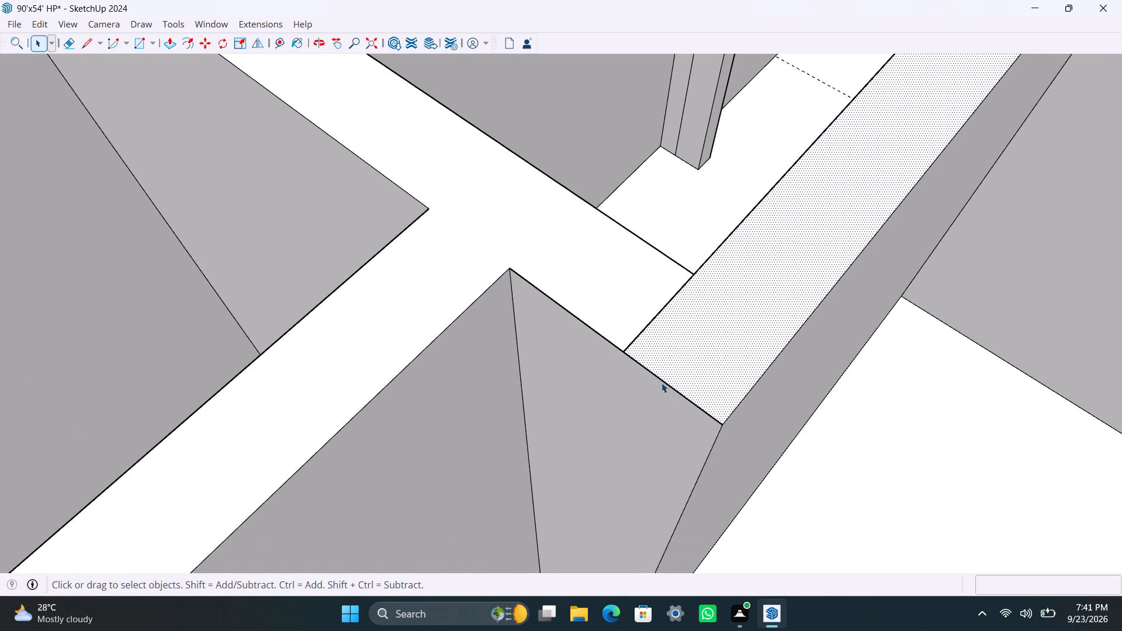
left_click(662, 383)
scroll(663, 382, "up", 3)
left_click(594, 330)
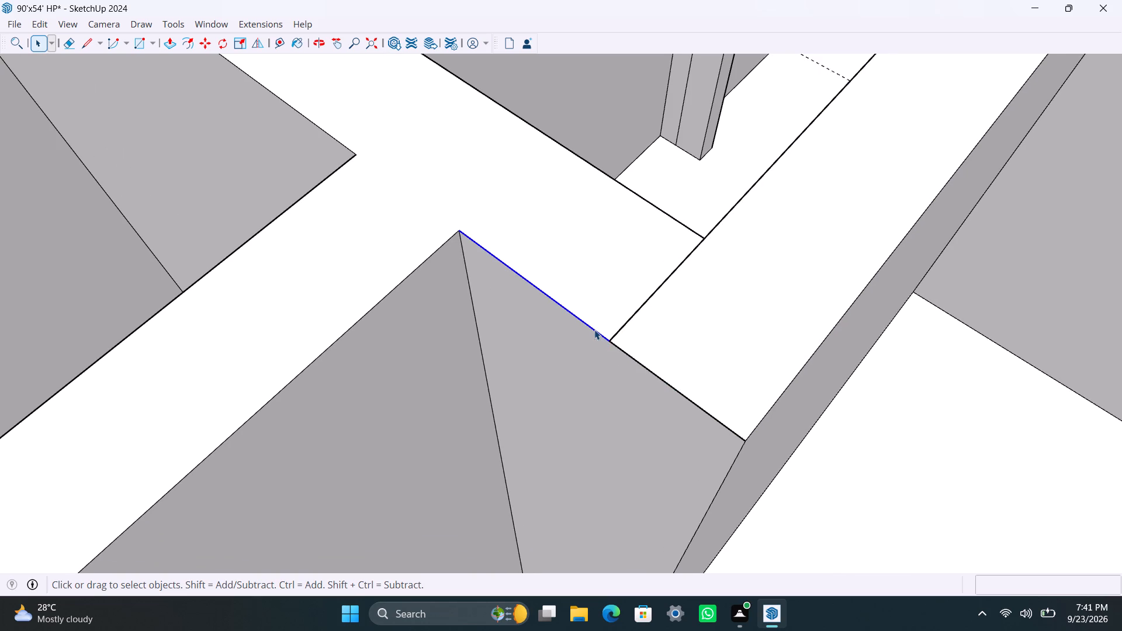
key("Delete")
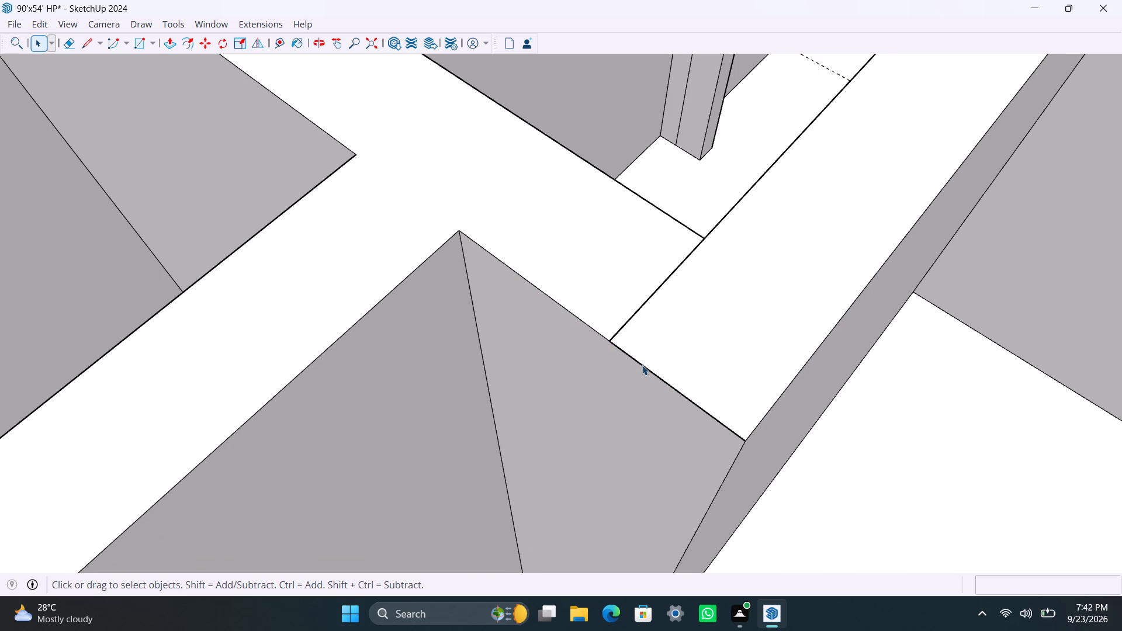
Delete the duplicate top edge segment at the wall jog, between the seam and the outer corner.
left_click(642, 365)
left_click(643, 367)
scroll(643, 367, "up", 9)
left_click(621, 350)
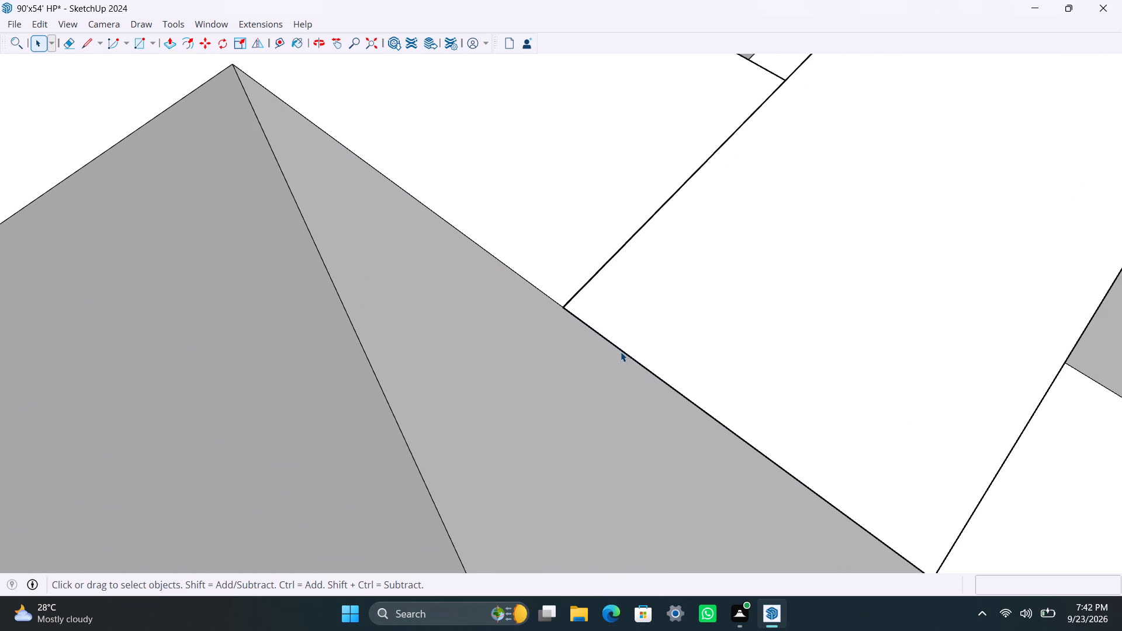
double_click(621, 352)
scroll(621, 352, "up", 3)
left_click(610, 338)
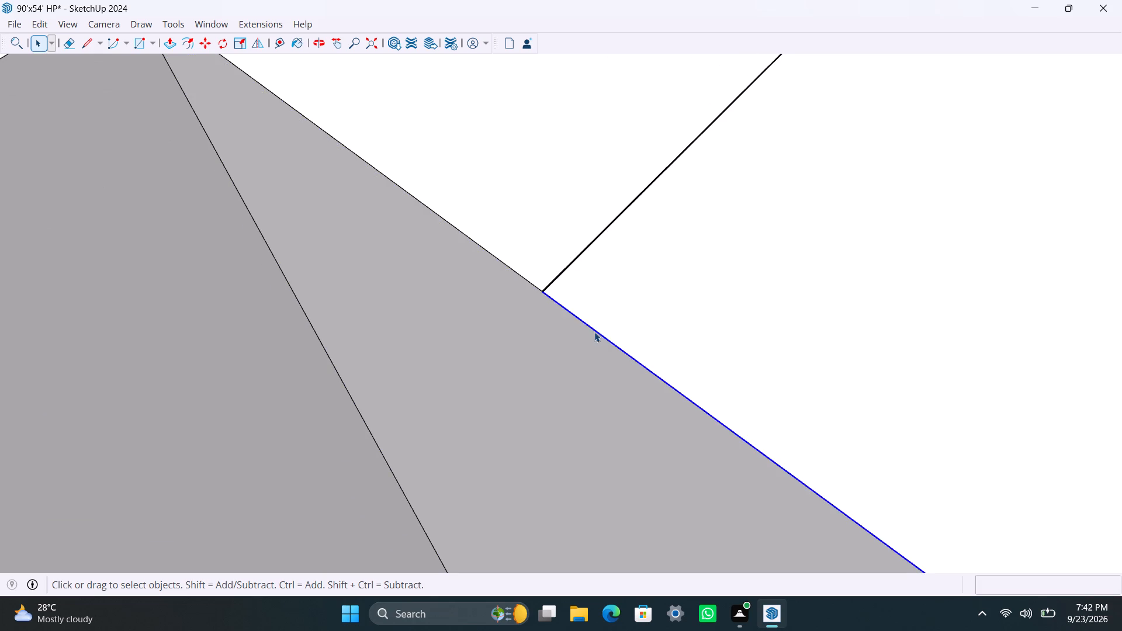
key("Delete")
Delete the seam edge separating the two wall-top faces at the jog.
left_click(559, 280)
double_click(555, 280)
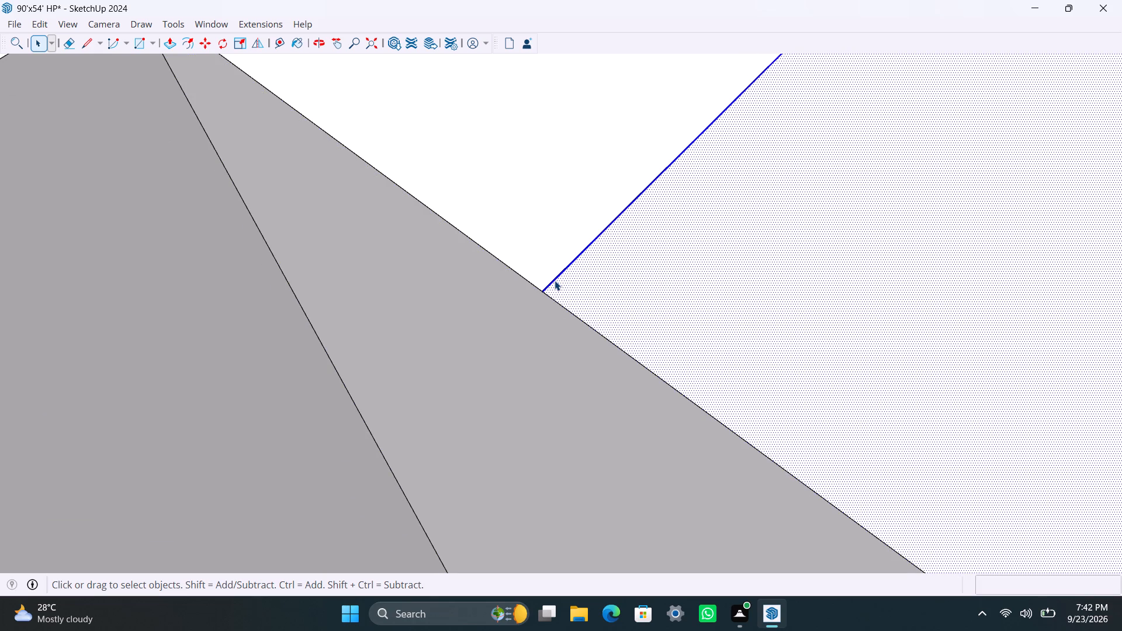
left_click(554, 280)
key("Delete")
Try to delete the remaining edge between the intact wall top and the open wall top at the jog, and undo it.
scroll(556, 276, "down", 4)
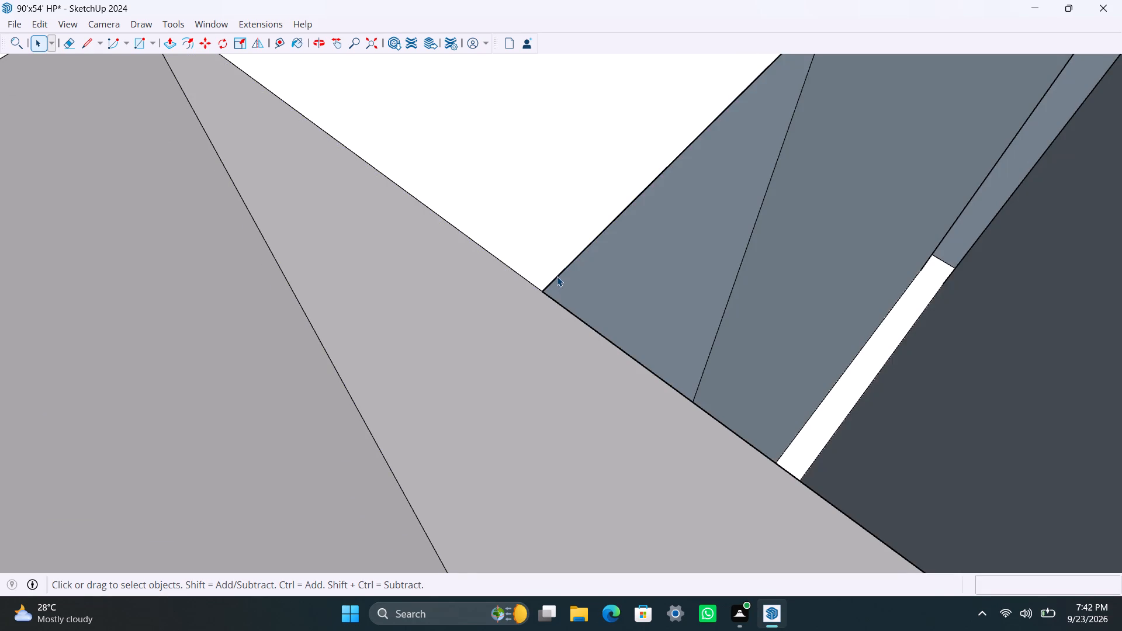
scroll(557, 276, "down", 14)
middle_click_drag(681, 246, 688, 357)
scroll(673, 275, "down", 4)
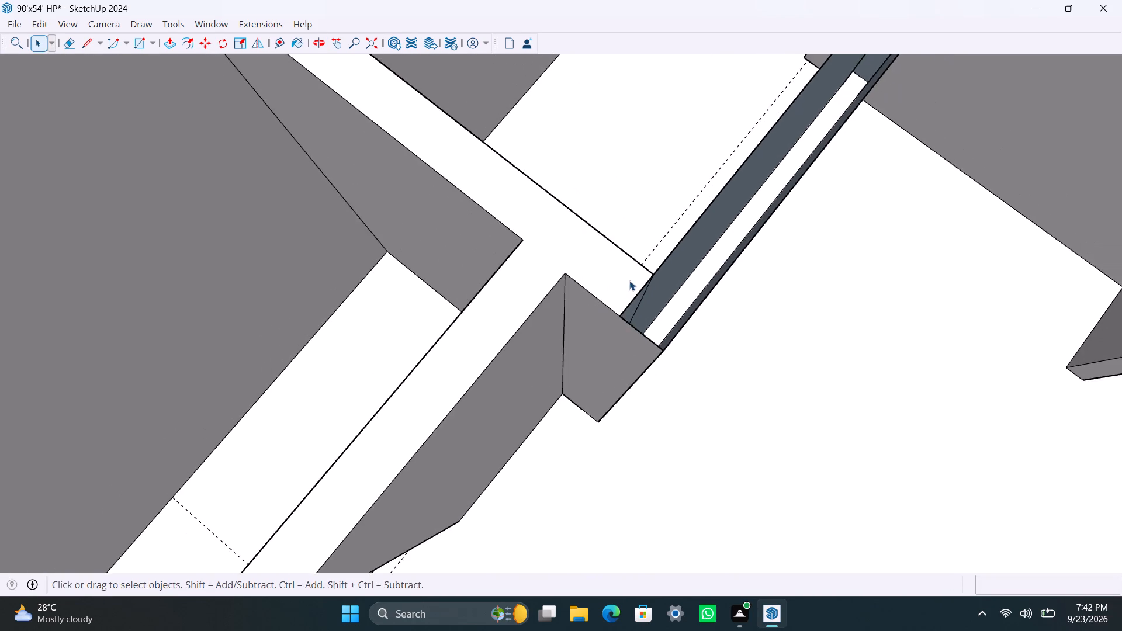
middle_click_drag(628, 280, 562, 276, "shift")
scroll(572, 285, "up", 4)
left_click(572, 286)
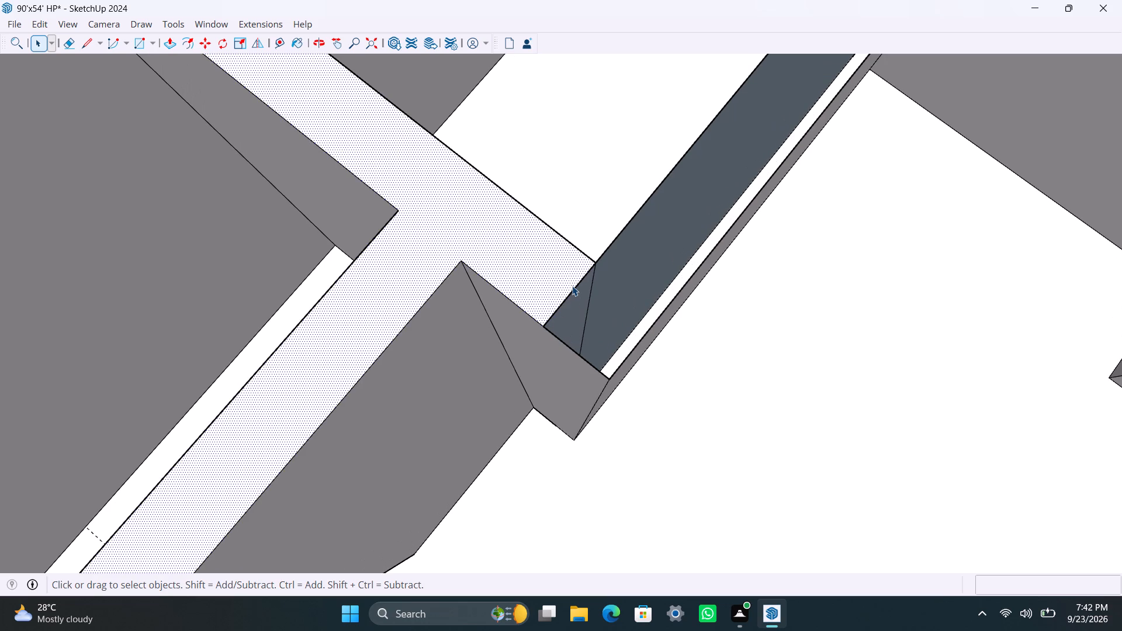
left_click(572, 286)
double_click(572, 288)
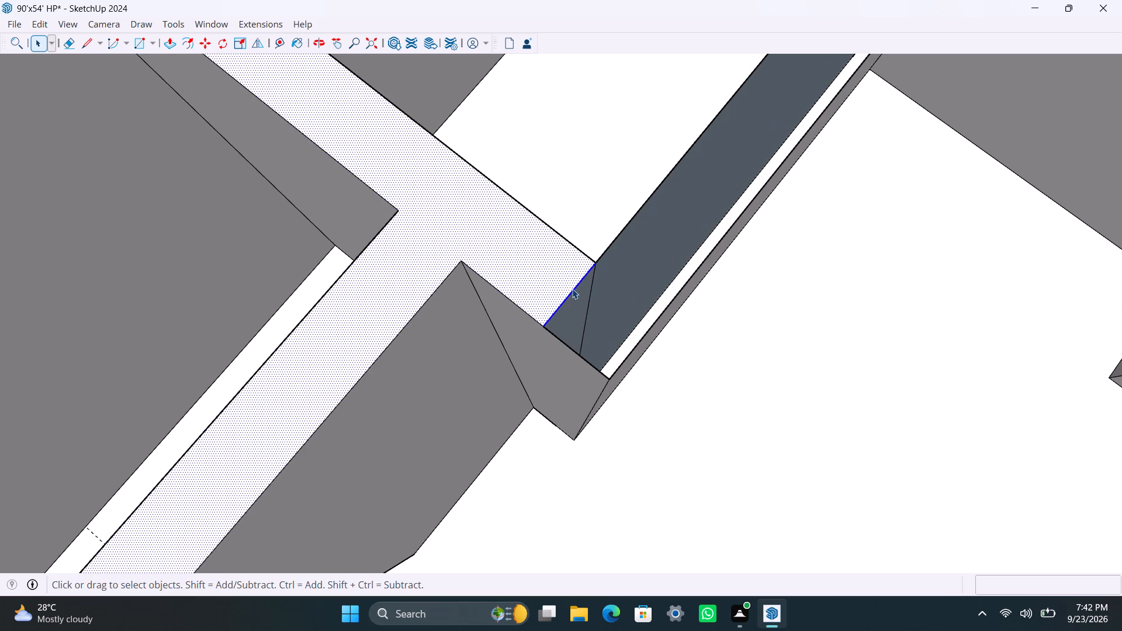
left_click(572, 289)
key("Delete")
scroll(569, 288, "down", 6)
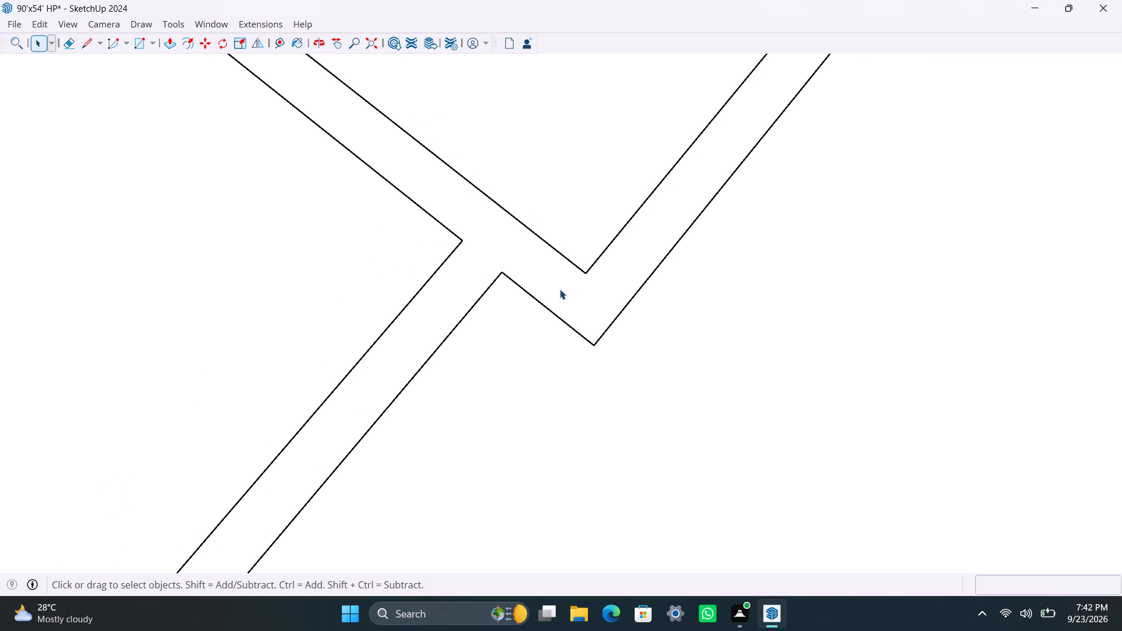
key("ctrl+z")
Draw a rectangle about 4 1/2" by 1' 1 13/16" across the open wall top at the jog to restore its face.
scroll(580, 294, "up", 4)
middle_click_drag(591, 333, 293, 358)
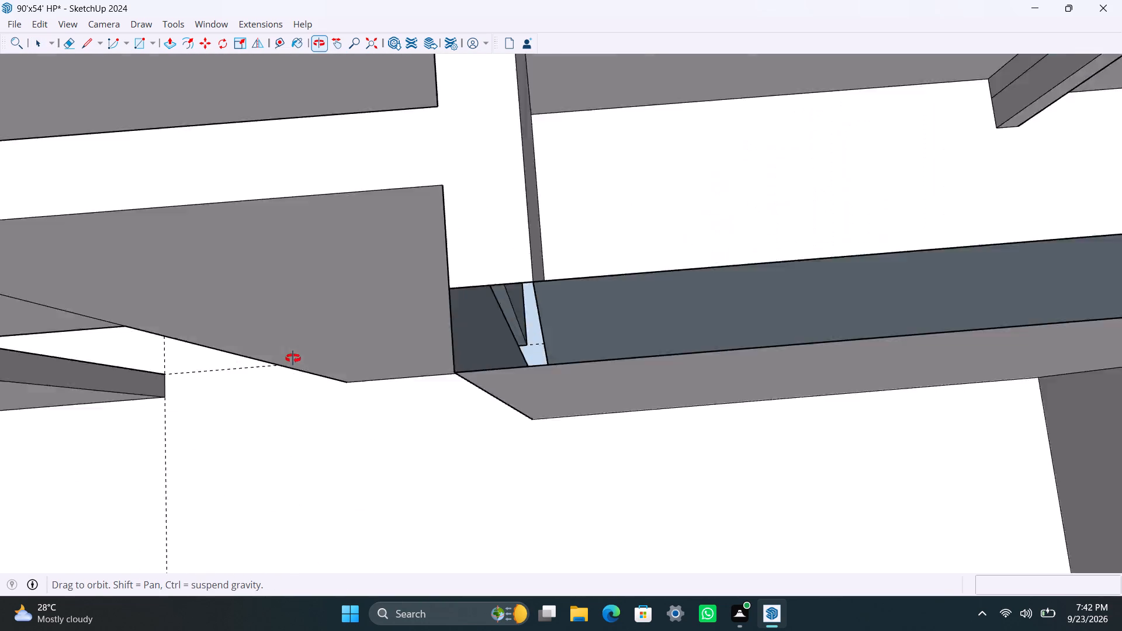
middle_click_drag(293, 358, 292, 360)
scroll(651, 314, "down", 5)
scroll(683, 354, "down", 6)
middle_click_drag(701, 391, 545, 356, "shift")
scroll(538, 330, "down", 5)
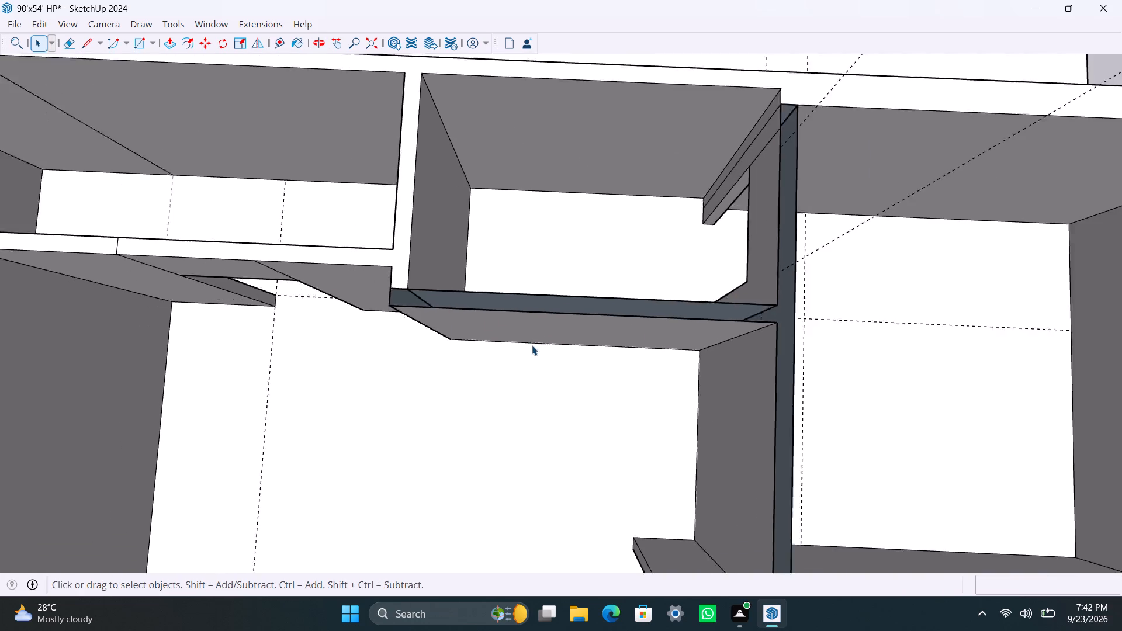
scroll(522, 335, "up", 3)
key("r")
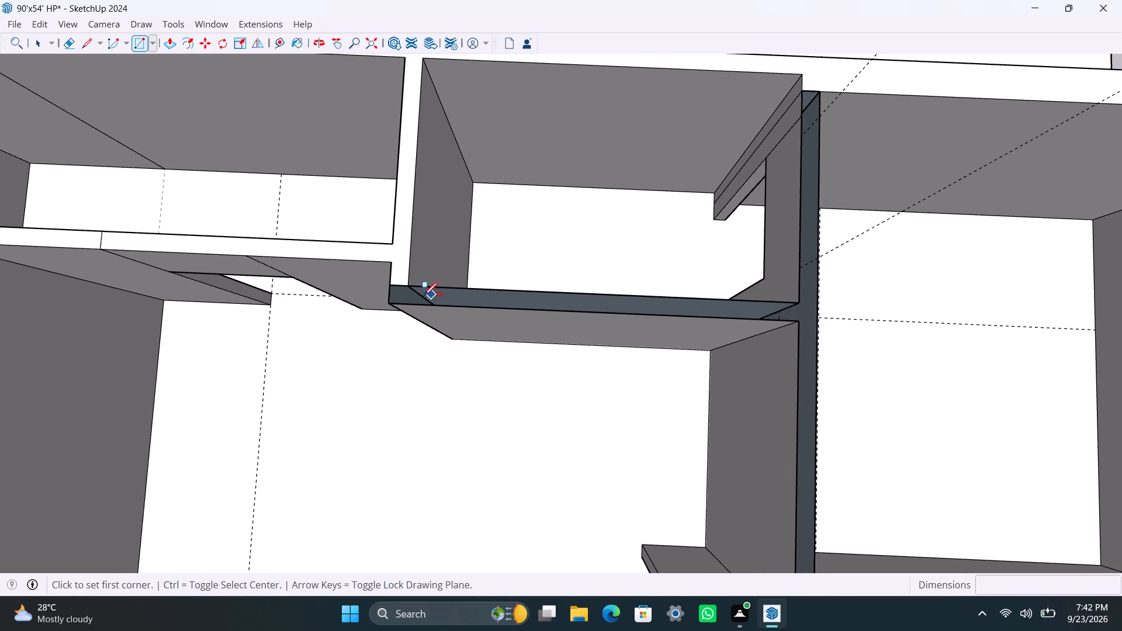
left_click(393, 286)
left_click(445, 306)
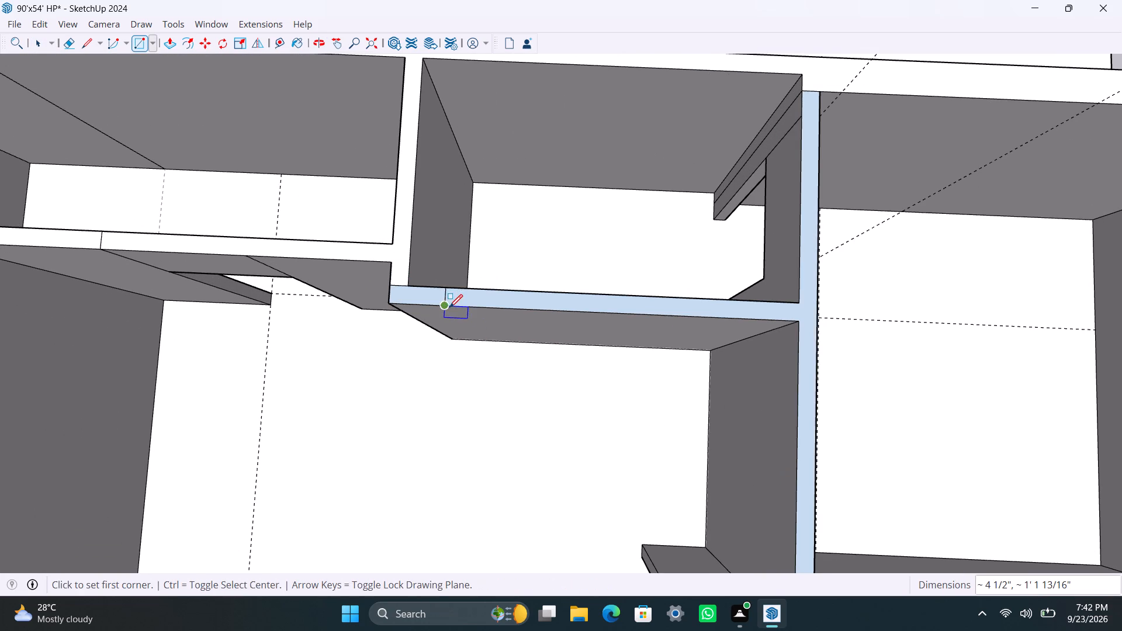
Reverse the long wall-top face and the small rectangle beside it so both show their front side.
key("space")
double_click(463, 296)
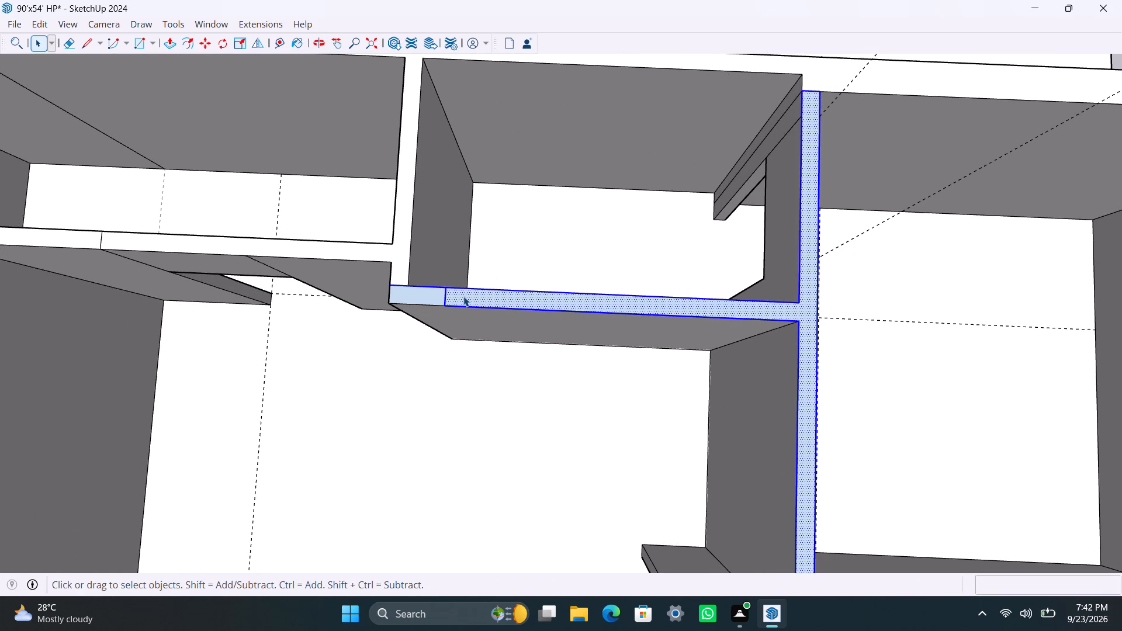
right_click(463, 296)
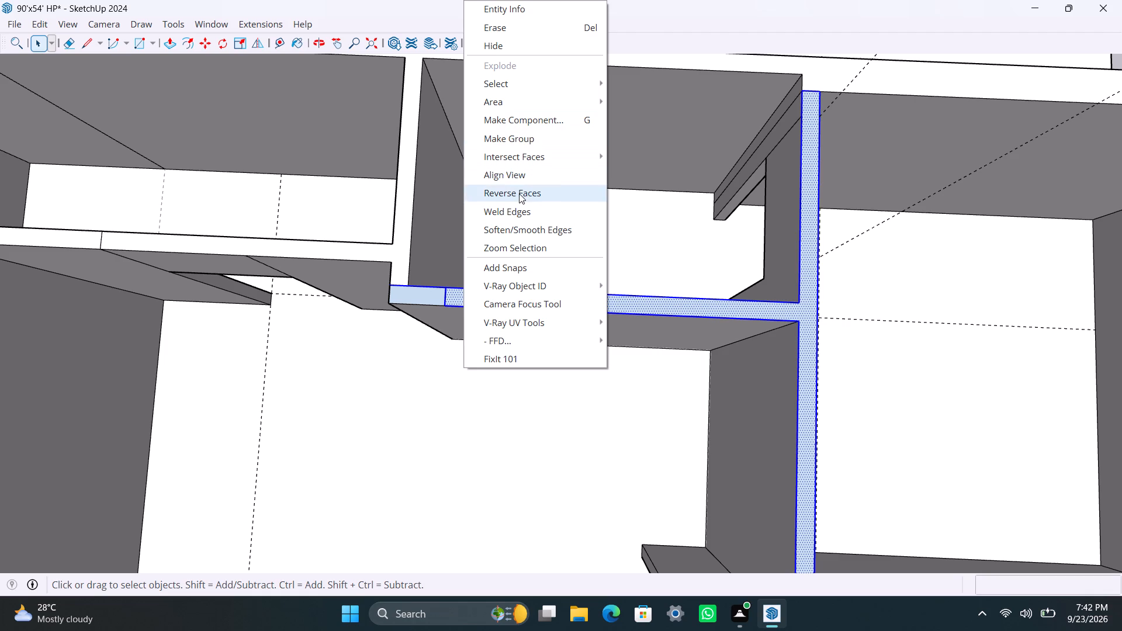
left_click(519, 193)
left_click(452, 374)
left_click(424, 300)
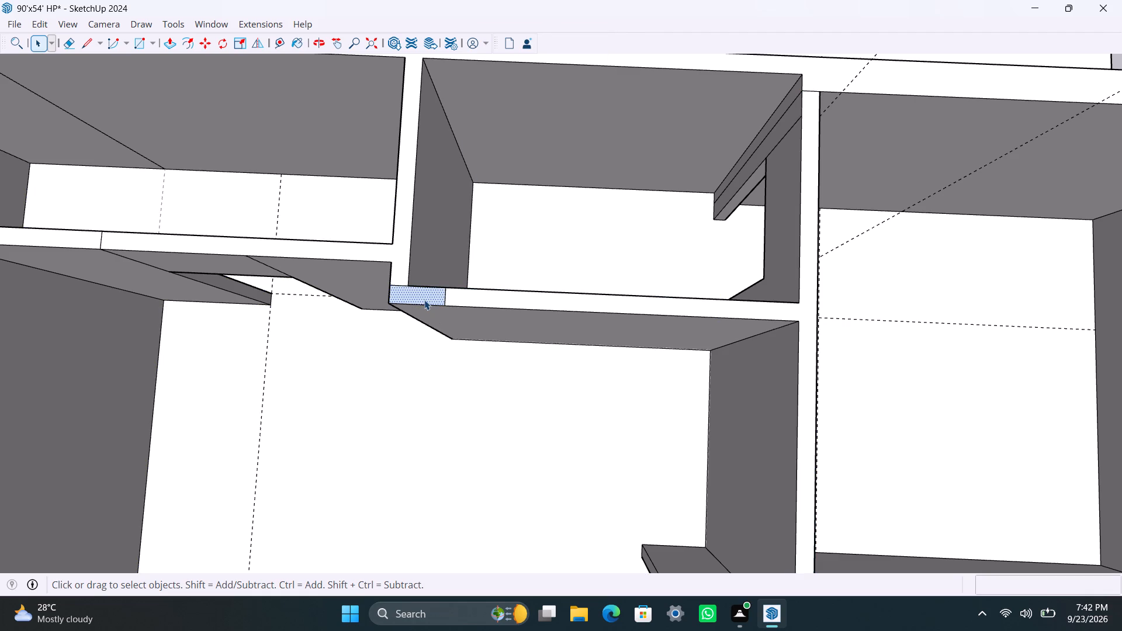
right_click(424, 300)
left_click(479, 156)
left_click(458, 398)
Delete the rectangle's end edge and the seam edges at the jog to merge the wall tops into one face.
scroll(403, 313, "up", 7)
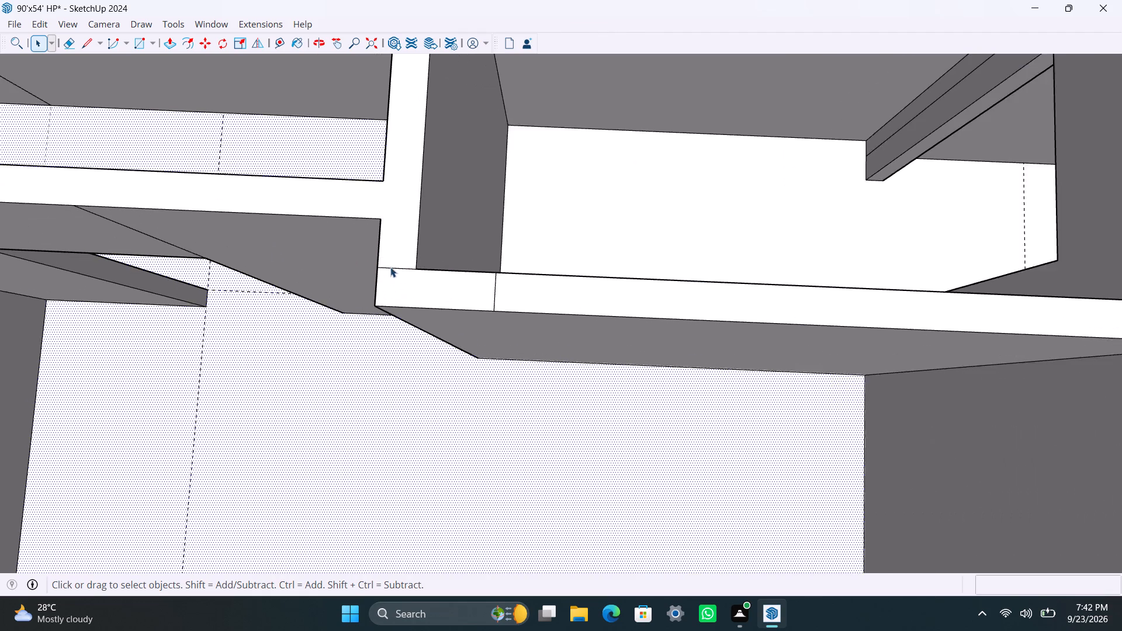
scroll(390, 267, "up", 3)
left_click(390, 269)
key("Delete")
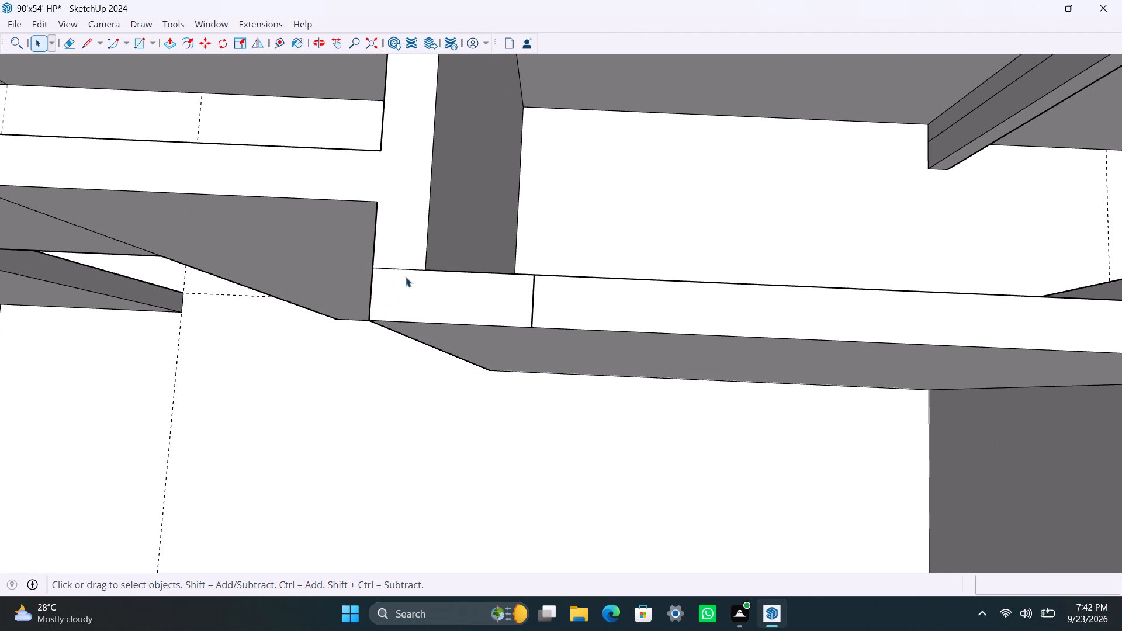
left_click(532, 300)
key("Delete")
left_click(405, 268)
key("Delete")
Save the model.
scroll(418, 331, "down", 10)
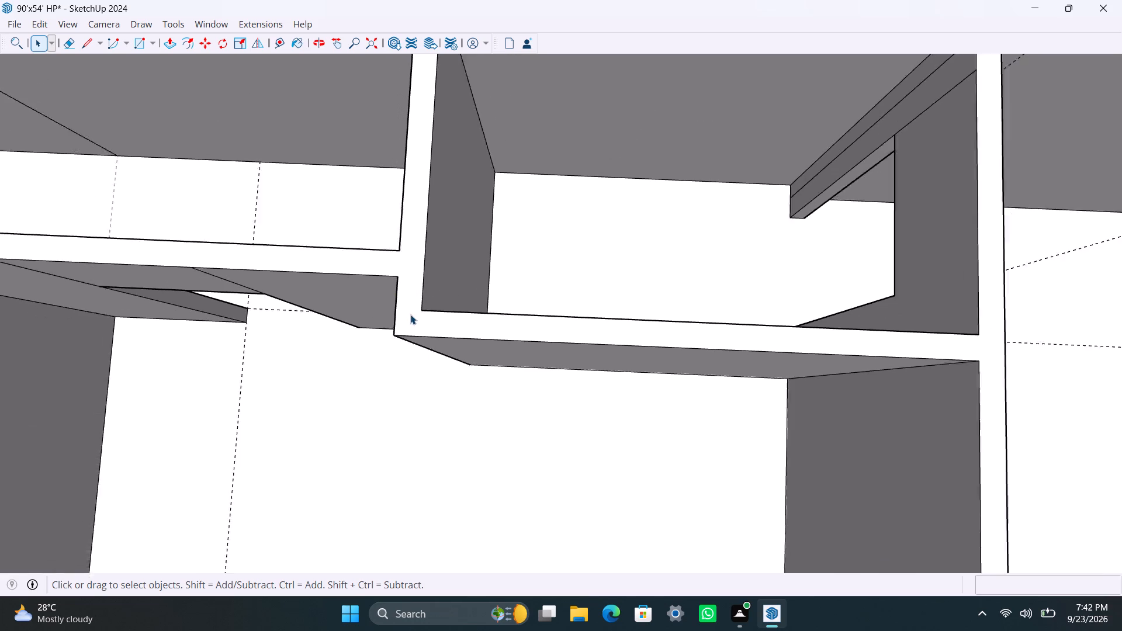
scroll(410, 314, "down", 2)
scroll(475, 336, "down", 3)
scroll(518, 355, "down", 4)
scroll(630, 280, "up", 8)
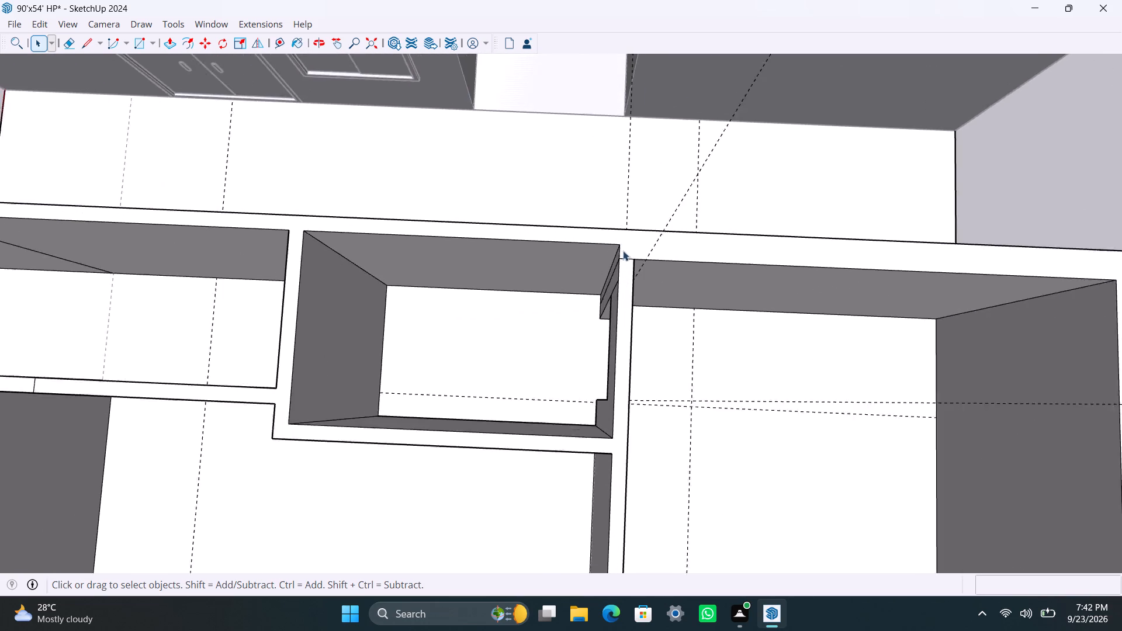
scroll(623, 251, "up", 1)
scroll(490, 337, "down", 10)
middle_click_drag(460, 388, 475, 377)
key("ctrl+s")
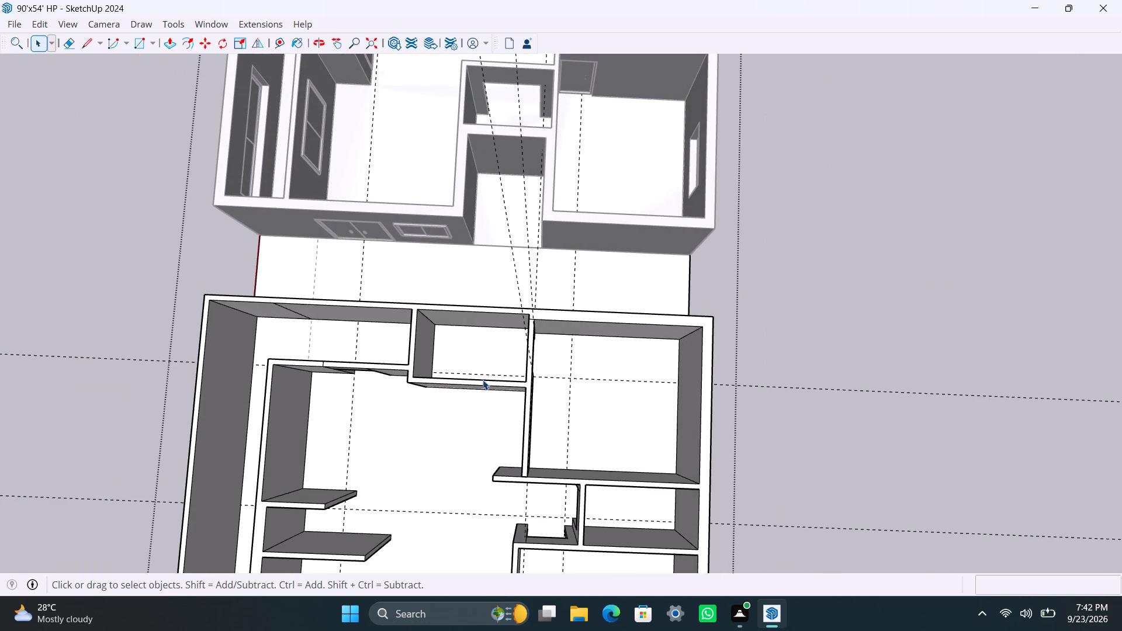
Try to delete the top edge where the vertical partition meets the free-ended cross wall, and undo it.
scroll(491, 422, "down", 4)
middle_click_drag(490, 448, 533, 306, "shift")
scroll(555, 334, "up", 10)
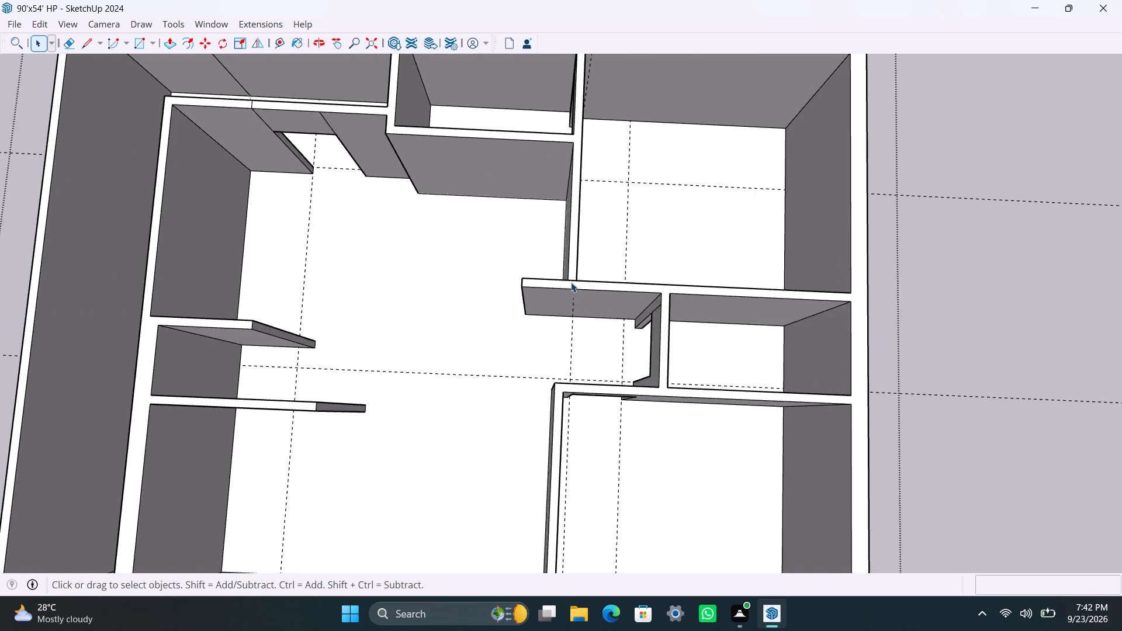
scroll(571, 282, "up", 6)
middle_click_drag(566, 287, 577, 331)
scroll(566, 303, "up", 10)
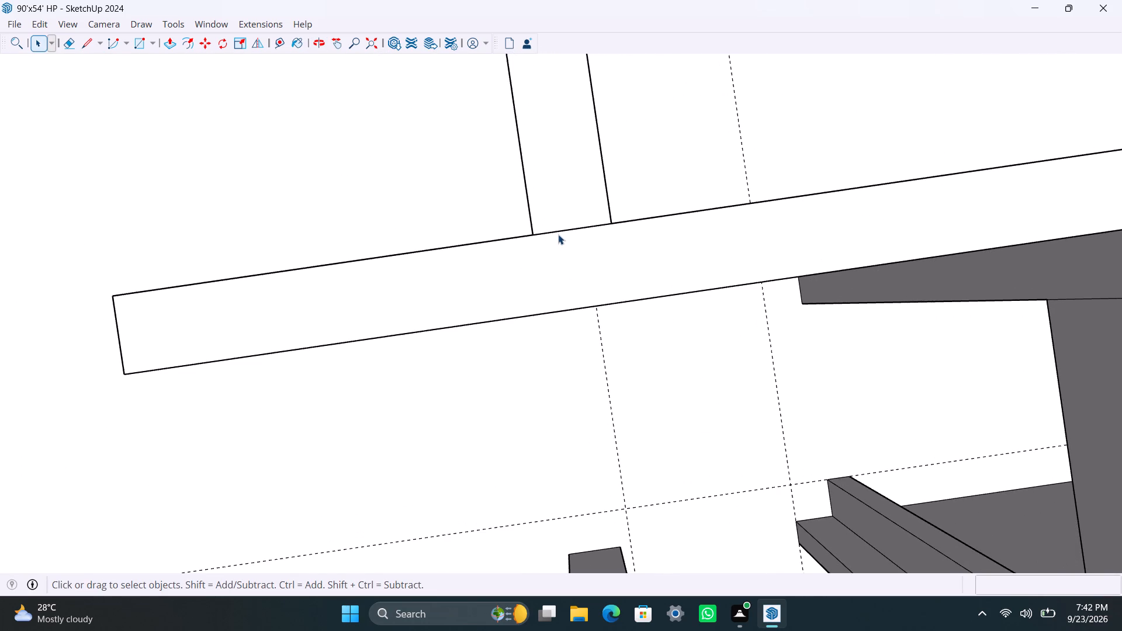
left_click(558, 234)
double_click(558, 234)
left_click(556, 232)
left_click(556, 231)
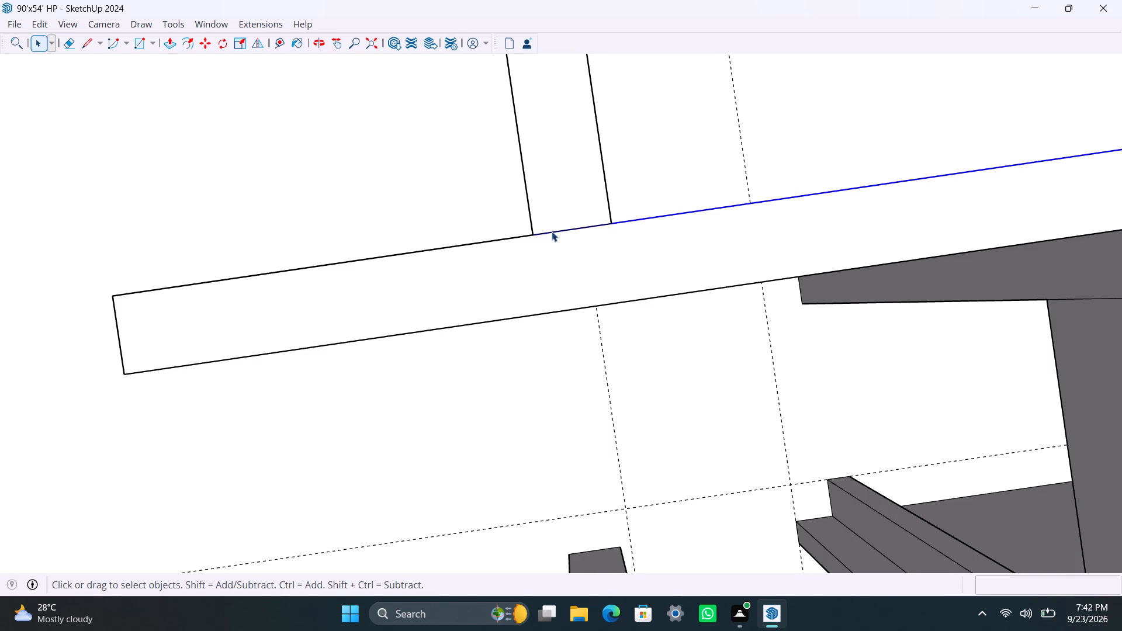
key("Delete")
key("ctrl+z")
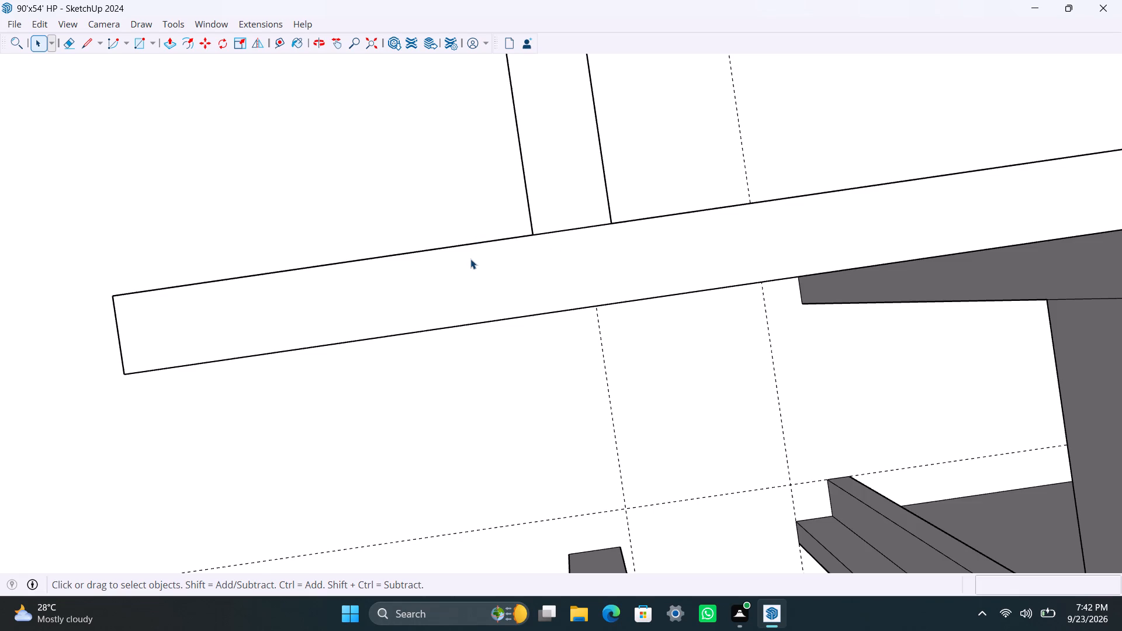
Select the connected wall faces and inspect the junction where the partition meets the free-ended cross wall.
left_click(470, 261)
double_click(470, 261)
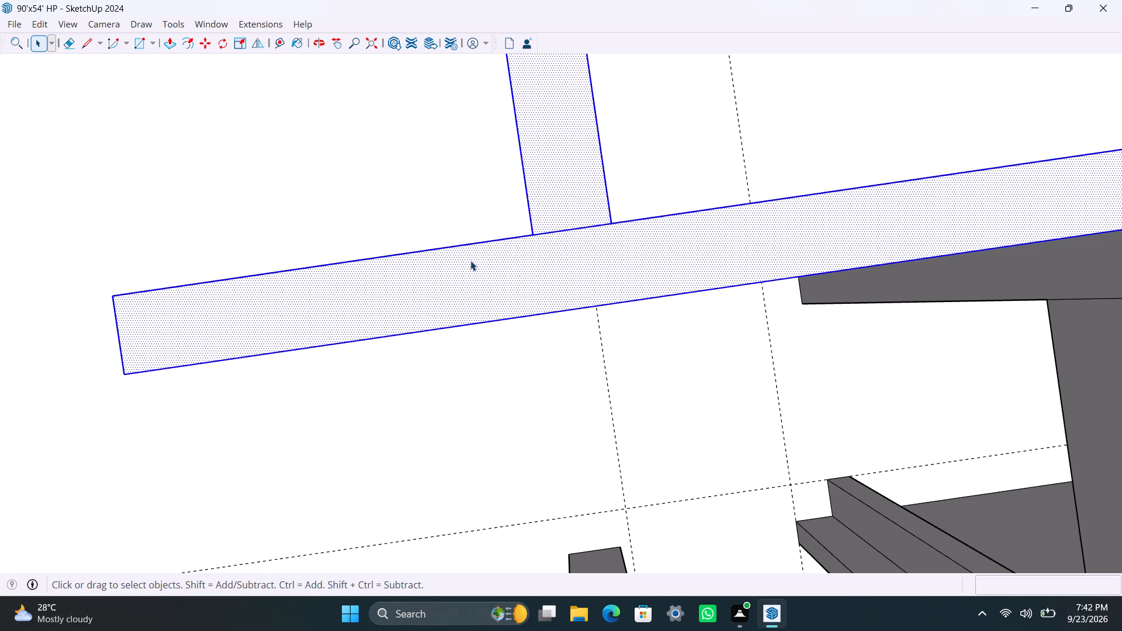
double_click(470, 261)
scroll(490, 286, "down", 3)
middle_click_drag(416, 306, 703, 60)
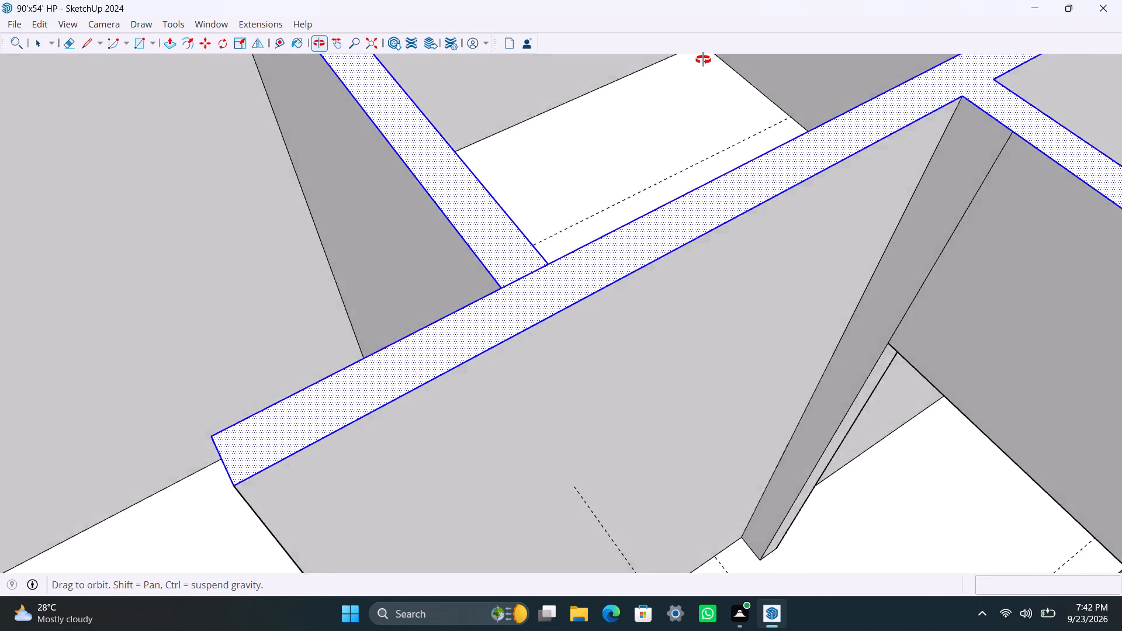
middle_click_drag(703, 60, 306, 346)
scroll(824, 316, "up", 3)
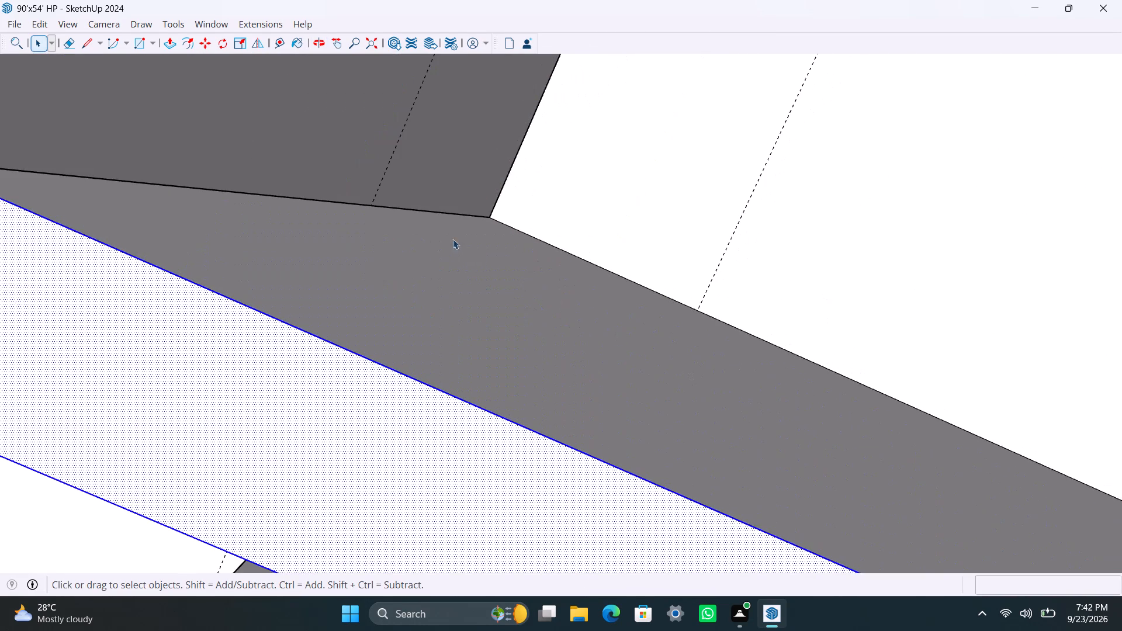
left_click(407, 213)
scroll(406, 228, "down", 9)
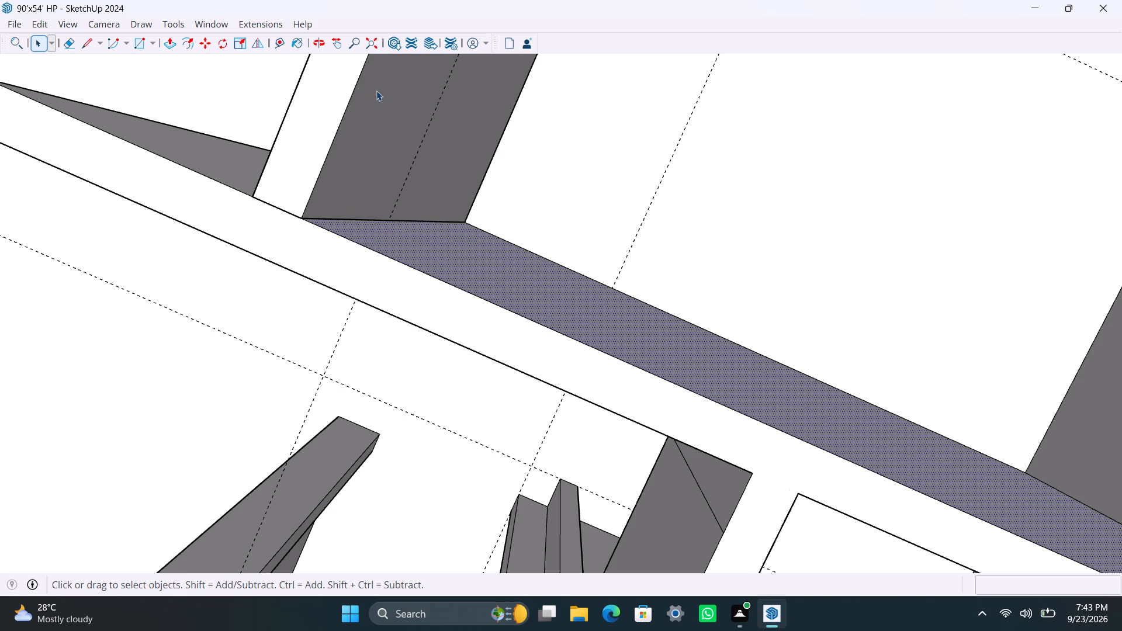
scroll(372, 189, "up", 14)
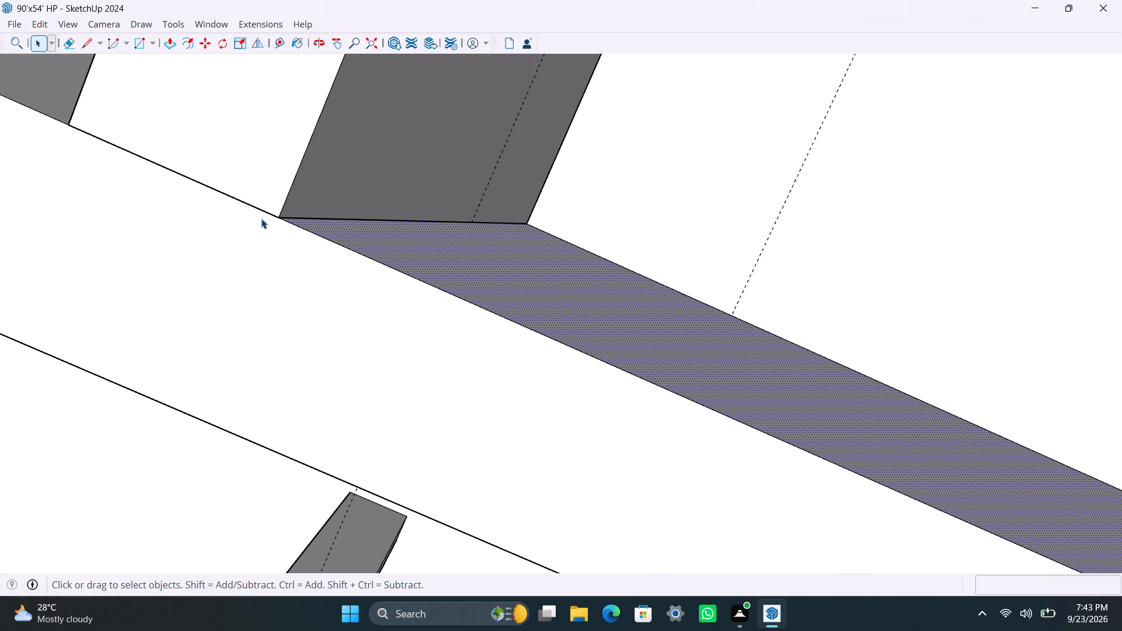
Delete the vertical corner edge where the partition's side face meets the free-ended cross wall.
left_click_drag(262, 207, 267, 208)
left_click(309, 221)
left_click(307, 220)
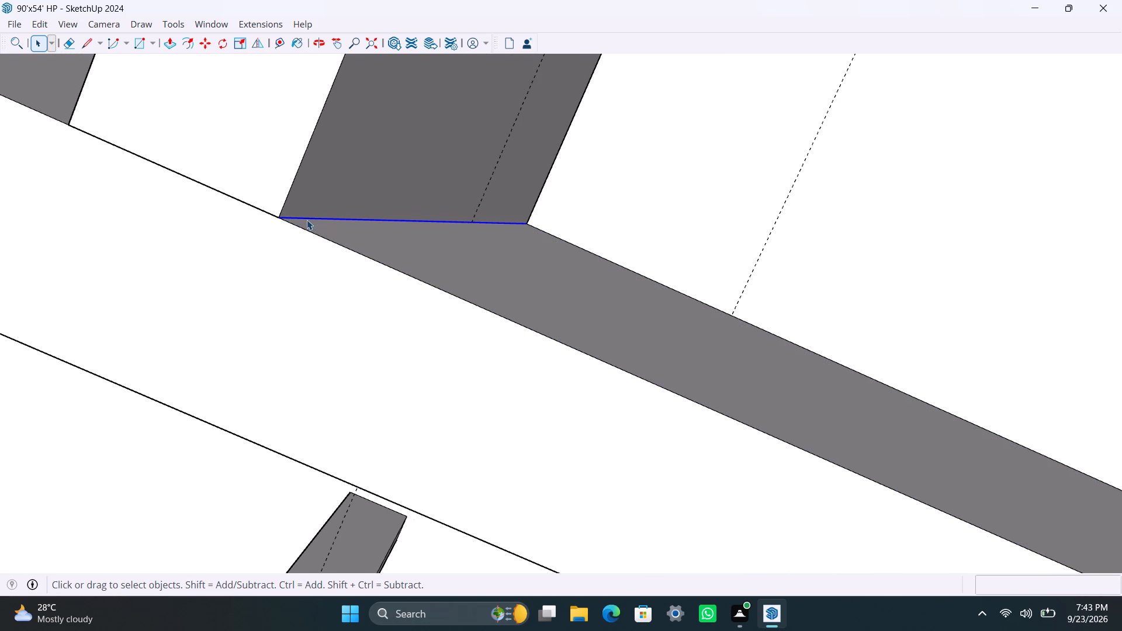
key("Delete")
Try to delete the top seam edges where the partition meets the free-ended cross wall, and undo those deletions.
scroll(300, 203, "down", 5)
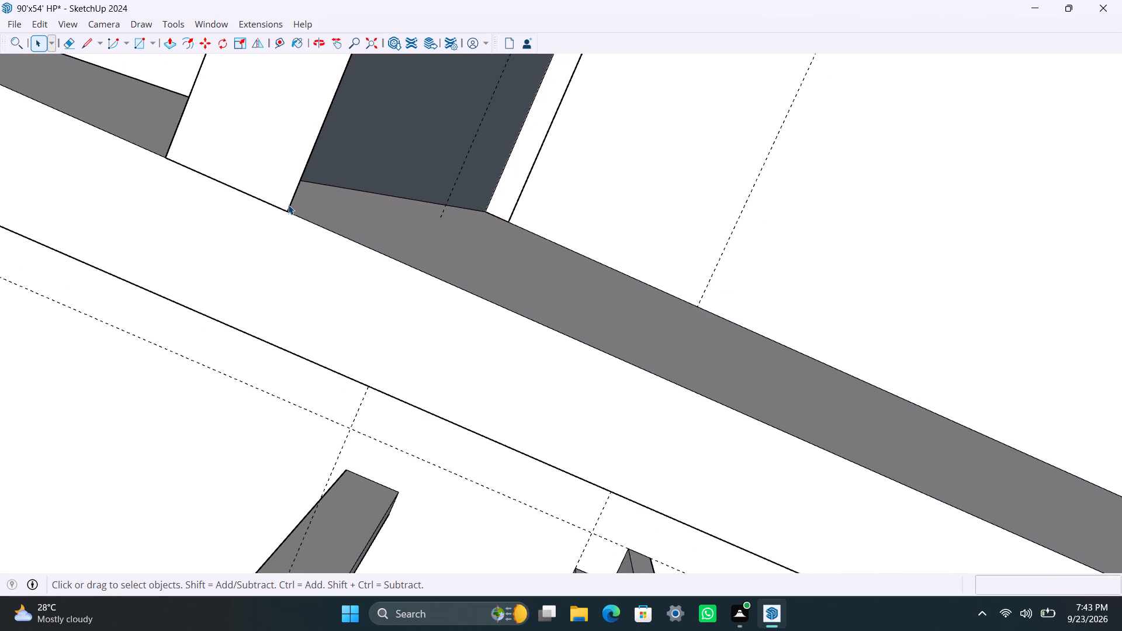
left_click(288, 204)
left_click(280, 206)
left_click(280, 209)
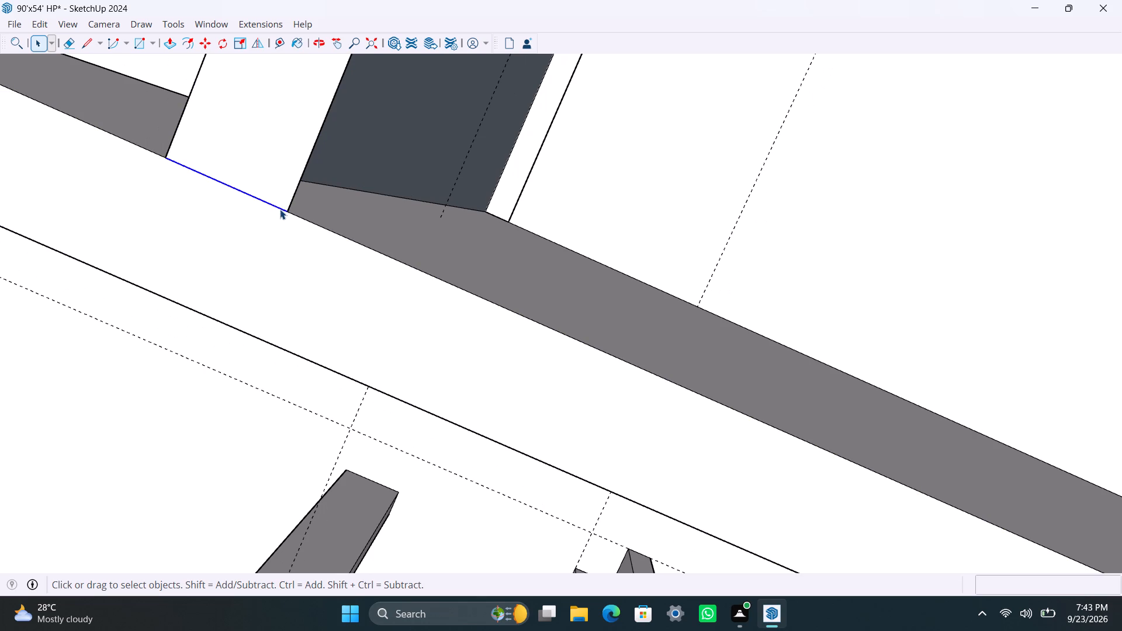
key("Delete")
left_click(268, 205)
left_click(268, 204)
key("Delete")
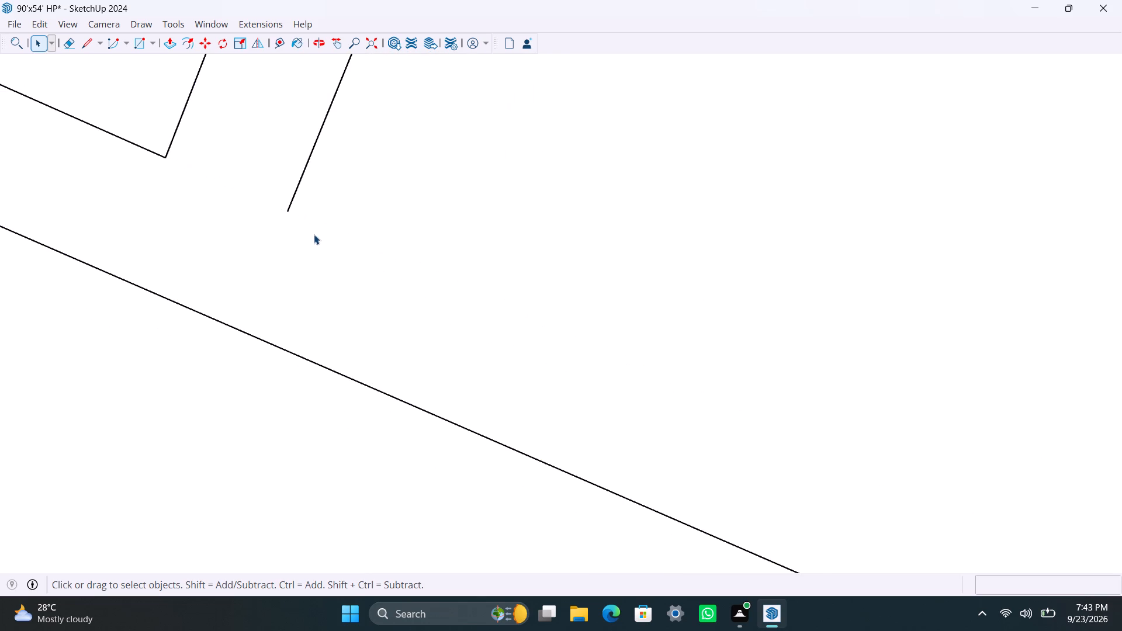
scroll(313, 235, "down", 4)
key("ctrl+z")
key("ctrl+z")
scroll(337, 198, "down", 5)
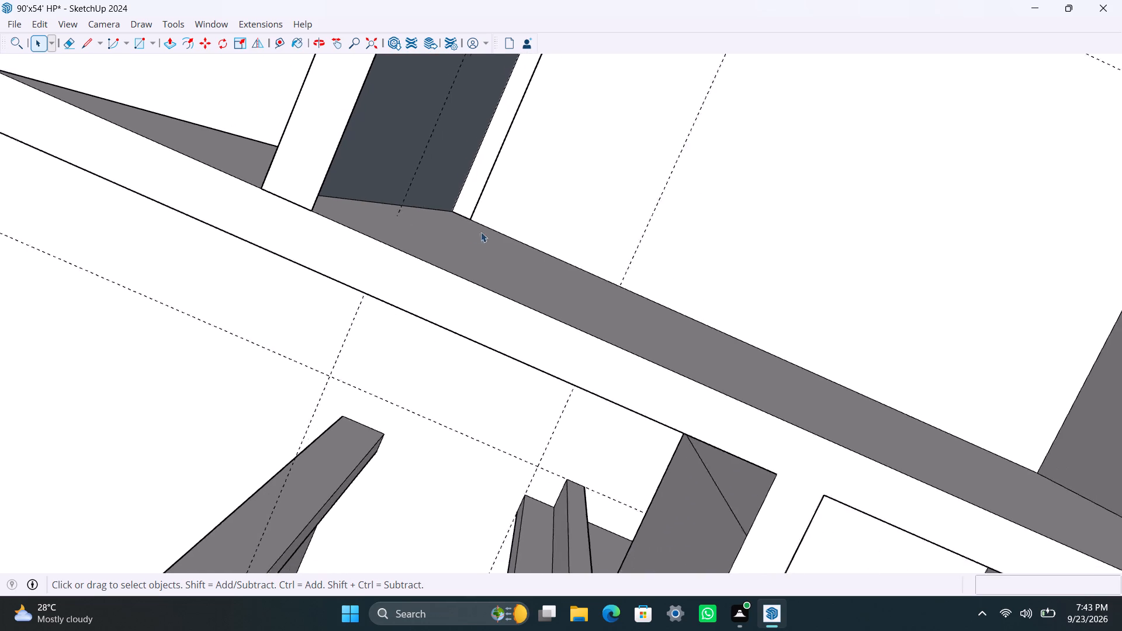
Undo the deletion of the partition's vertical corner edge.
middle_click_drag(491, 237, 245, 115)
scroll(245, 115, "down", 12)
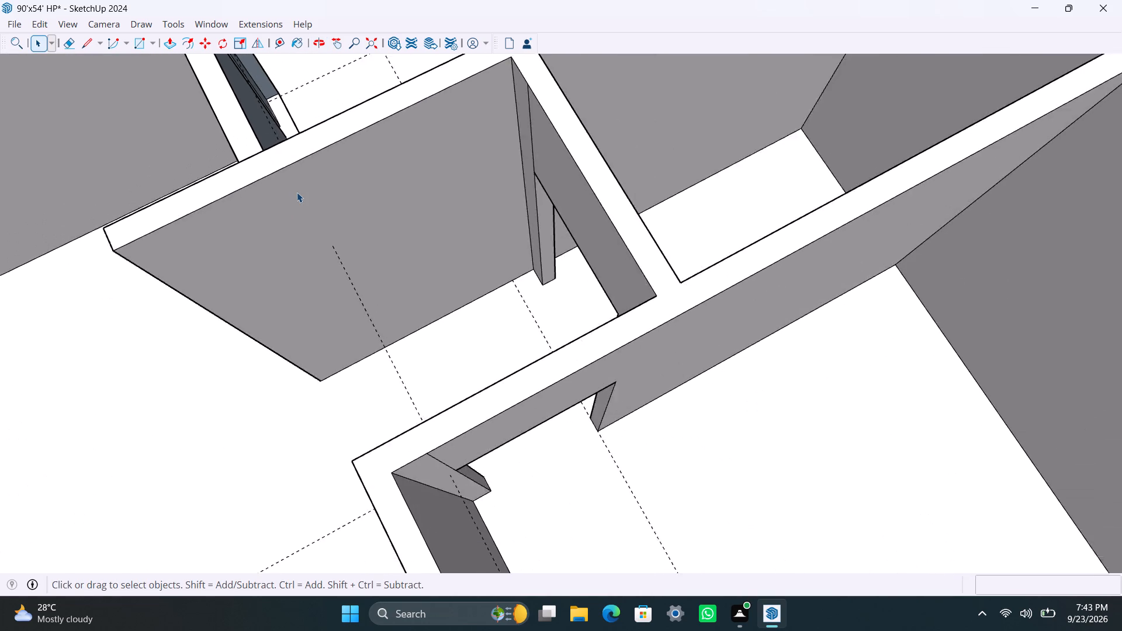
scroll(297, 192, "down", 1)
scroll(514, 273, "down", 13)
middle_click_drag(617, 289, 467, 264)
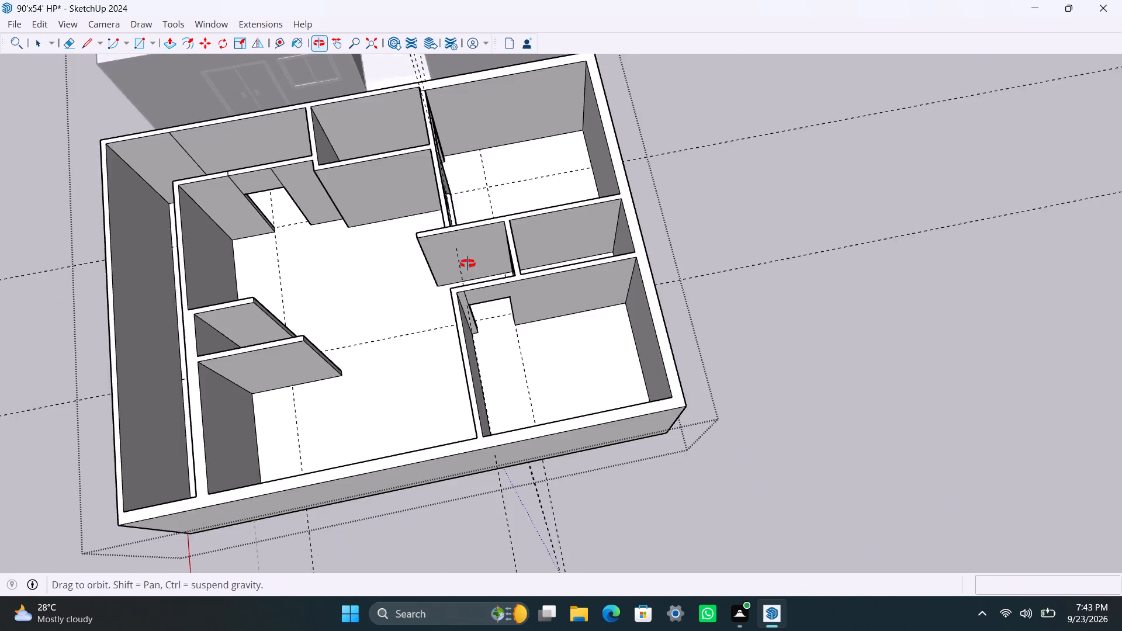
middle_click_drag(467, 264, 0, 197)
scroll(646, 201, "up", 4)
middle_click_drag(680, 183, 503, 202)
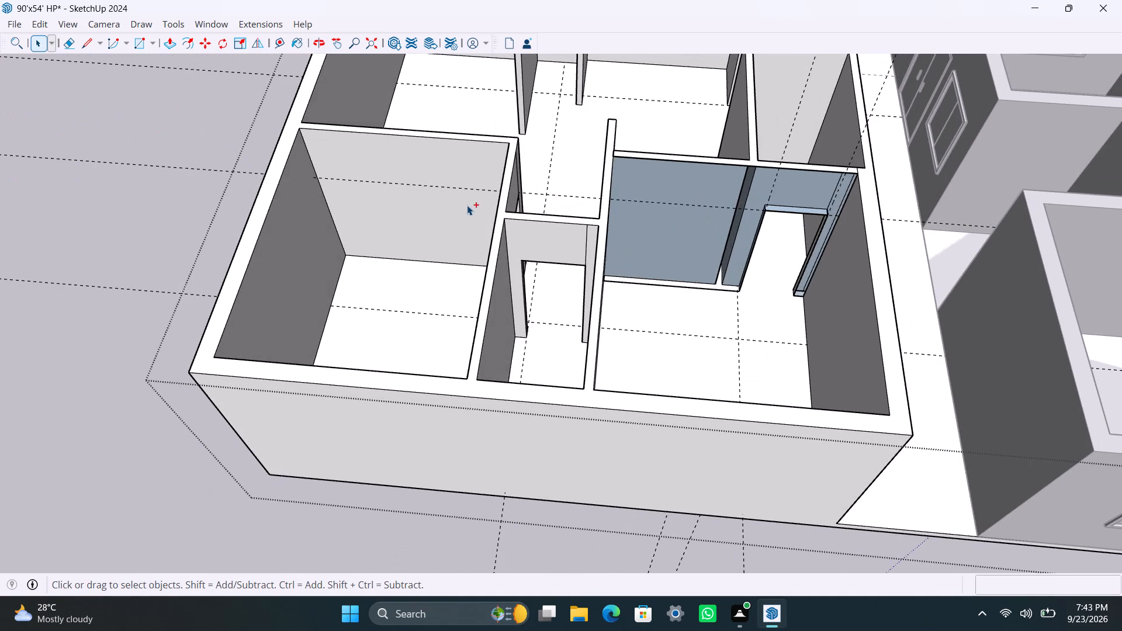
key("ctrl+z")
Examine the top of the free-ended cross wall and its partition junction, selecting the wall-top face to check its extent.
scroll(643, 214, "up", 4)
middle_click_drag(626, 199, 496, 186)
scroll(613, 200, "up", 5)
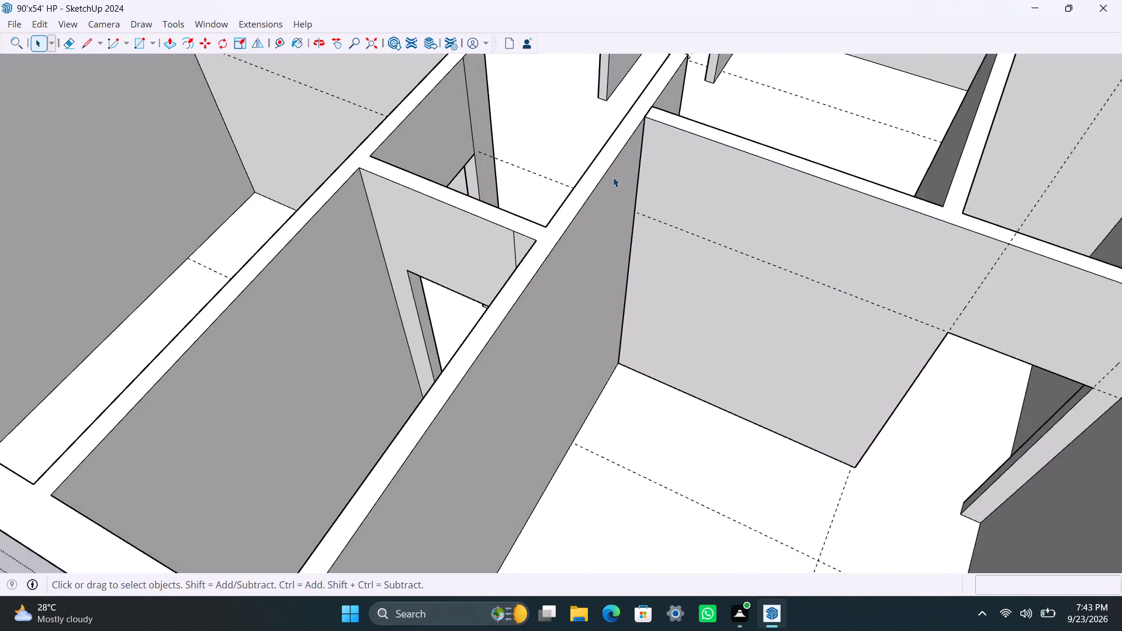
scroll(644, 120, "up", 3)
middle_click_drag(653, 136, 647, 199)
scroll(645, 216, "down", 9)
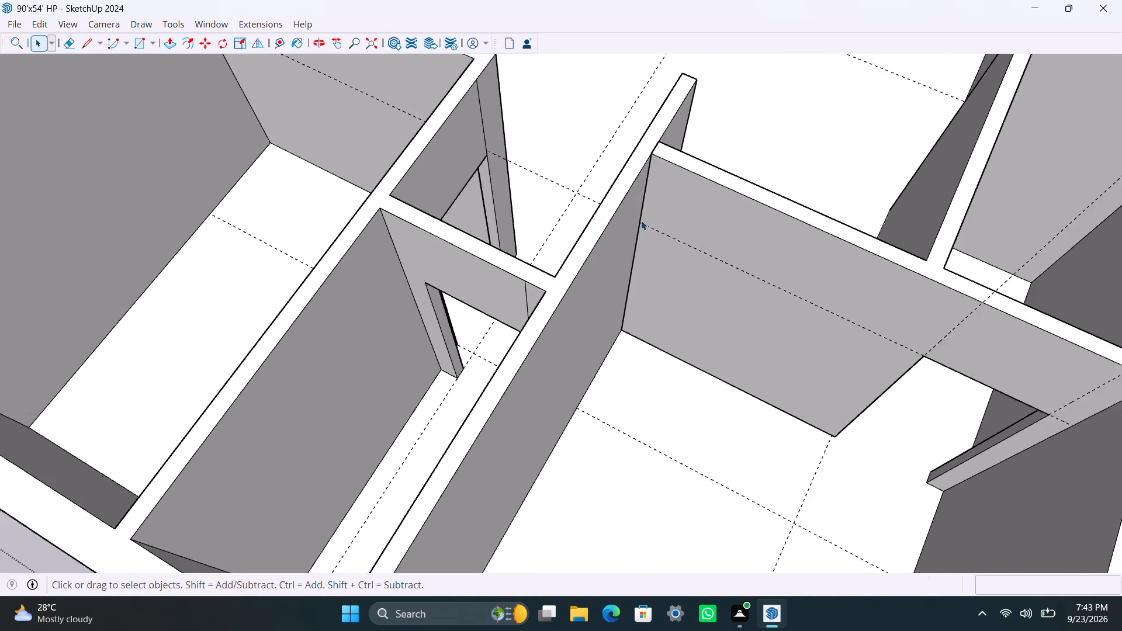
scroll(641, 220, "down", 8)
middle_click_drag(656, 235, 723, 258)
scroll(642, 177, "up", 2)
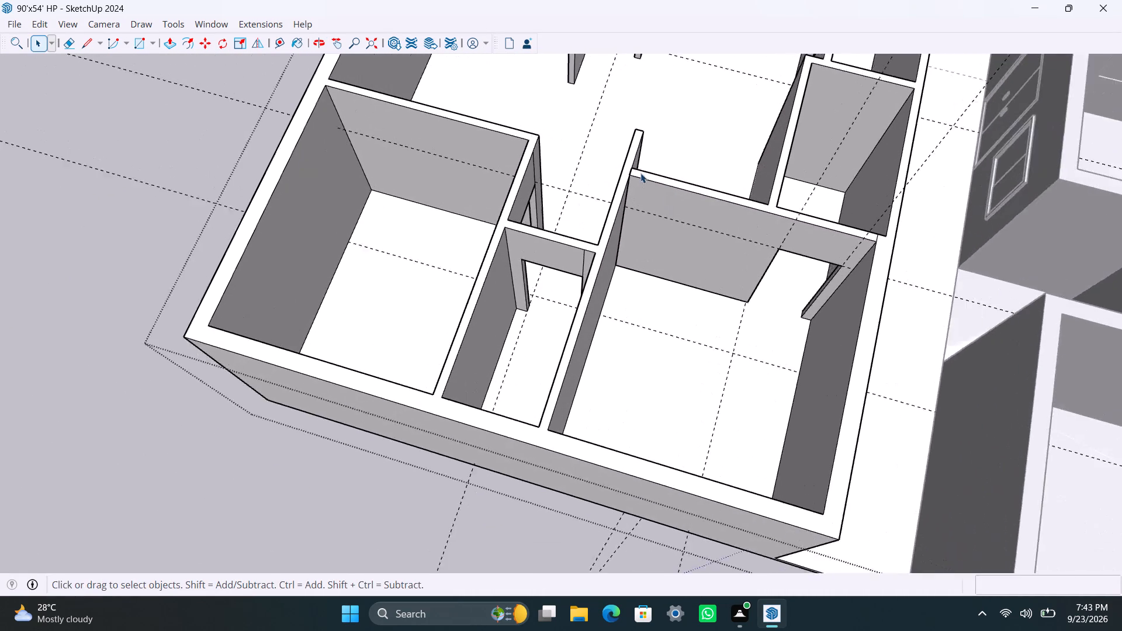
scroll(640, 173, "up", 8)
left_click(623, 154)
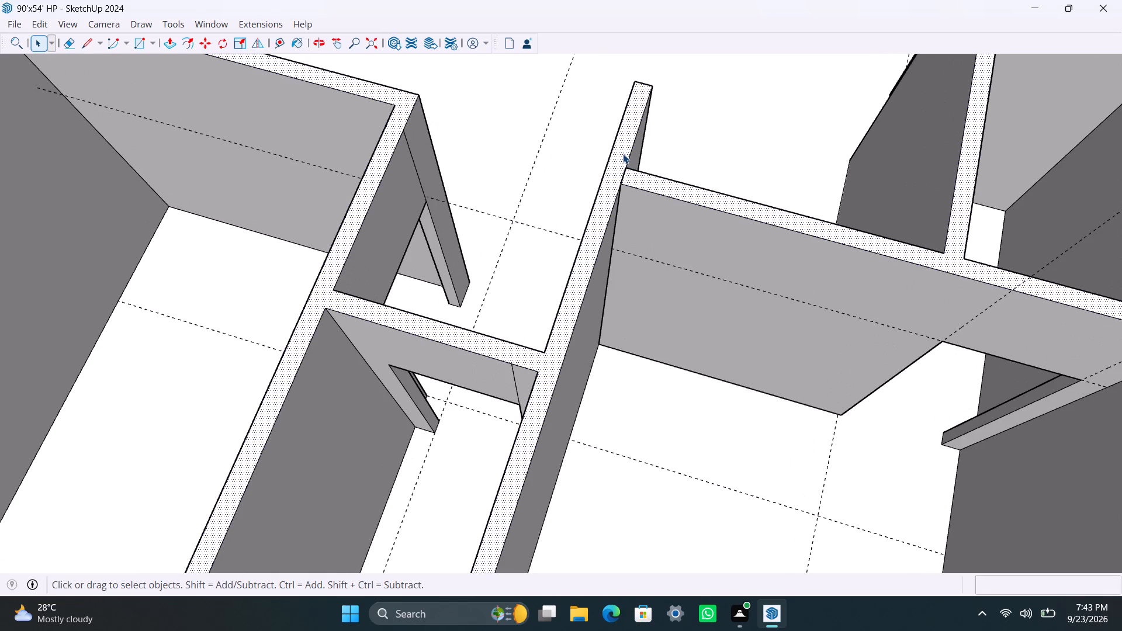
left_click(617, 166)
scroll(594, 219, "down", 11)
Inspect the free-ended cross wall, its end face and the adjoining partition and door openings from several angles.
middle_click_drag(521, 241, 1110, 423)
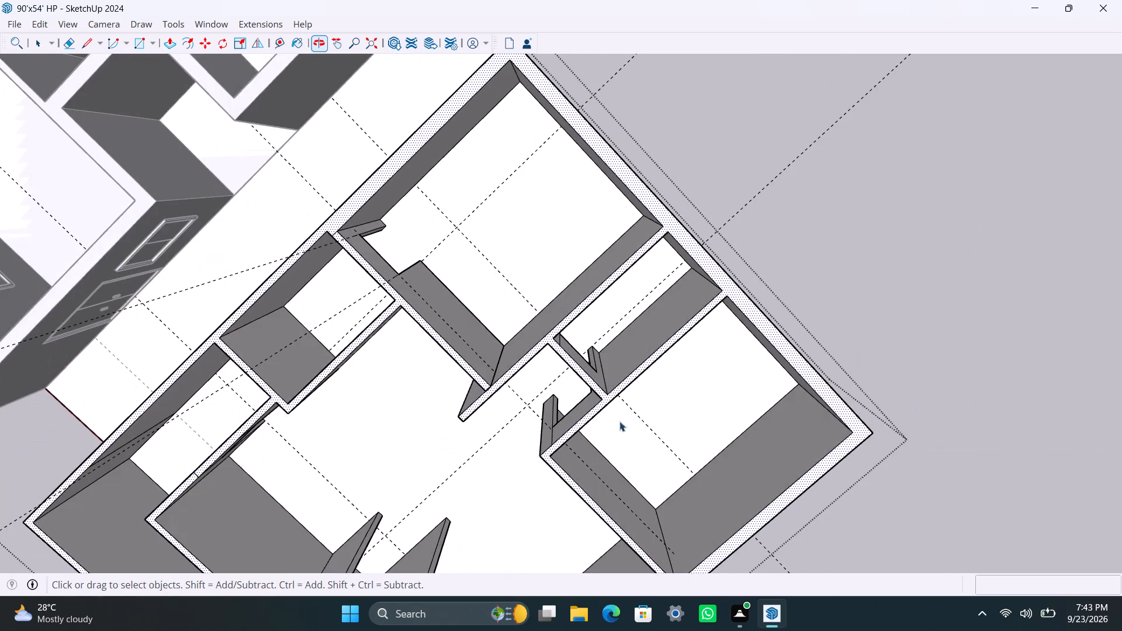
scroll(304, 397, "up", 4)
scroll(624, 433, "up", 4)
scroll(524, 350, "up", 3)
middle_click_drag(470, 363, 560, 133)
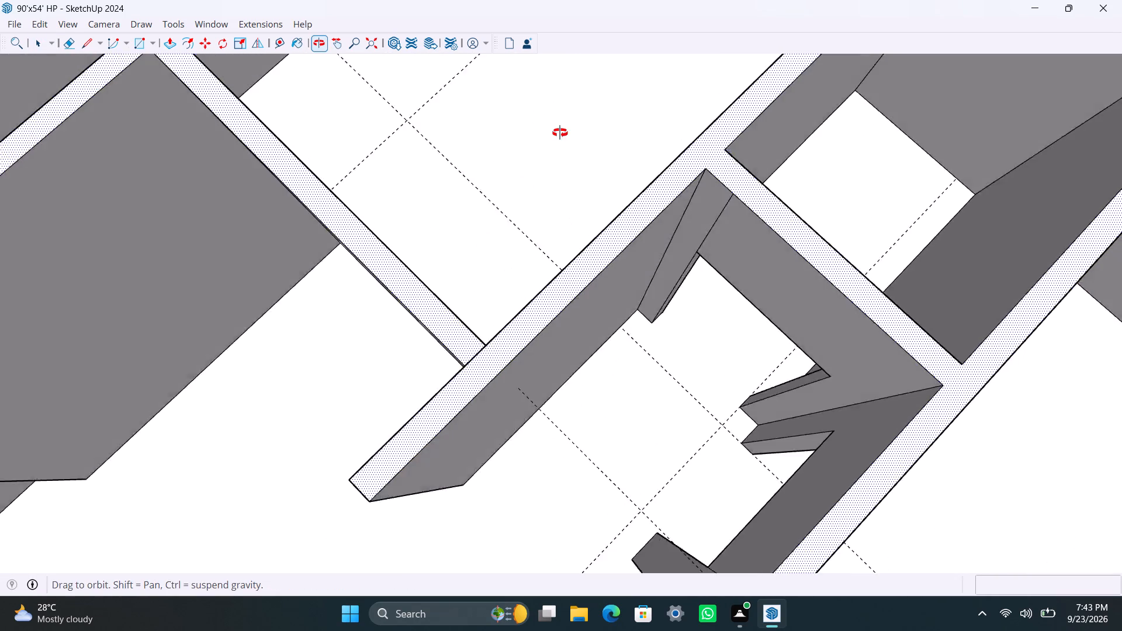
middle_click_drag(560, 133, 563, 129)
scroll(553, 358, "down", 12)
middle_click_drag(532, 412, 621, 328)
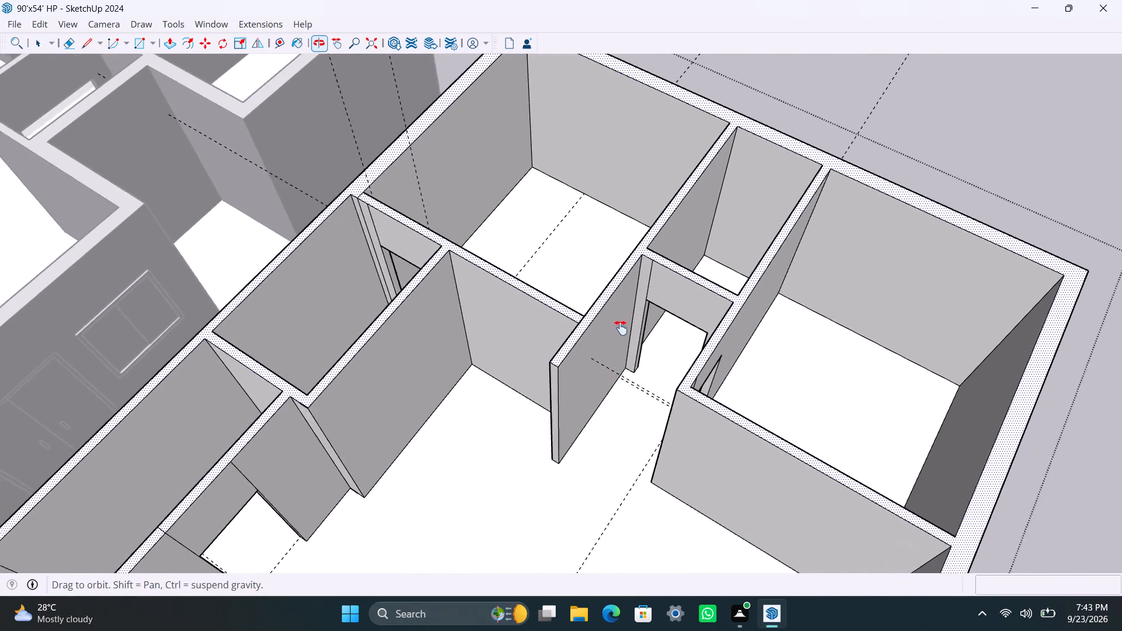
middle_click_drag(621, 328, 621, 327)
scroll(571, 340, "up", 4)
middle_click_drag(479, 383, 539, 372)
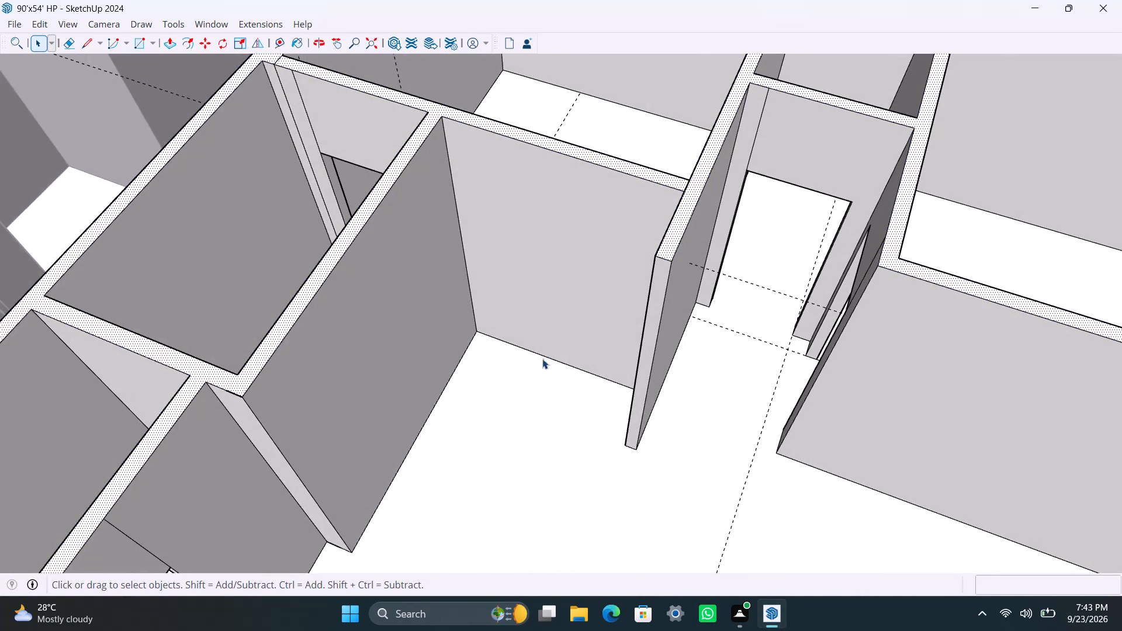
scroll(542, 344, "up", 1)
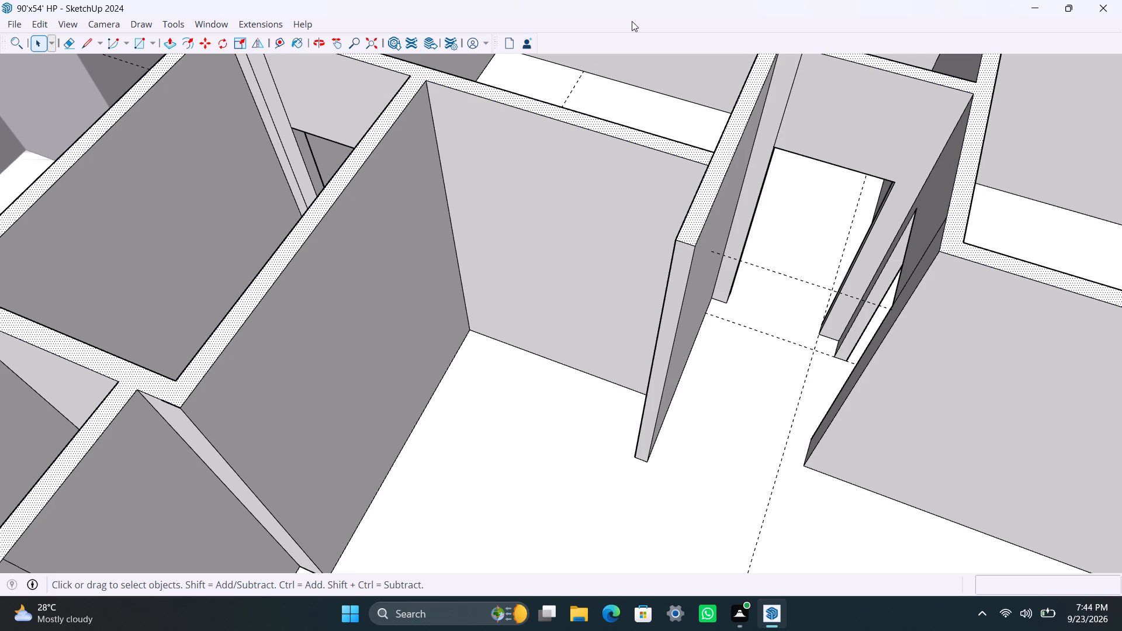
scroll(548, 115, "down", 5)
scroll(626, 307, "down", 7)
middle_click_drag(692, 352, 369, 393)
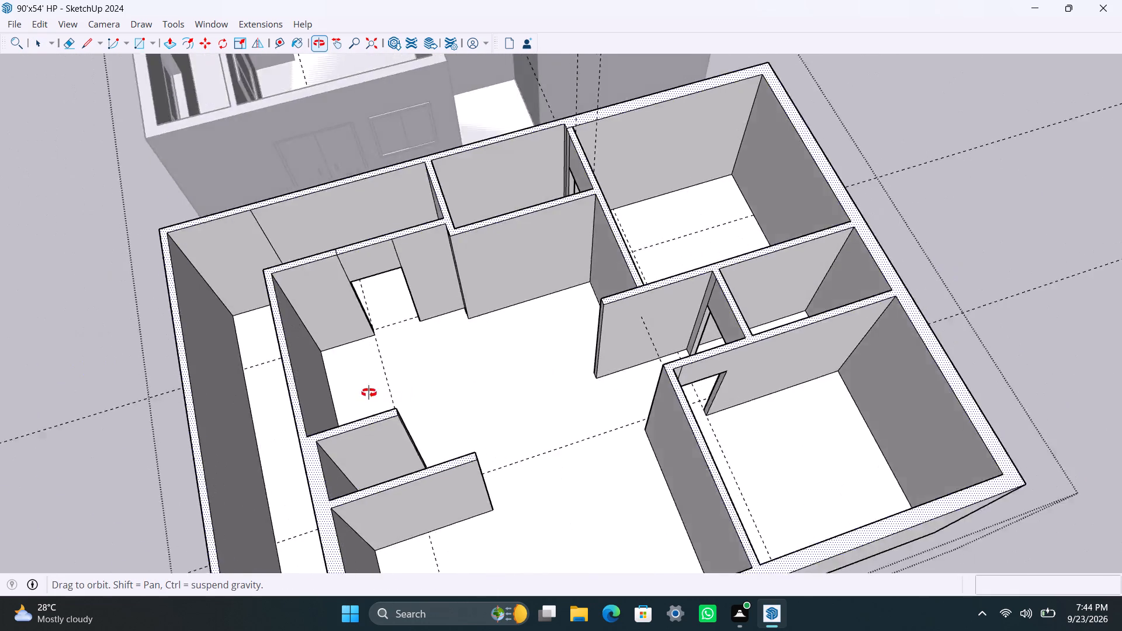
middle_click_drag(369, 393, 263, 426)
scroll(614, 379, "up", 9)
middle_click_drag(621, 341, 623, 260)
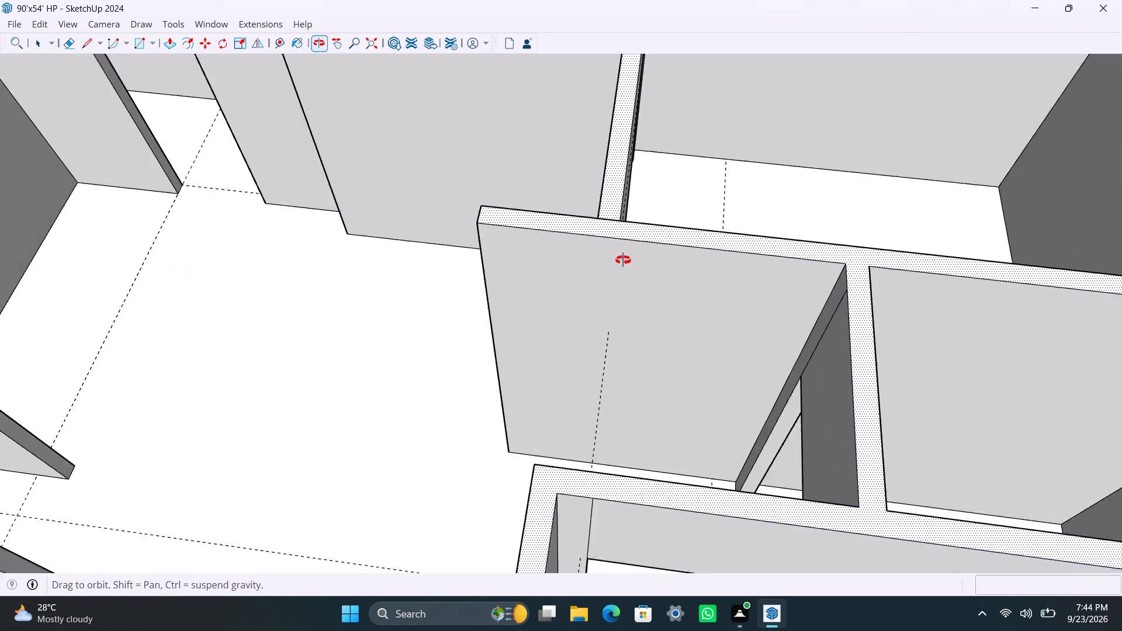
middle_click_drag(623, 260, 626, 258)
scroll(644, 329, "up", 4)
middle_click_drag(632, 370, 675, 352, "shift")
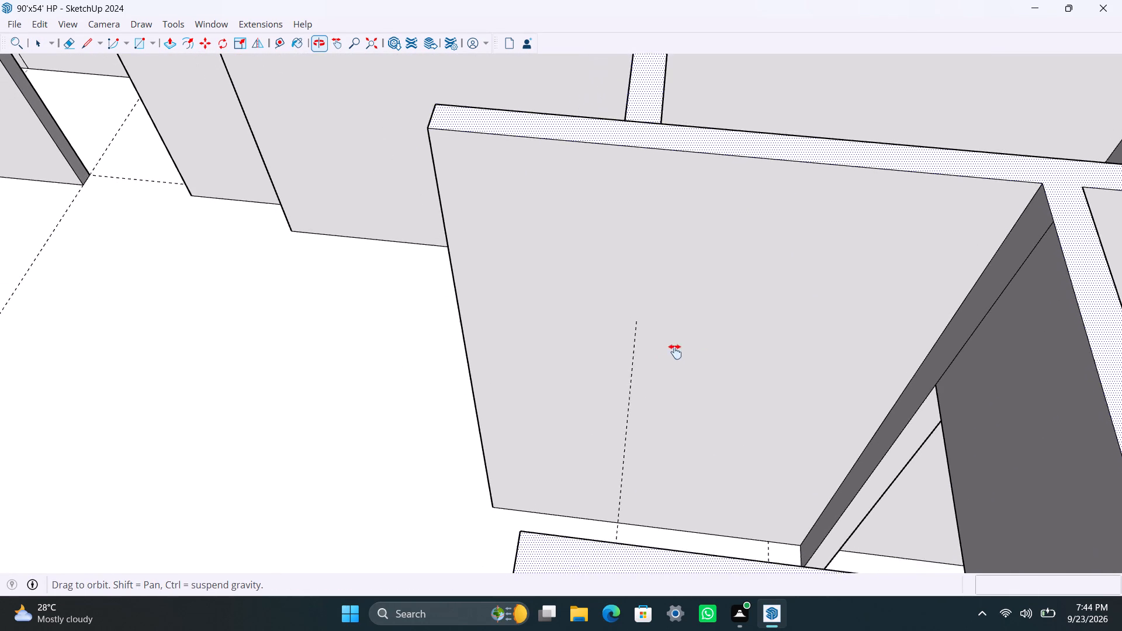
middle_click_drag(675, 352, 652, 338, "shift")
scroll(653, 628, "up", 2)
scroll(557, 483, "up", 2)
middle_click_drag(597, 488, 608, 488)
left_click(418, 447)
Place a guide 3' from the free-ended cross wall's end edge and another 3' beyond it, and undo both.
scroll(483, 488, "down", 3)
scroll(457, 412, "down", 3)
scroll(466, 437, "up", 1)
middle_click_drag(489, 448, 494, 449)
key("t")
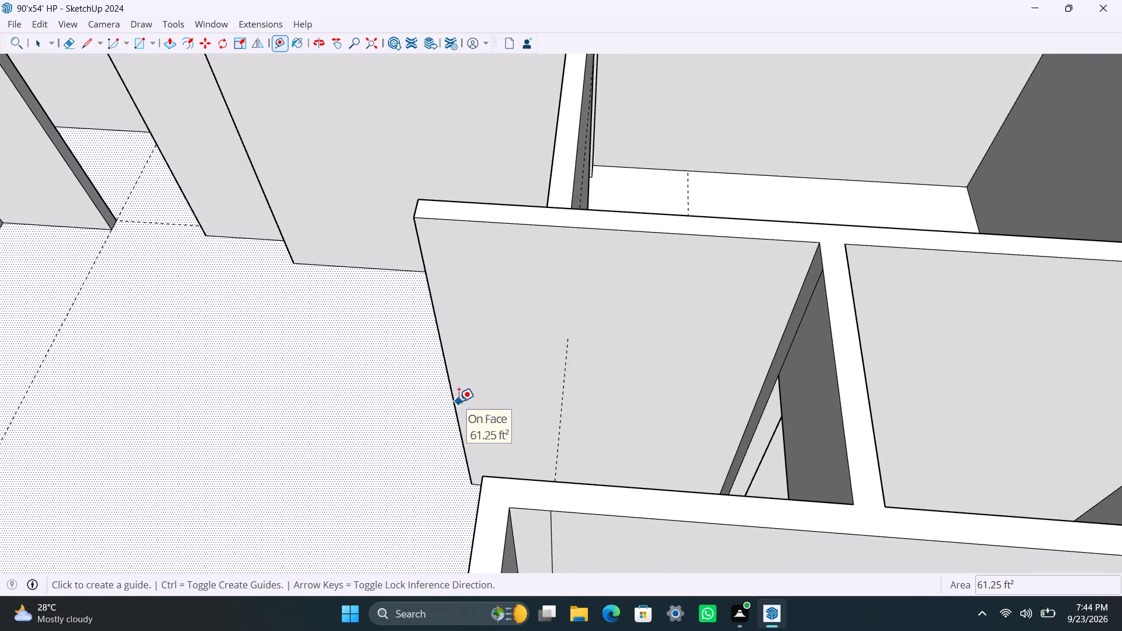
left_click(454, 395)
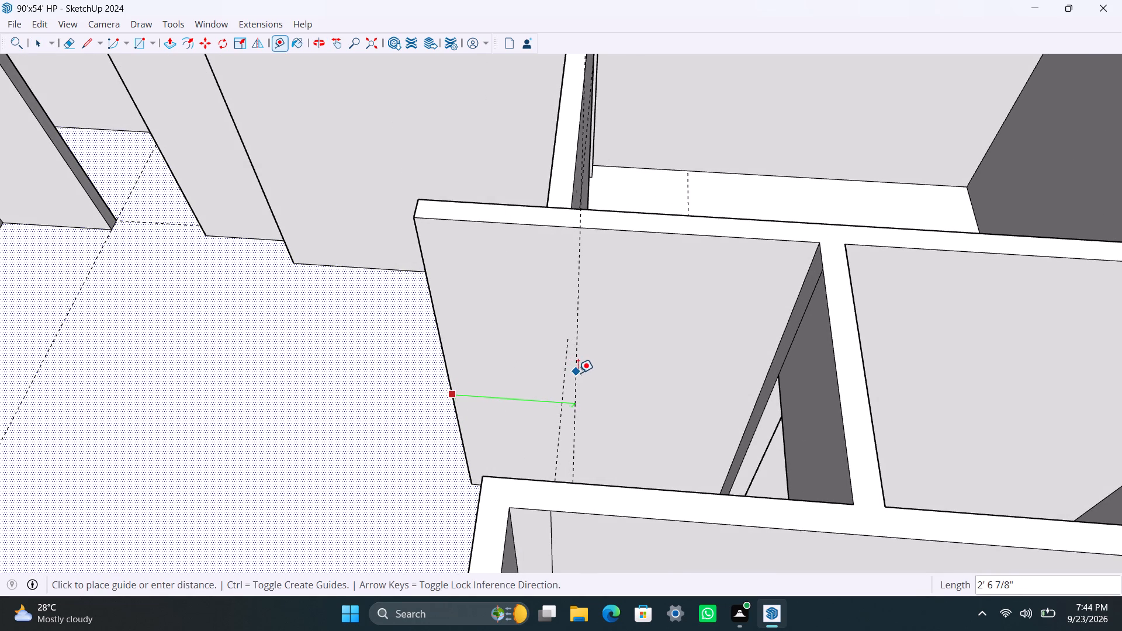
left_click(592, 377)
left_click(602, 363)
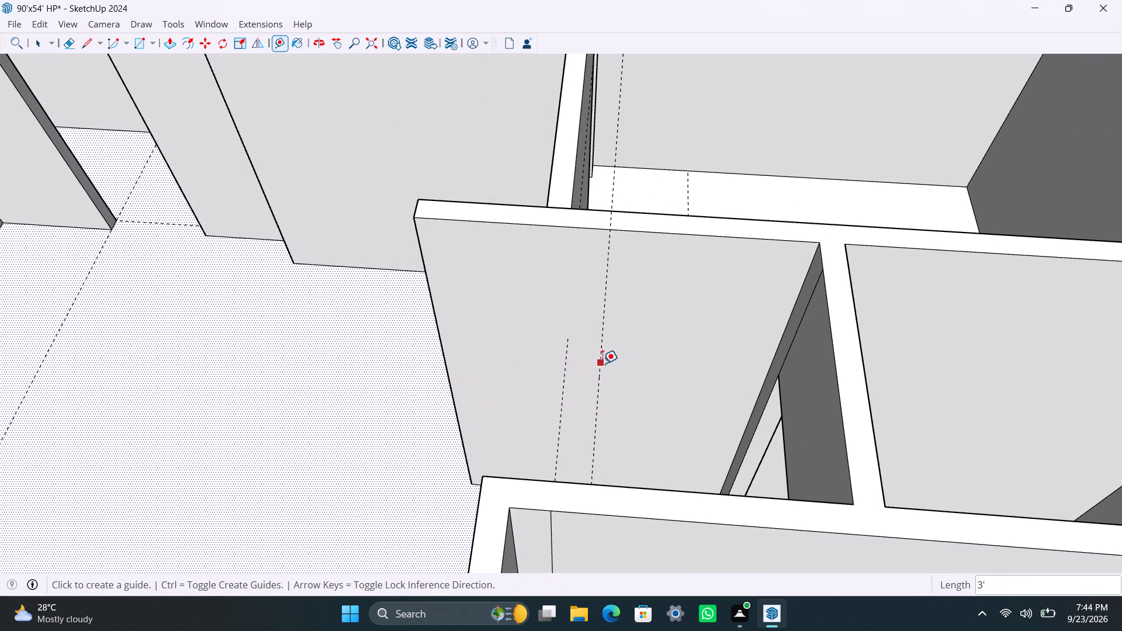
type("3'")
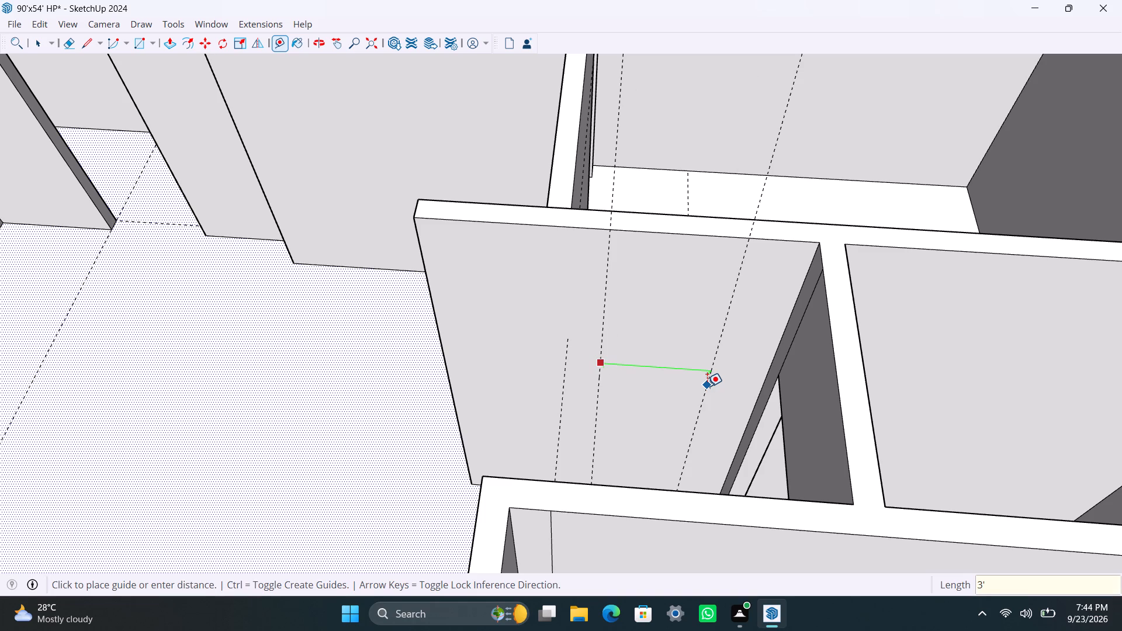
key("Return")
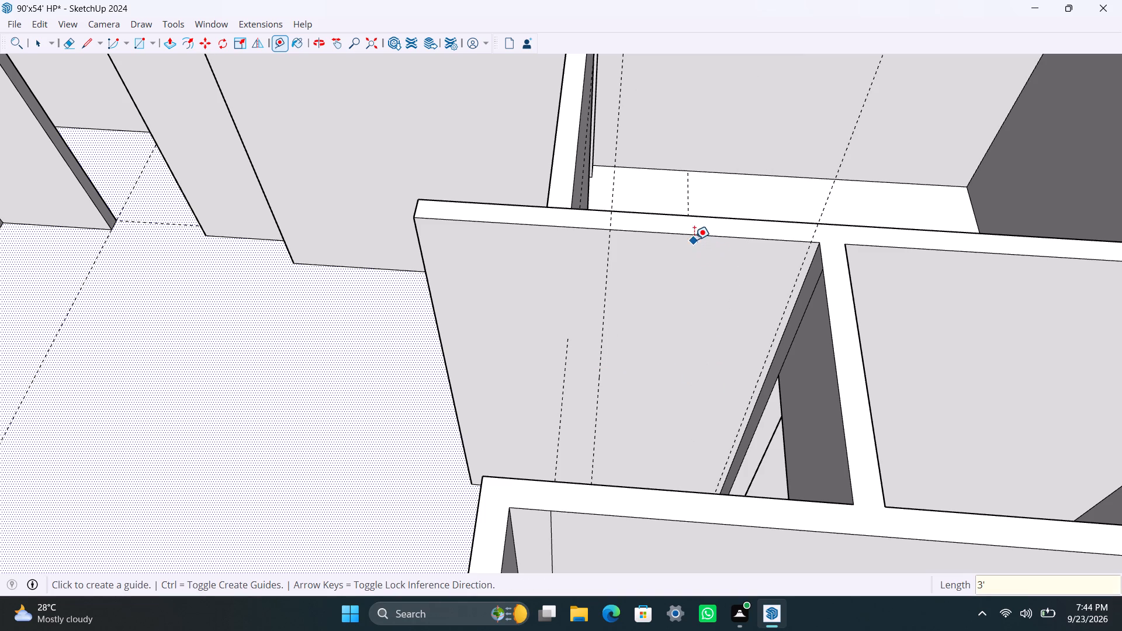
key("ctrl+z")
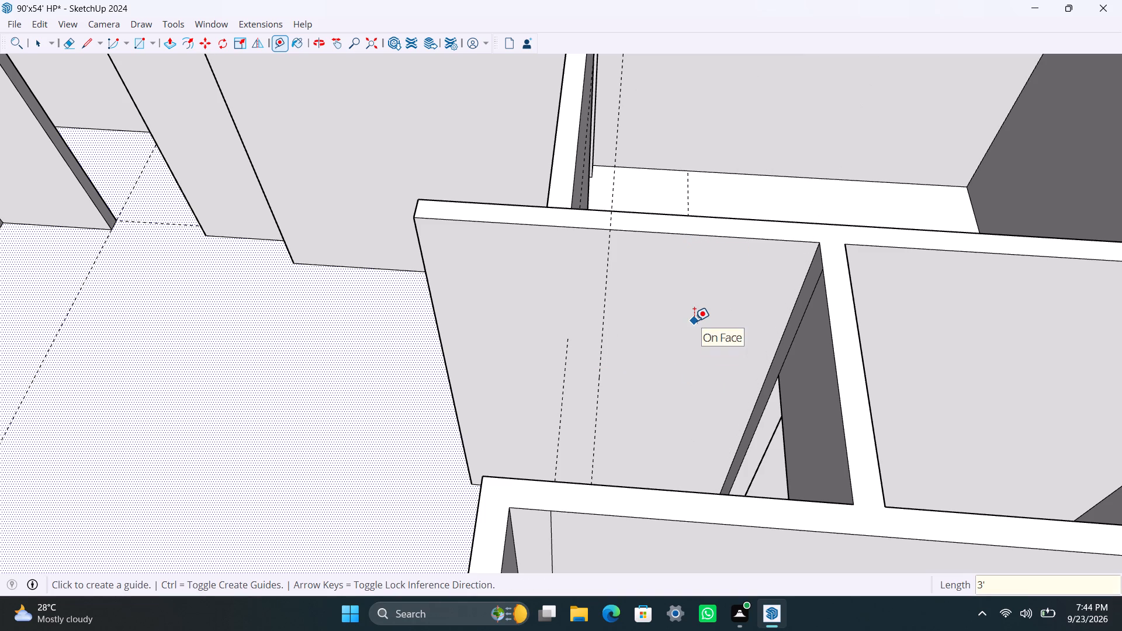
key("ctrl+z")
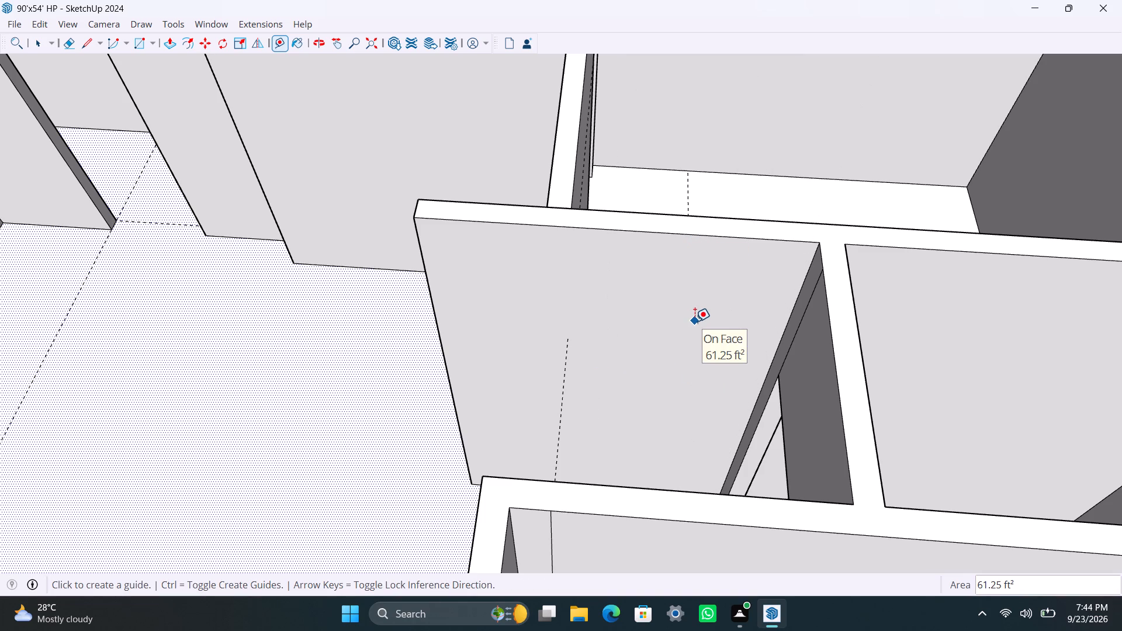
Place doorway guides on the free-ended cross wall: one just off the partition, one 3' beyond it, and one 3' below the wall top.
left_click(799, 295)
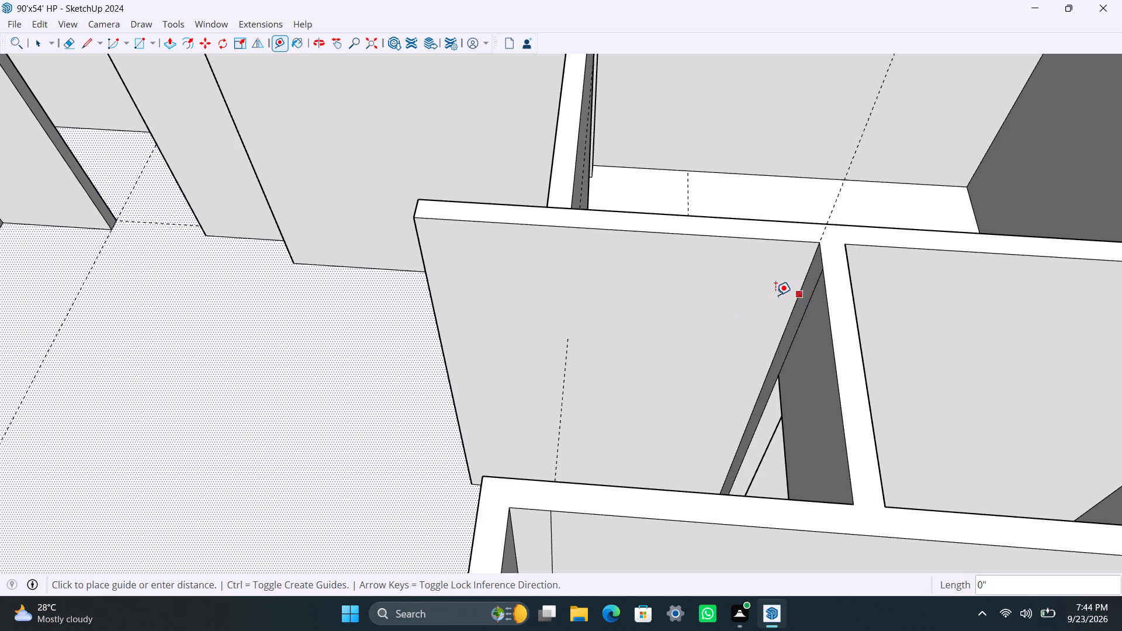
left_click(773, 295)
left_click(773, 293)
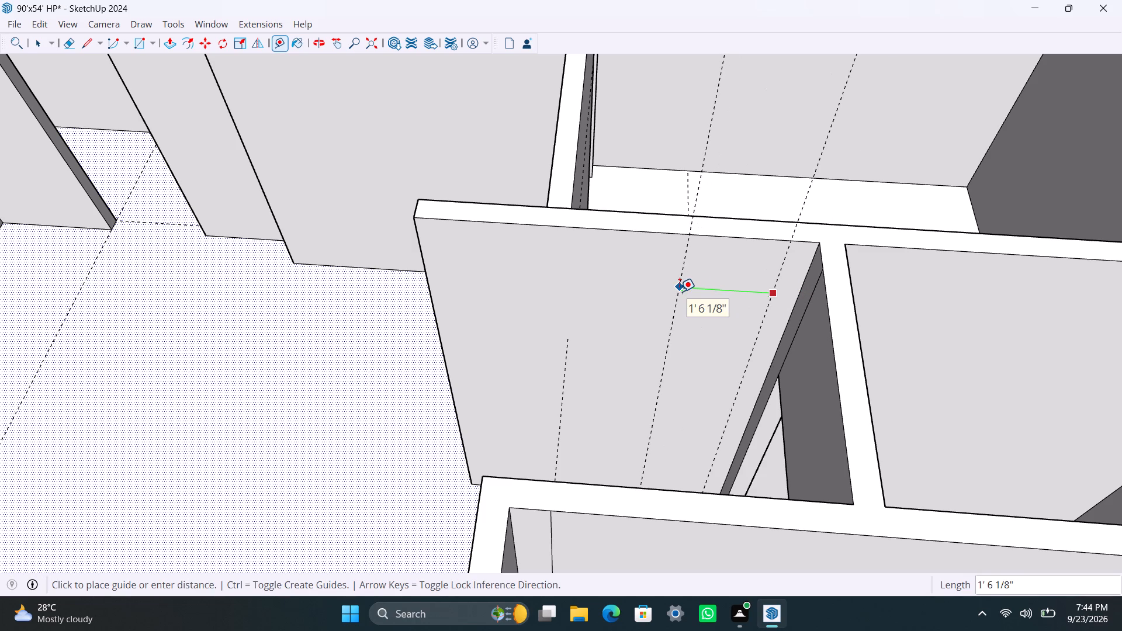
type("3'")
key("Return")
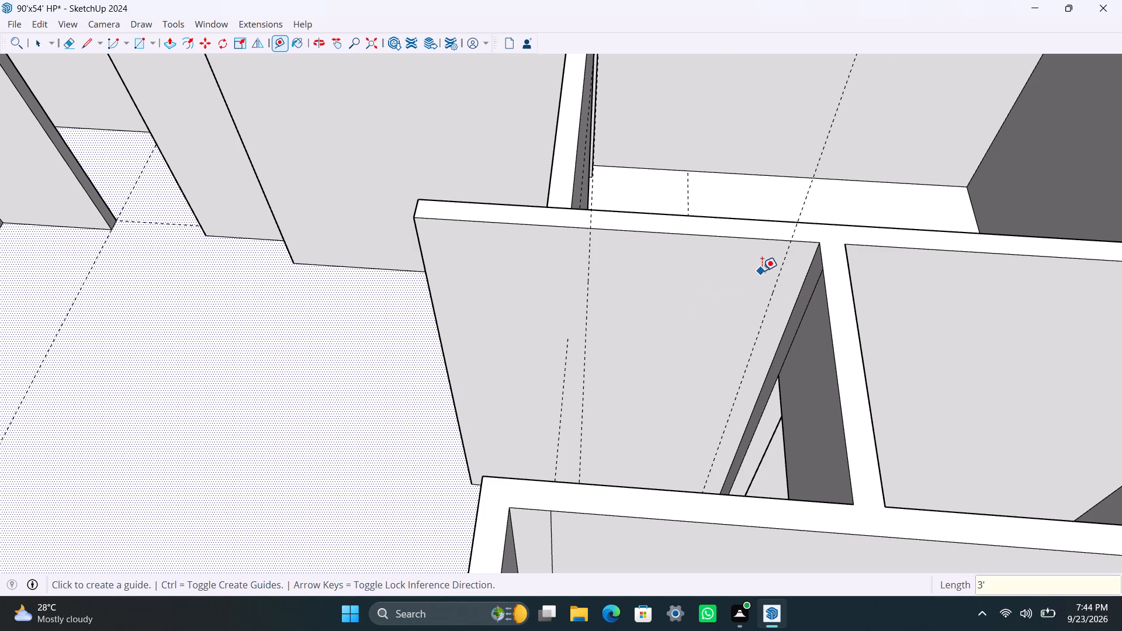
left_click(752, 235)
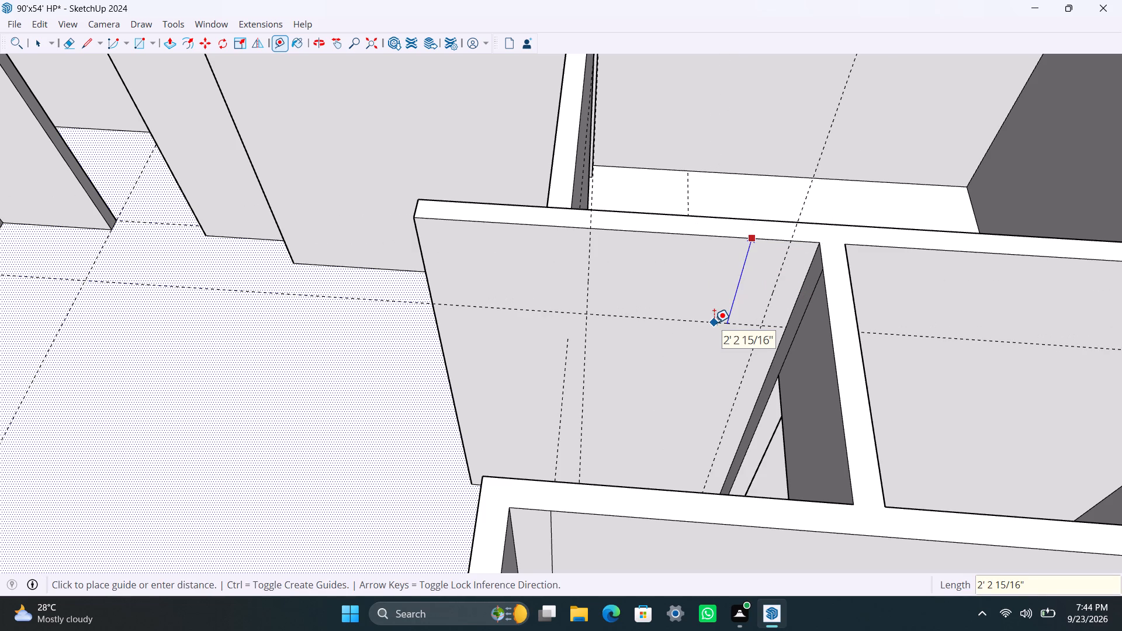
type("3'")
key("Return")
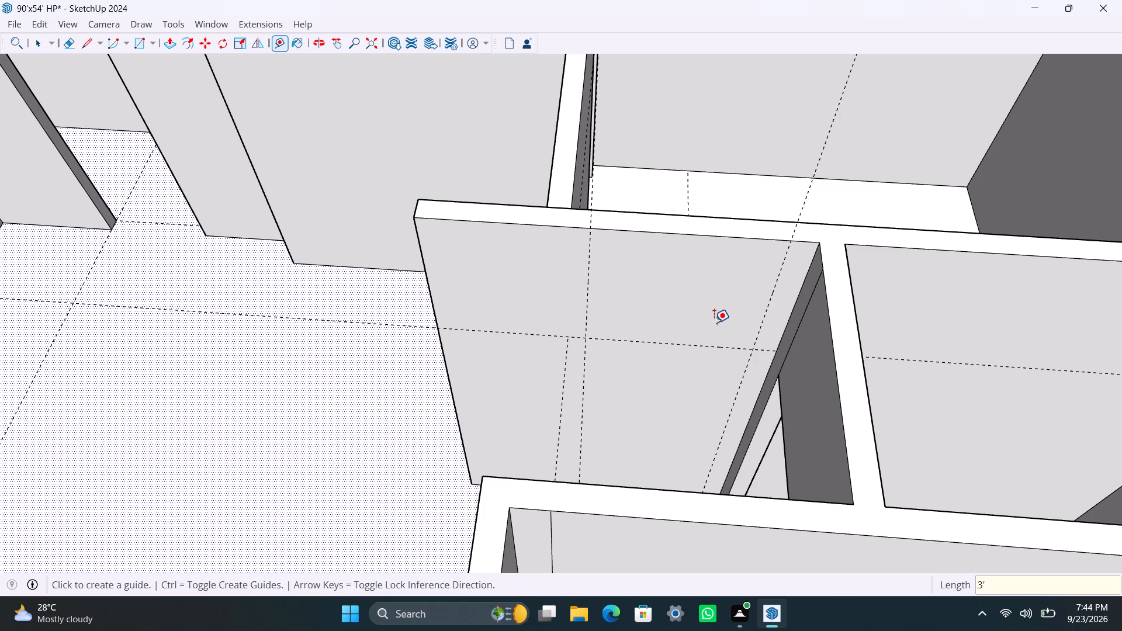
Draw a 3' by 7' doorway rectangle between the guides on the cross wall, from the guide intersection down to the floor.
key("space")
scroll(646, 387, "up", 1)
scroll(643, 384, "down", 3)
middle_click_drag(639, 383, 638, 382, "shift")
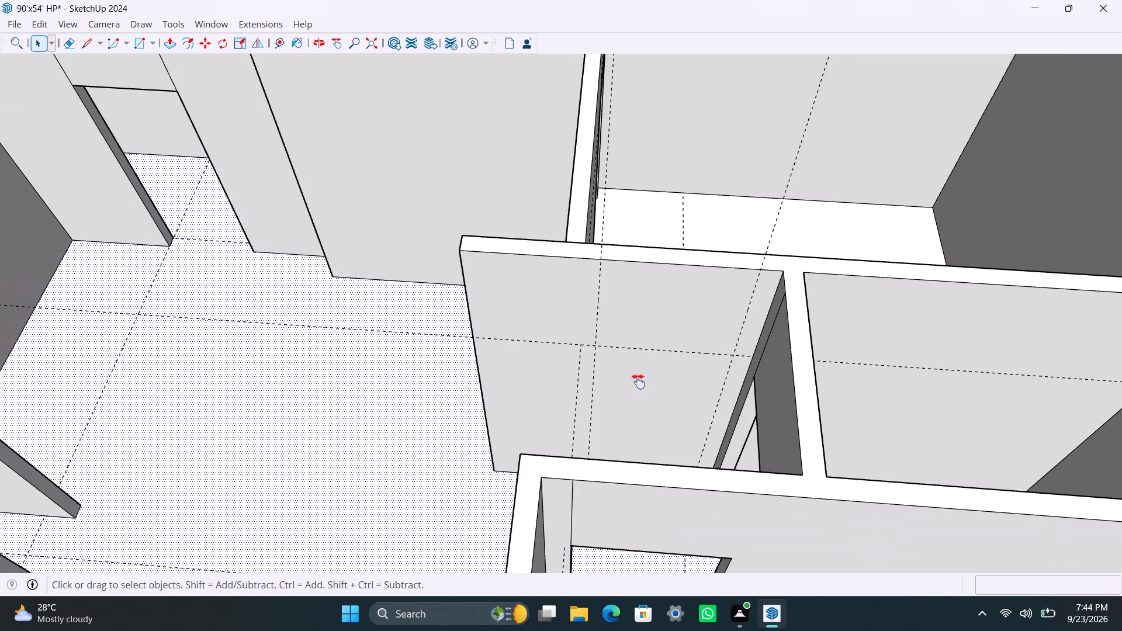
middle_click_drag(638, 382, 627, 332, "shift")
scroll(628, 334, "up", 2, "shift")
middle_click_drag(632, 363, 647, 399)
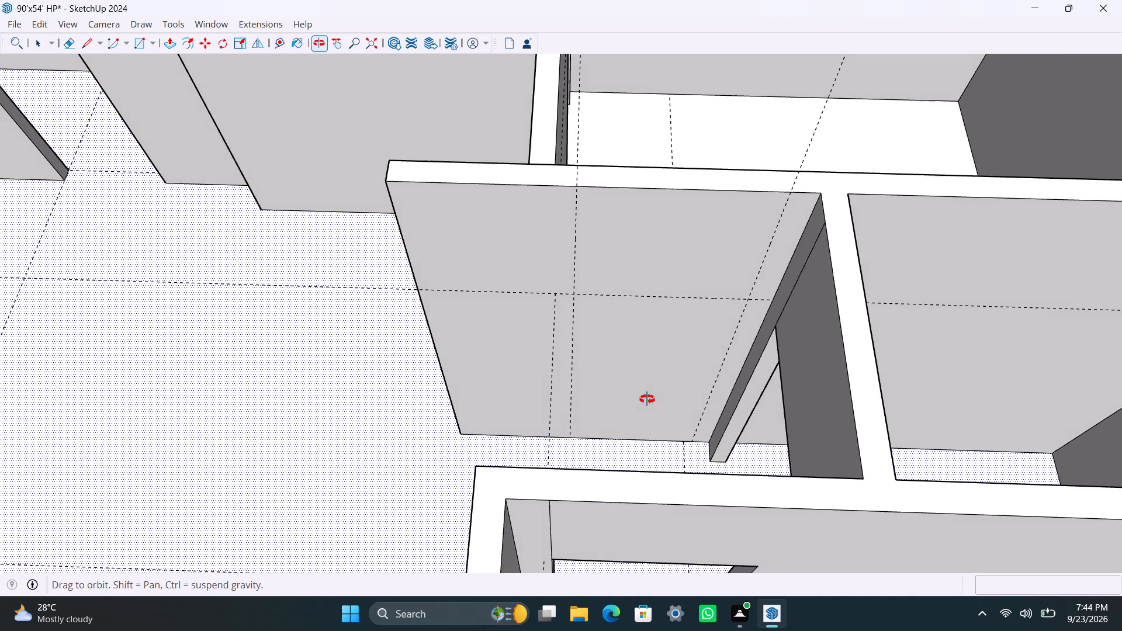
middle_click_drag(647, 399, 647, 398)
scroll(612, 363, "up", 1)
key("r")
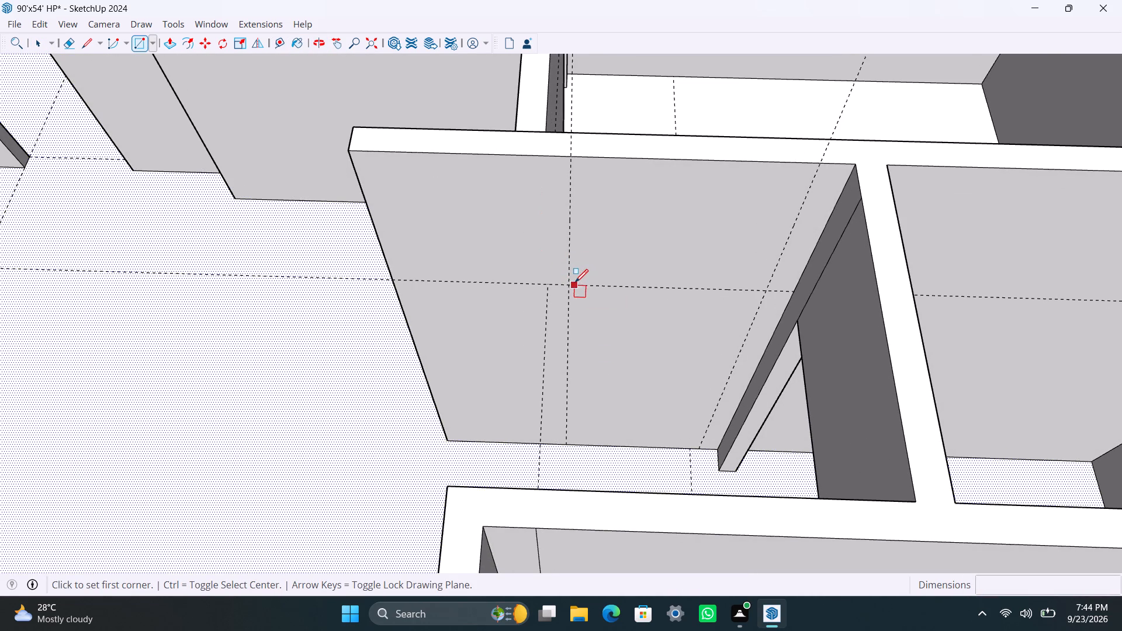
left_click_drag(567, 286, 581, 304)
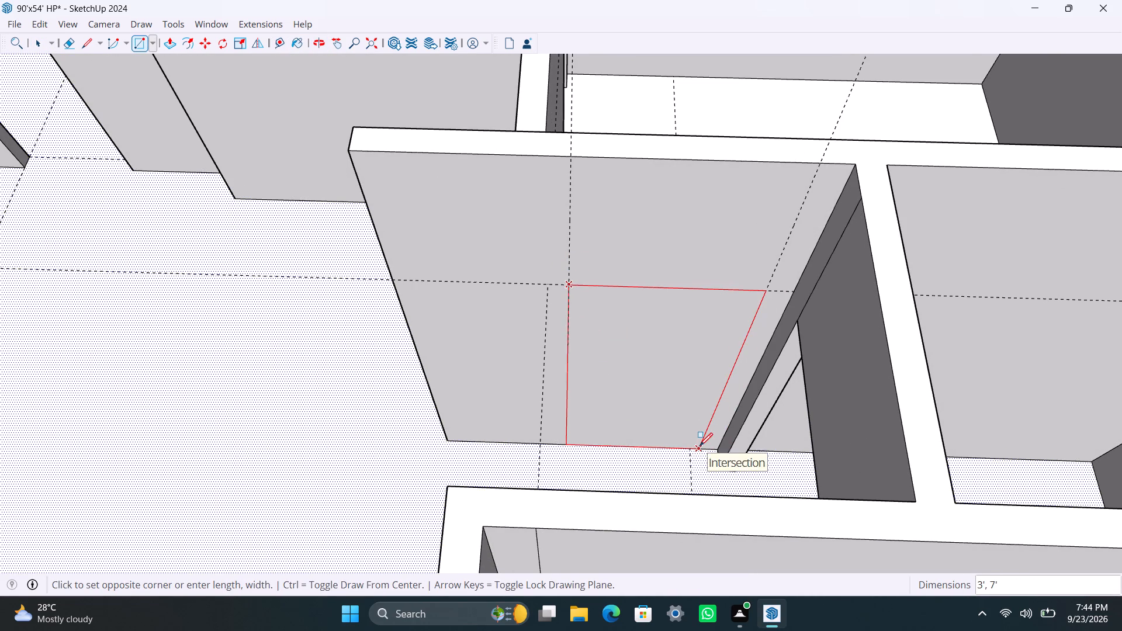
left_click(699, 446)
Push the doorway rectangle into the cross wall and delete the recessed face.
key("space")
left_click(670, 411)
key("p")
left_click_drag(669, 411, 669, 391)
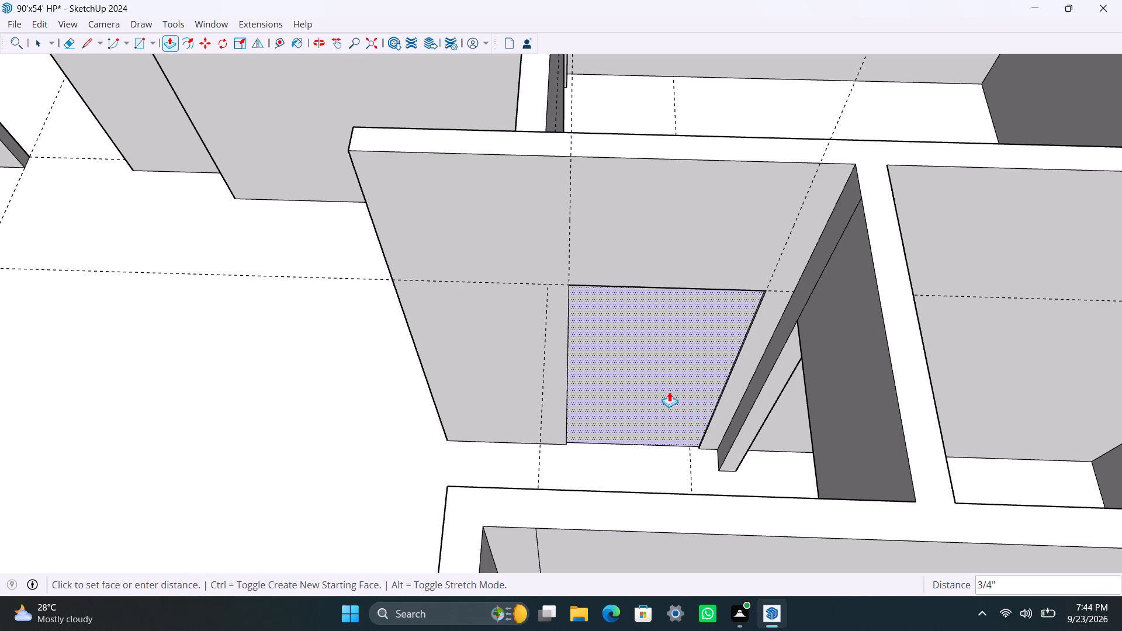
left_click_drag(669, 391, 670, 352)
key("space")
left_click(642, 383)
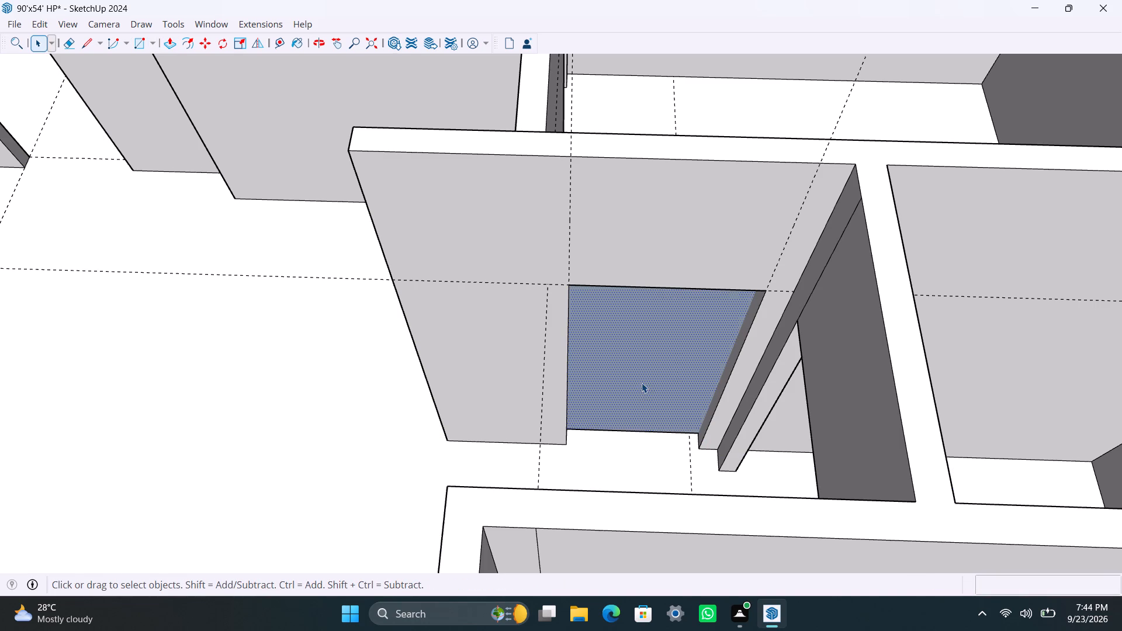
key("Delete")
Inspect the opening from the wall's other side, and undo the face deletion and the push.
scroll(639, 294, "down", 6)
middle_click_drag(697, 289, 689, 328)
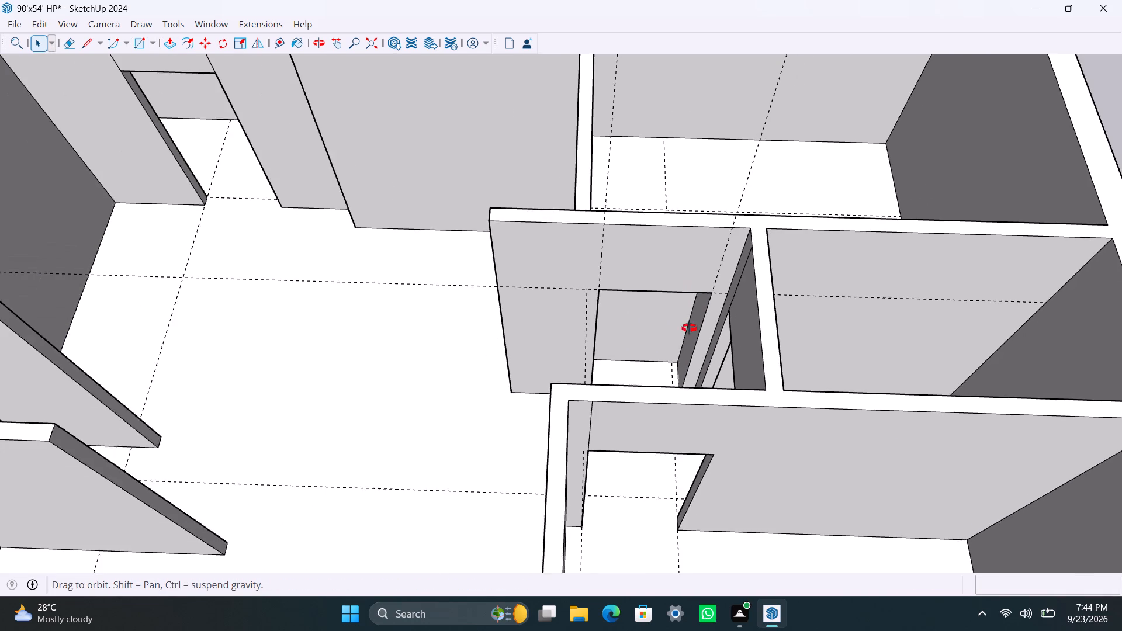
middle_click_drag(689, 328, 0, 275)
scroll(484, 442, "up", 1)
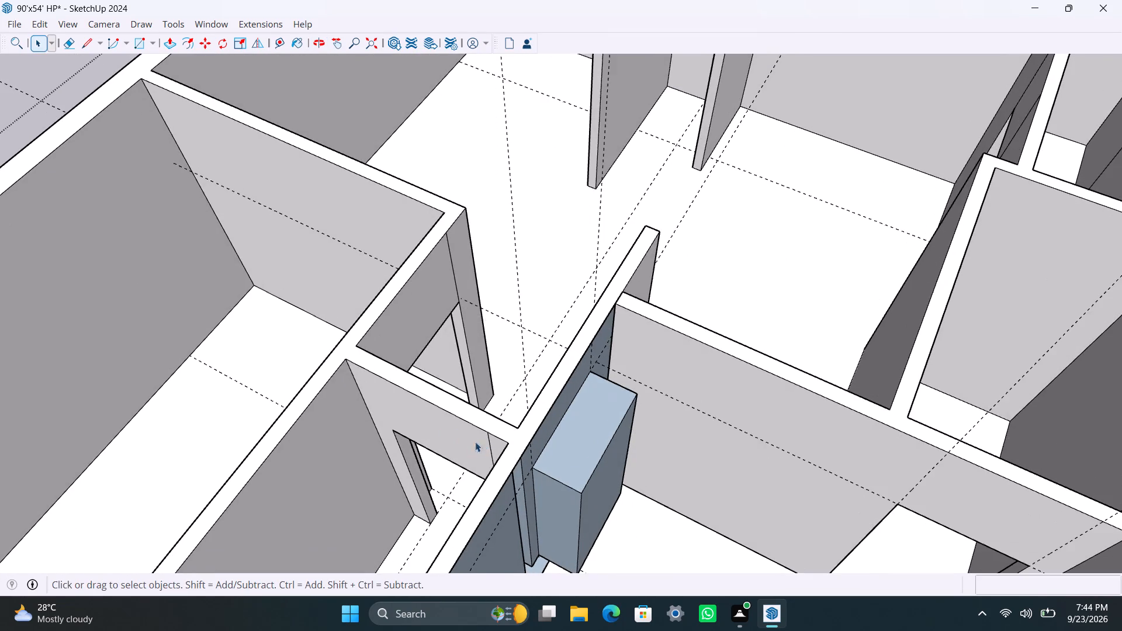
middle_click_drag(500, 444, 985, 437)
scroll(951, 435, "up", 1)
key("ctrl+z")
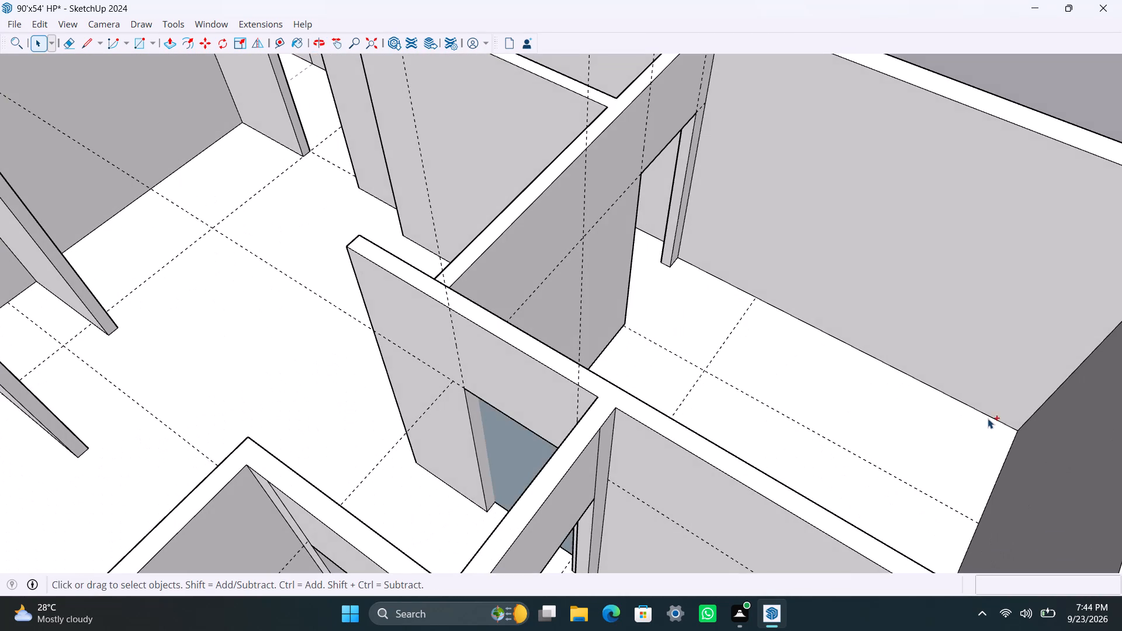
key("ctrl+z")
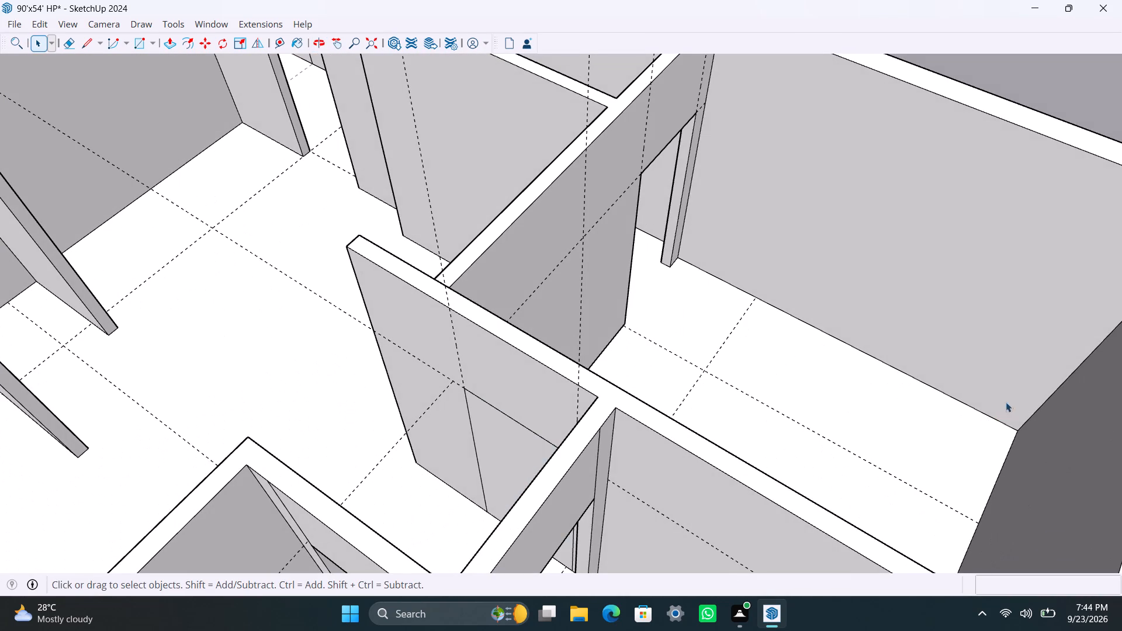
Push the doorway rectangle through the cross wall's full thickness to cut the opening.
scroll(702, 453, "down", 3)
middle_click_drag(619, 454, 756, 410)
scroll(756, 410, "down", 1, "shift")
scroll(707, 420, "up", 2)
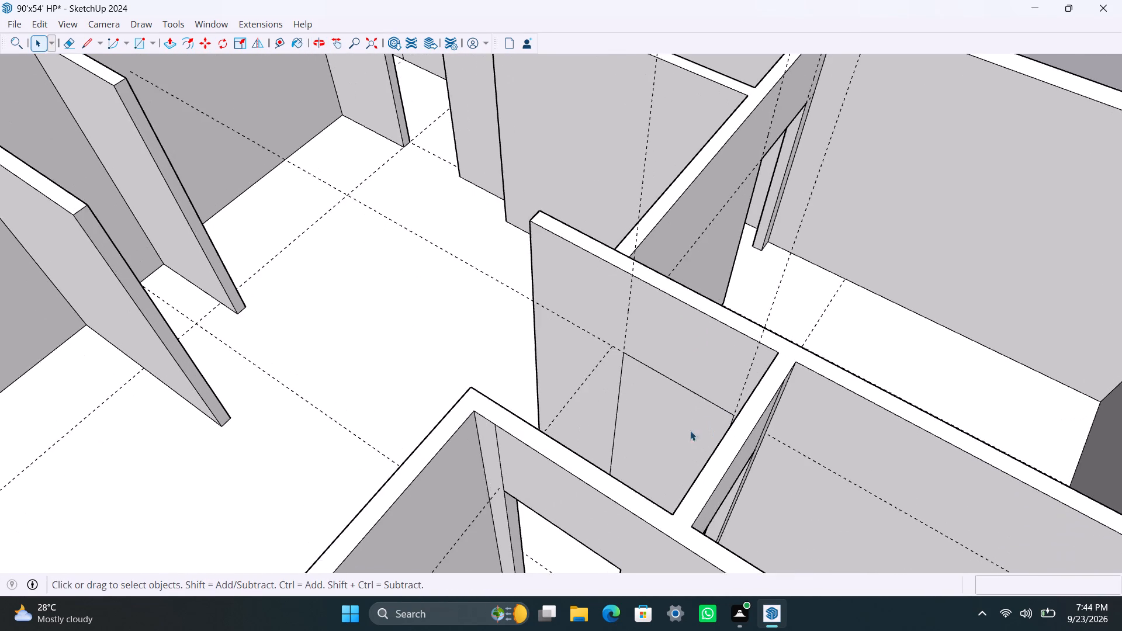
middle_click_drag(690, 431, 737, 462)
left_click(680, 416)
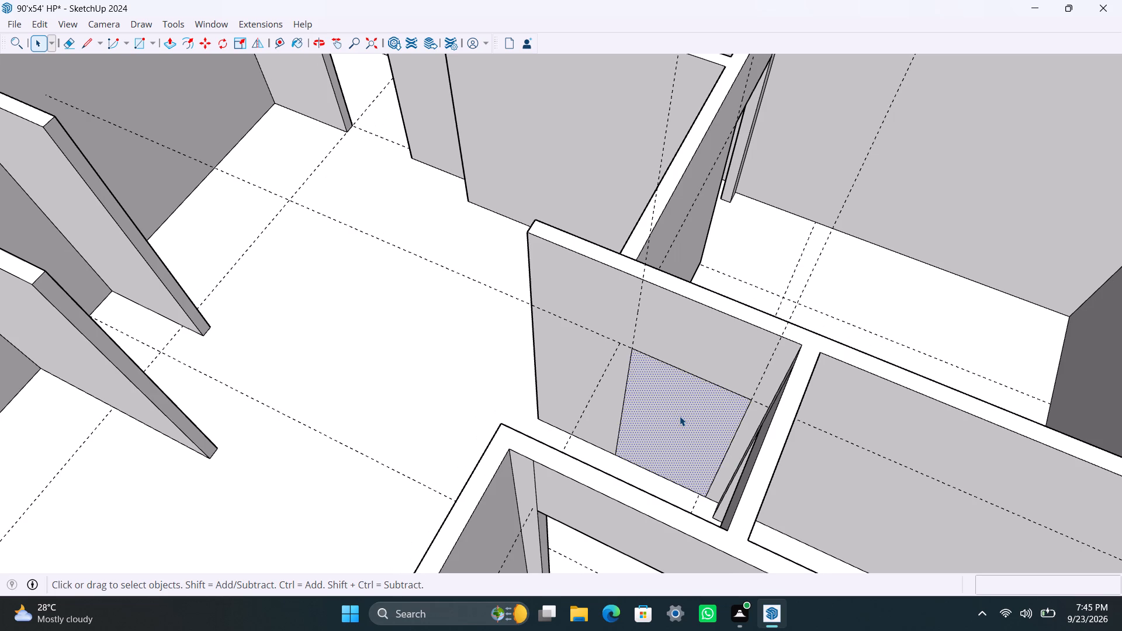
key("p")
left_click_drag(676, 418, 674, 397)
key("space")
Delete the leftover floor edge across the new doorway's threshold on the cross wall's far side.
scroll(921, 264, "down", 4)
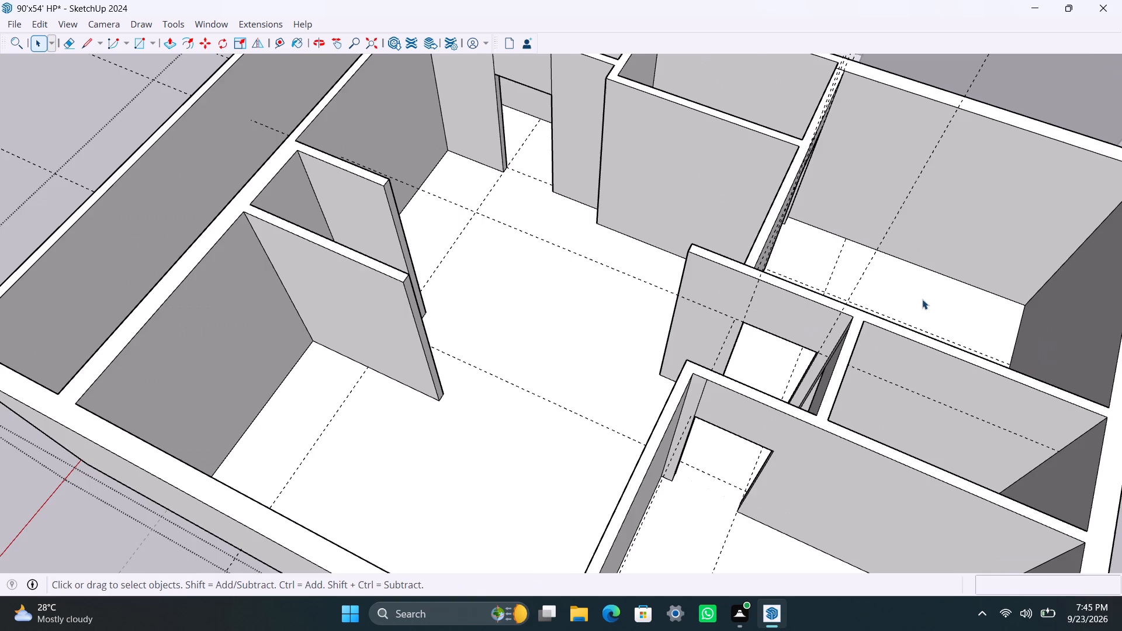
middle_click_drag(926, 317, 361, 302)
scroll(419, 497, "up", 3)
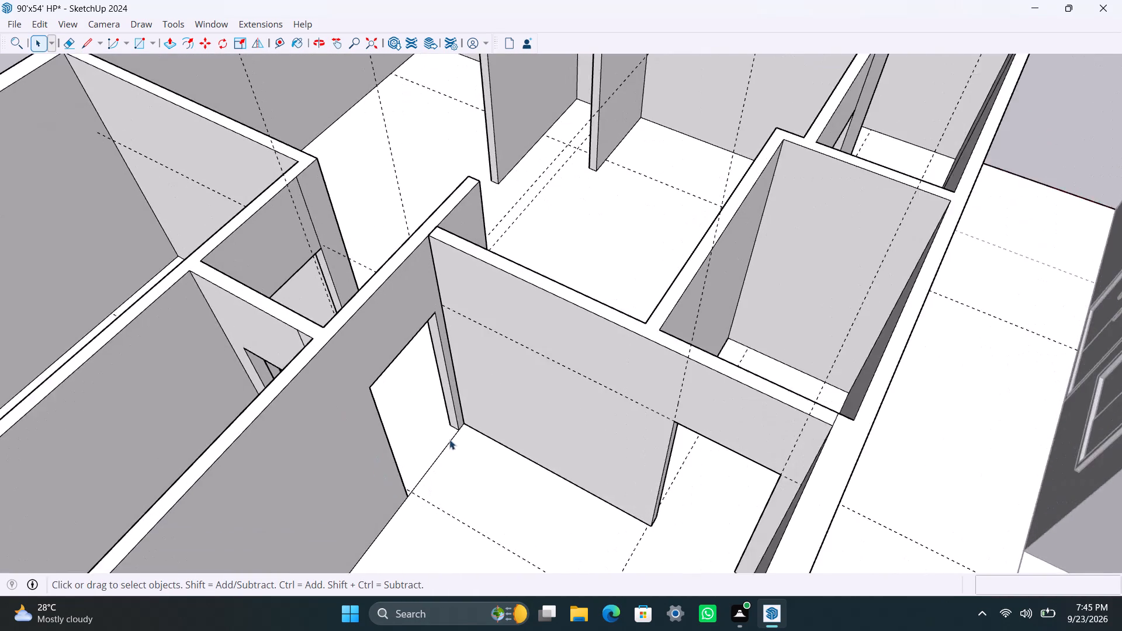
scroll(449, 439, "up", 2)
left_click(442, 454)
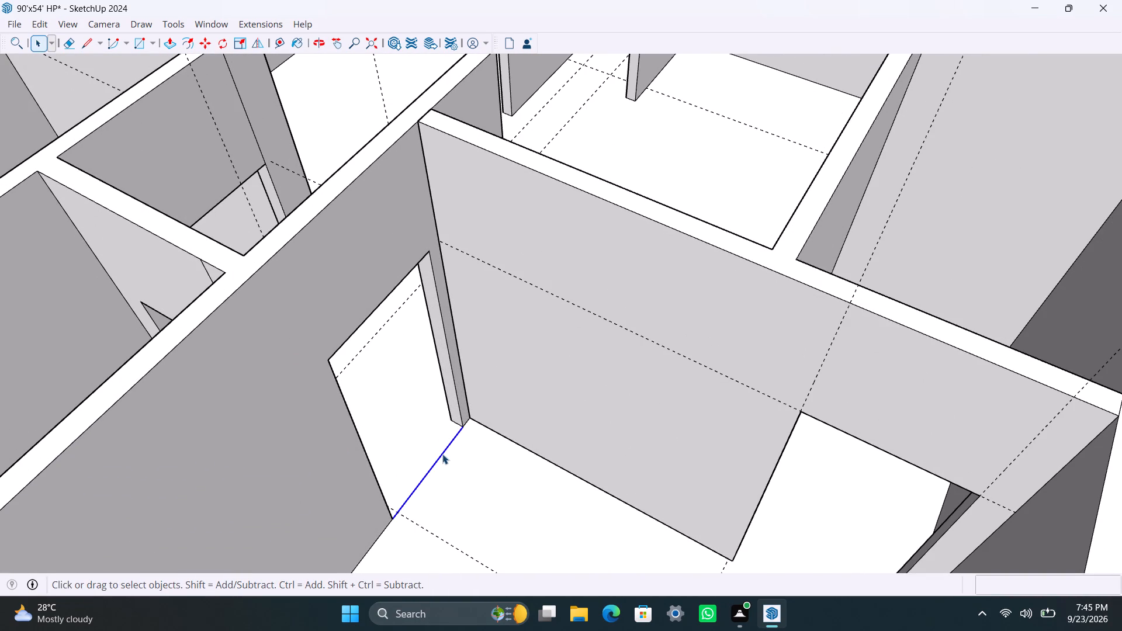
key("Delete")
Examine the wall-top junction beside the new doorway up close, selecting adjacent faces to check how the two walls connect.
scroll(497, 399, "down", 6)
scroll(377, 227, "up", 7)
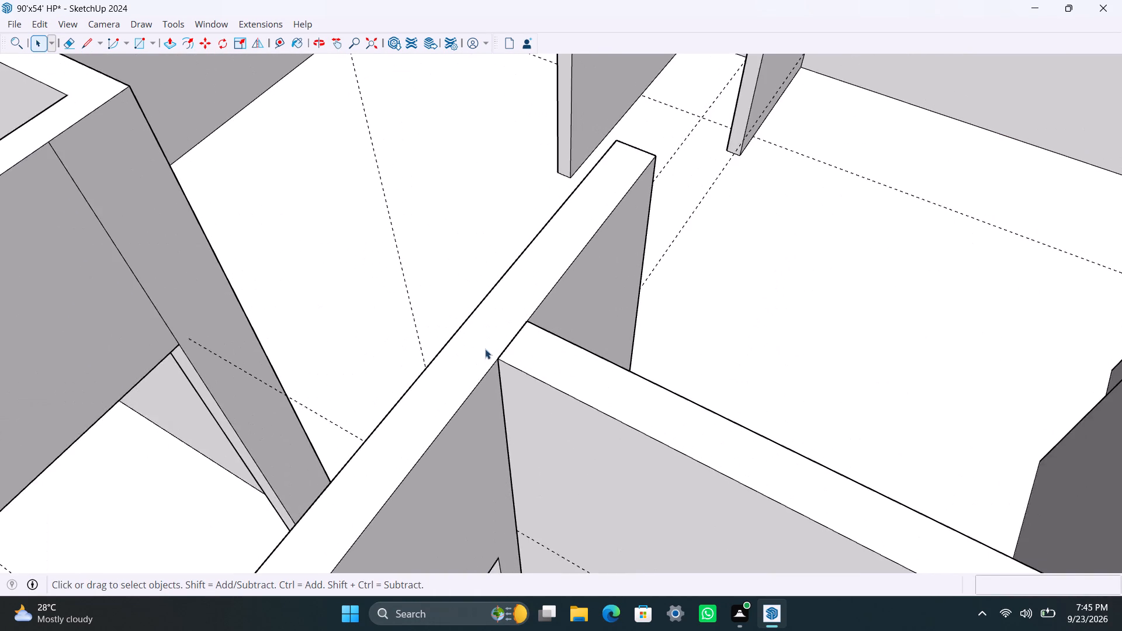
scroll(498, 352, "up", 17)
scroll(471, 368, "up", 4)
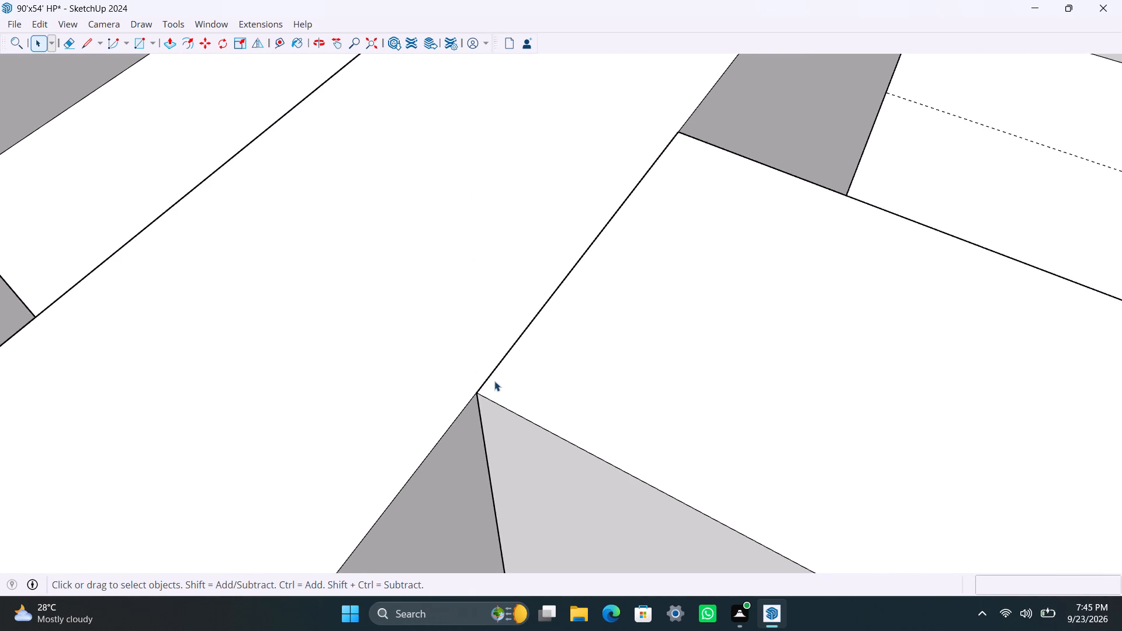
scroll(494, 381, "up", 16)
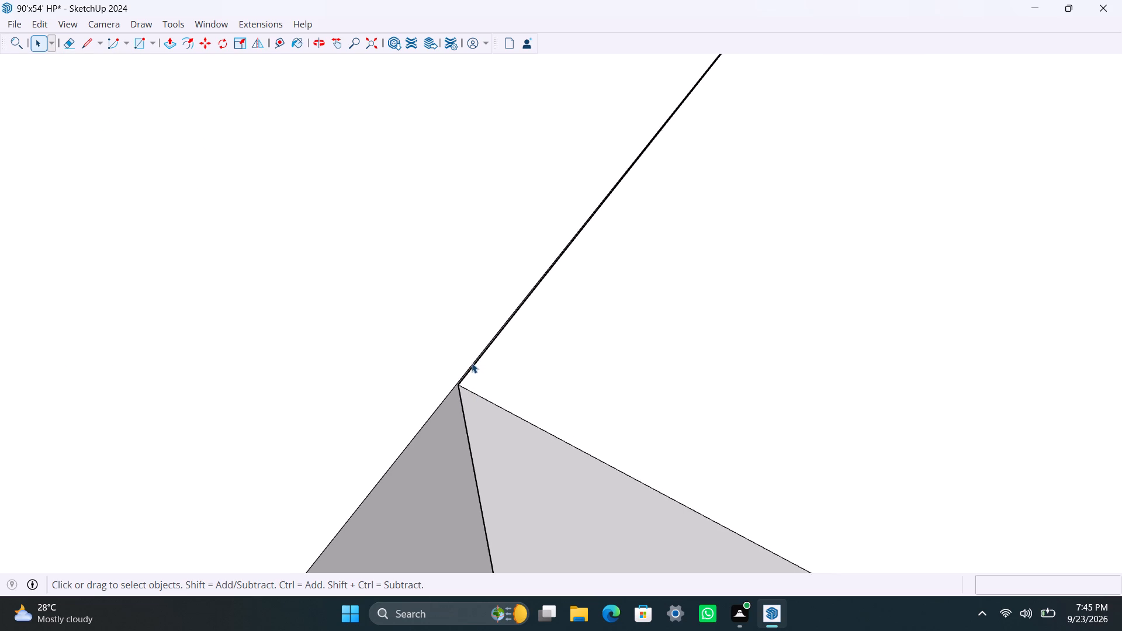
scroll(472, 363, "up", 6)
left_click(472, 389)
triple_click(475, 390)
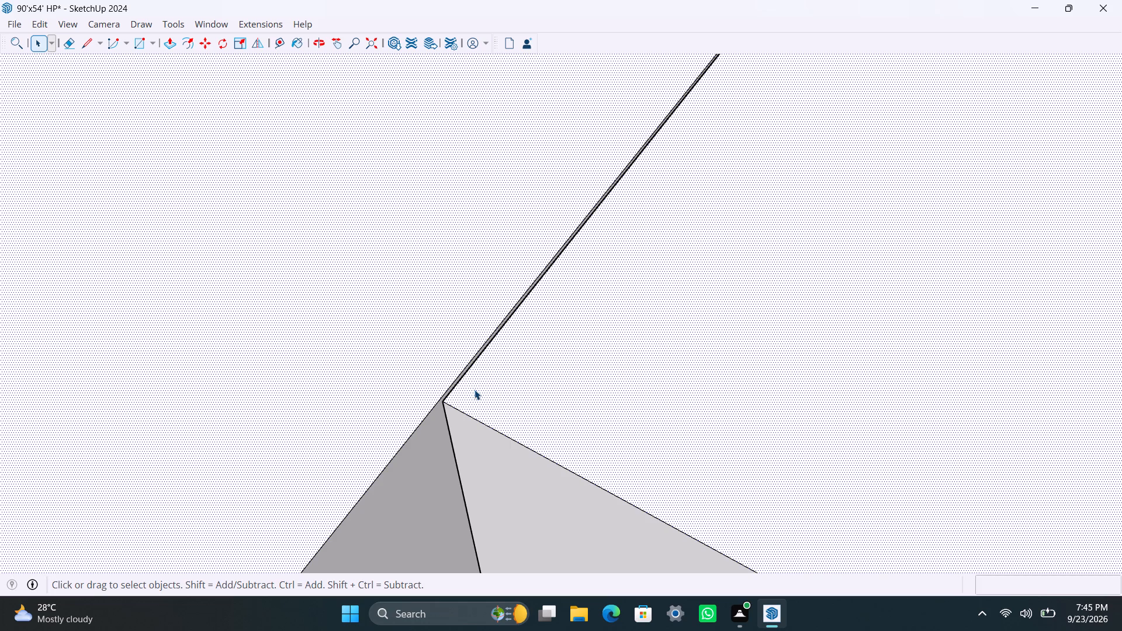
scroll(446, 403, "up", 10)
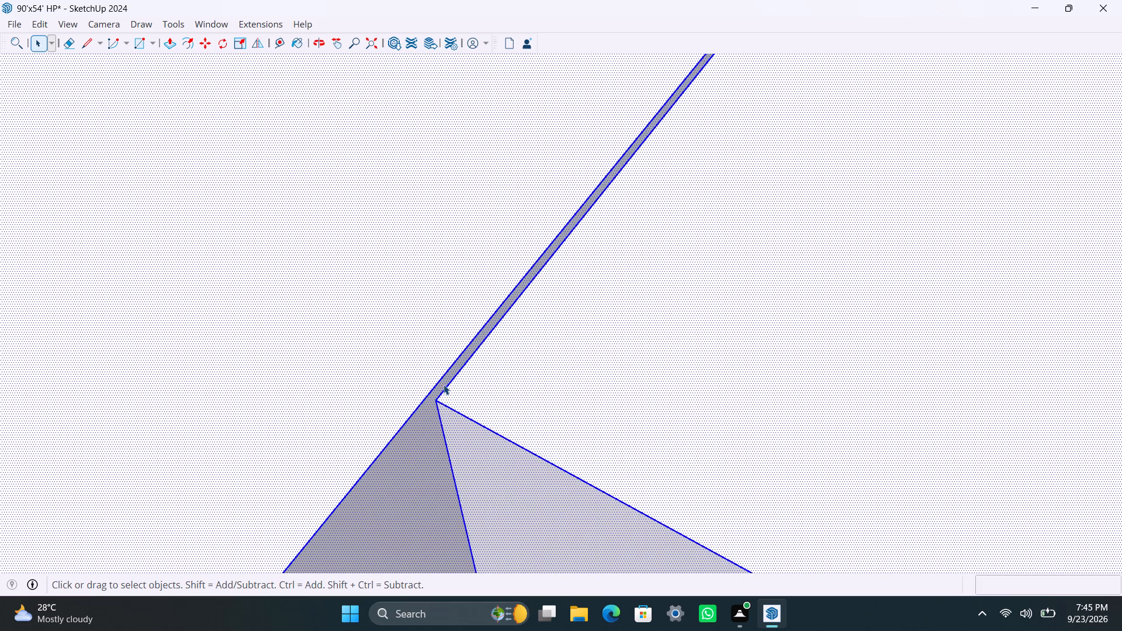
left_click(444, 384)
scroll(448, 390, "up", 12)
scroll(469, 368, "down", 10)
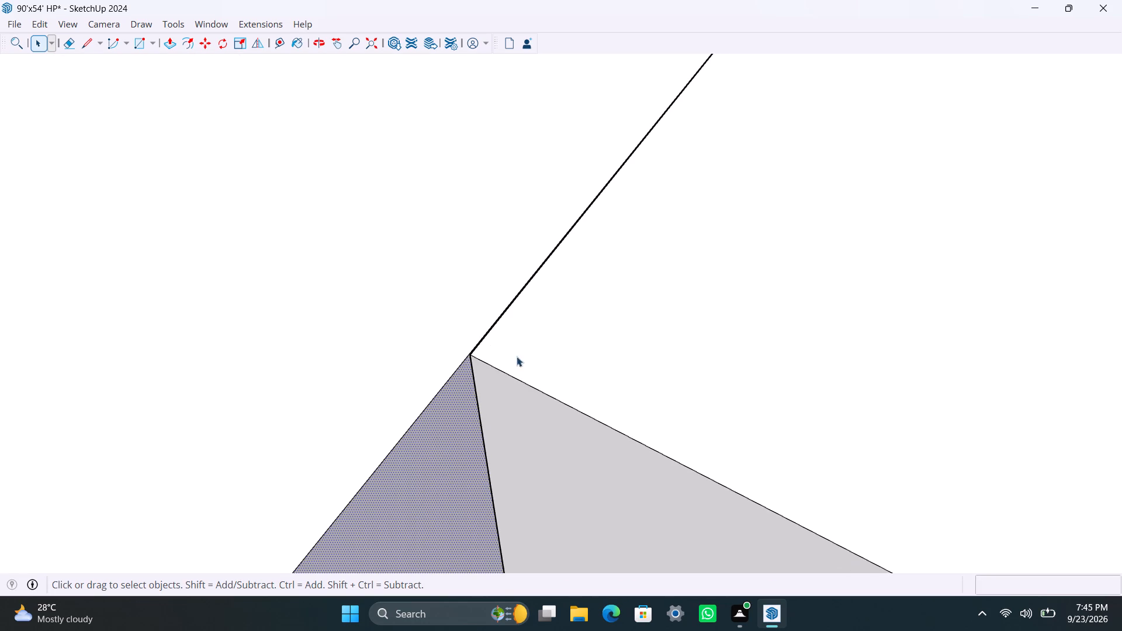
left_click(541, 355)
scroll(546, 355, "up", 2)
scroll(515, 271, "down", 16)
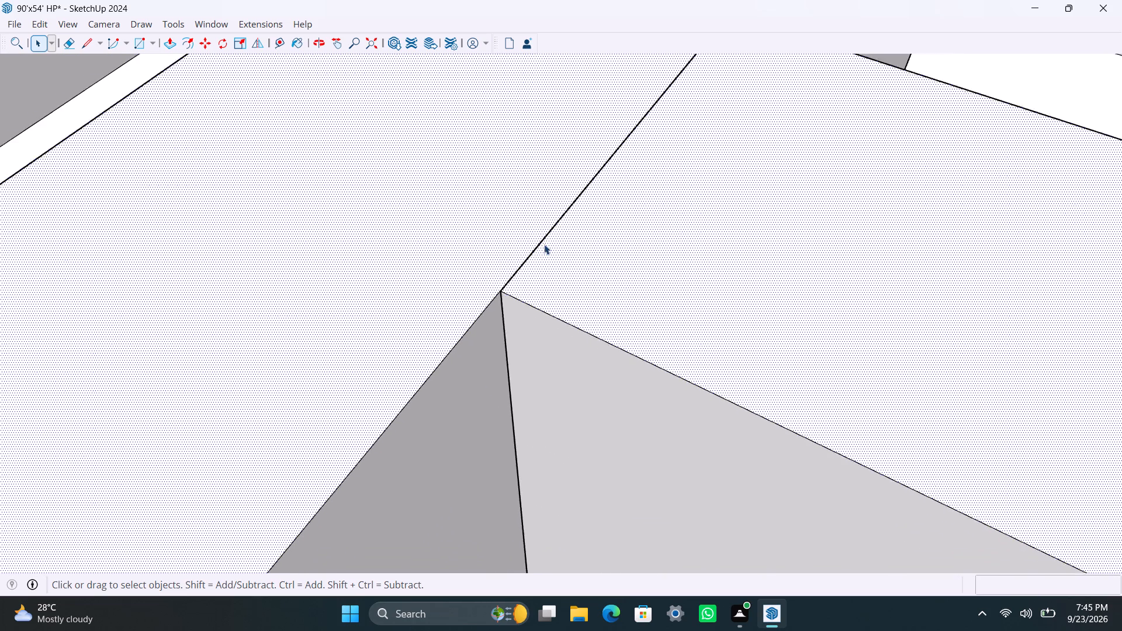
scroll(544, 244, "down", 17)
scroll(550, 263, "down", 19)
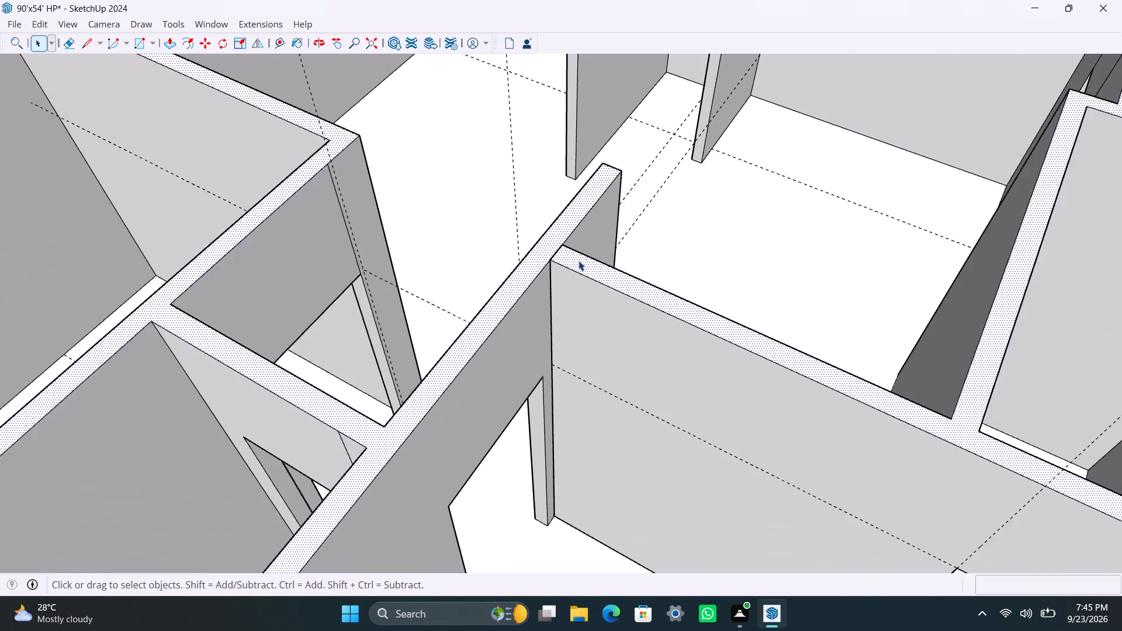
scroll(579, 261, "down", 12)
scroll(727, 265, "down", 6)
scroll(669, 355, "down", 5)
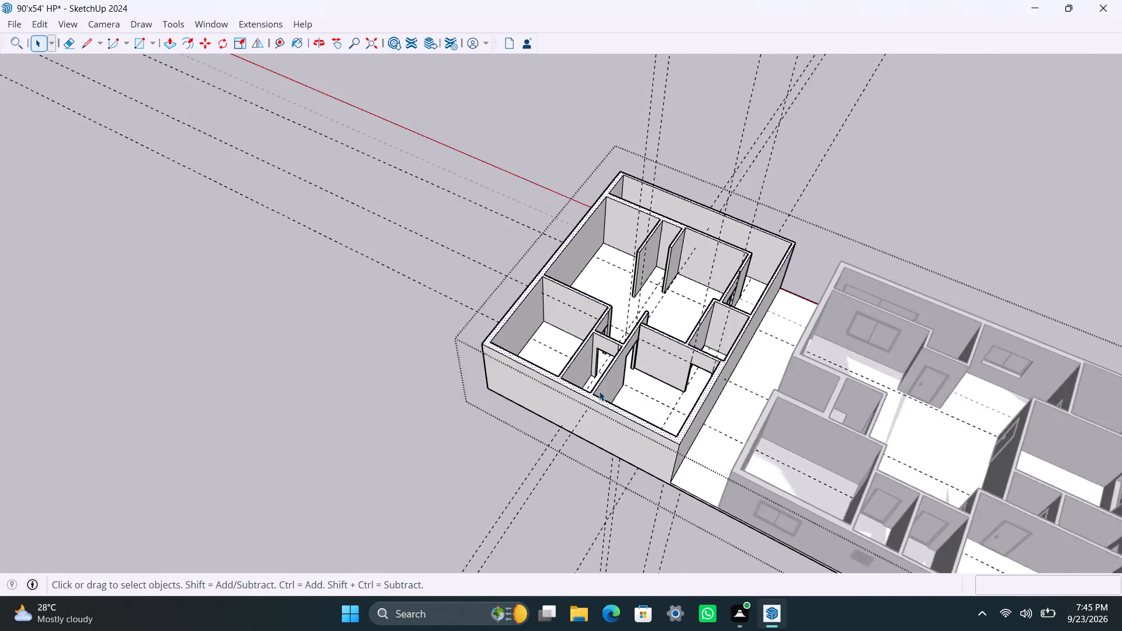
Close the second unit's group for editing and delete all guides from the model.
scroll(599, 391, "down", 5)
left_click(409, 397)
scroll(528, 390, "up", 2)
middle_click_drag(396, 402, 1121, 430)
scroll(480, 371, "up", 3)
middle_click_drag(297, 389, 935, 386)
scroll(464, 435, "up", 3)
middle_click_drag(451, 432, 442, 432)
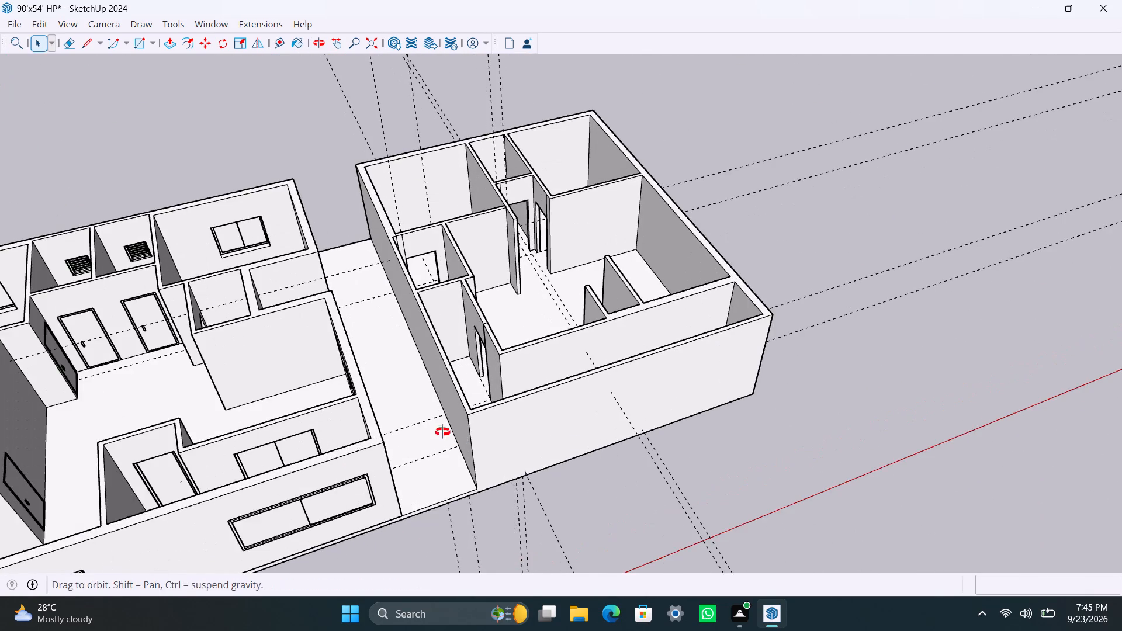
middle_click_drag(442, 432, 305, 400)
left_click(37, 19)
left_click(74, 179)
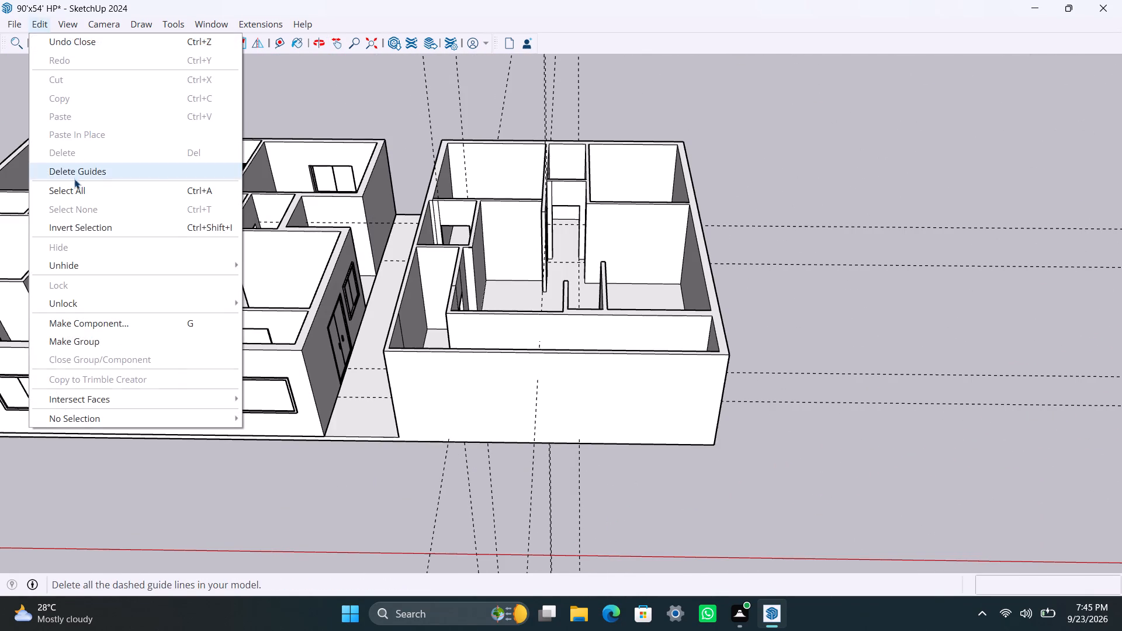
Run FixIt 101 on the second unit's wall group, dismiss its results, and deselect the group.
left_click(584, 316)
right_click(560, 345)
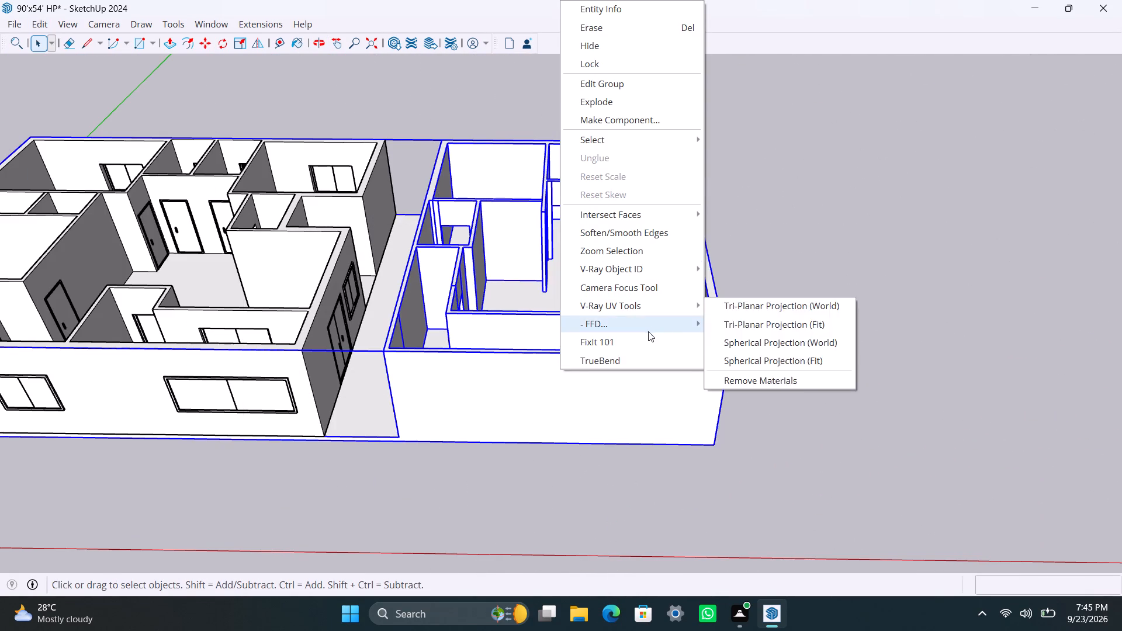
left_click_drag(647, 337, 640, 338)
left_click(598, 373)
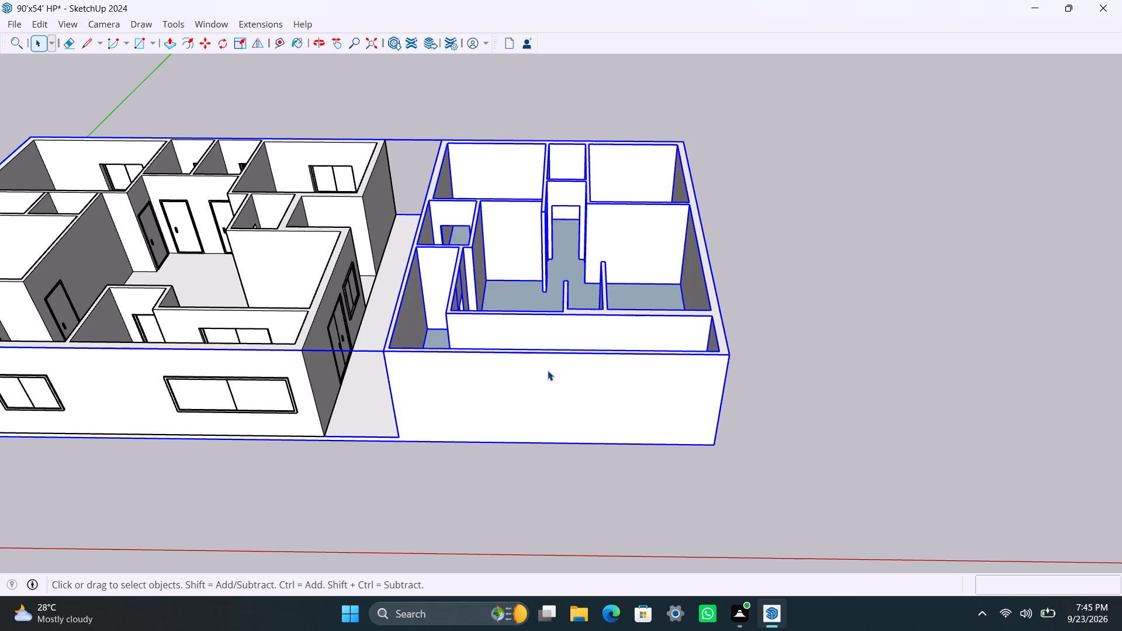
right_click(548, 370)
left_click(598, 345)
left_click(596, 371)
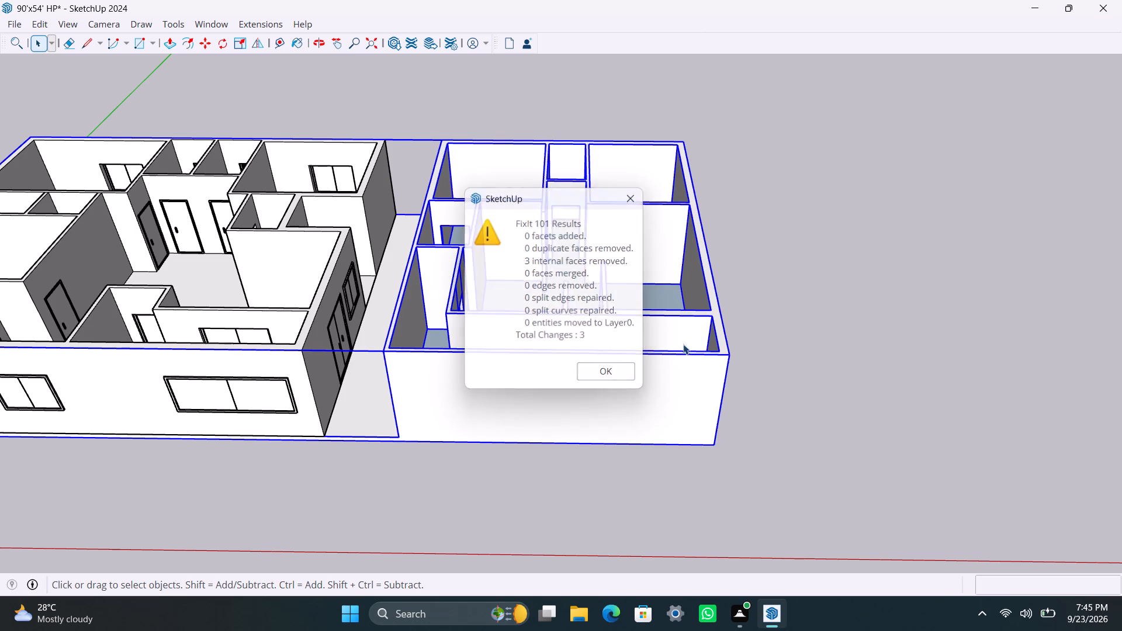
left_click_drag(847, 292, 841, 295)
scroll(506, 280, "up", 3)
middle_click_drag(493, 294, 58, 435)
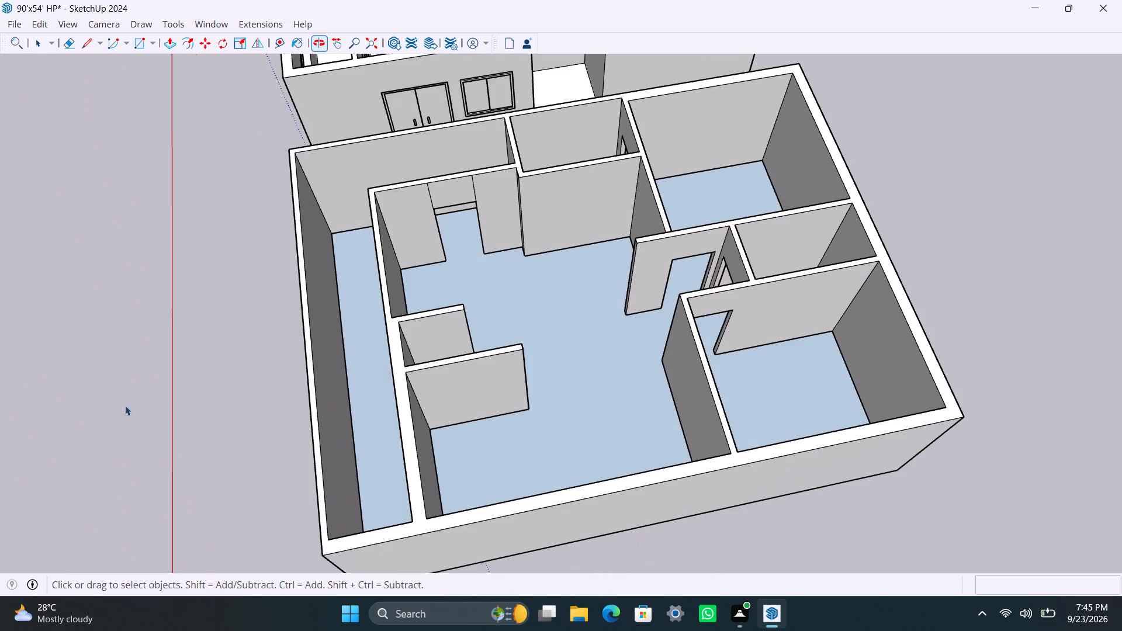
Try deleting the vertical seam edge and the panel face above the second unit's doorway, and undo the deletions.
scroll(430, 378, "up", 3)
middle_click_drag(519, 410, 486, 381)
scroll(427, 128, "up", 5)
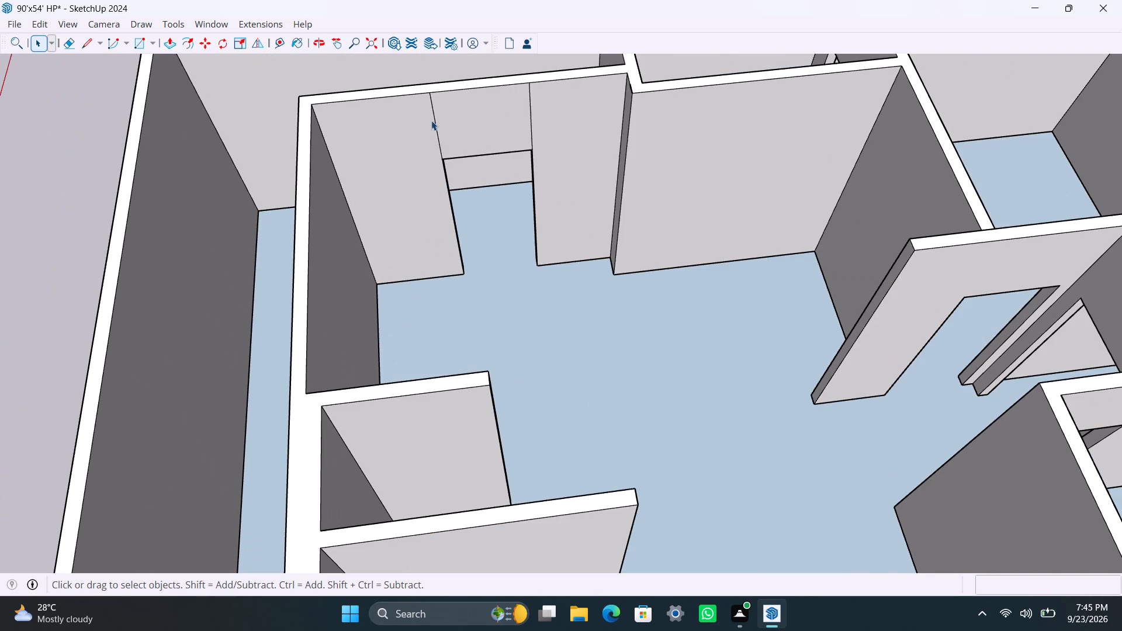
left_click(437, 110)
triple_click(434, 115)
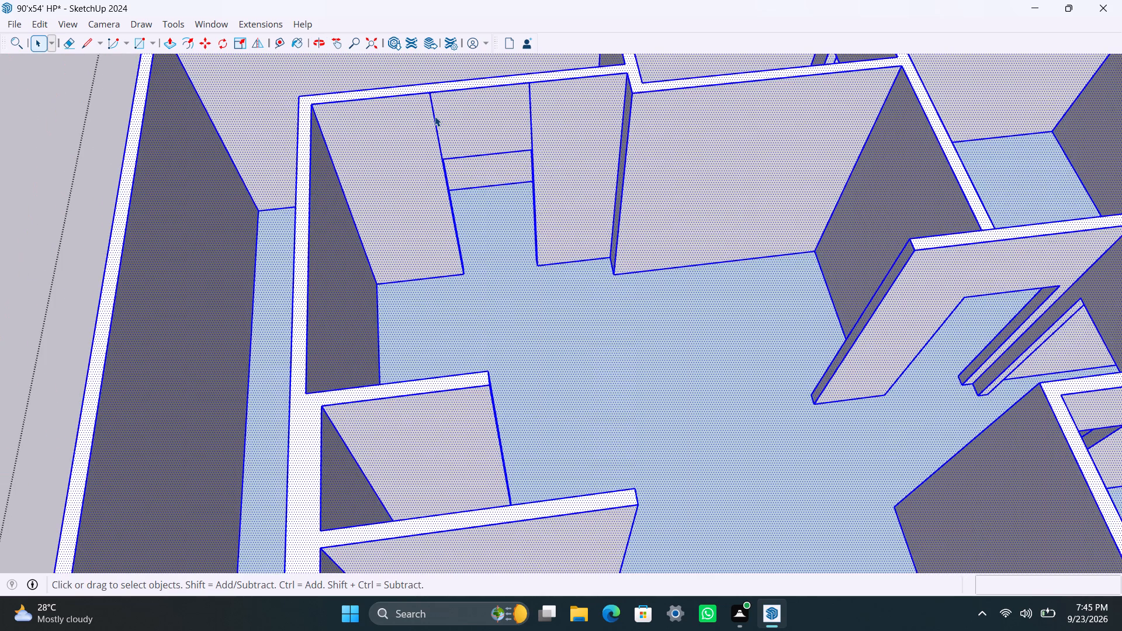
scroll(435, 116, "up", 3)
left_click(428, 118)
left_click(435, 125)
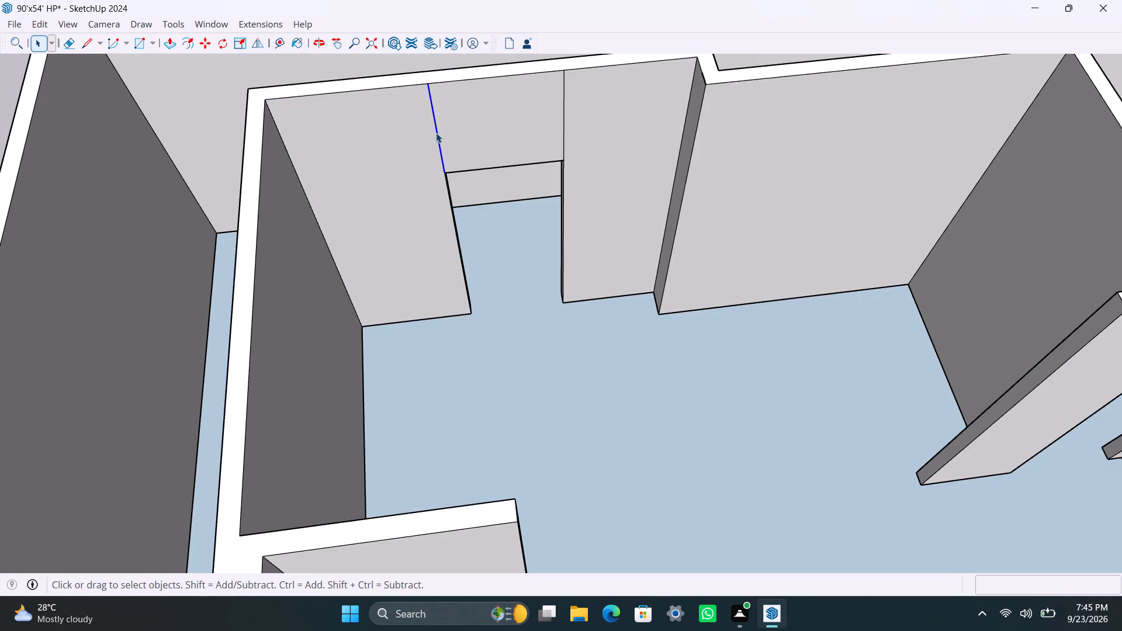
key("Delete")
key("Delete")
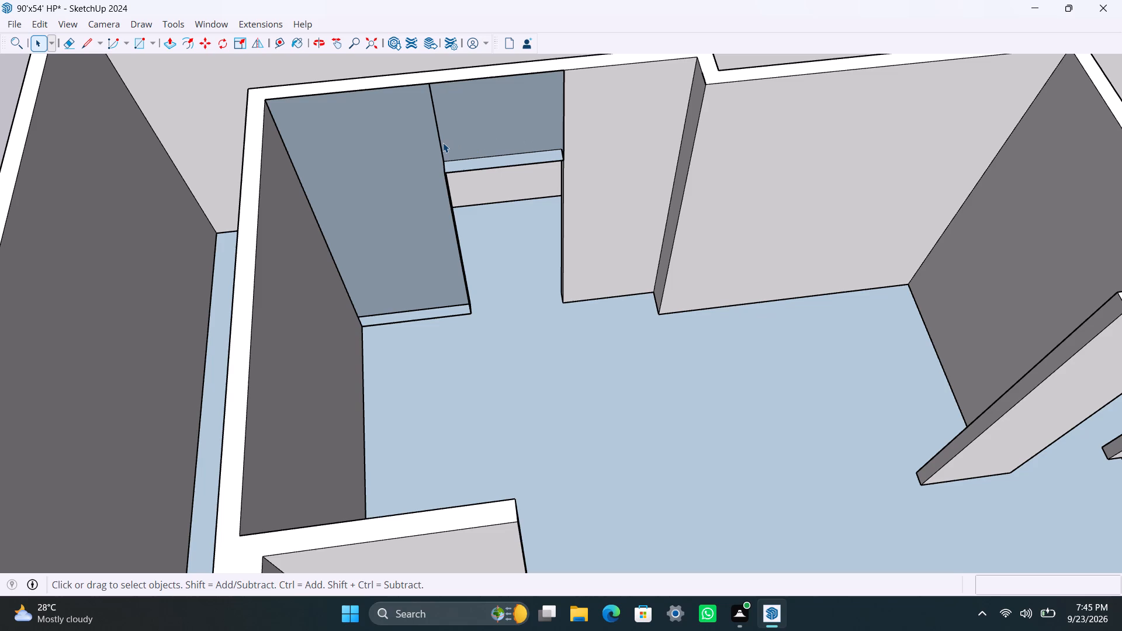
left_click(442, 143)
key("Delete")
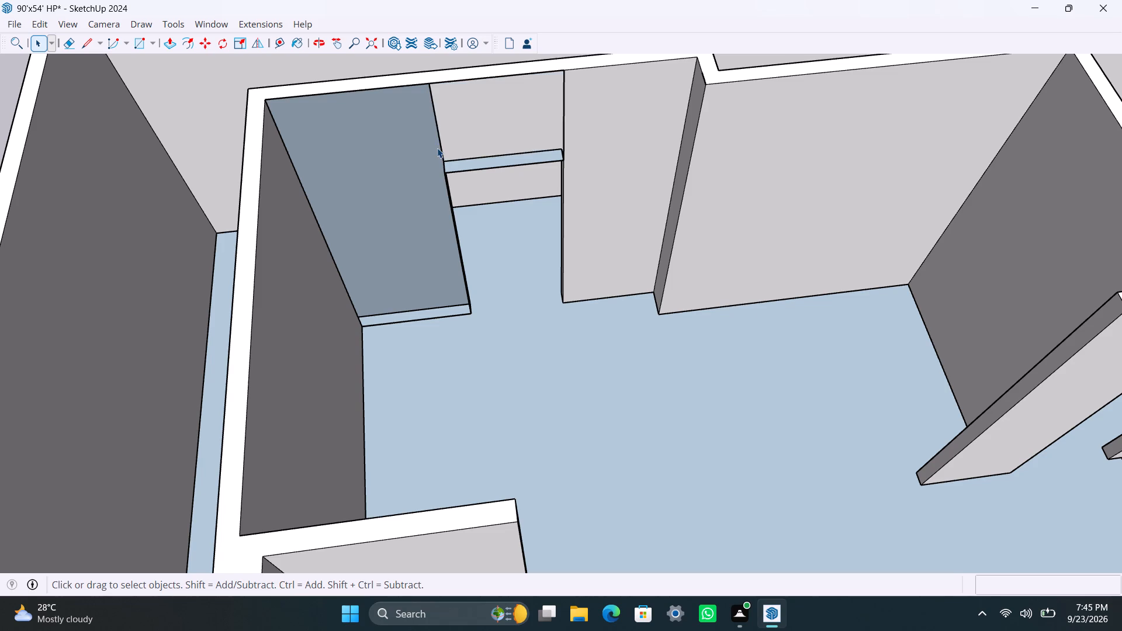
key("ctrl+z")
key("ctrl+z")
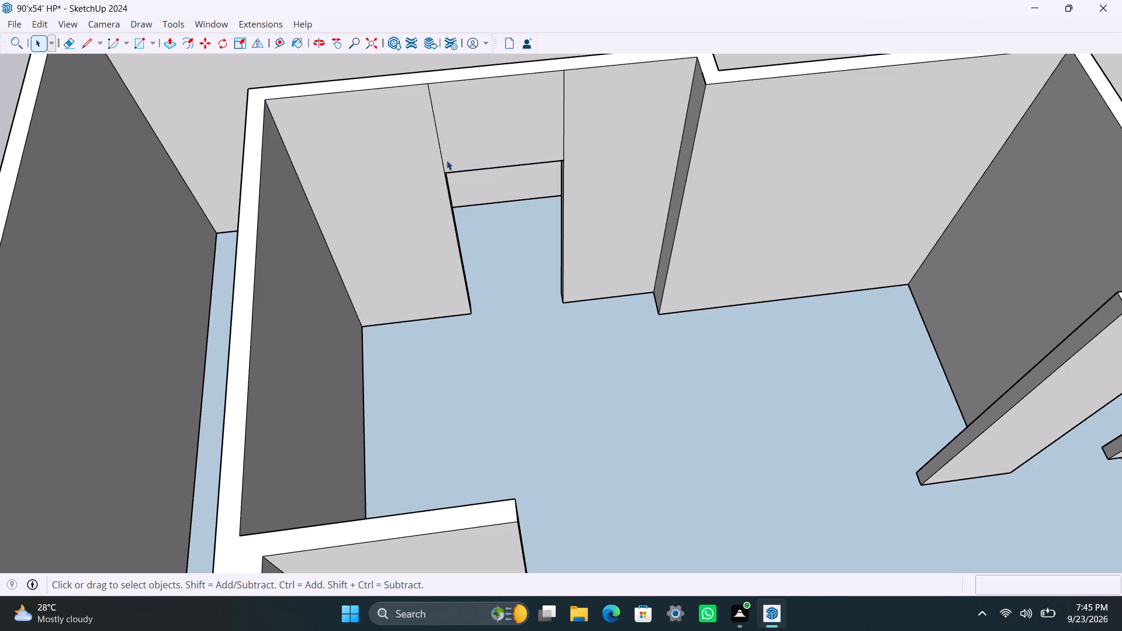
Delete the thin lip's lower edge beneath the panel above the doorway and the leftover stub edge at its corner.
left_click(442, 141)
scroll(444, 154, "up", 7)
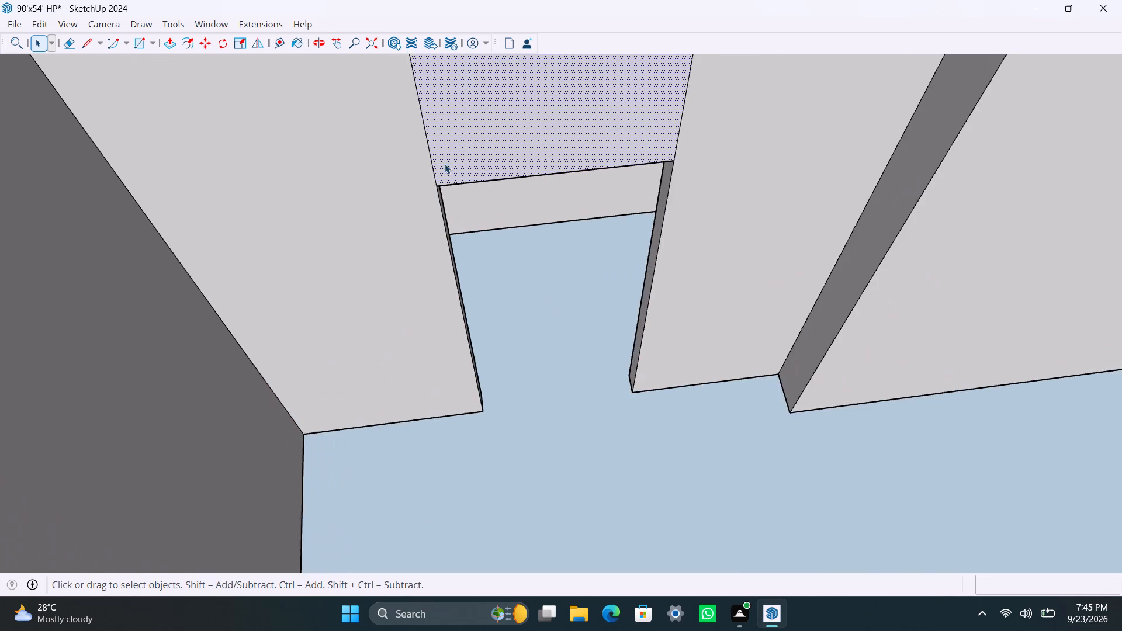
middle_click_drag(445, 164, 311, 84)
scroll(500, 172, "up", 14)
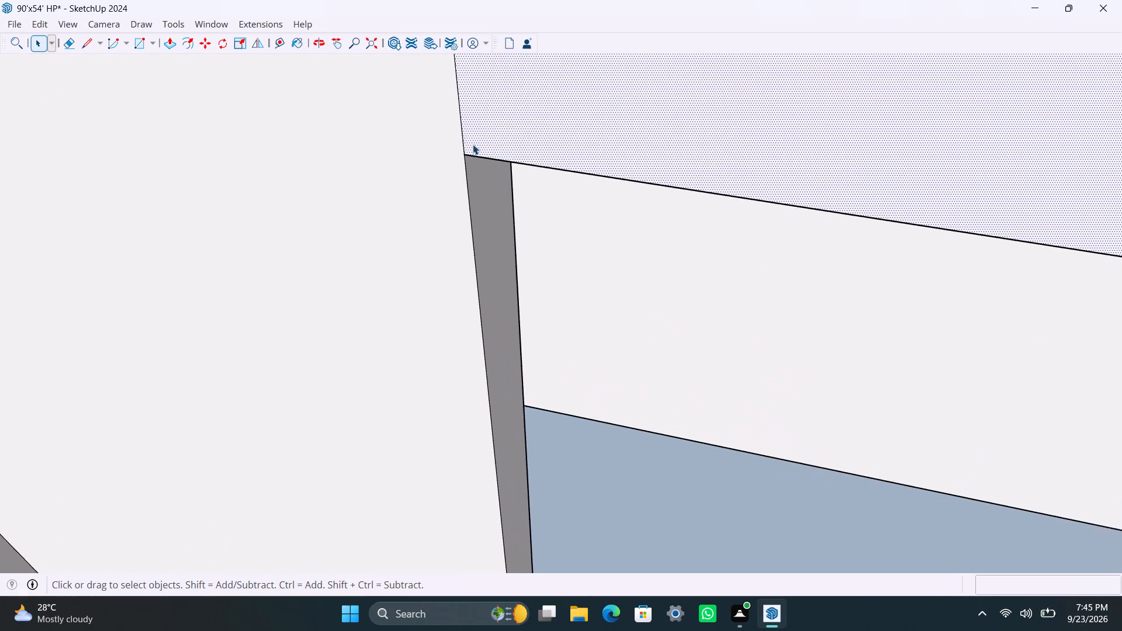
scroll(473, 144, "up", 6)
left_click(454, 137)
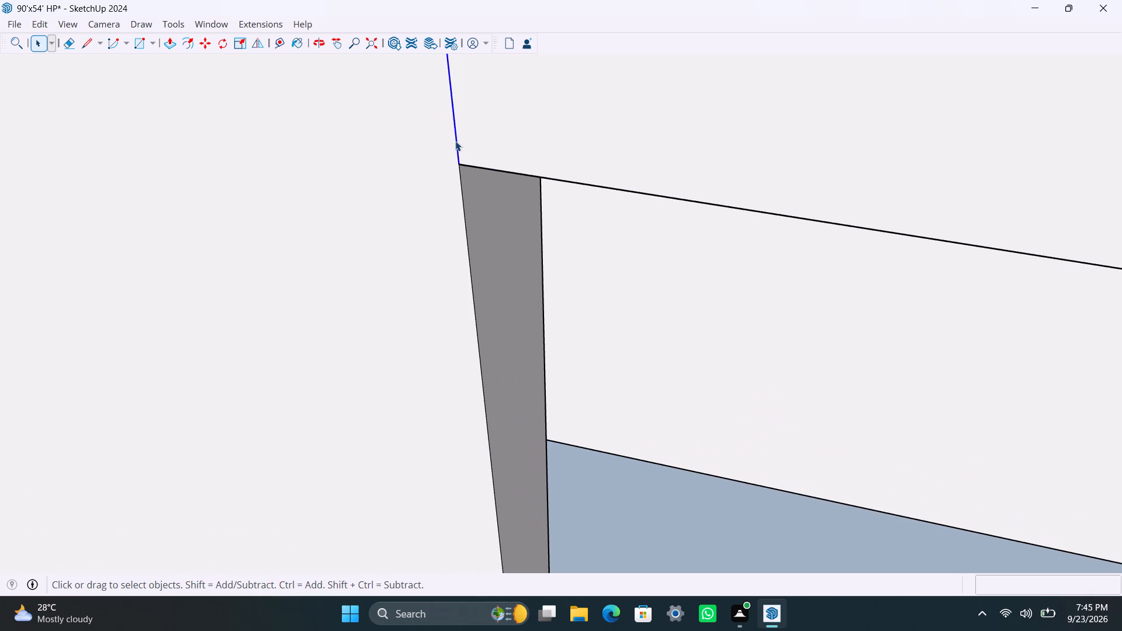
left_click(455, 141)
scroll(464, 159, "up", 12)
left_click(456, 160)
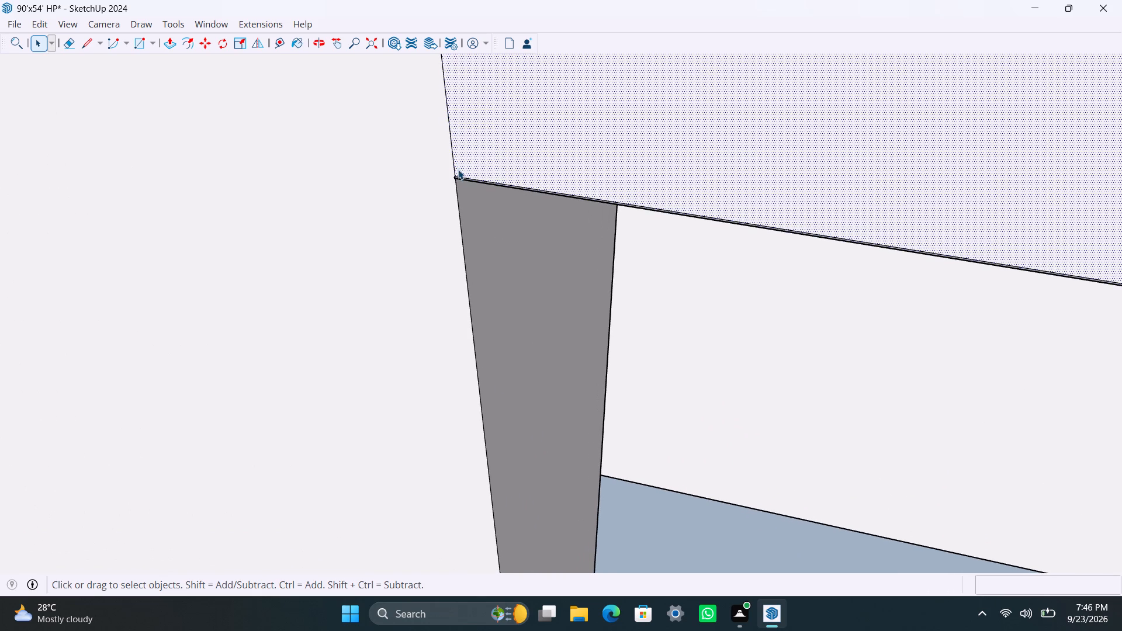
scroll(464, 177, "up", 4)
middle_click_drag(465, 181, 472, 210)
scroll(468, 188, "up", 8)
key("space")
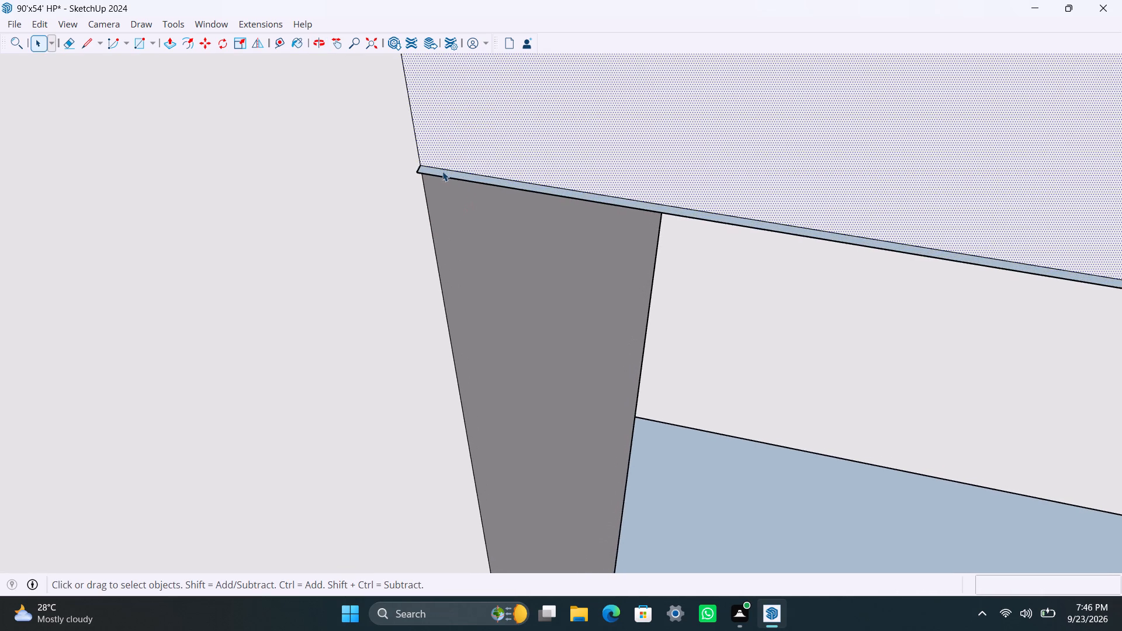
left_click(438, 176)
double_click(437, 174)
double_click(437, 174)
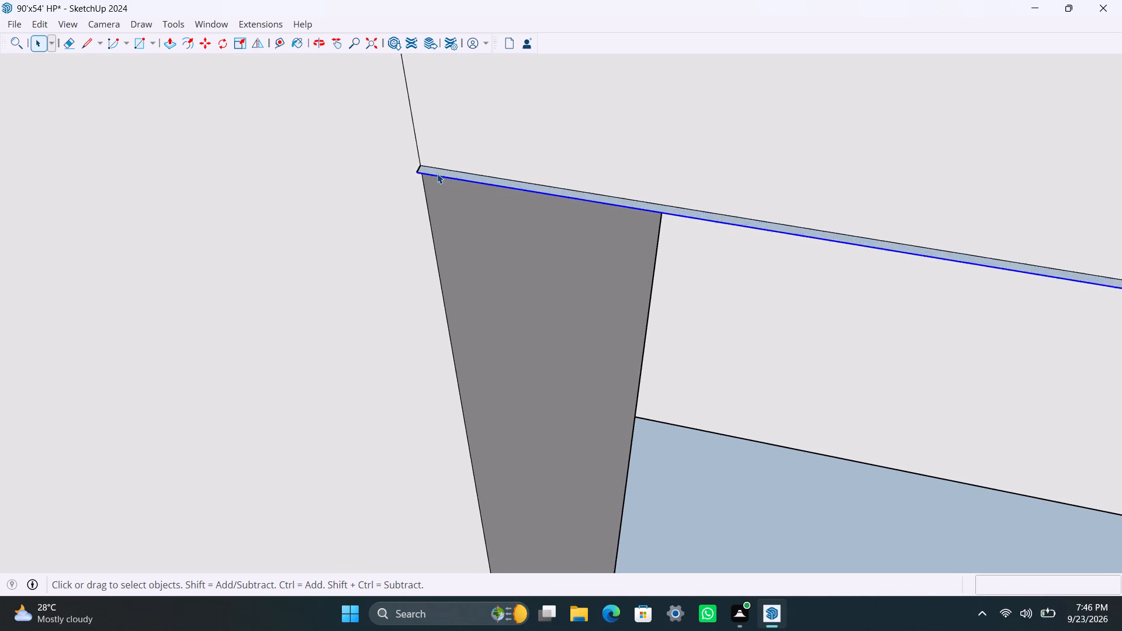
key("Delete")
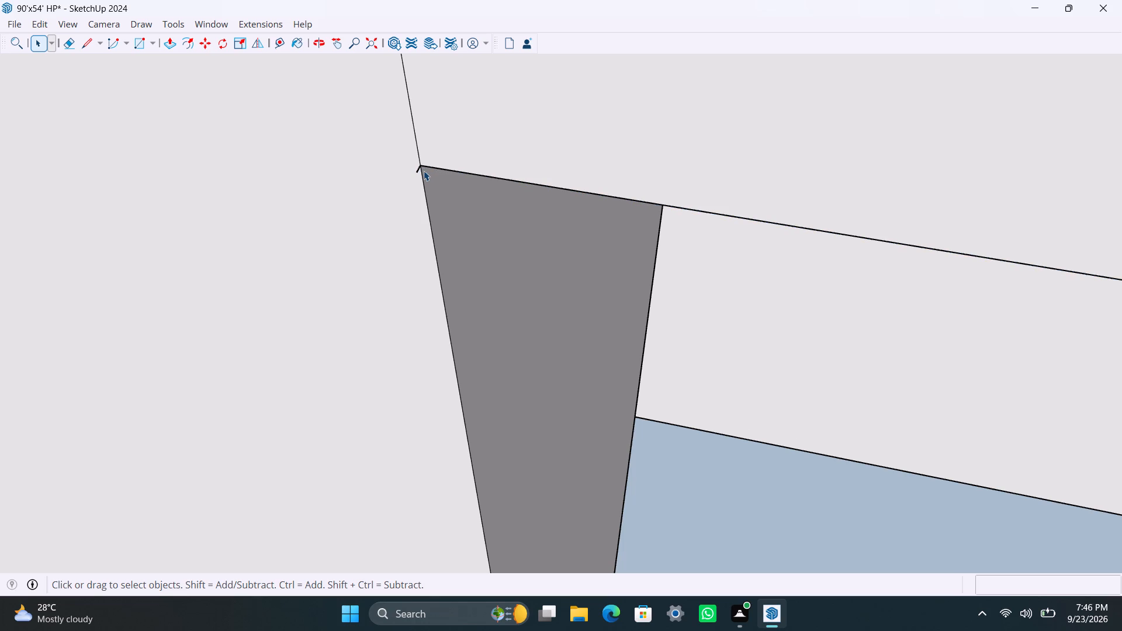
left_click(419, 169)
key("Delete")
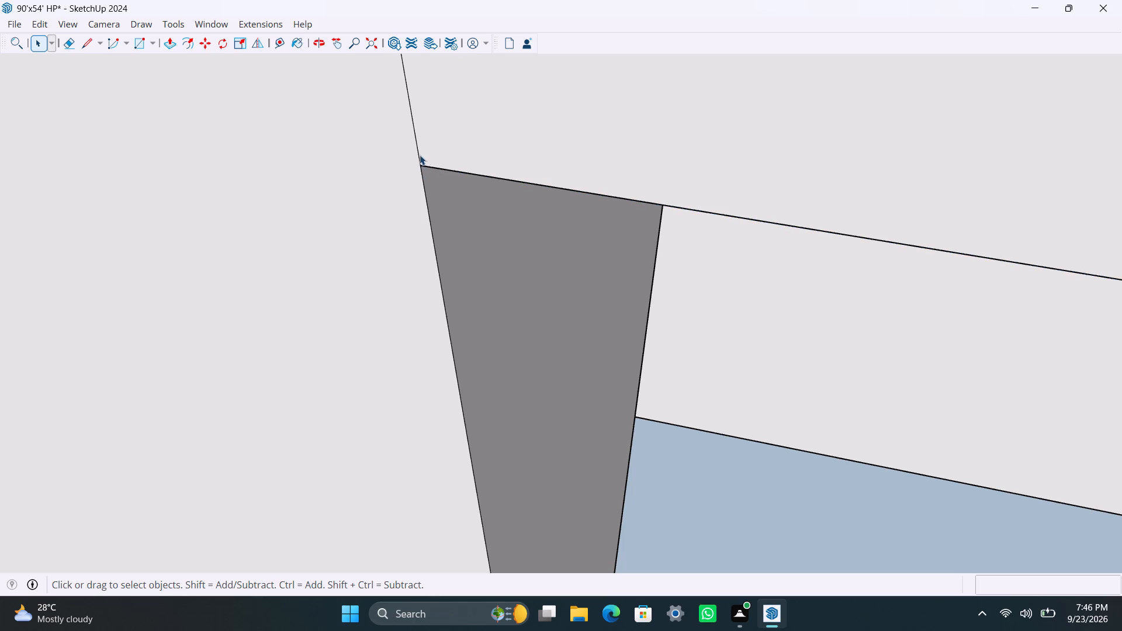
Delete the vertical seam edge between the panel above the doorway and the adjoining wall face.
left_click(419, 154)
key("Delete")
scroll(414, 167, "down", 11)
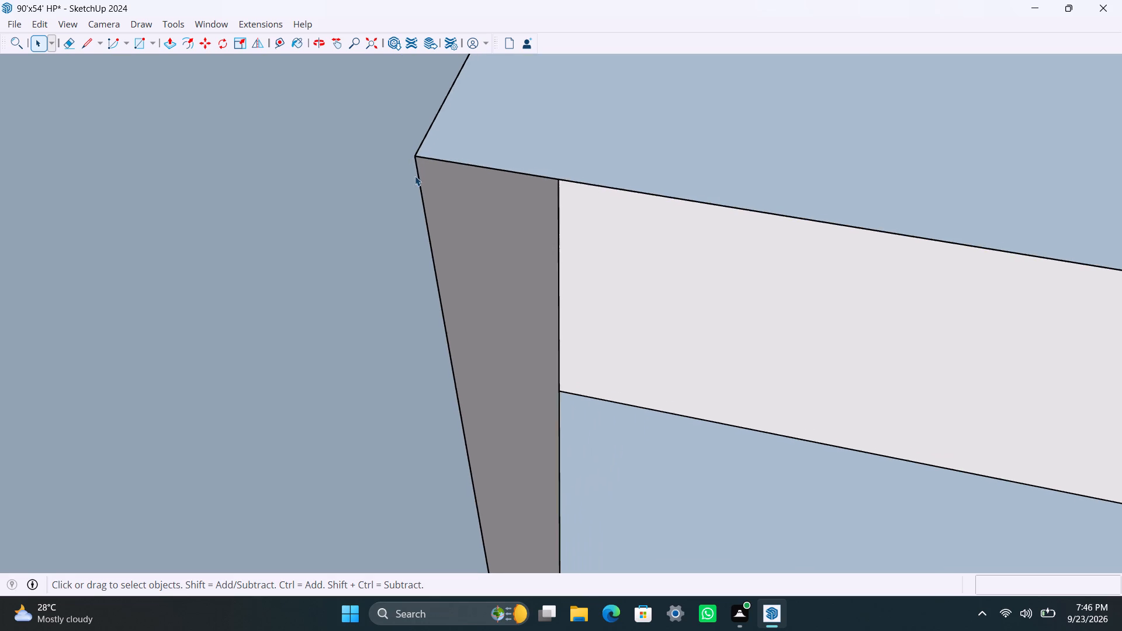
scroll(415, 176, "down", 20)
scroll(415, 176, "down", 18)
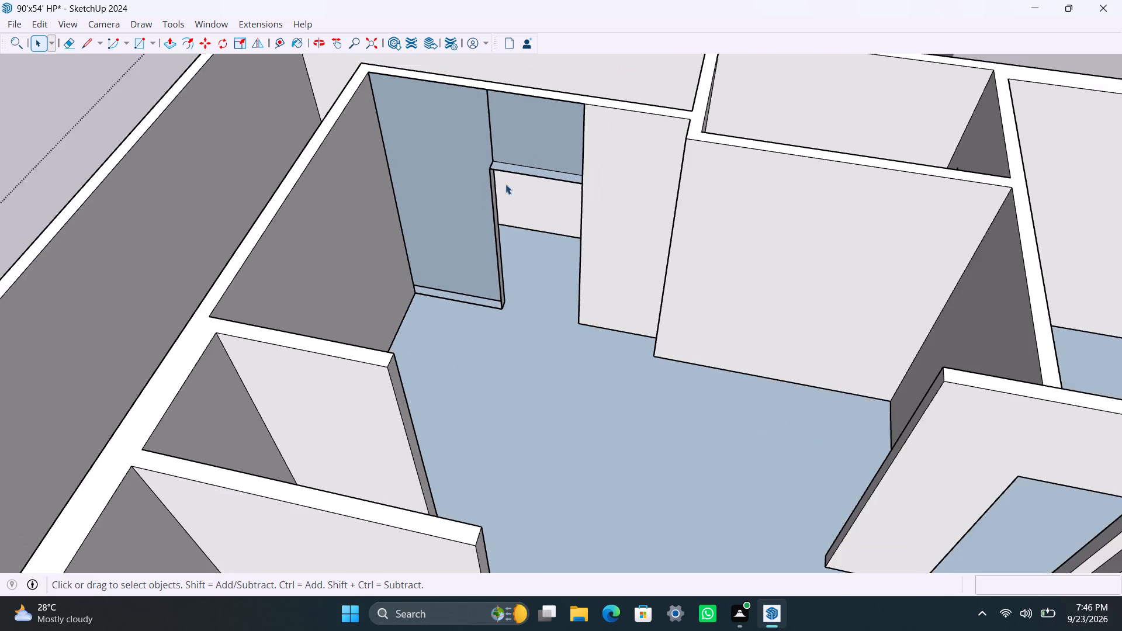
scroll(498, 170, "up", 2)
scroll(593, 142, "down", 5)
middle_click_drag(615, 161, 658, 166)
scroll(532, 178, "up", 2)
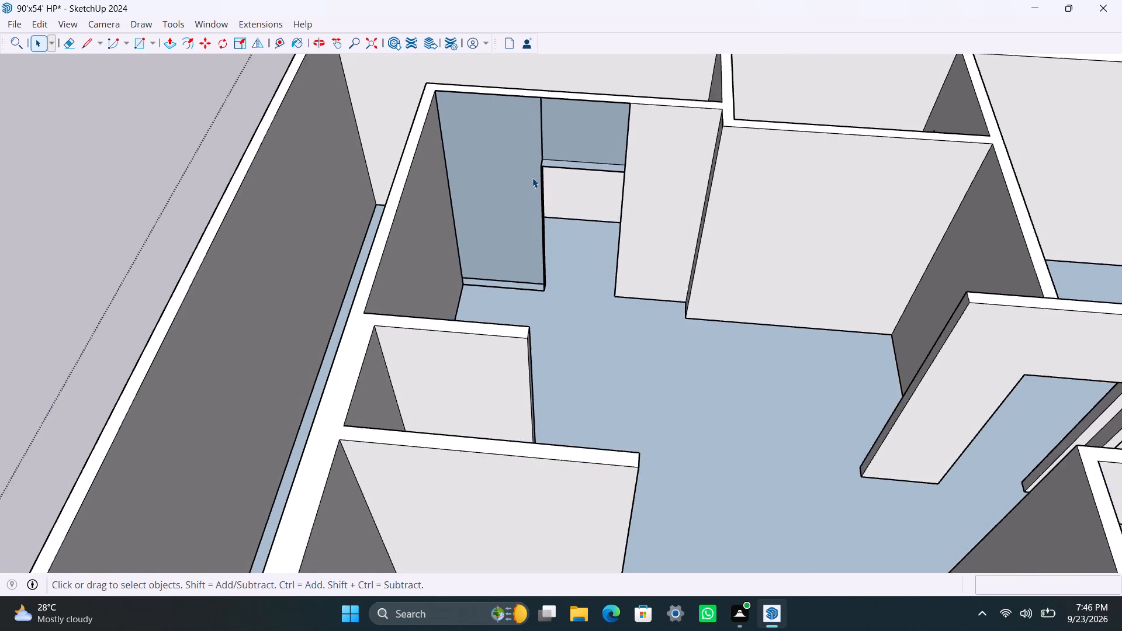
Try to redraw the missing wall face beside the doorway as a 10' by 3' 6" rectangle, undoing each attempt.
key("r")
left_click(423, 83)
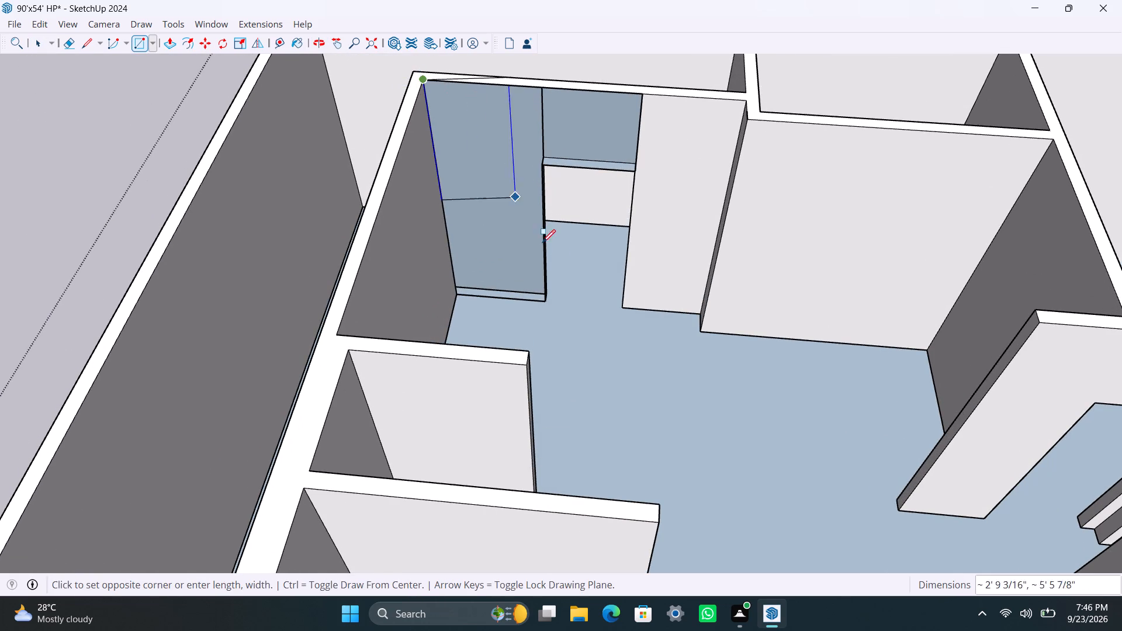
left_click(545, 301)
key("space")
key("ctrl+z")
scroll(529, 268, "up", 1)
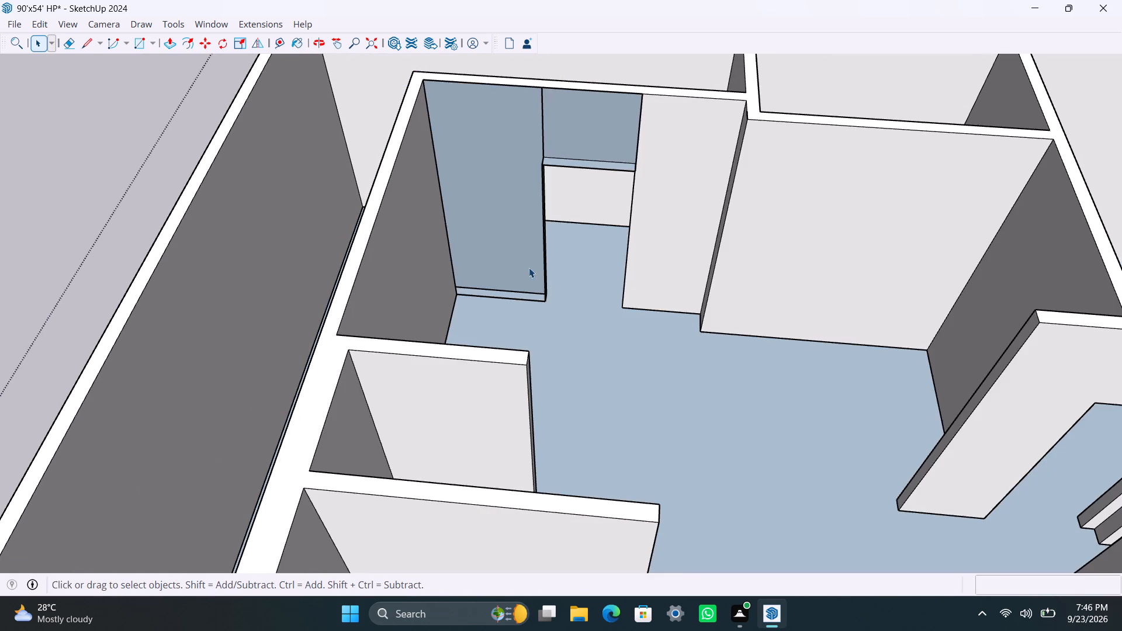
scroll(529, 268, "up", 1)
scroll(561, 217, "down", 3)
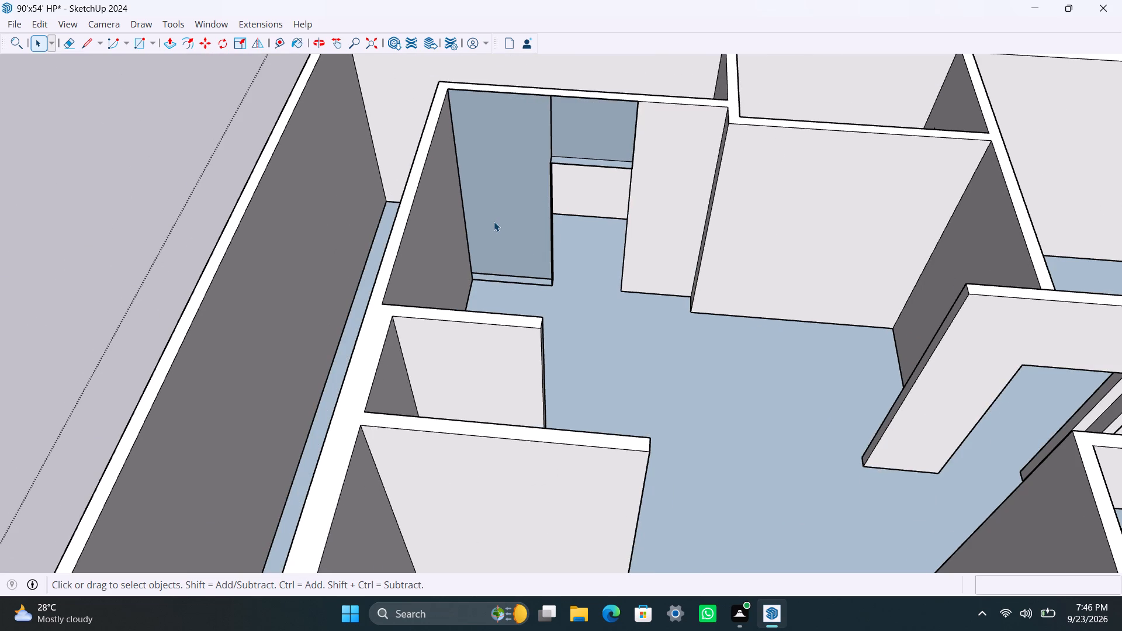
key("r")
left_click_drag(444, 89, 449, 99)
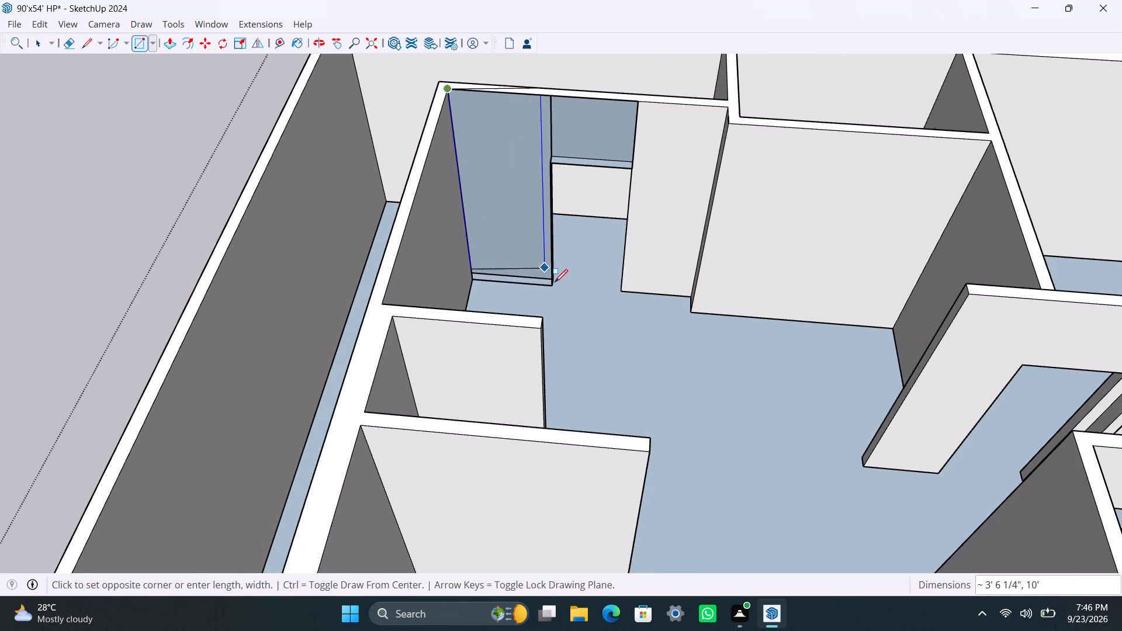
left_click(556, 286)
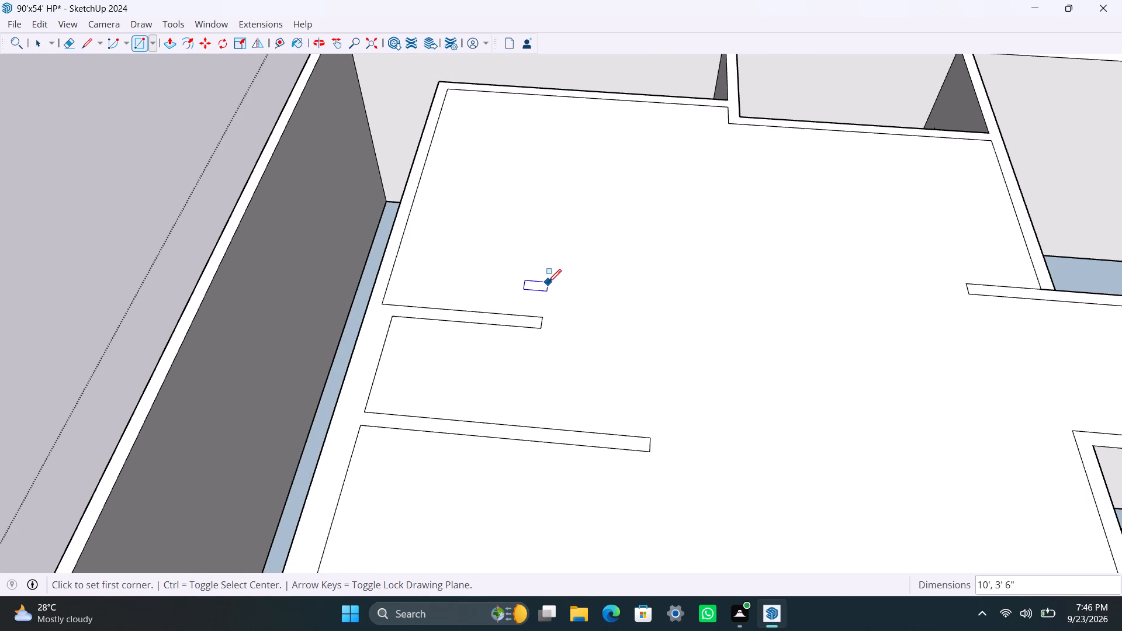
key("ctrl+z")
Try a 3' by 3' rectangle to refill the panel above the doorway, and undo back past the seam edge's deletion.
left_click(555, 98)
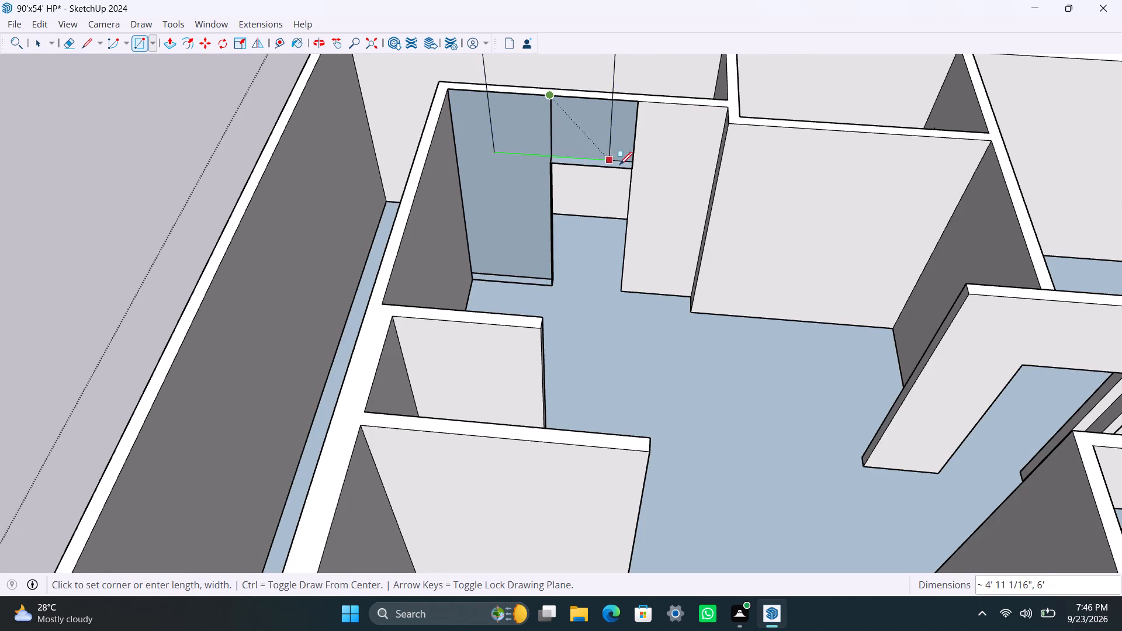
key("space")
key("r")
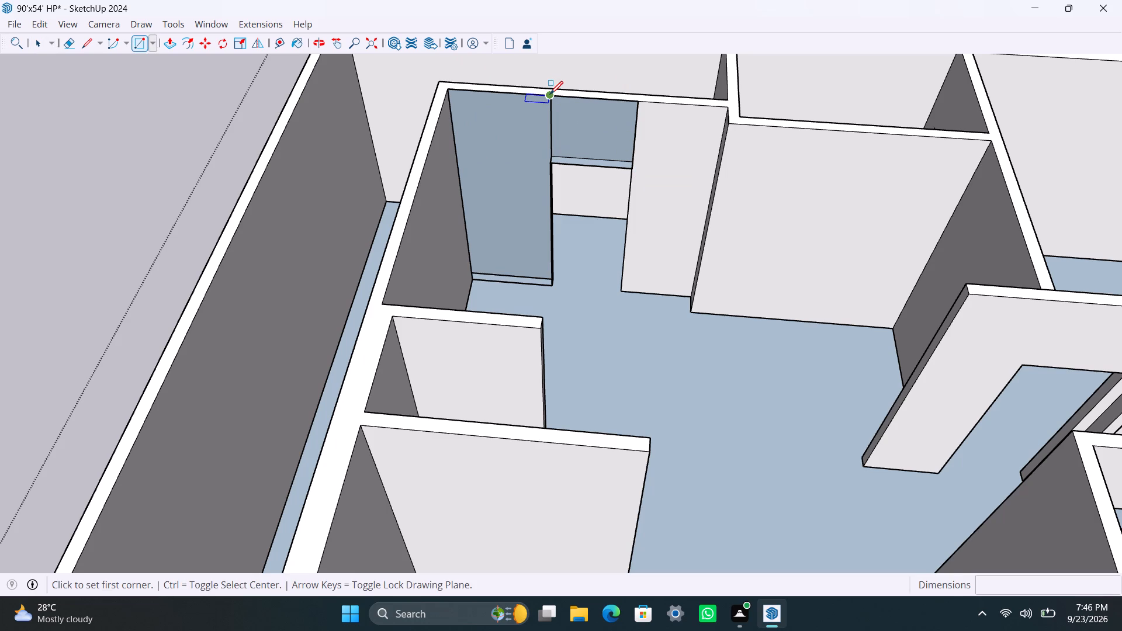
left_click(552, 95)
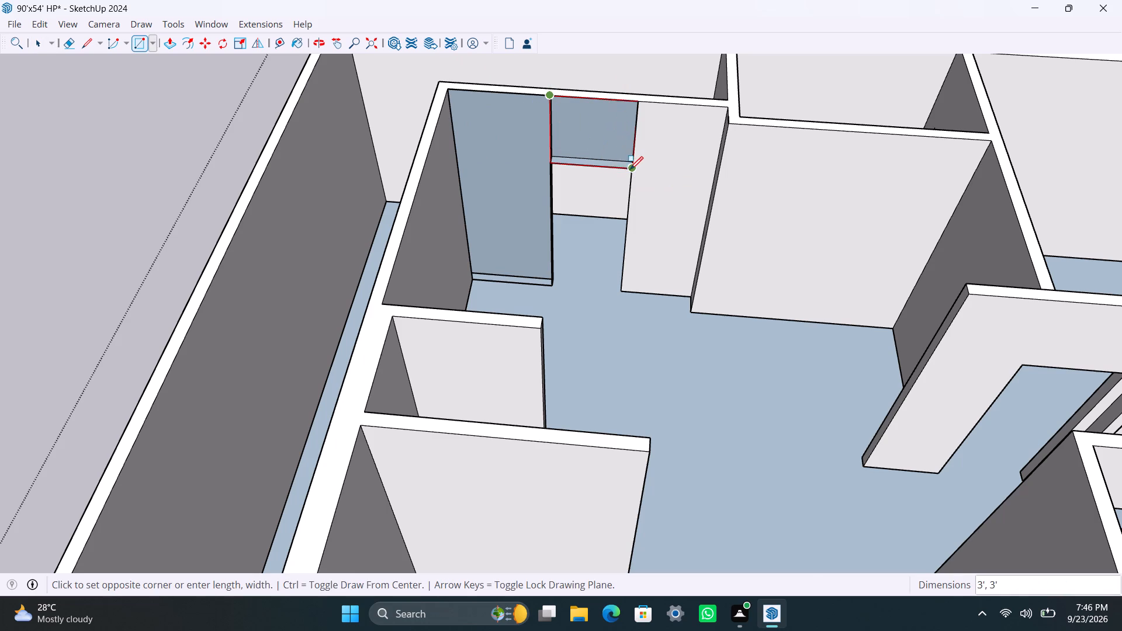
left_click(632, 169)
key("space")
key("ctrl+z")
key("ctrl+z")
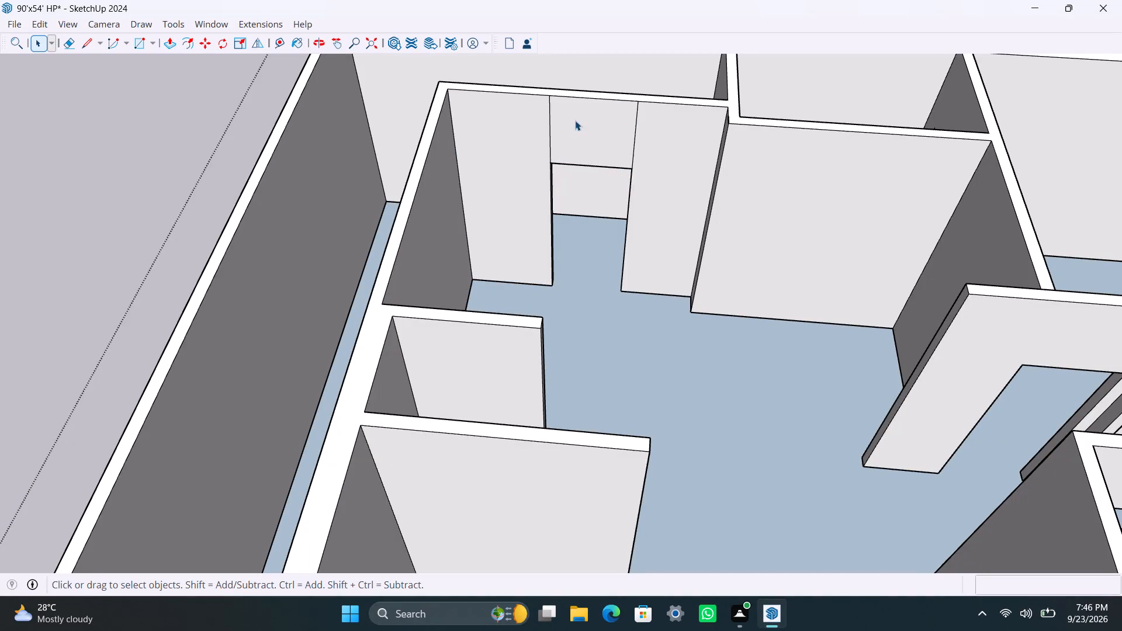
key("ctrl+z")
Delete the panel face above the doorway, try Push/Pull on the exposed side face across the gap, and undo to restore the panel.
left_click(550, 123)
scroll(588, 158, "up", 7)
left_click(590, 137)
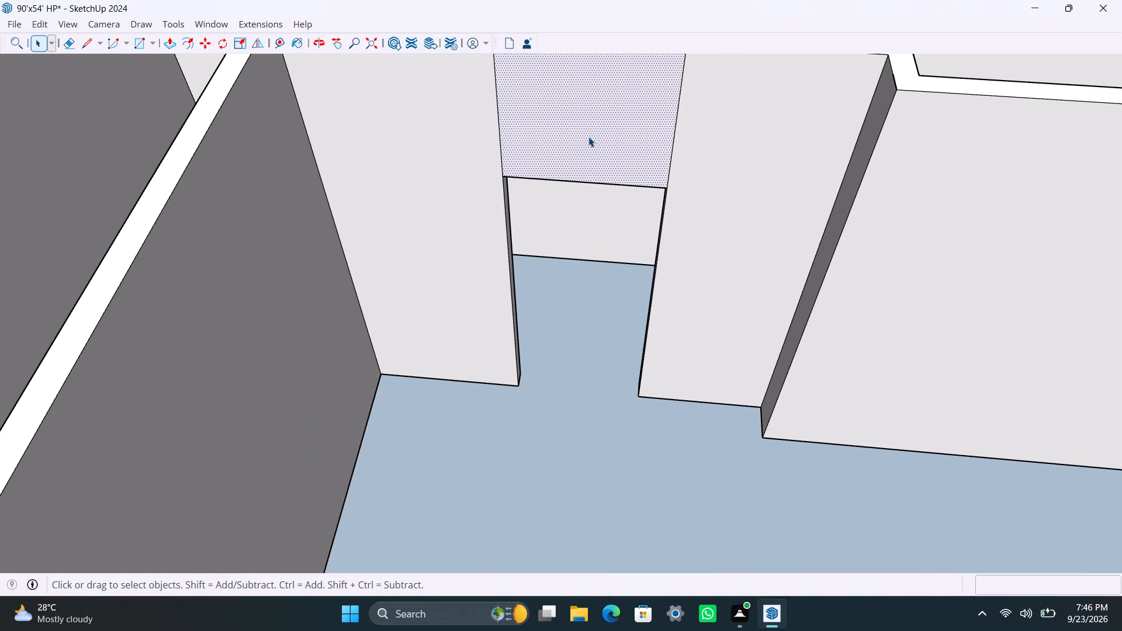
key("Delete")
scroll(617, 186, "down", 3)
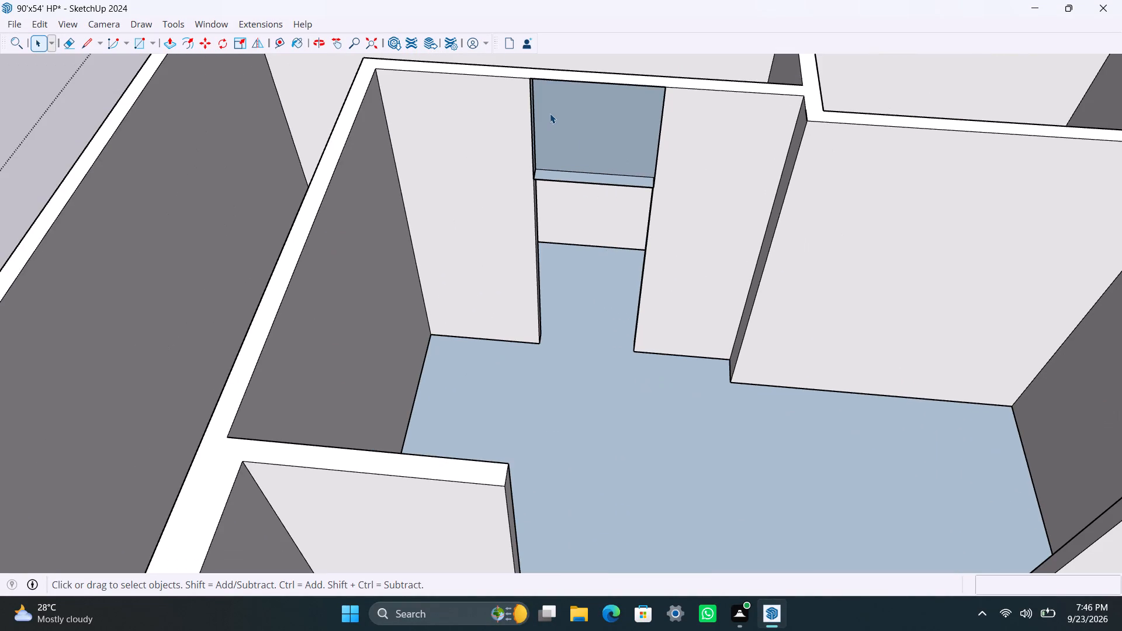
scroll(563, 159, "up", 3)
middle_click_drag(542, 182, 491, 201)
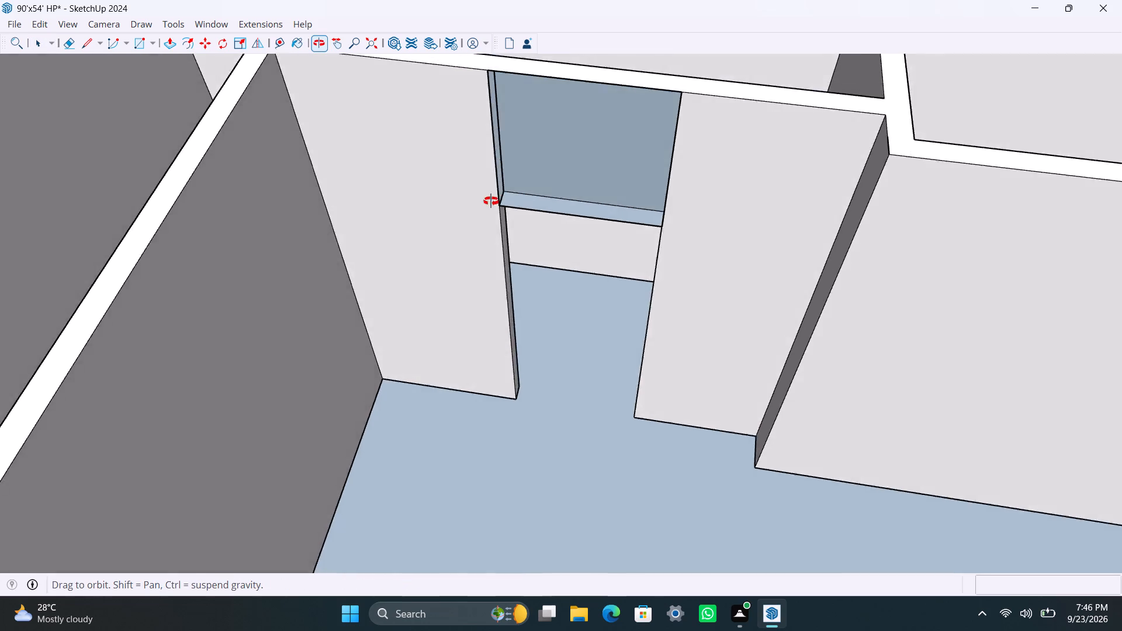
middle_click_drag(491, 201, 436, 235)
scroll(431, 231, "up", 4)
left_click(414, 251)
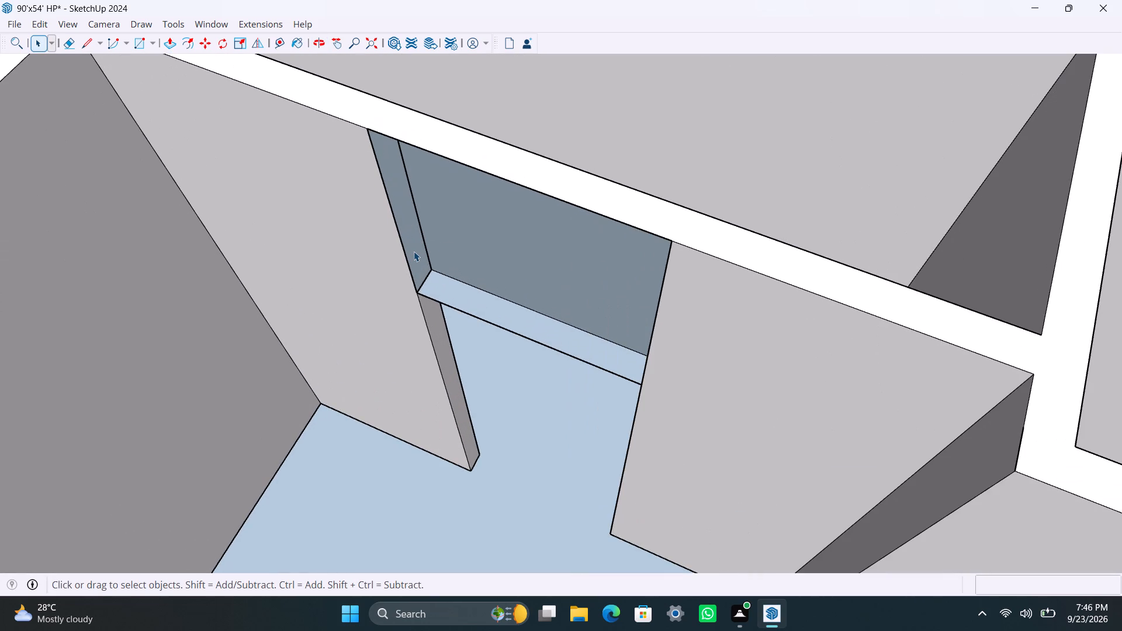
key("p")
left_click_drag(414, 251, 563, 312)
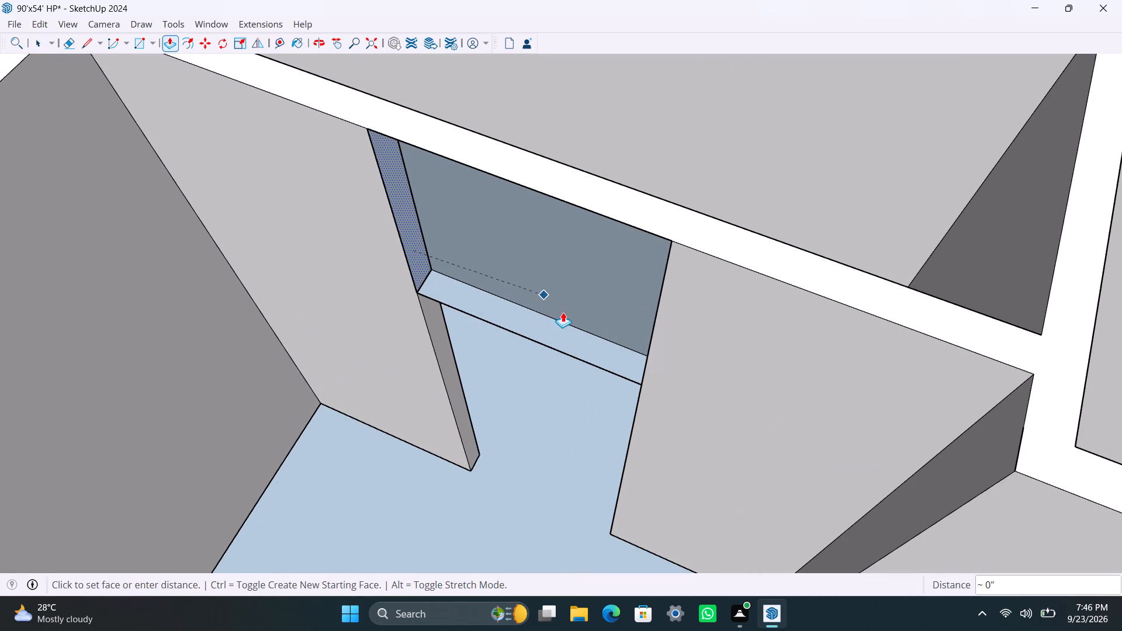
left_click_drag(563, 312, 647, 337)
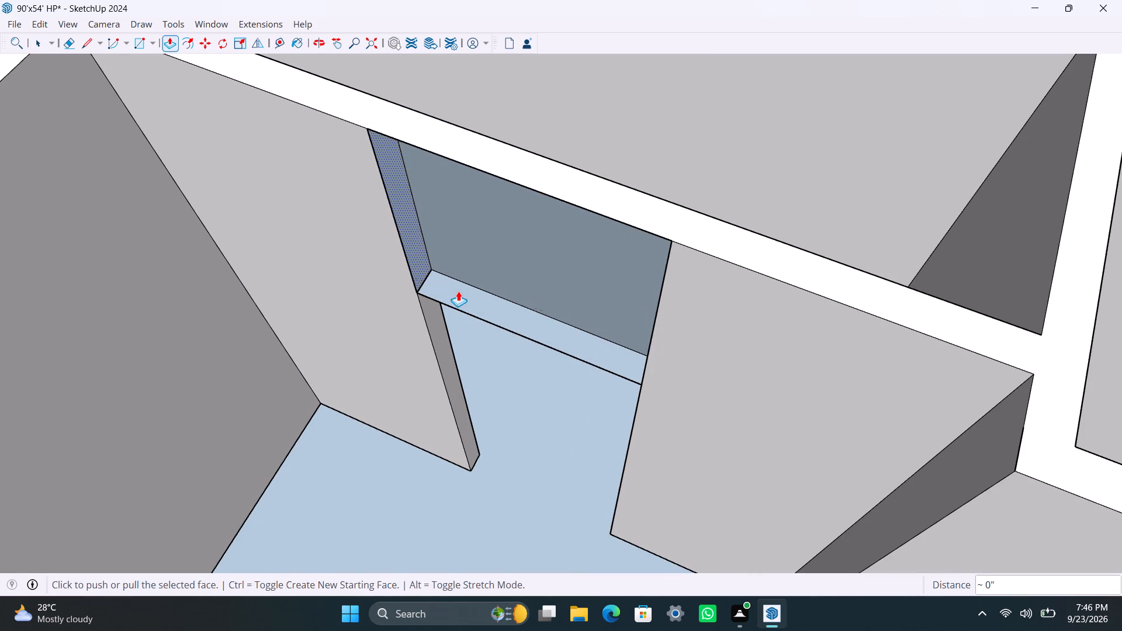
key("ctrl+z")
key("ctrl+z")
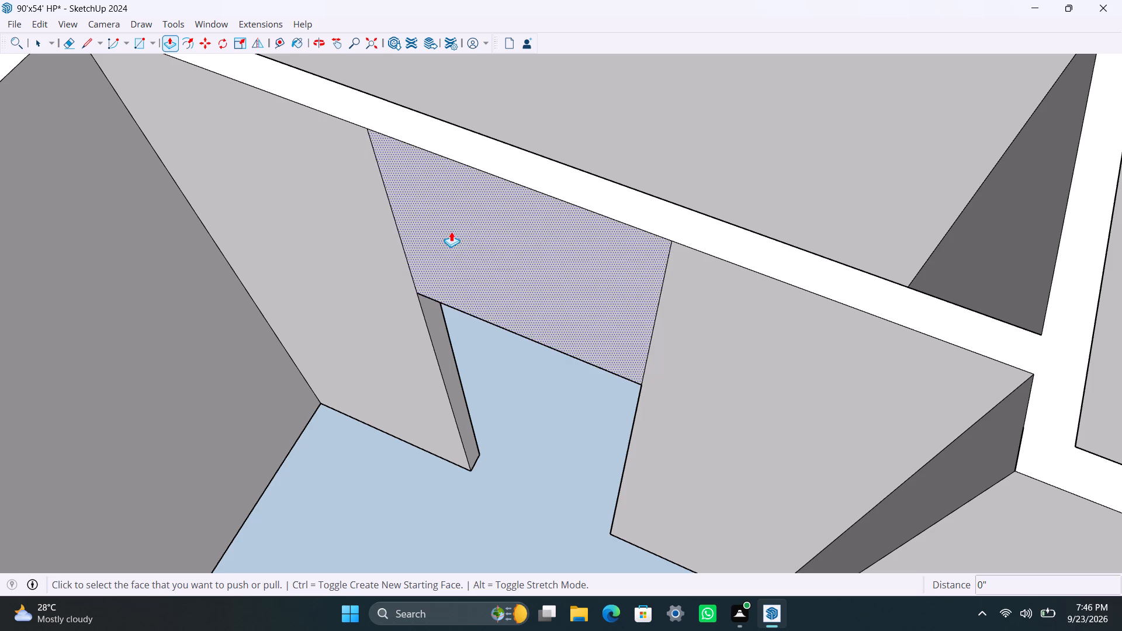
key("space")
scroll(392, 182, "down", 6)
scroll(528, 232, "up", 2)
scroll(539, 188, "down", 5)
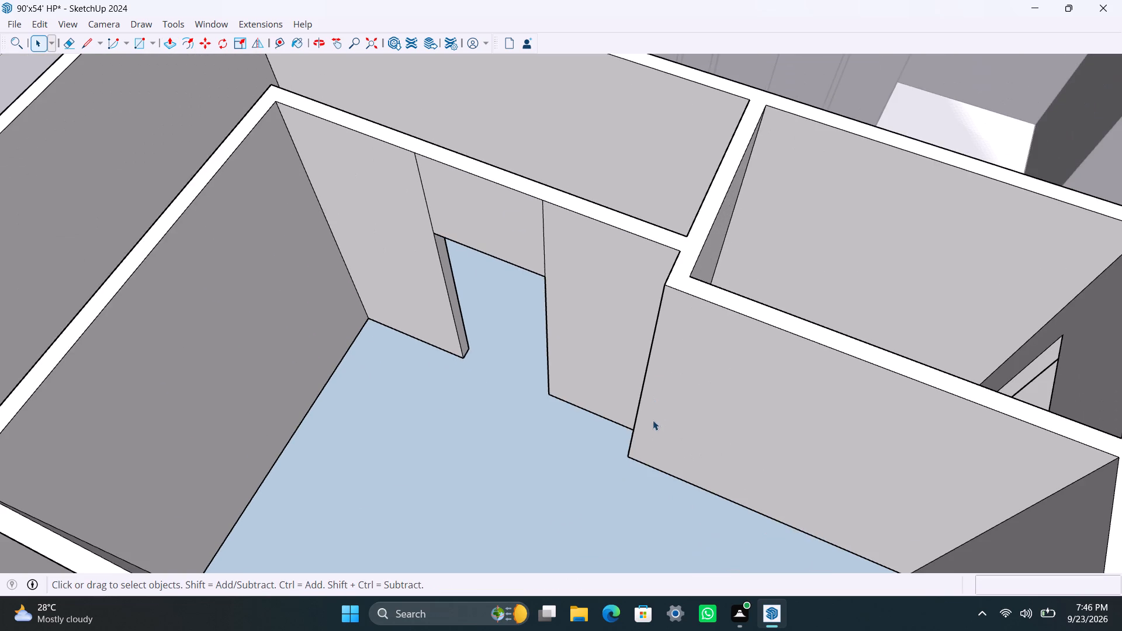
Delete the bottom edge of the panel above the doorway, removing the panel's room-side face.
scroll(500, 252, "up", 3)
scroll(510, 252, "down", 5)
scroll(460, 233, "up", 12)
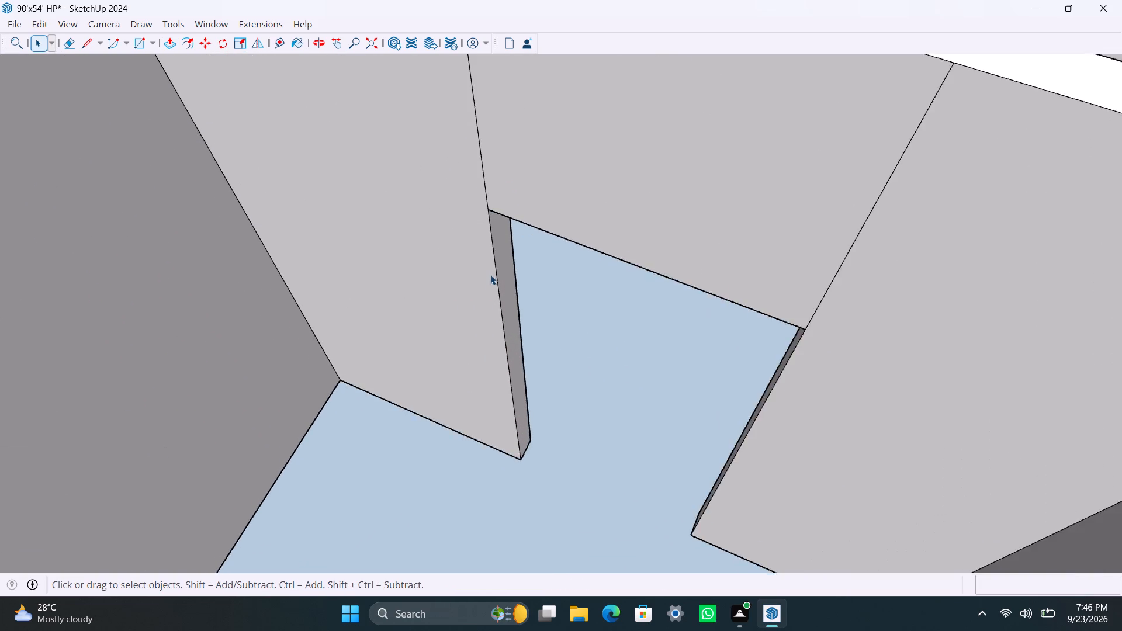
scroll(490, 275, "up", 2)
scroll(497, 190, "up", 3)
middle_click_drag(498, 186, 683, 0)
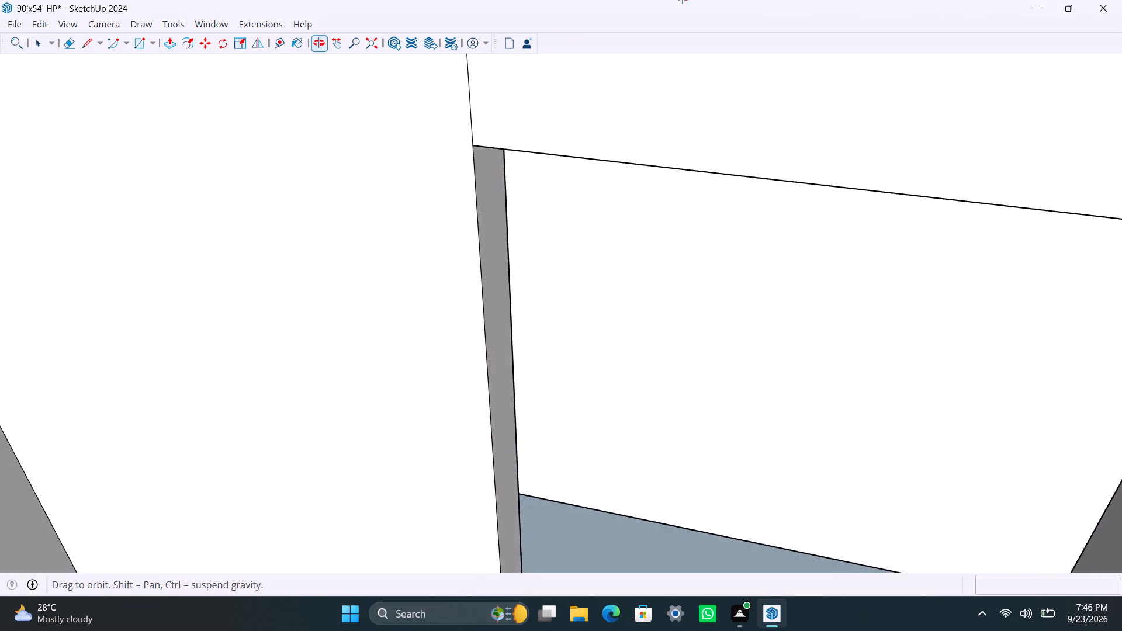
middle_click_drag(683, 0, 702, 0)
scroll(552, 178, "up", 3)
middle_click_drag(486, 178, 467, 120)
scroll(435, 230, "down", 5)
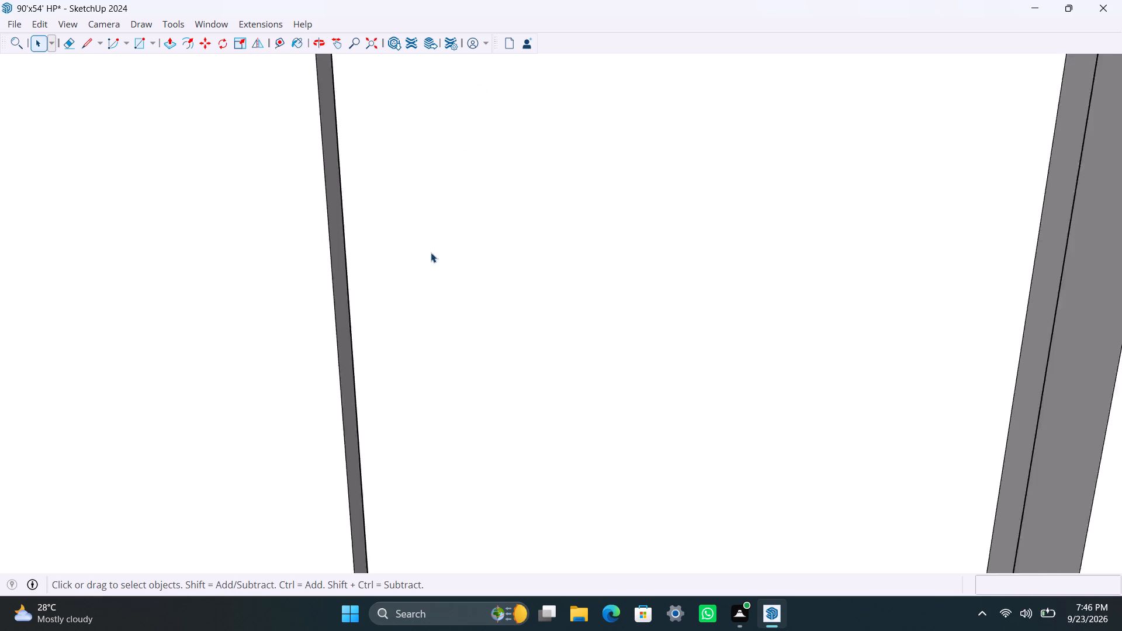
scroll(431, 252, "down", 10)
middle_click_drag(410, 238, 404, 283, "shift")
scroll(493, 246, "down", 5)
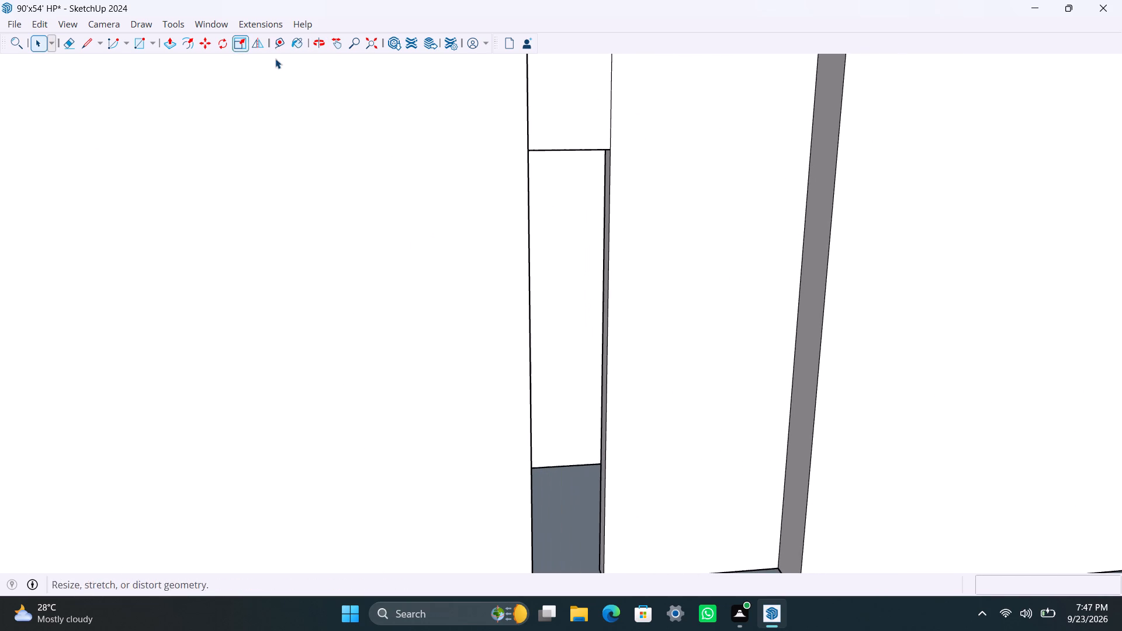
left_click(366, 46)
scroll(518, 272, "up", 2)
middle_click_drag(452, 166, 430, 335)
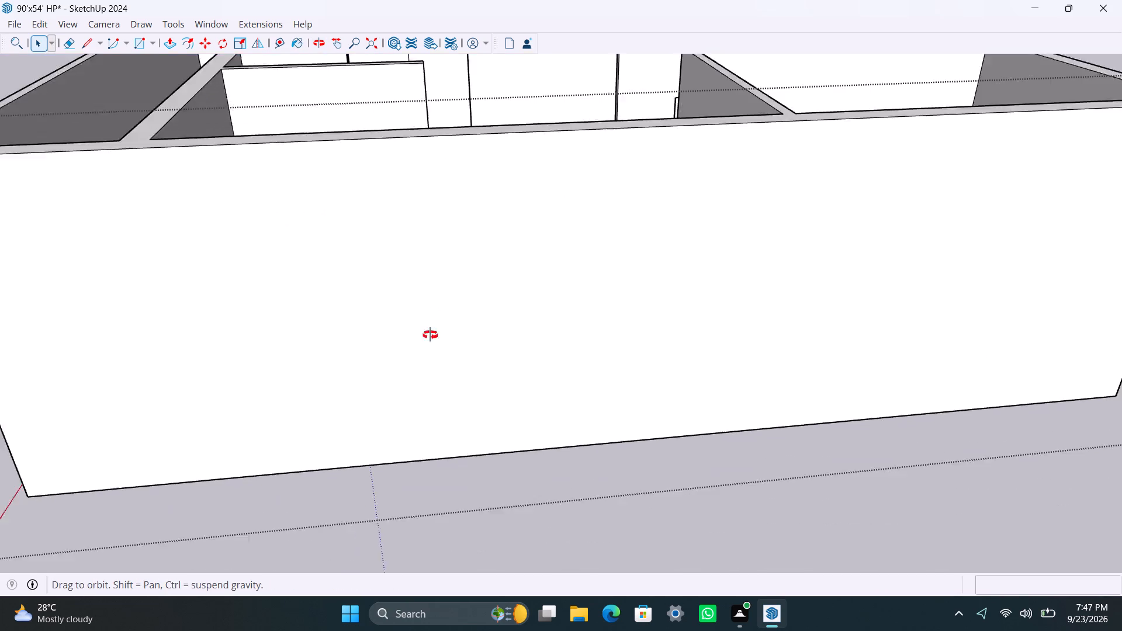
middle_click_drag(430, 335, 406, 403)
scroll(436, 190, "down", 5)
middle_click_drag(477, 230, 461, 468, "shift")
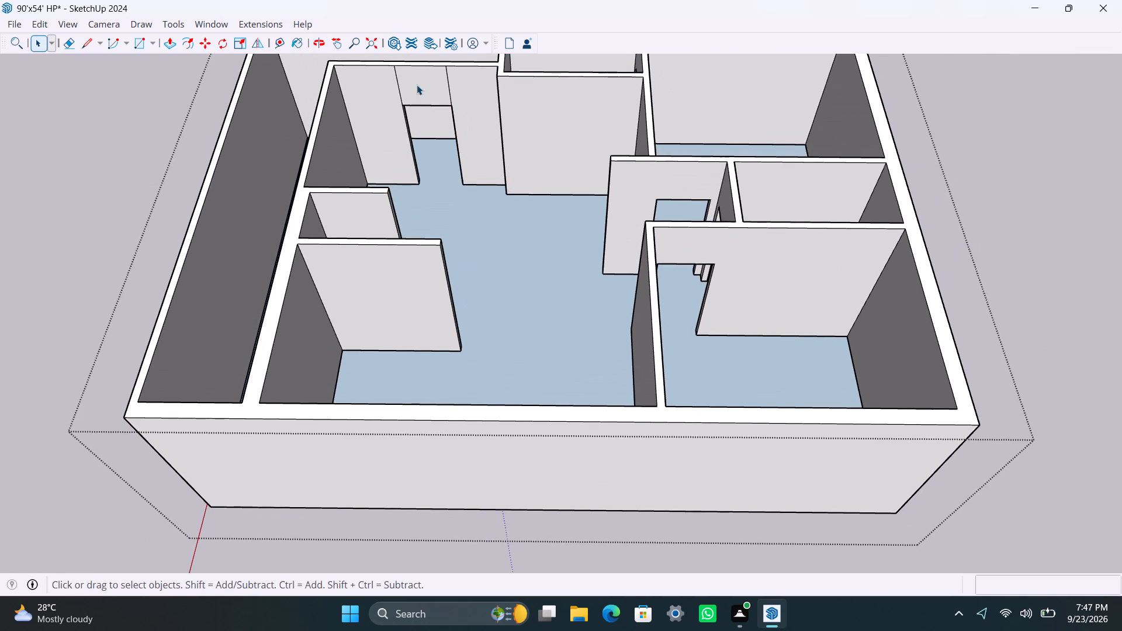
middle_click_drag(417, 85, 391, 261, "shift")
scroll(380, 268, "up", 20)
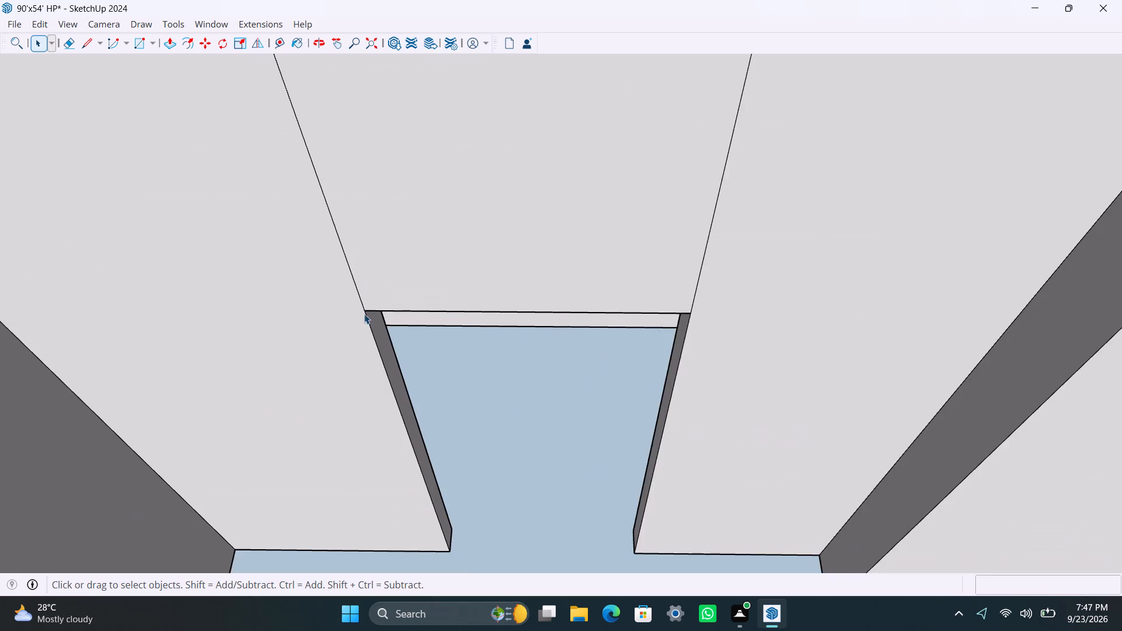
scroll(364, 314, "up", 11)
left_click(389, 313)
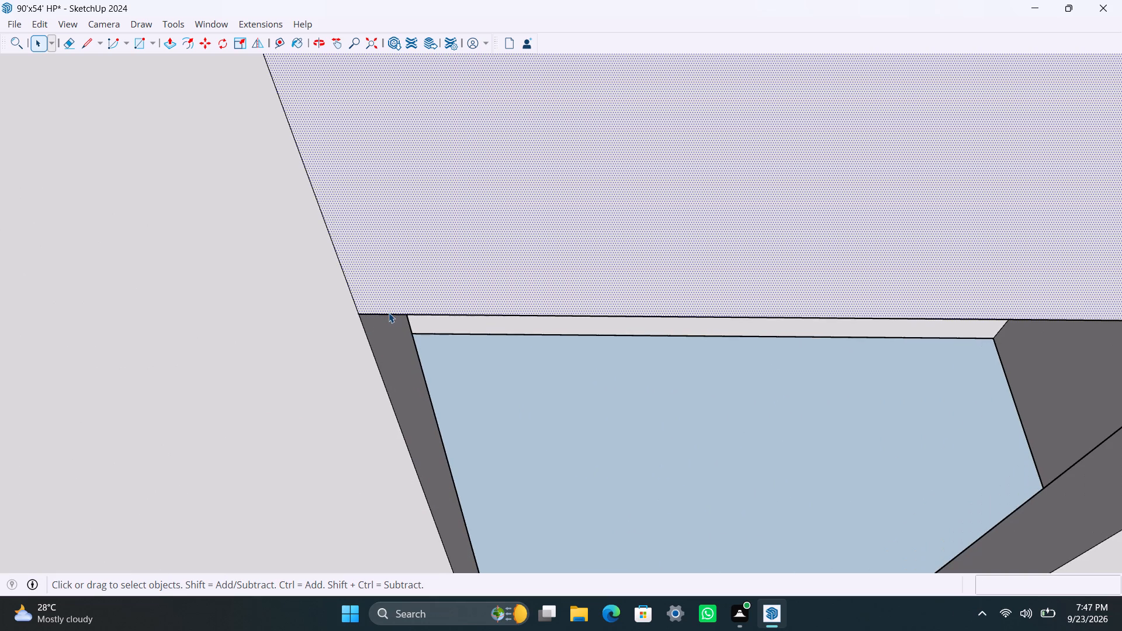
left_click(389, 313)
left_click(392, 320)
left_click(392, 315)
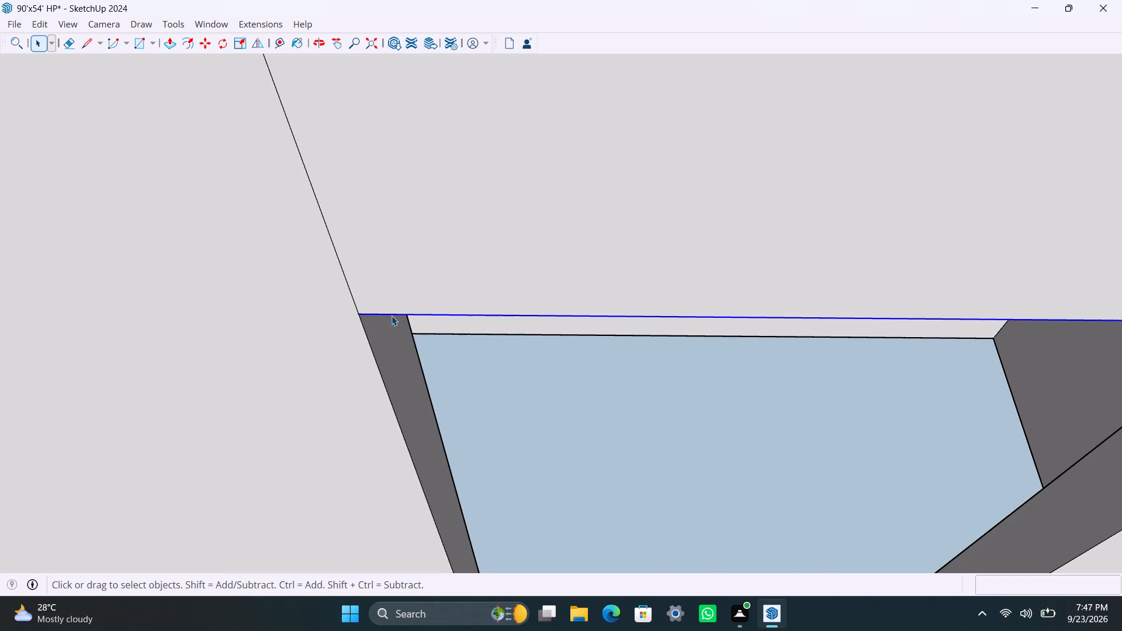
key("Delete")
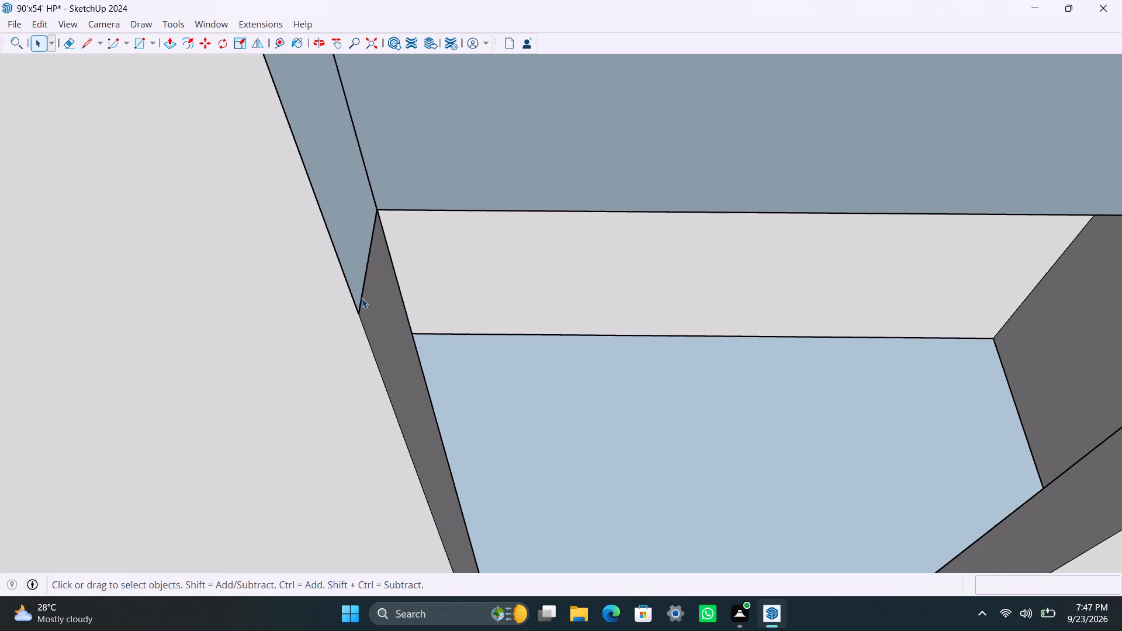
Delete the edges left around the door opening: both jamb-top edges, the rear panel's bottom edge and the stray vertical jamb edge.
left_click(363, 299)
key("Delete")
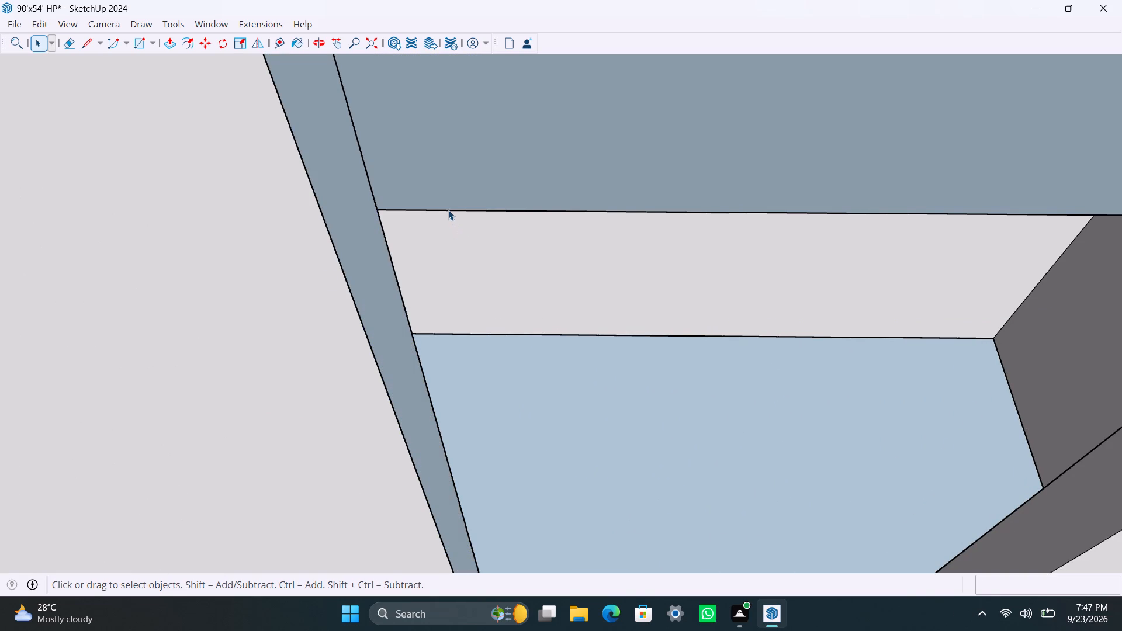
left_click(448, 210)
key("Delete")
scroll(441, 229, "down", 12)
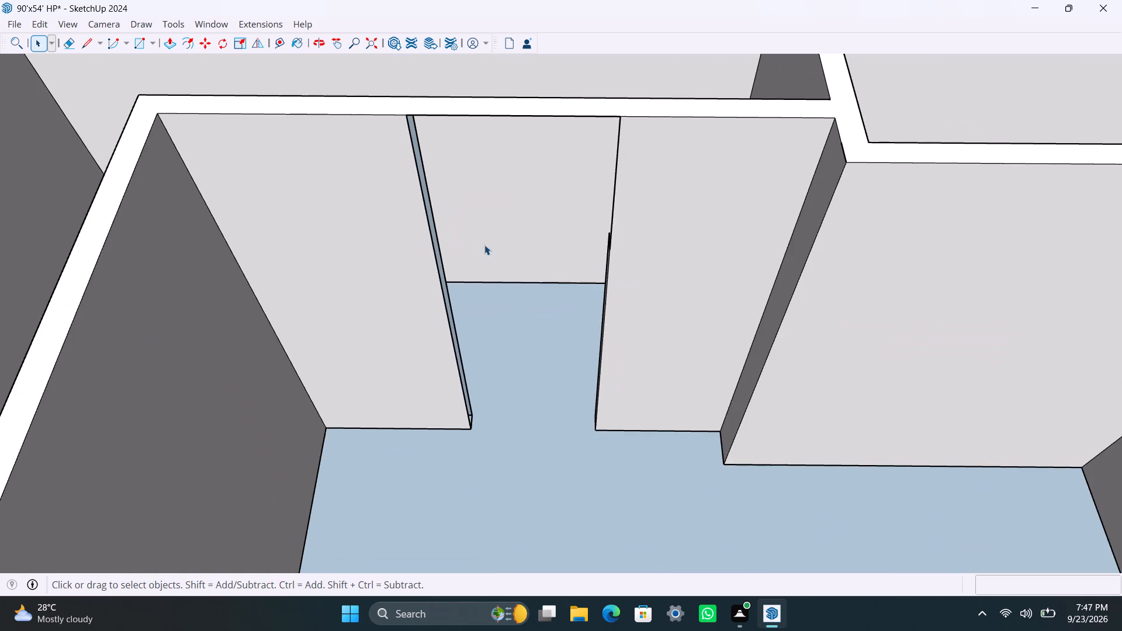
middle_click_drag(513, 254, 619, 279)
scroll(678, 281, "up", 4)
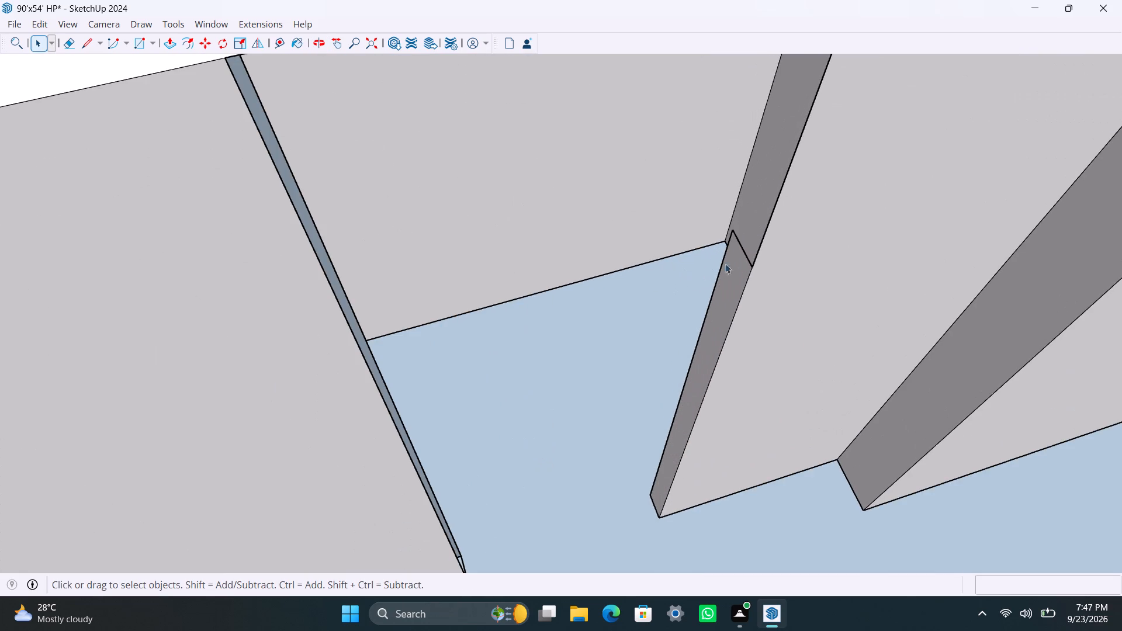
left_click(743, 247)
key("Delete")
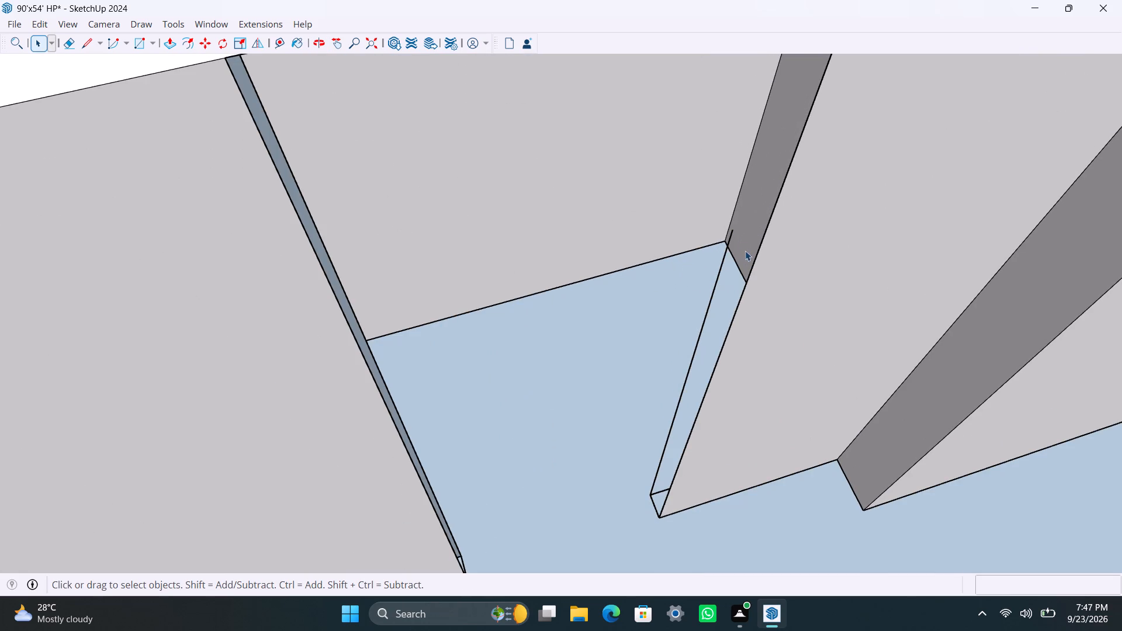
left_click(733, 234)
key("Delete")
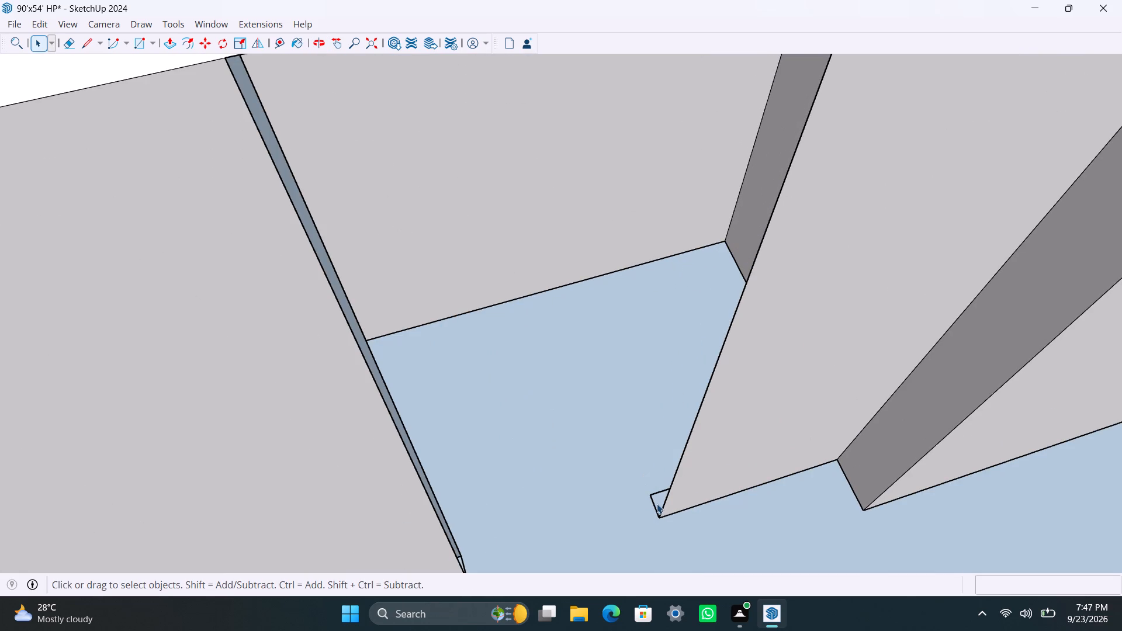
Draw a 10' by 3' rectangle over the missing wall face beside the doorway, from the top corner to the floor endpoint.
left_click(657, 504)
scroll(608, 356, "down", 11)
middle_click_drag(619, 199, 942, 394)
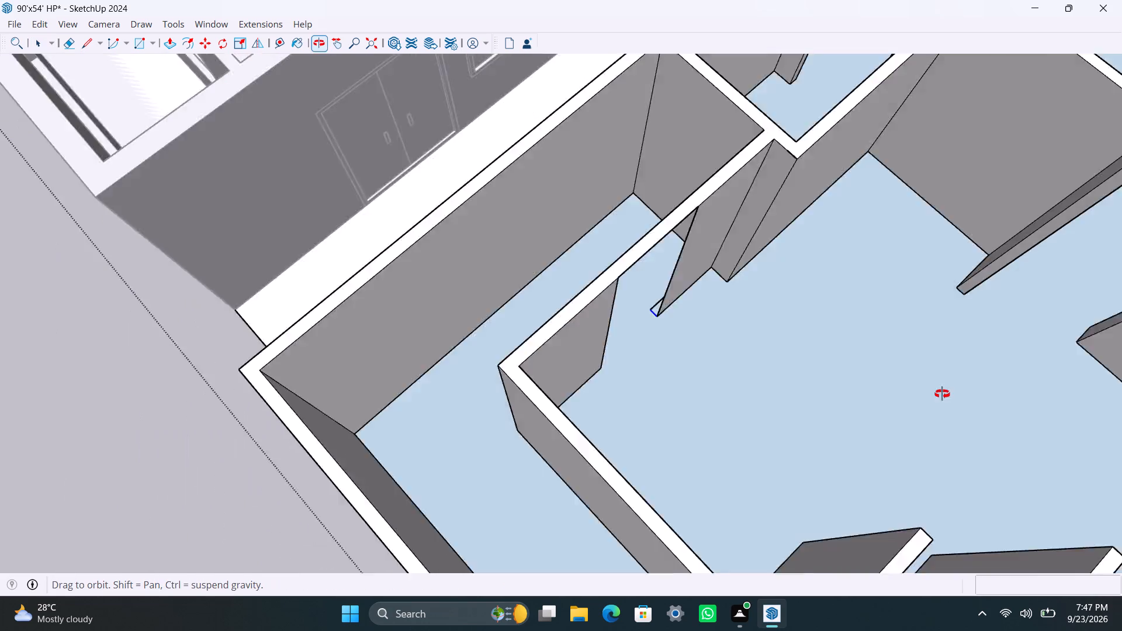
middle_click_drag(942, 394, 1038, 382)
scroll(677, 418, "up", 3)
scroll(601, 405, "up", 5)
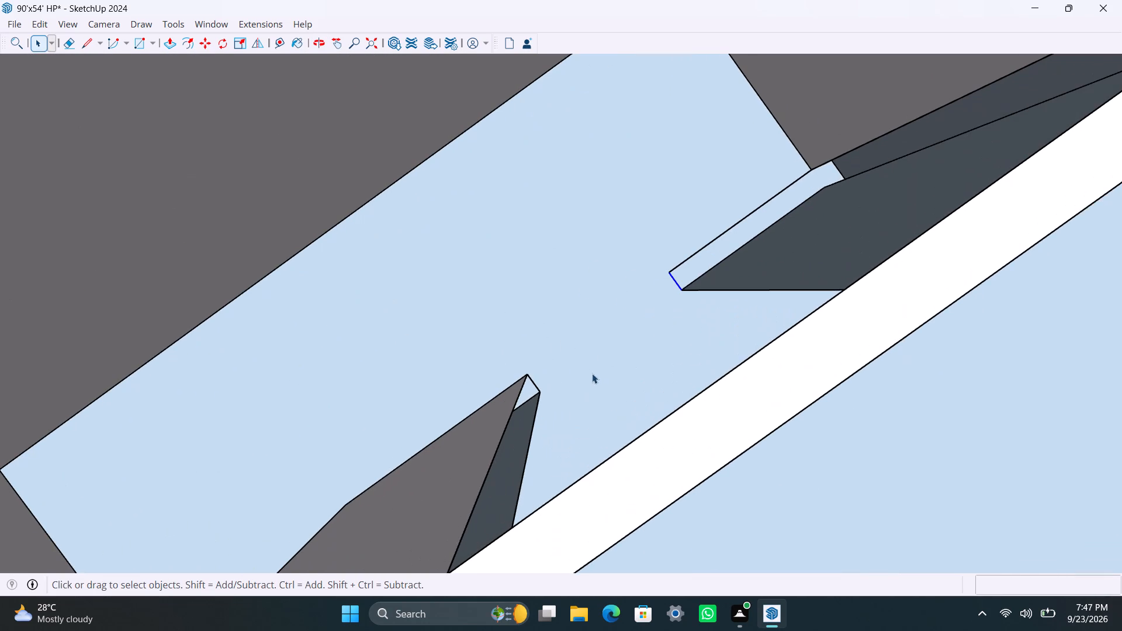
scroll(688, 322, "down", 5)
scroll(564, 361, "down", 5)
middle_click_drag(466, 425, 586, 389)
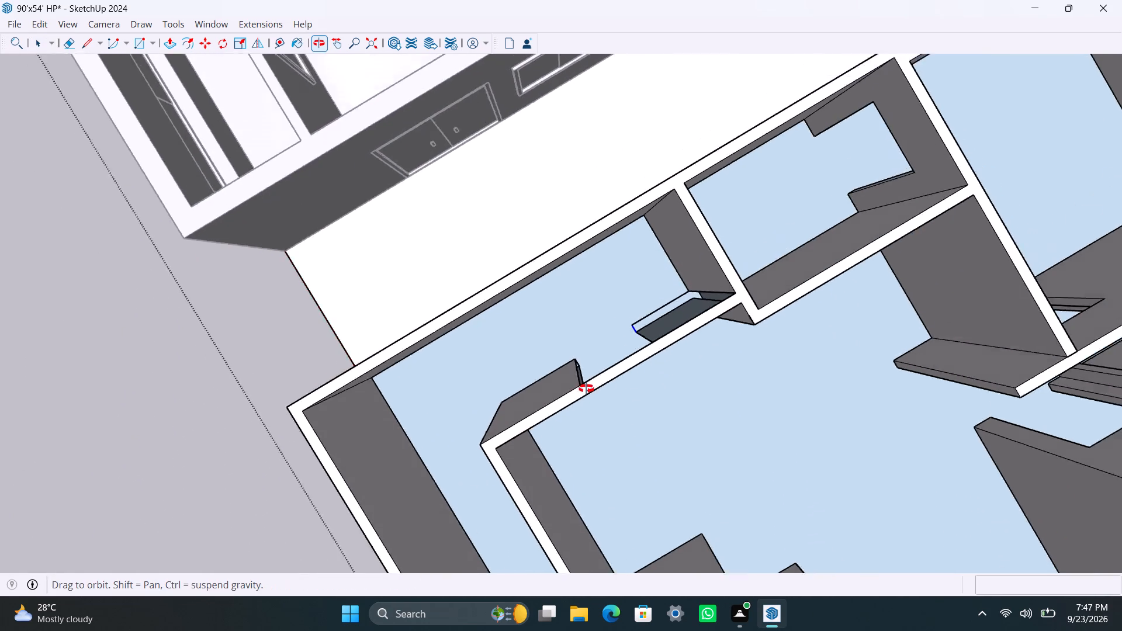
middle_click_drag(586, 389, 1085, 251)
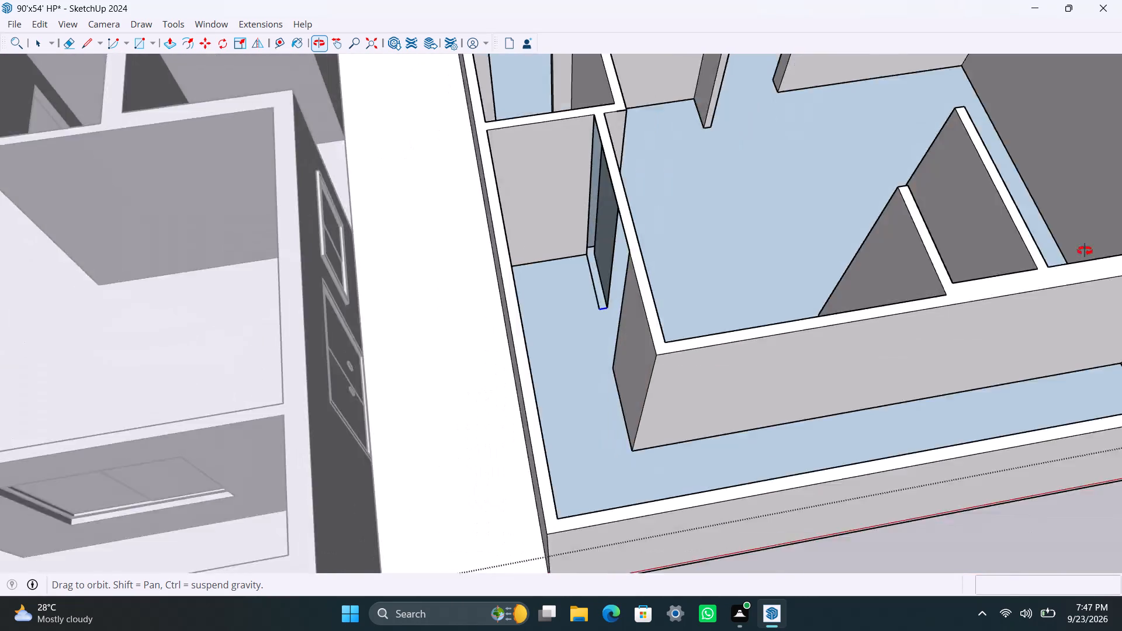
middle_click_drag(1085, 251, 1118, 240)
scroll(589, 273, "up", 8)
middle_click_drag(515, 317, 531, 379, "shift")
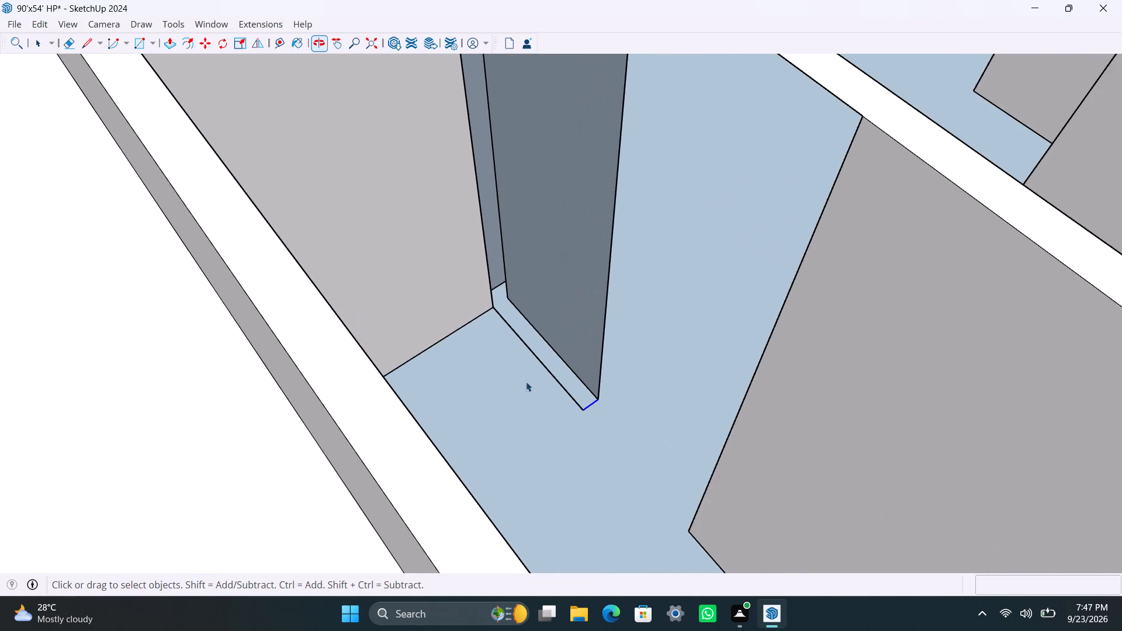
scroll(521, 363, "down", 5)
middle_click_drag(536, 384, 741, 453)
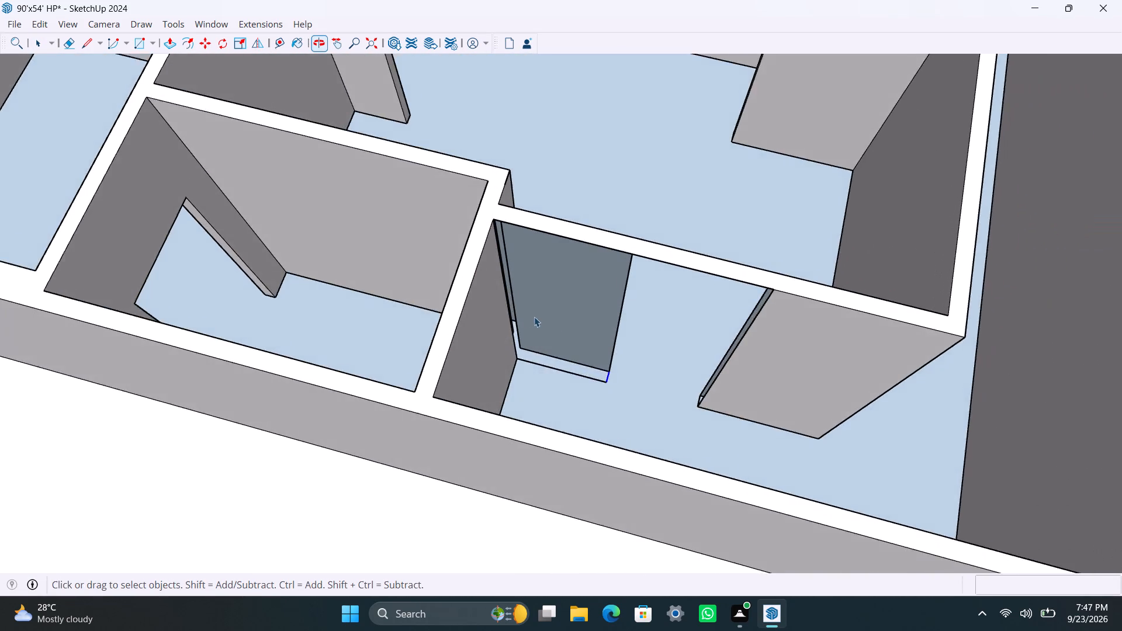
scroll(529, 316, "up", 3)
middle_click_drag(528, 368, 496, 356)
scroll(496, 362, "up", 2)
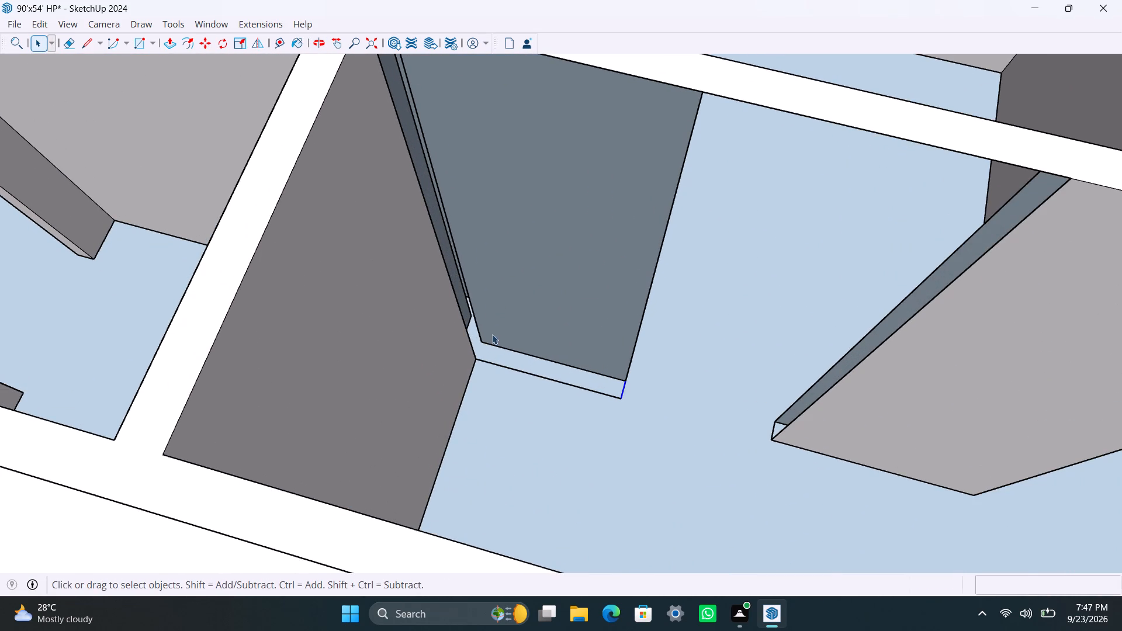
key("r")
scroll(408, 284, "down", 5)
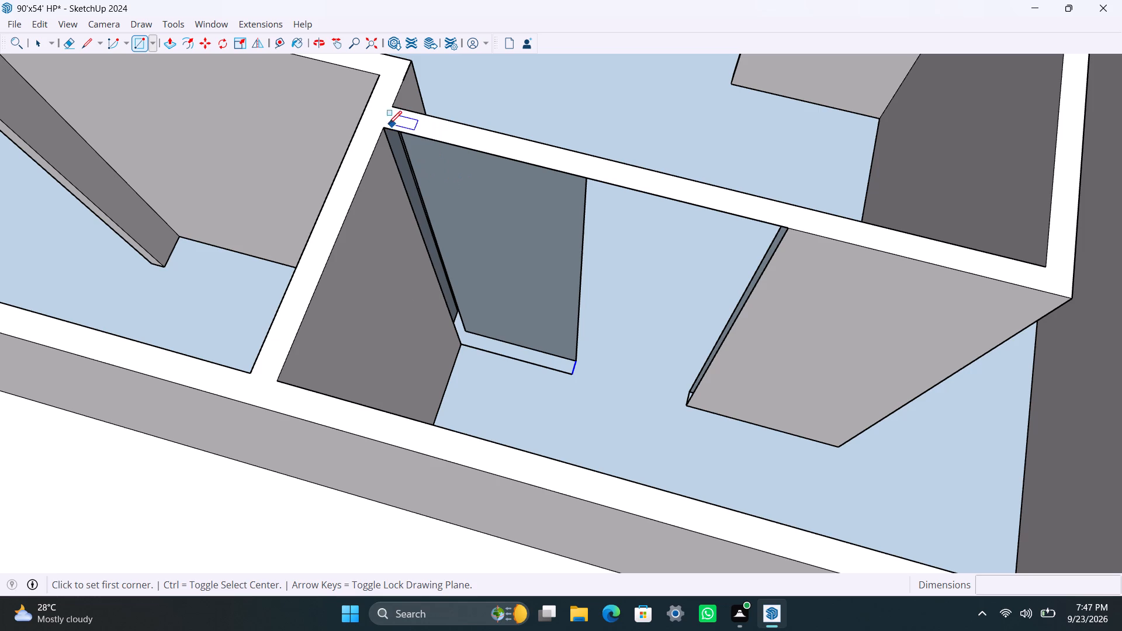
left_click_drag(382, 126, 397, 149)
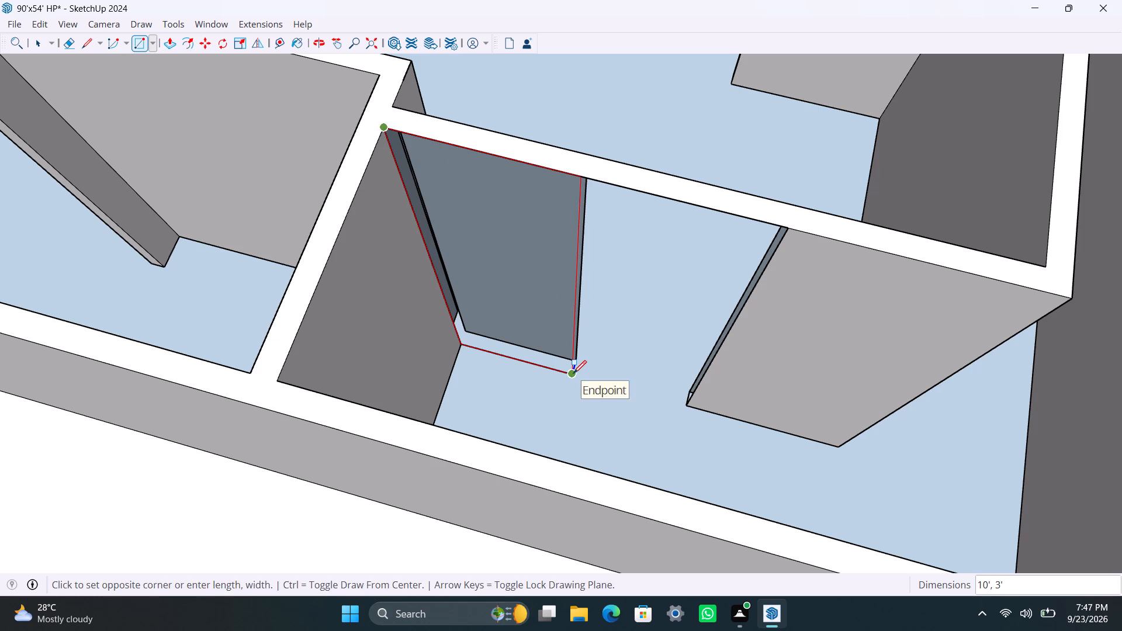
left_click(573, 373)
key("space")
Draw a 4 1/2" by 10' rectangle to close the open end of the wall at the doorway.
scroll(580, 360, "up", 3)
middle_click_drag(572, 366, 424, 328)
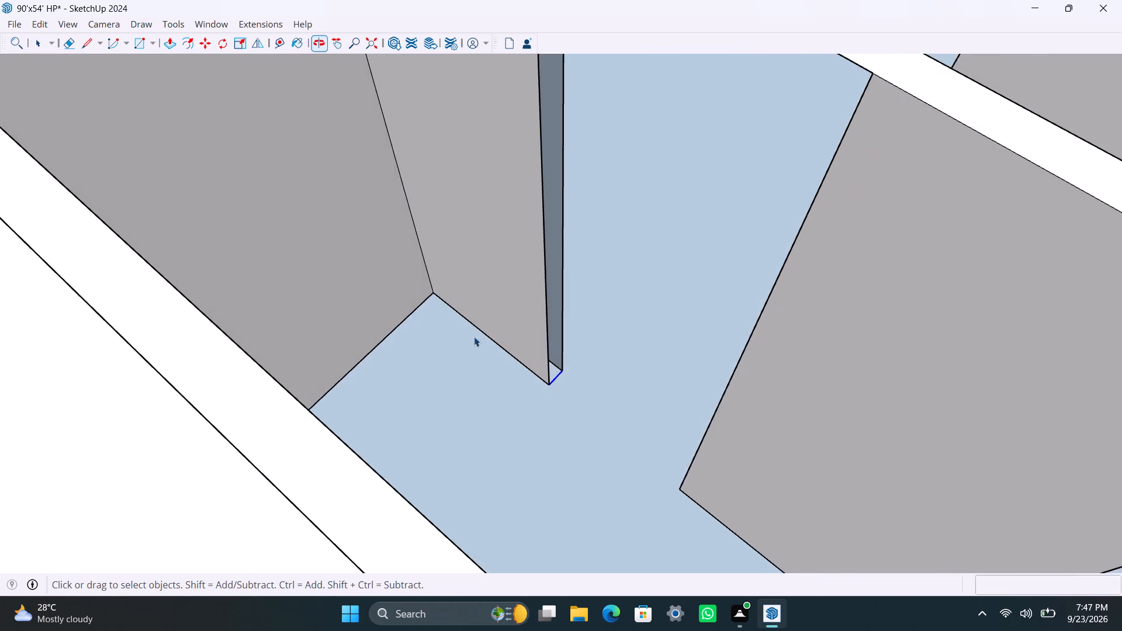
scroll(476, 336, "down", 5)
middle_click_drag(492, 337, 459, 338)
scroll(512, 289, "up", 3)
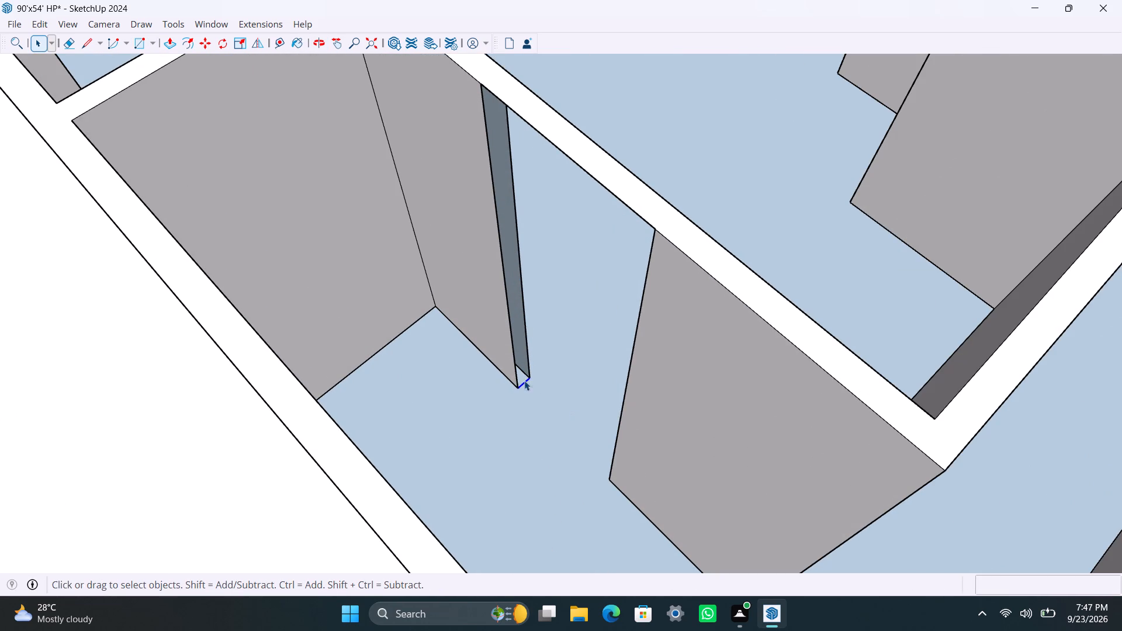
key("m")
key("space")
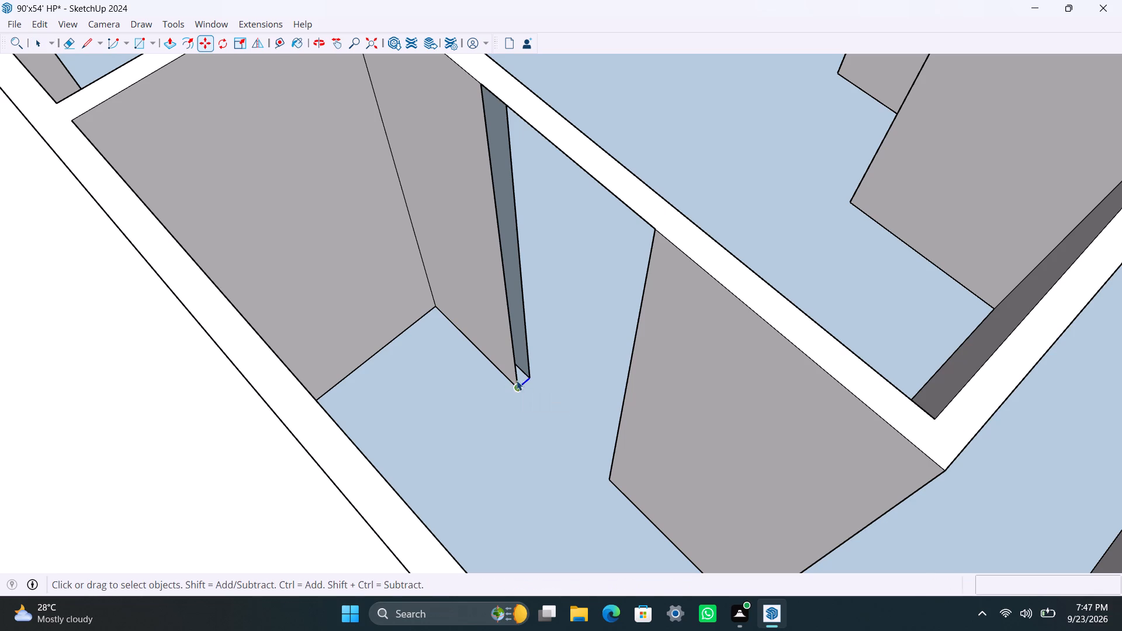
type("R")
left_click(518, 387)
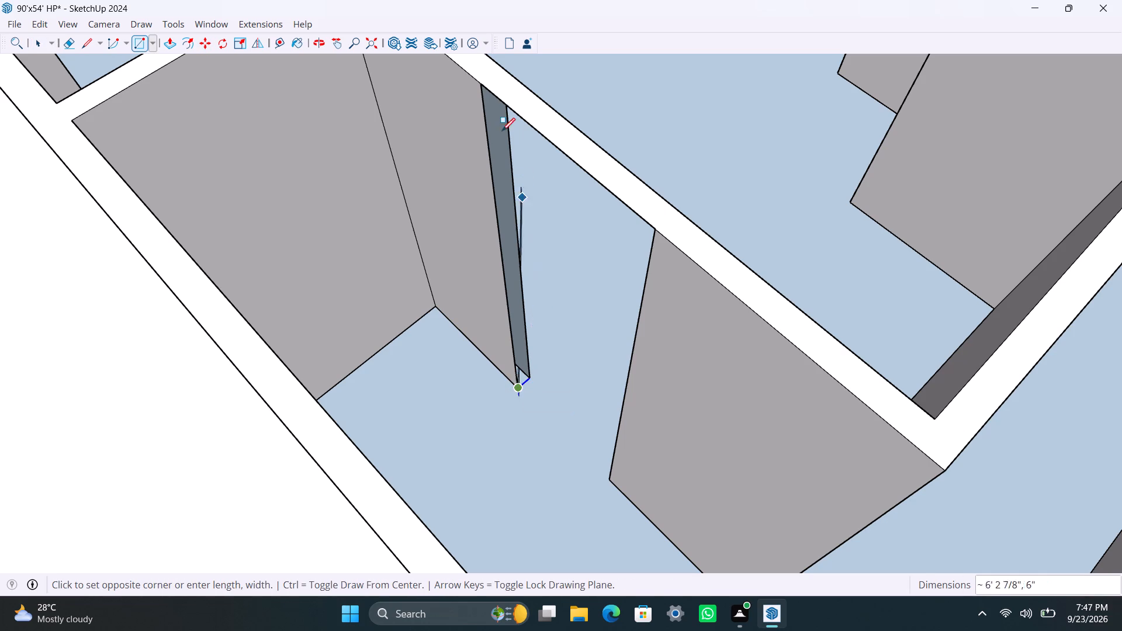
scroll(507, 130, "up", 3)
middle_click_drag(514, 145, 514, 122)
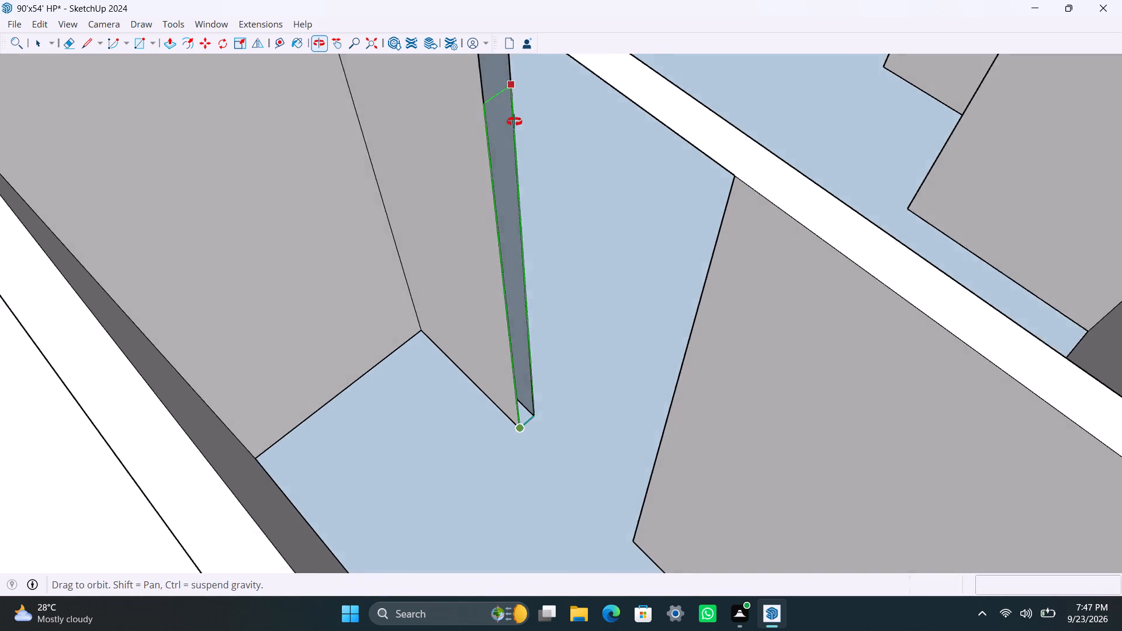
middle_click_drag(514, 122, 467, 198)
scroll(417, 214, "up", 3)
middle_click_drag(449, 244, 230, 116)
scroll(413, 283, "down", 8)
middle_click_drag(425, 275, 403, 328)
scroll(392, 265, "up", 6)
middle_click_drag(358, 190, 345, 226)
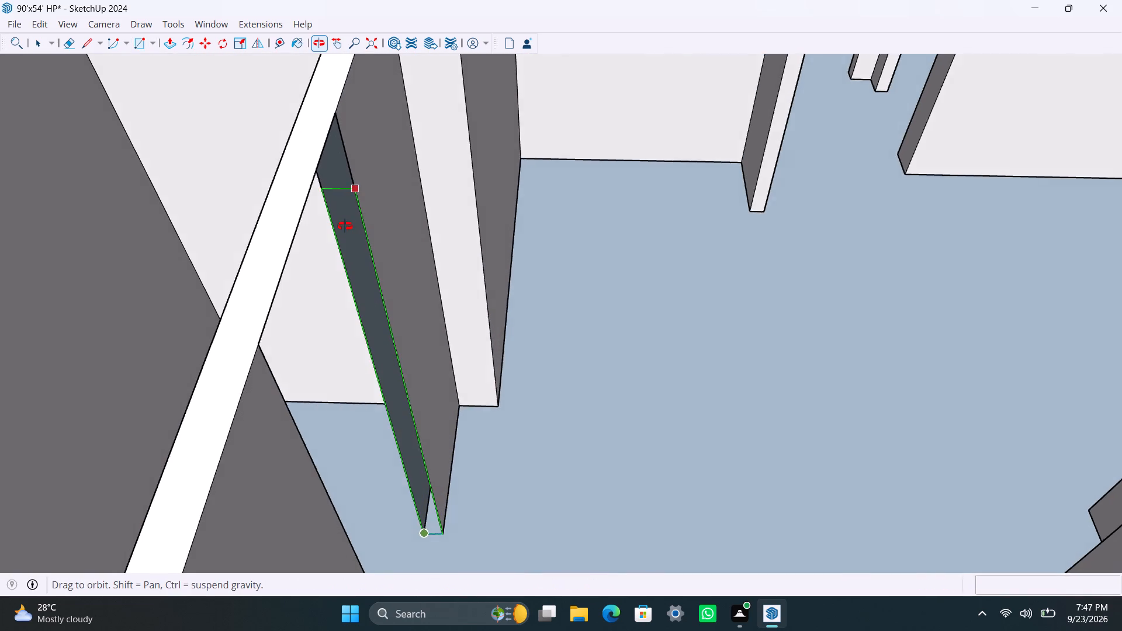
middle_click_drag(345, 226, 345, 40)
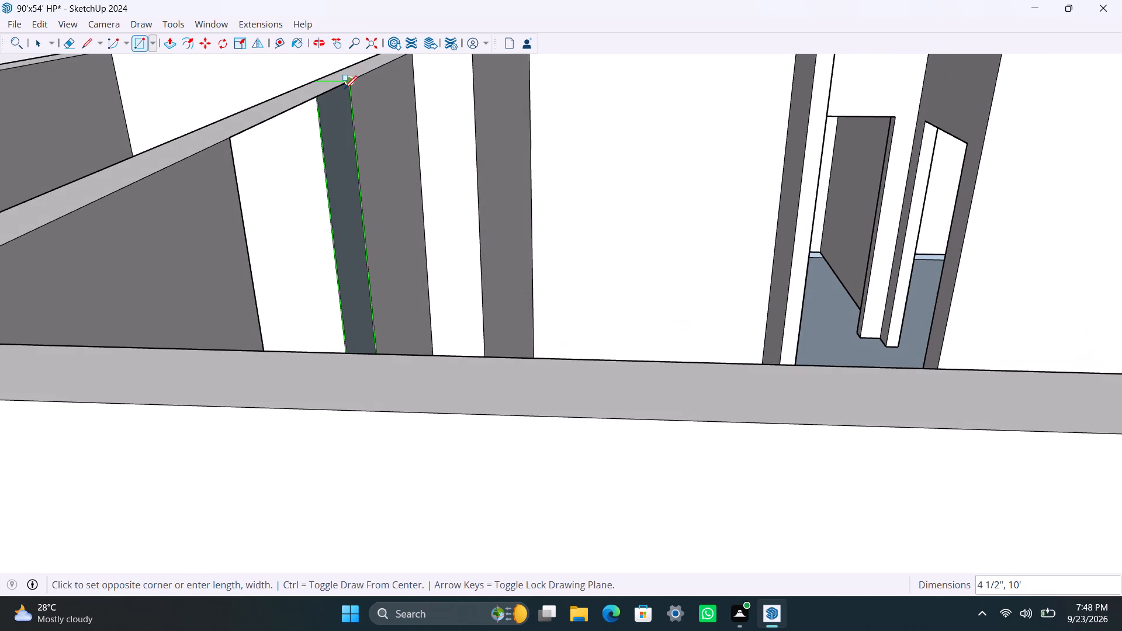
scroll(344, 89, "up", 7)
left_click(349, 77)
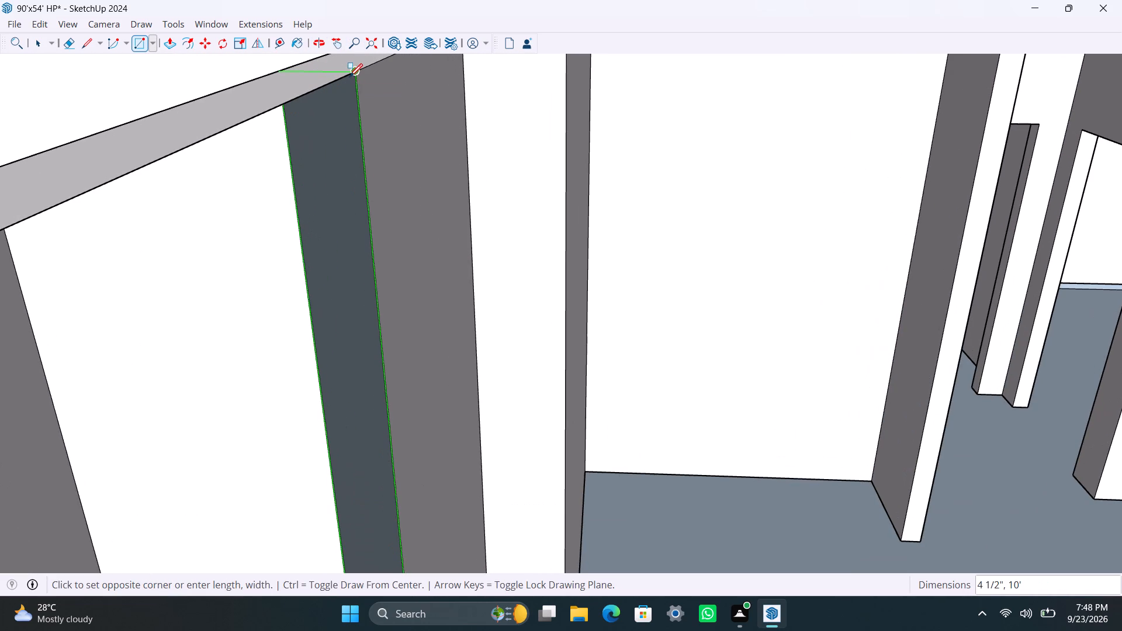
key("space")
Delete the short edge at the top of the new wall-end rectangle.
left_click(333, 72)
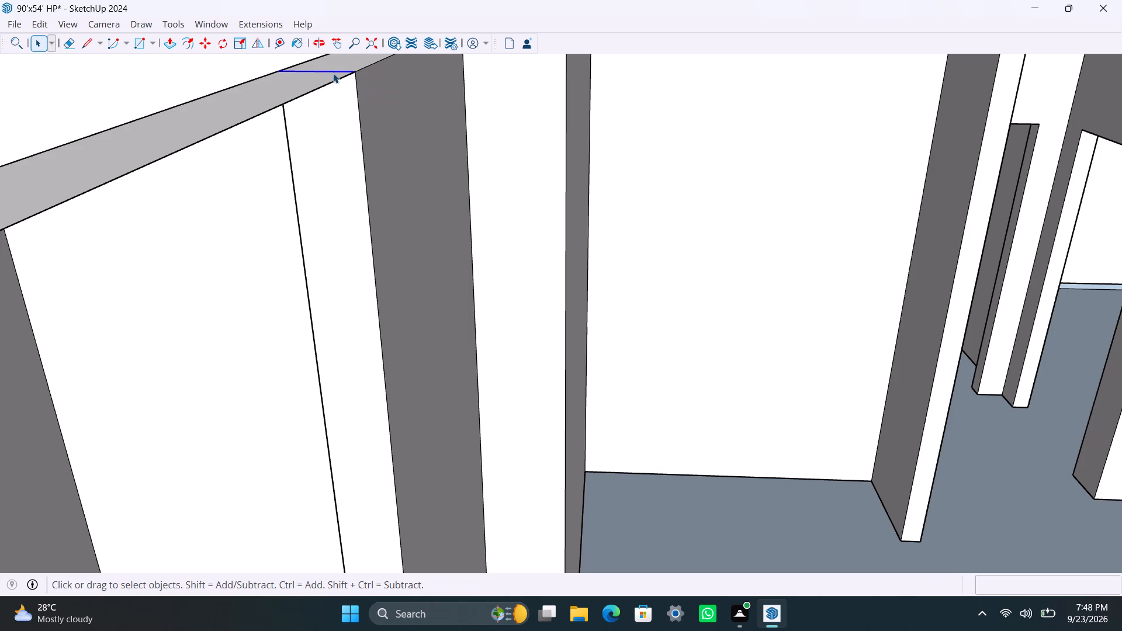
key("Delete")
scroll(323, 122, "up", 2)
middle_click_drag(273, 176, 233, 92)
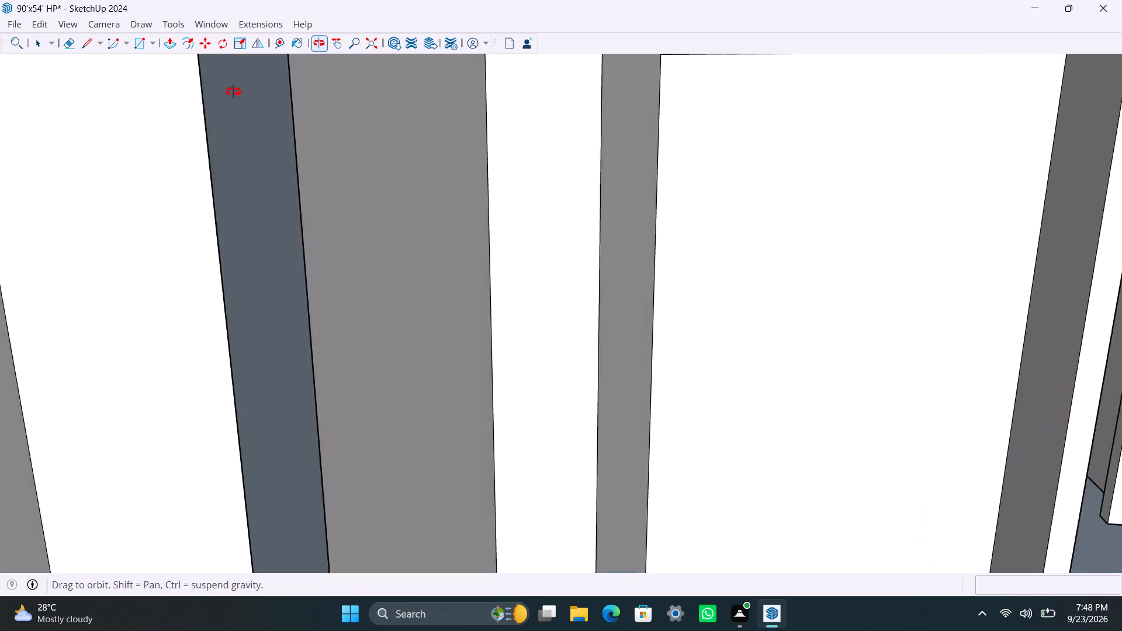
middle_click_drag(233, 92, 234, 92)
scroll(255, 190, "down", 10)
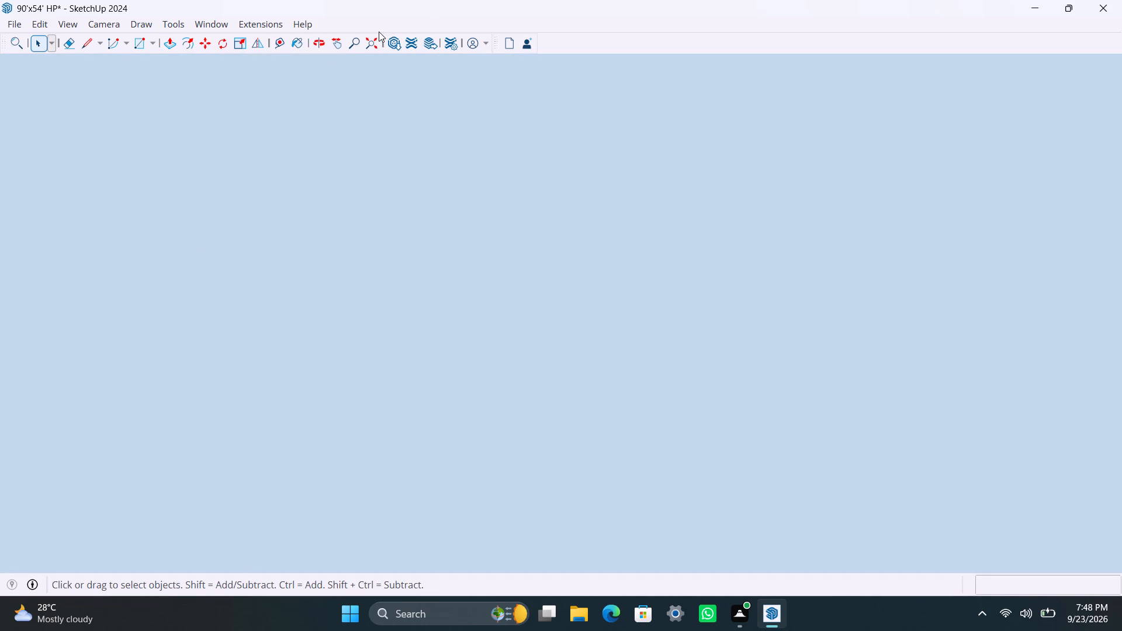
Undo the rebuilt wall rectangles and the earlier edge deletions around the doorway, back to before the wall face was removed.
left_click_drag(375, 38, 375, 43)
scroll(419, 213, "down", 3)
middle_click_drag(581, 243, 590, 500)
scroll(841, 281, "up", 8)
scroll(581, 297, "up", 8)
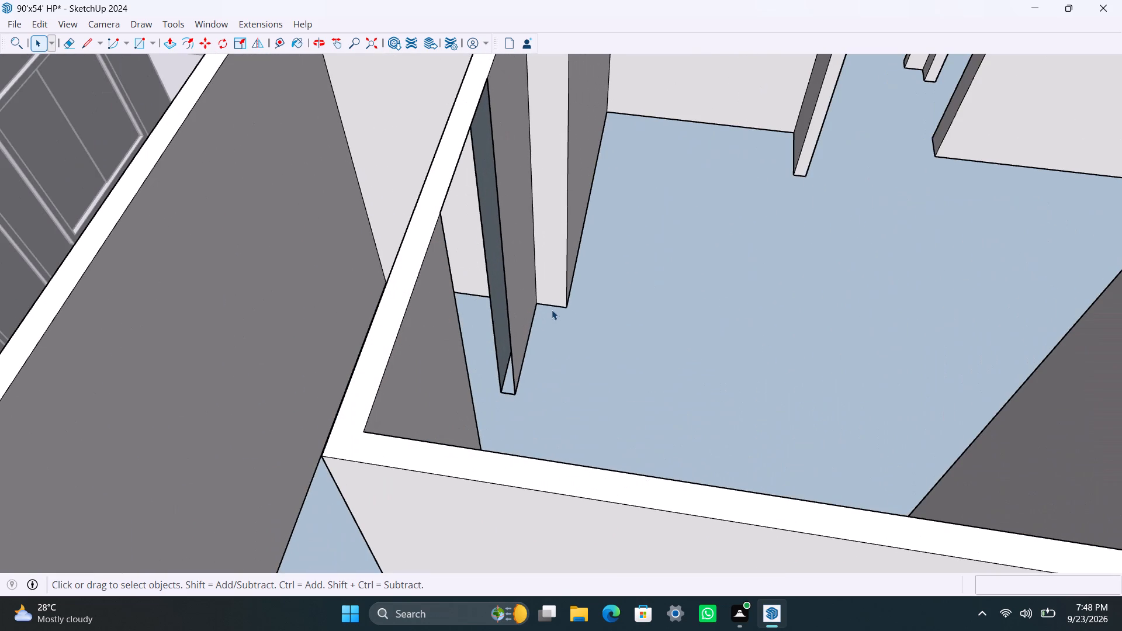
key("ctrl+z")
key("ctrl+z")
key("ctrl+z")
key("ctrl+z")
key("ctrl+z")
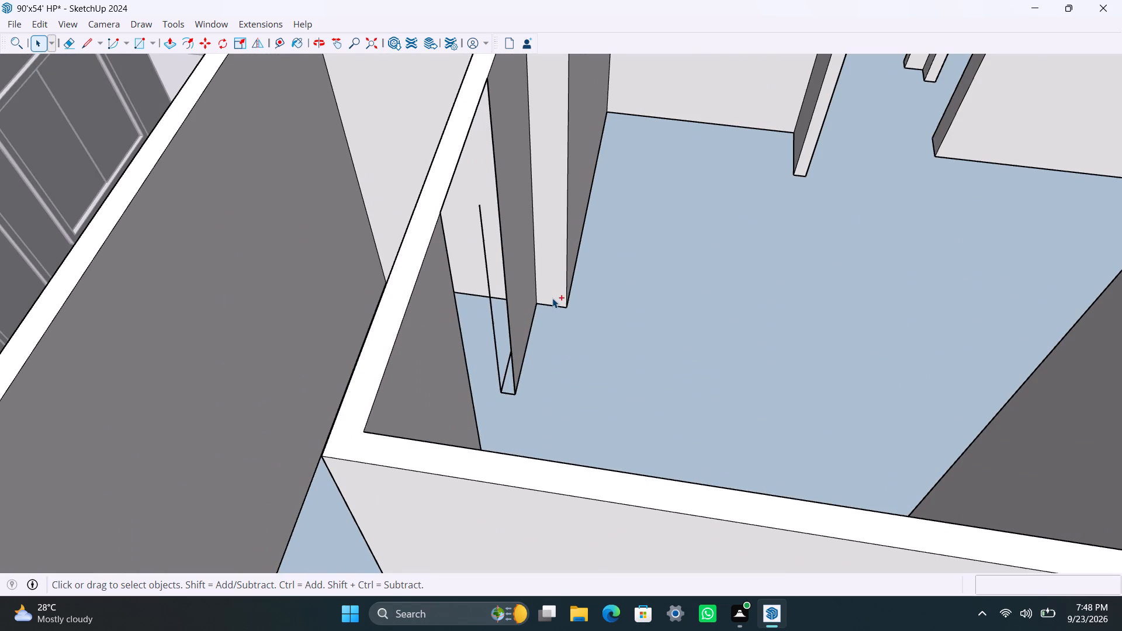
key("ctrl+z")
key("ctrl+z")
key("ctrl+z")
key("ctrl+z")
key("ctrl+z")
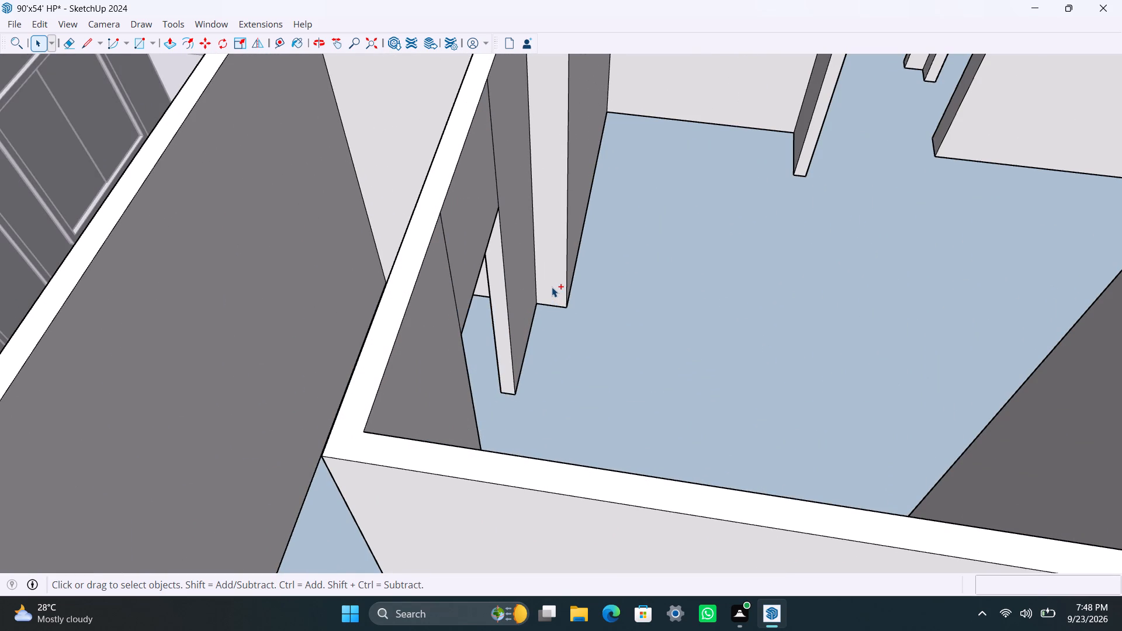
key("ctrl+z")
key("ctrl+z")
Examine the walls and door openings of the unfurnished unit from several angles, including the neighbouring unit.
scroll(466, 247, "down", 5)
middle_click_drag(560, 241, 560, 255)
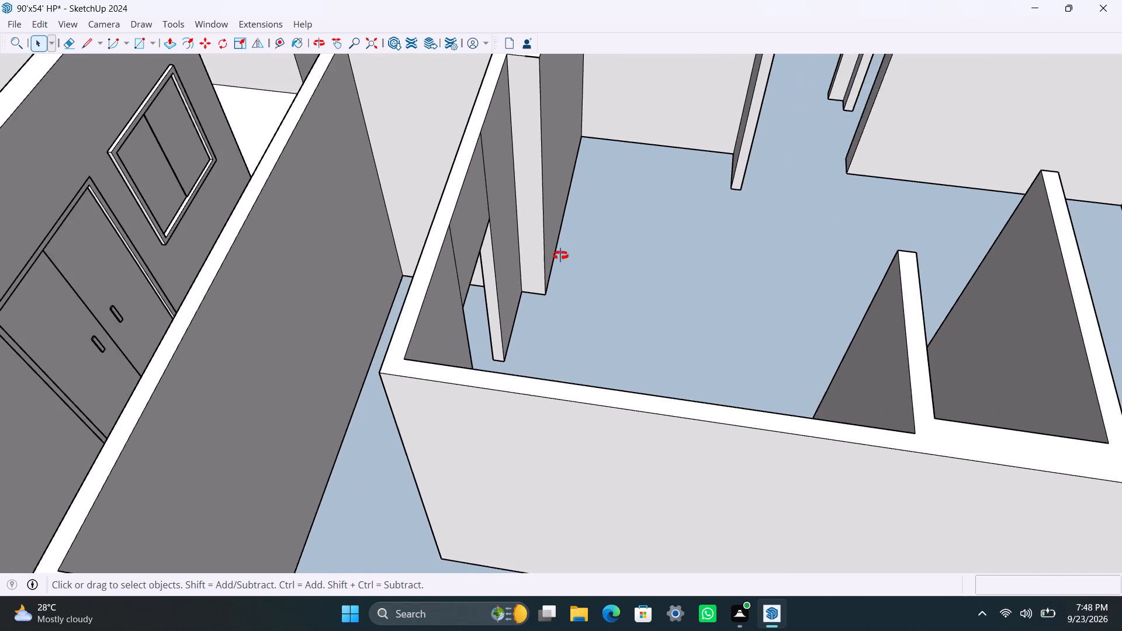
middle_click_drag(560, 255, 234, 242)
scroll(456, 141, "down", 6)
scroll(510, 181, "down", 5)
middle_click_drag(562, 251, 457, 315)
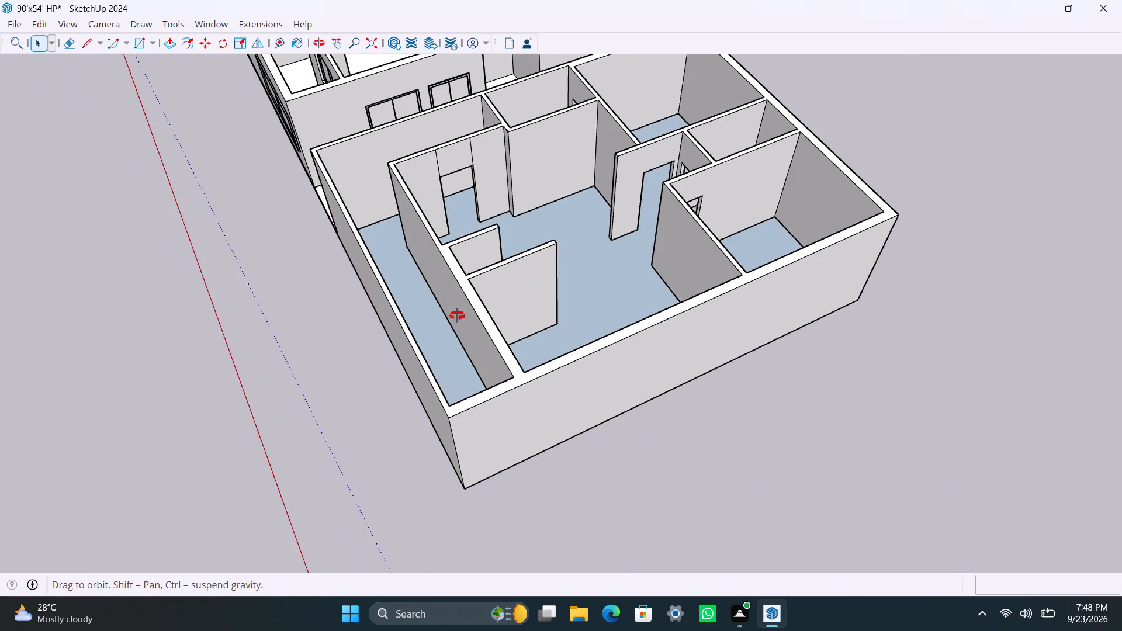
middle_click_drag(457, 315, 290, 348)
scroll(424, 284, "up", 4)
middle_click_drag(587, 261, 390, 458, "shift")
scroll(390, 449, "up", 4)
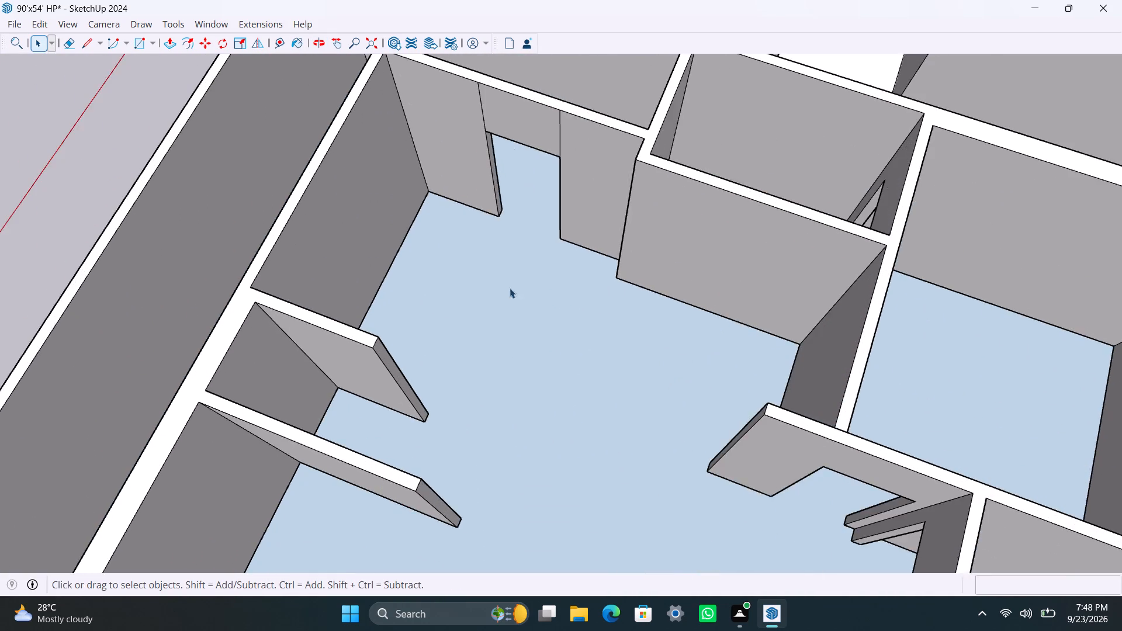
scroll(538, 300, "up", 1)
middle_click_drag(535, 297, 316, 254)
scroll(401, 231, "down", 6)
middle_click_drag(470, 240, 324, 330, "shift")
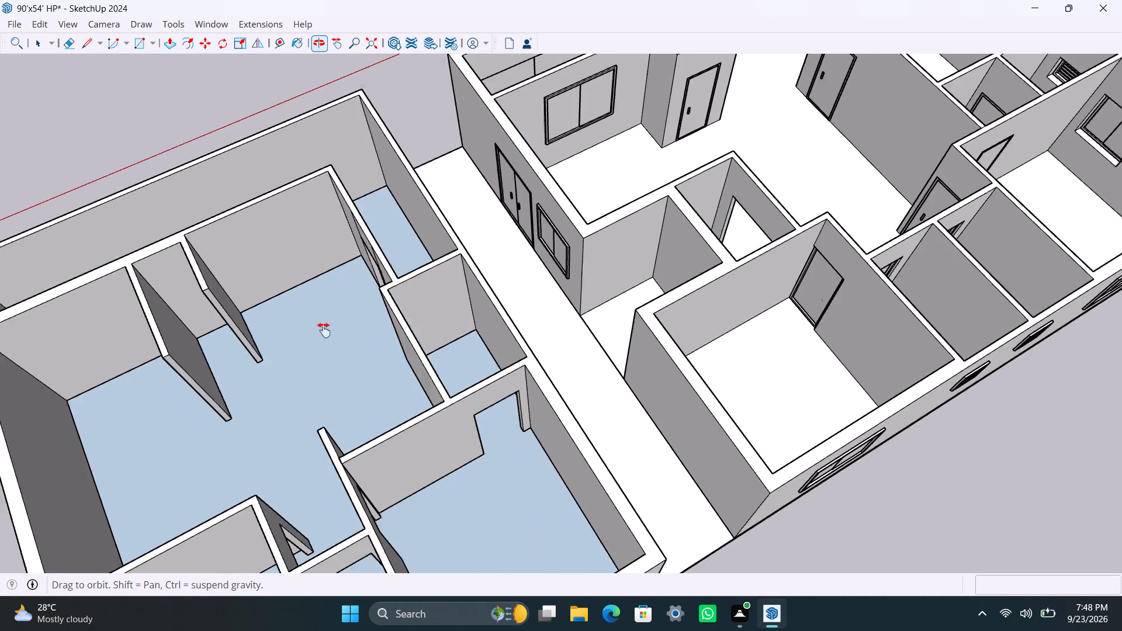
middle_click_drag(324, 330, 318, 328, "shift")
Erase the two vertical edges that run from the doorway's head up to the top of the wall.
scroll(317, 331, "up", 3)
scroll(316, 317, "down", 1)
middle_click_drag(343, 321, 595, 228)
scroll(460, 288, "up", 4)
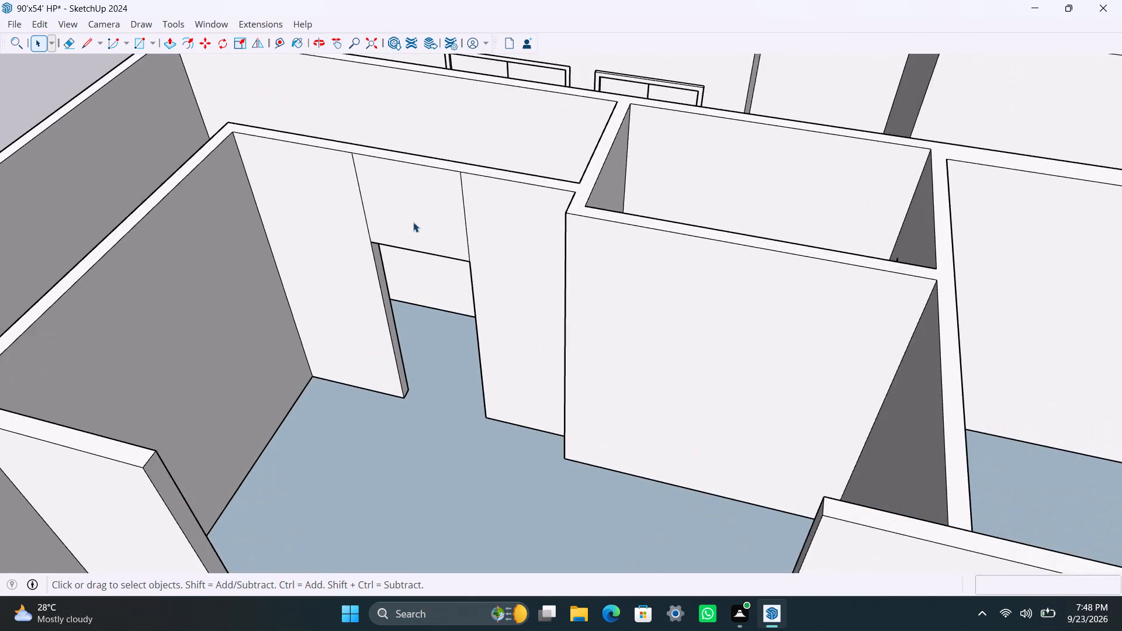
scroll(413, 222, "up", 3)
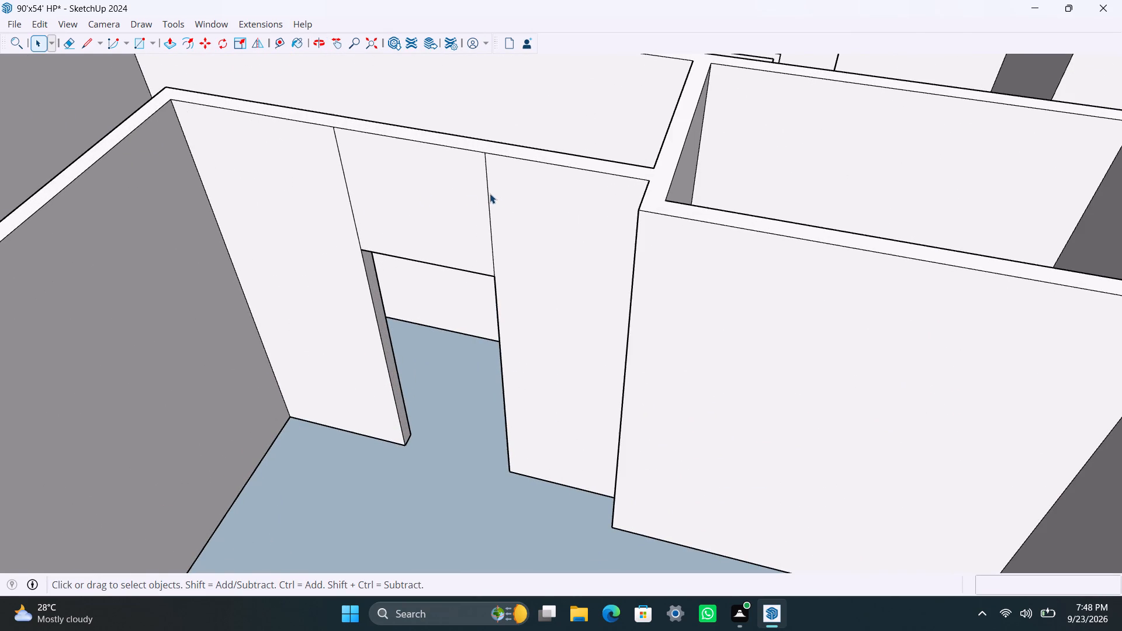
left_click(490, 193)
triple_click(487, 194)
left_click(486, 204)
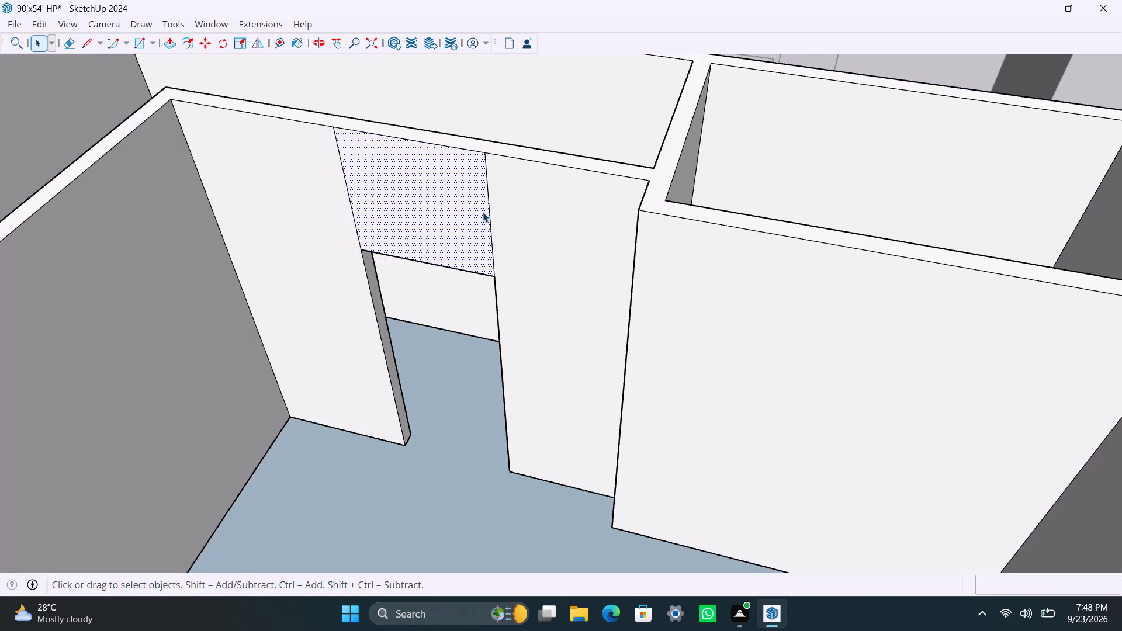
left_click(490, 213)
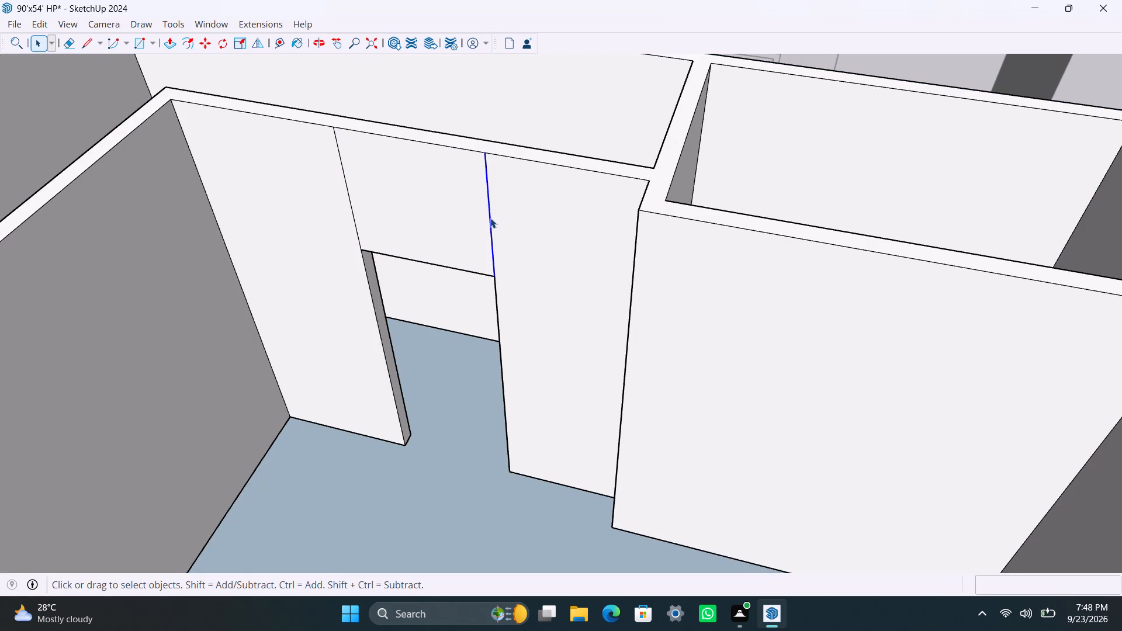
key("r")
key("e")
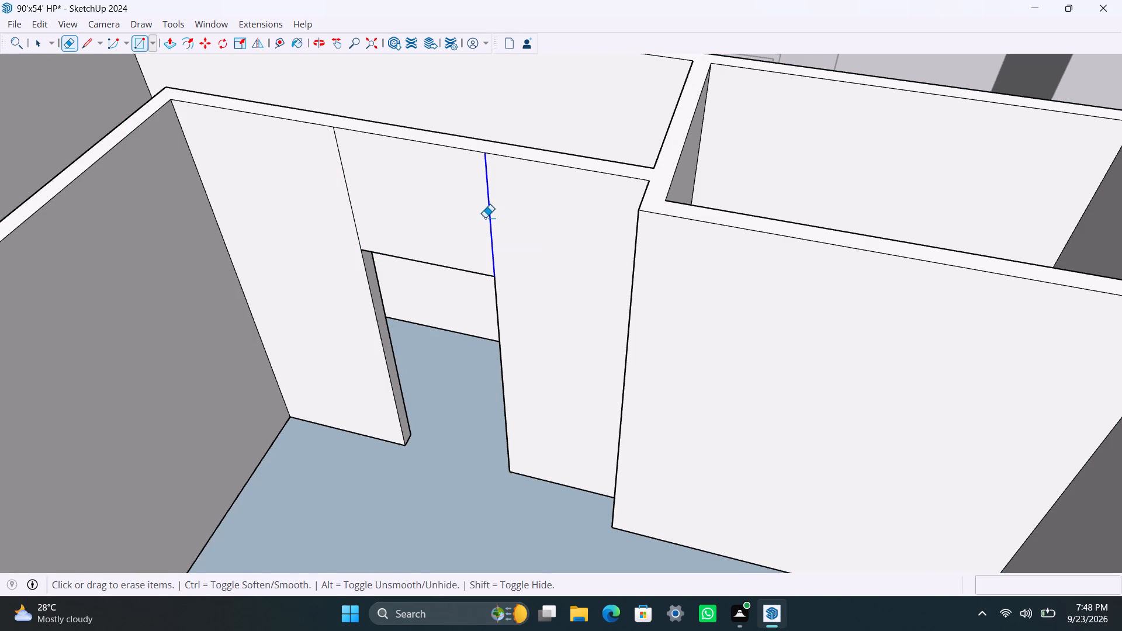
left_click_drag(483, 216, 532, 228)
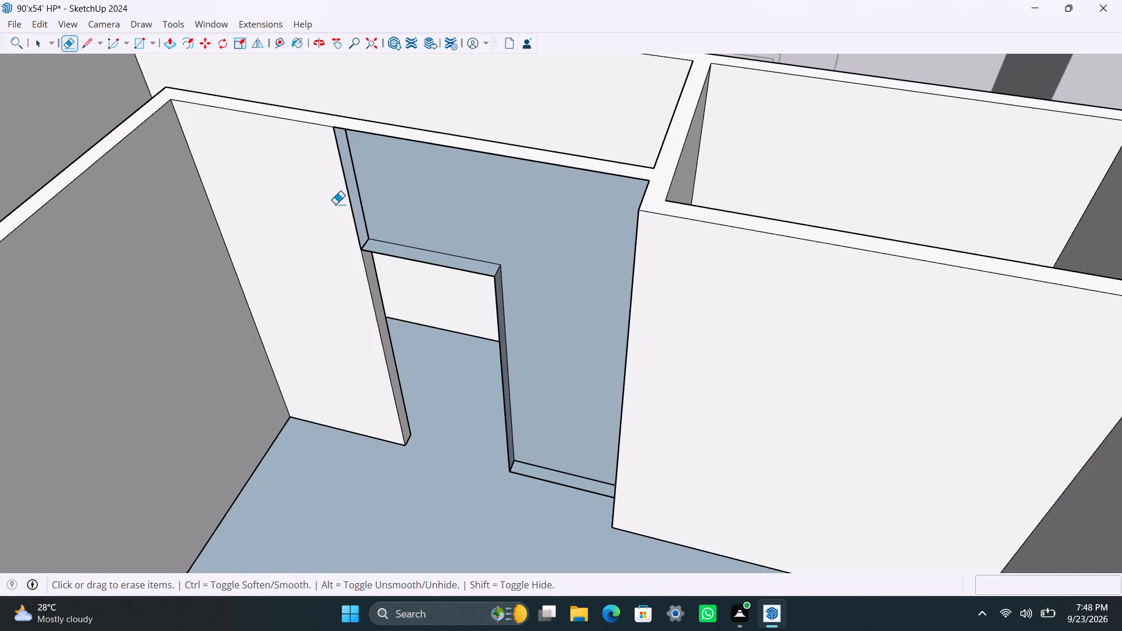
left_click_drag(334, 202, 384, 211)
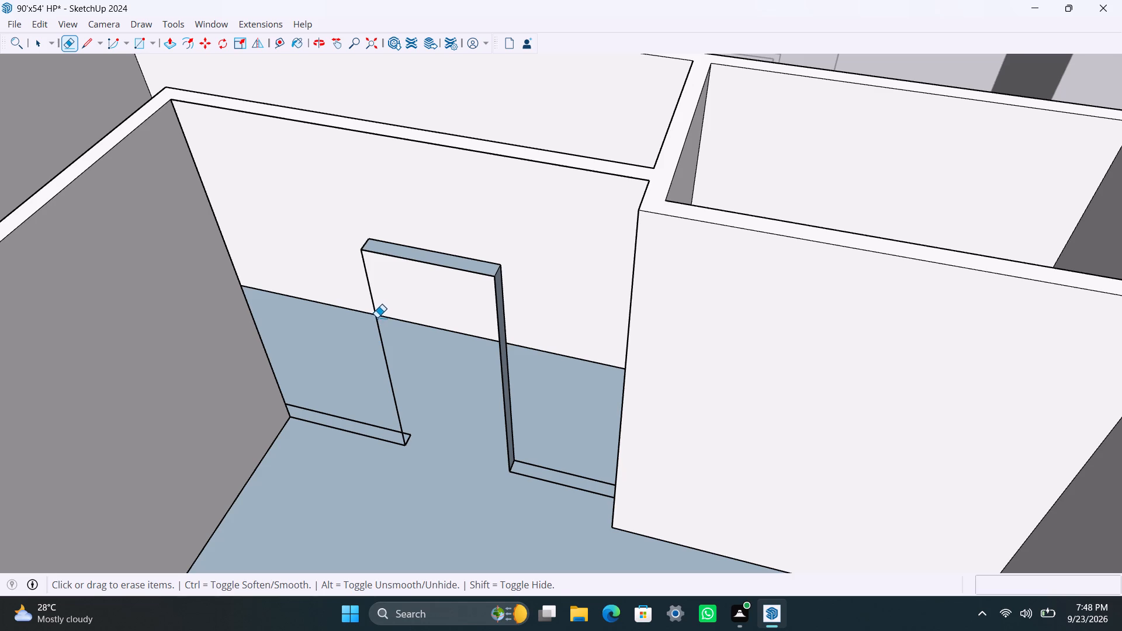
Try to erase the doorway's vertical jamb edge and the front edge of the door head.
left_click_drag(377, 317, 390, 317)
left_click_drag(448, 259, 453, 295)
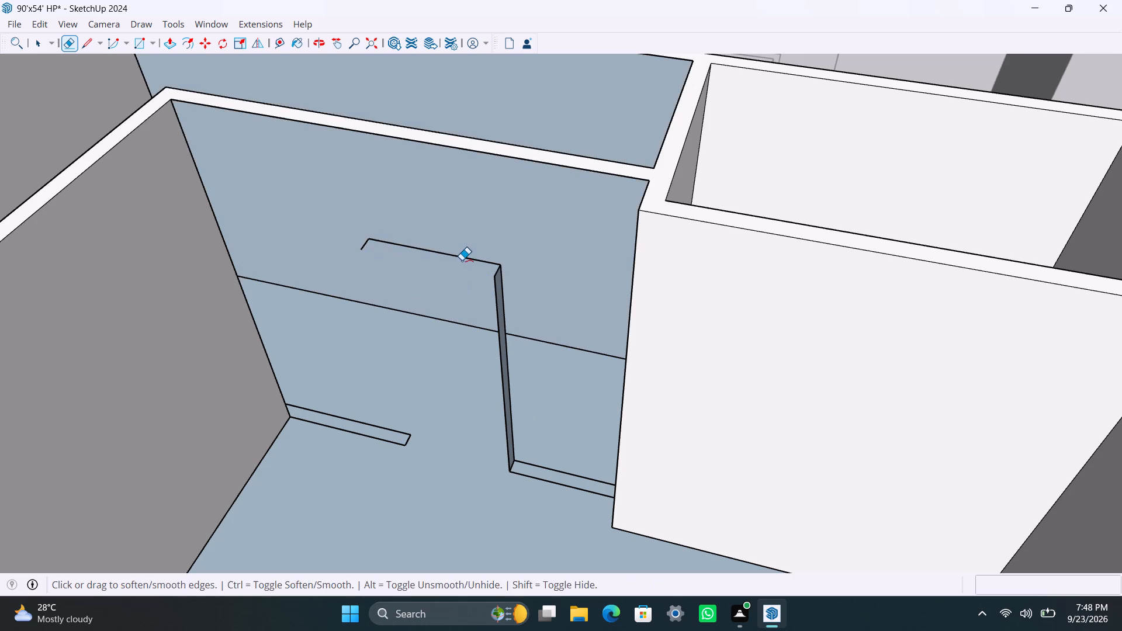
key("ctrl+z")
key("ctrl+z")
Erase the remaining door frame edges of the opening: the door head, both vertical jambs and their short thickness edges.
scroll(331, 350, "down", 10)
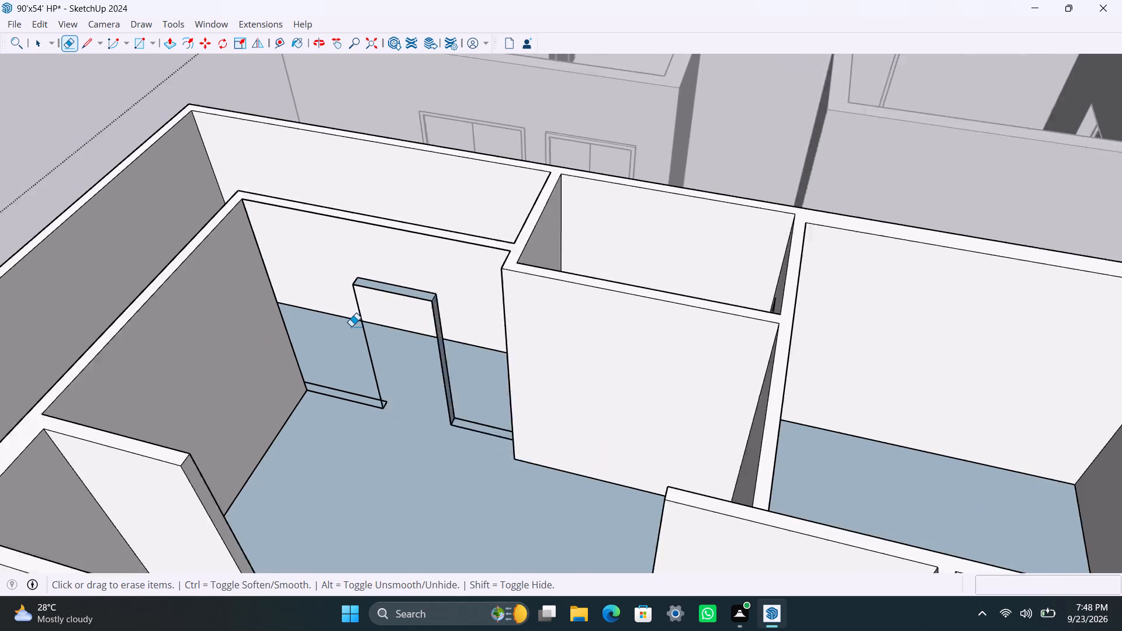
scroll(365, 335, "up", 3)
left_click_drag(363, 335, 376, 345)
left_click_drag(413, 275, 414, 294)
left_click_drag(459, 315, 442, 344)
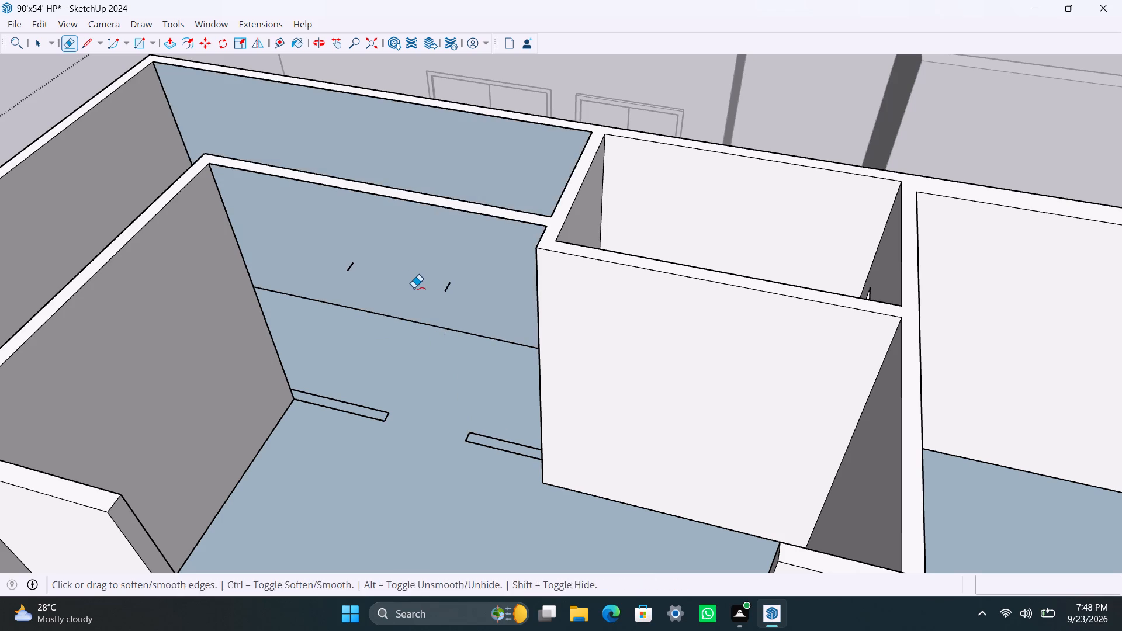
key("ctrl+z")
scroll(374, 272, "up", 3)
left_click_drag(335, 262, 341, 270)
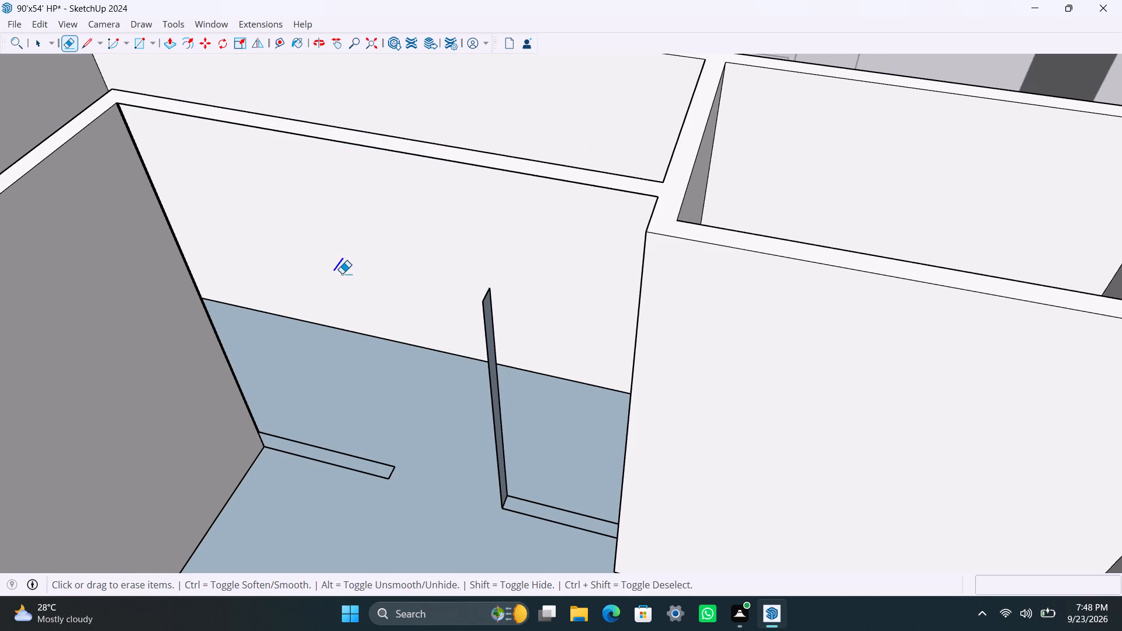
left_click_drag(483, 299, 486, 308)
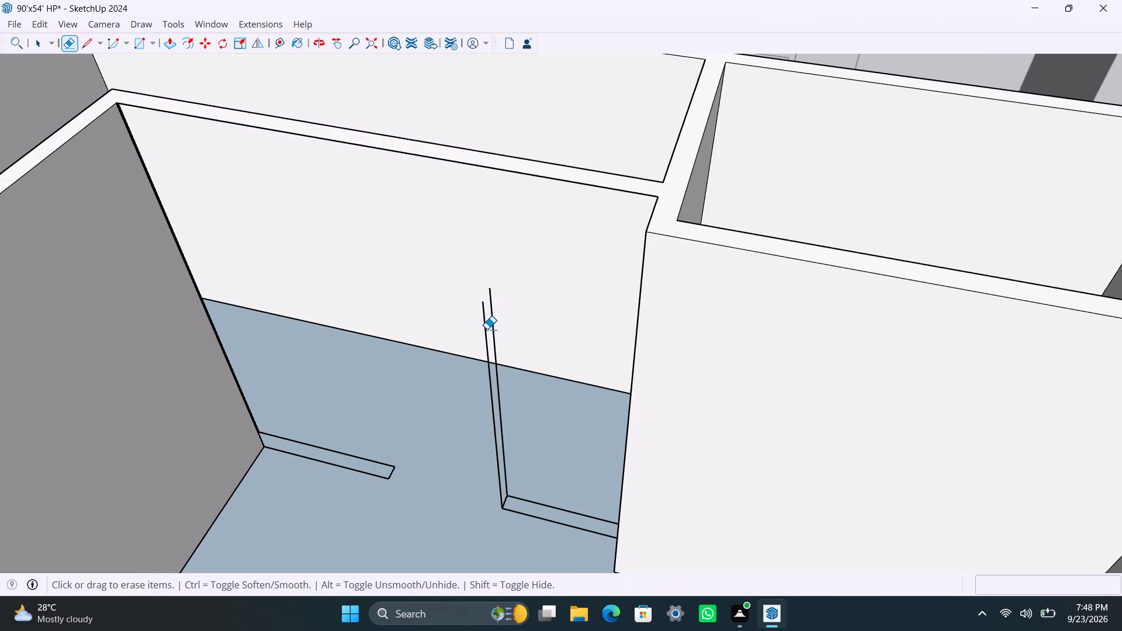
left_click_drag(487, 329, 503, 345)
Erase the leftover wall footprint edges on the floor at both sides of the removed doorway.
left_click_drag(531, 500, 522, 536)
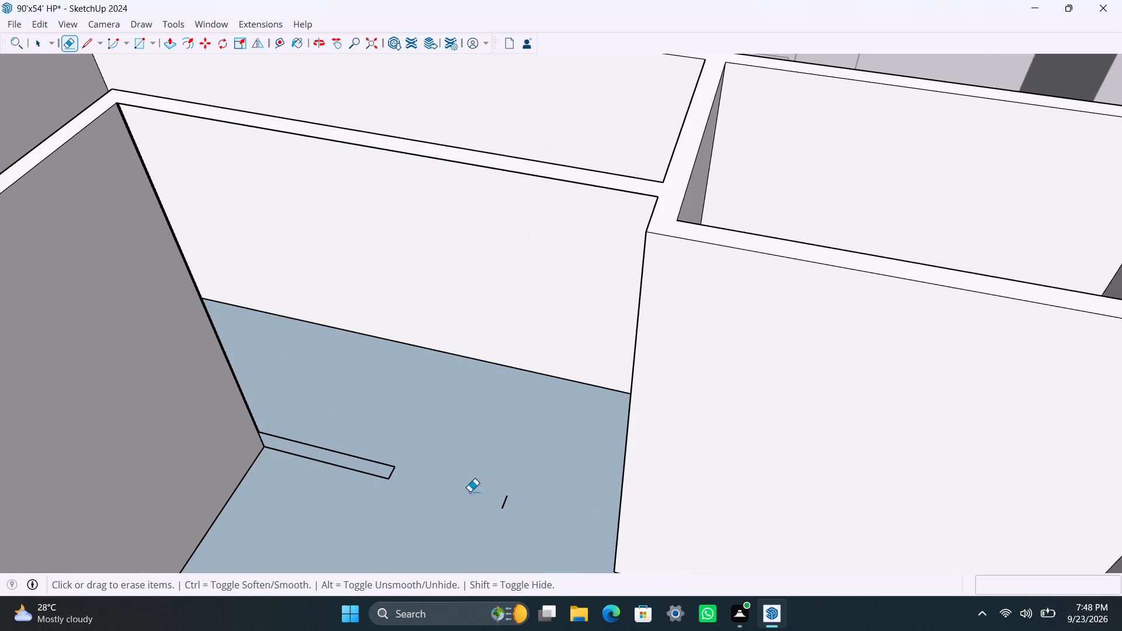
left_click_drag(398, 450, 380, 485)
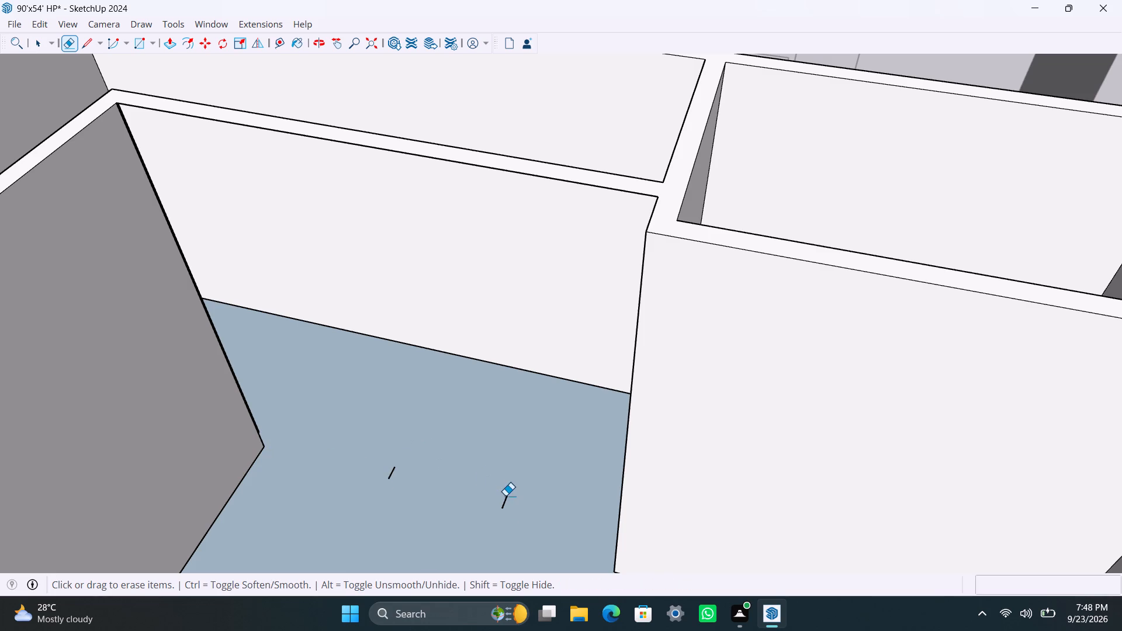
left_click_drag(505, 495, 518, 507)
left_click_drag(387, 466, 401, 483)
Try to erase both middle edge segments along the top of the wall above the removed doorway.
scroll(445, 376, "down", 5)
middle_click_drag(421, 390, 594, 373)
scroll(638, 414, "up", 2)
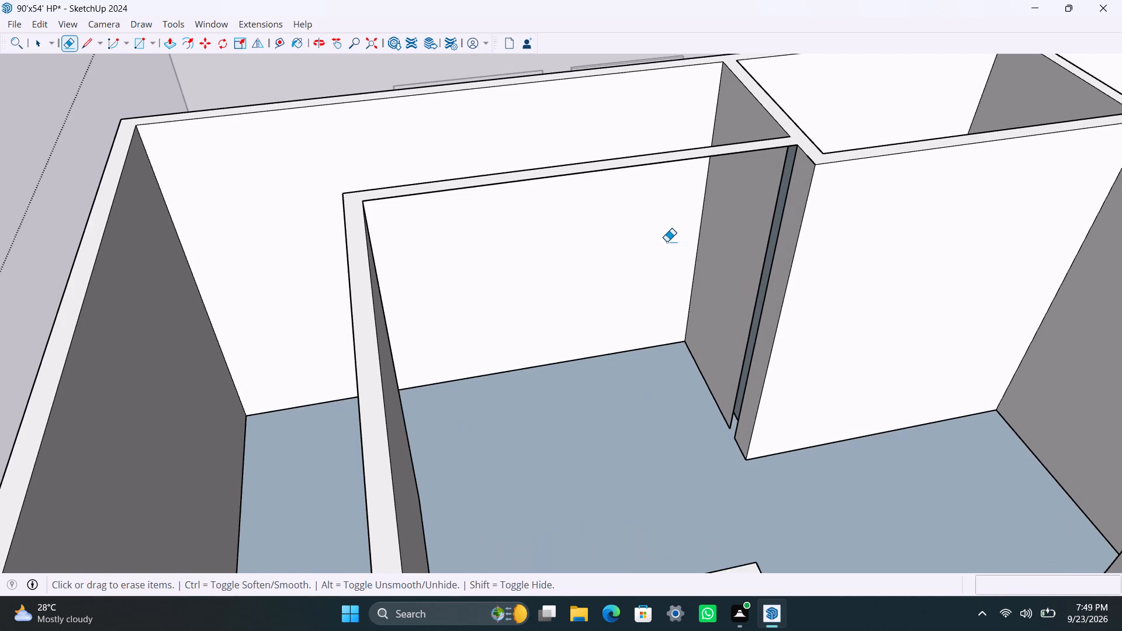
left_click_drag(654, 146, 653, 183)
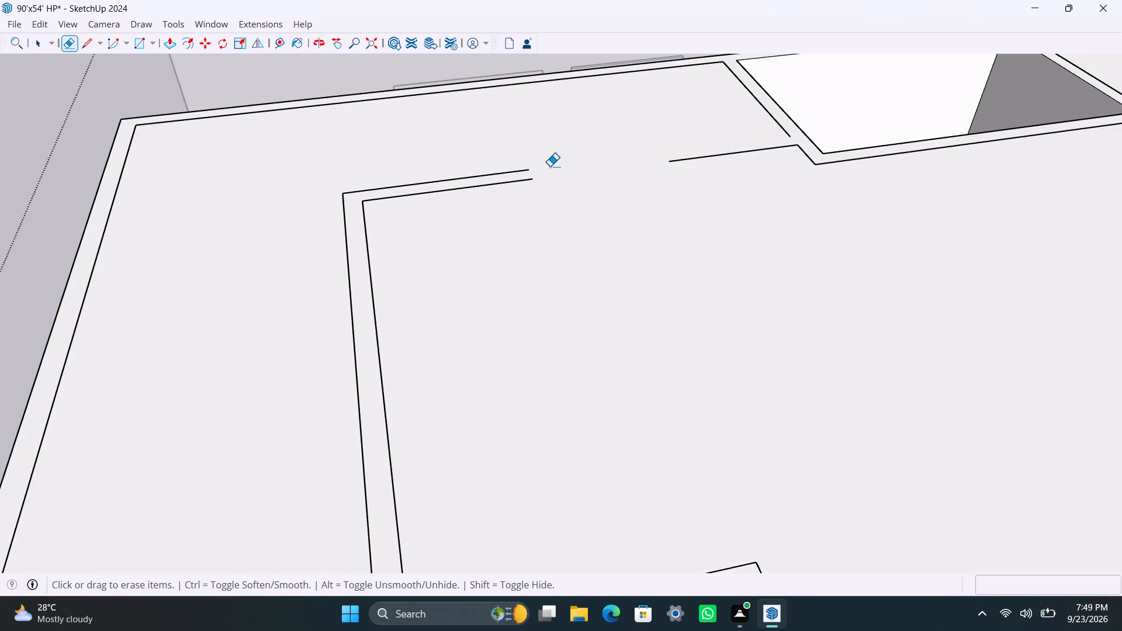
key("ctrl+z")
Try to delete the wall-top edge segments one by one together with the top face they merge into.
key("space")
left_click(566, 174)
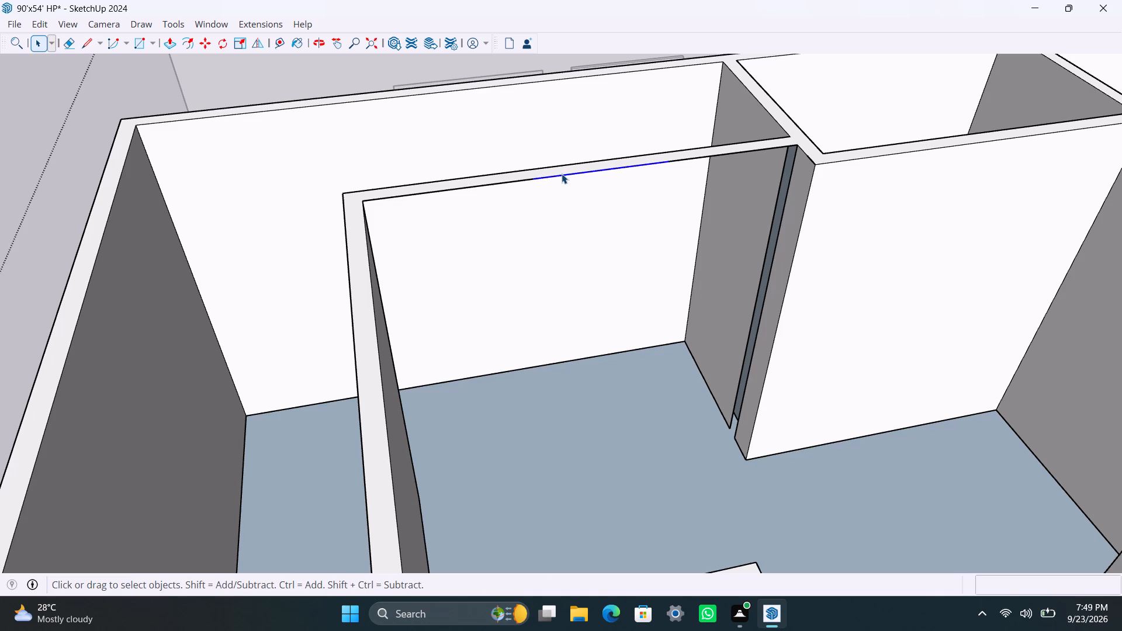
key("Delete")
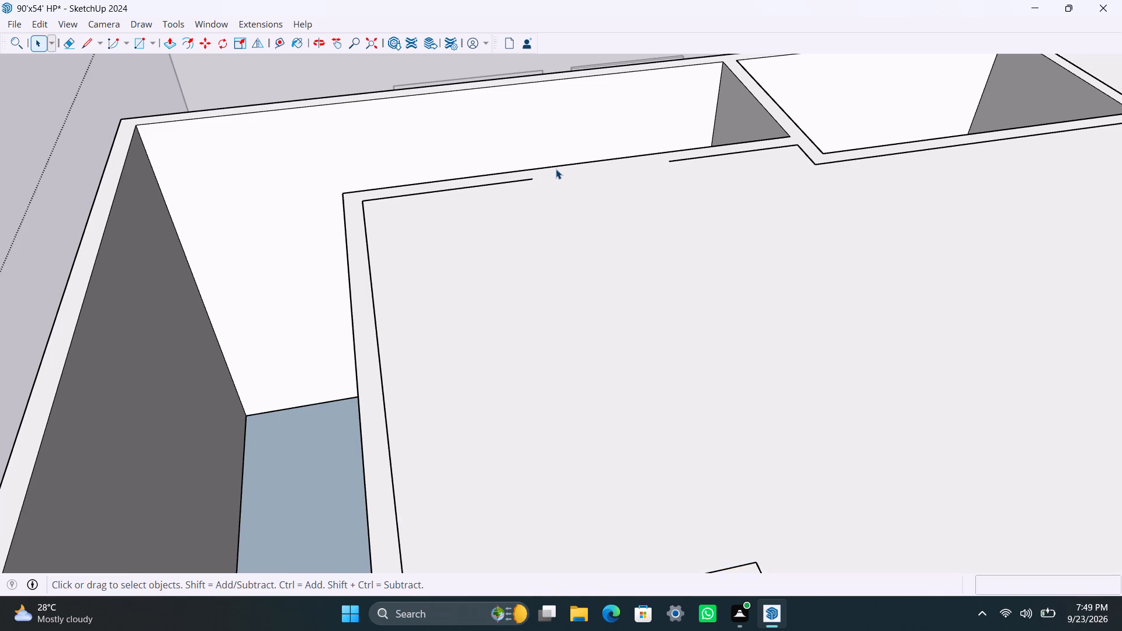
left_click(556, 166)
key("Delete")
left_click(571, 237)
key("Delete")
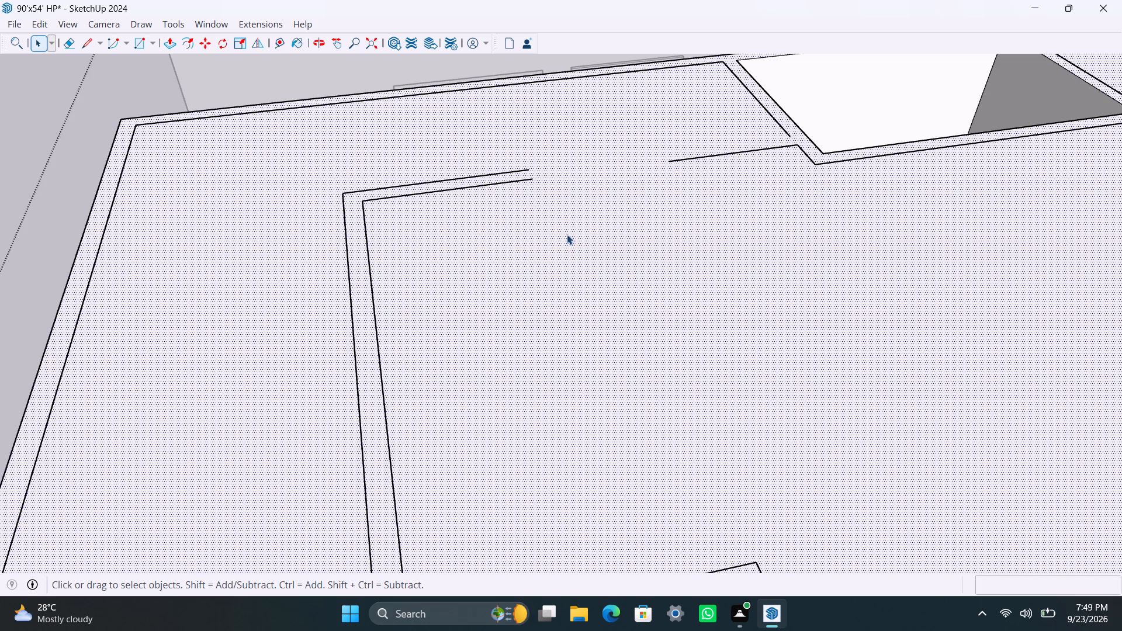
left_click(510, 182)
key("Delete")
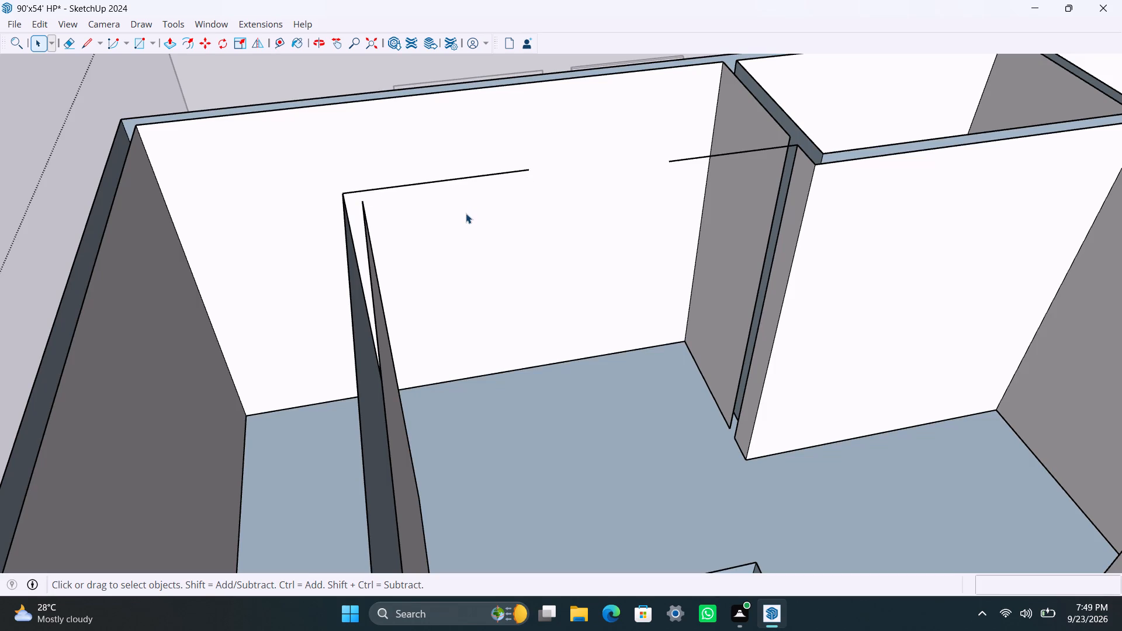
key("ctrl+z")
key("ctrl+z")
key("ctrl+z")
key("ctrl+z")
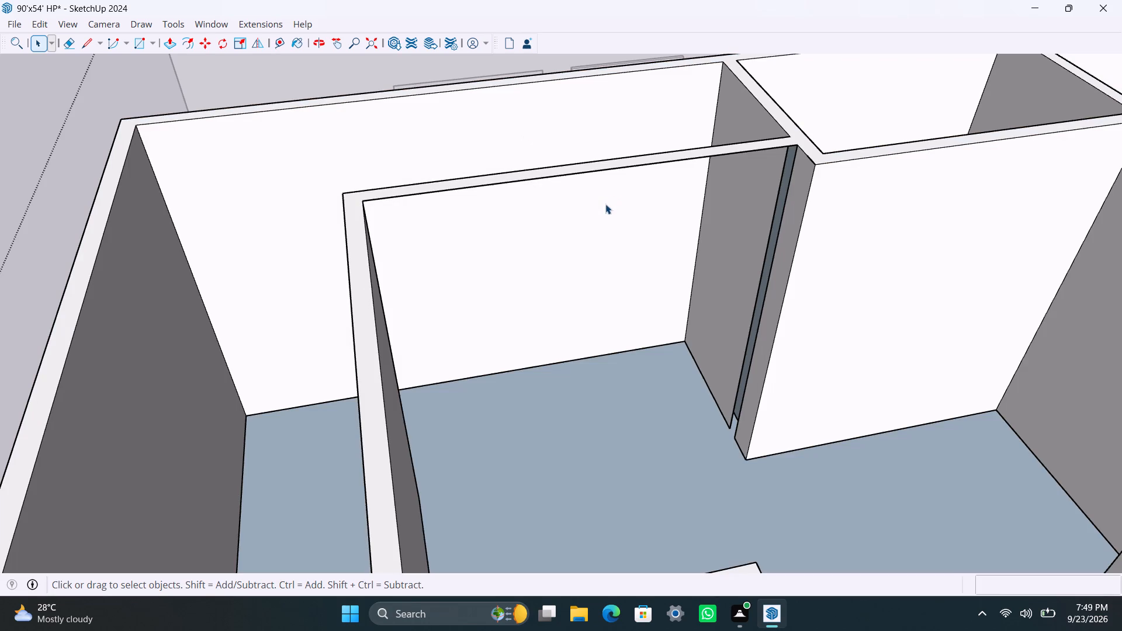
Draw a line at floor level across the narrow gap between the two wall ends at the room corner.
scroll(593, 228, "down", 5)
middle_click_drag(601, 324, 781, 394)
scroll(782, 393, "down", 1)
left_click_drag(782, 372, 783, 362)
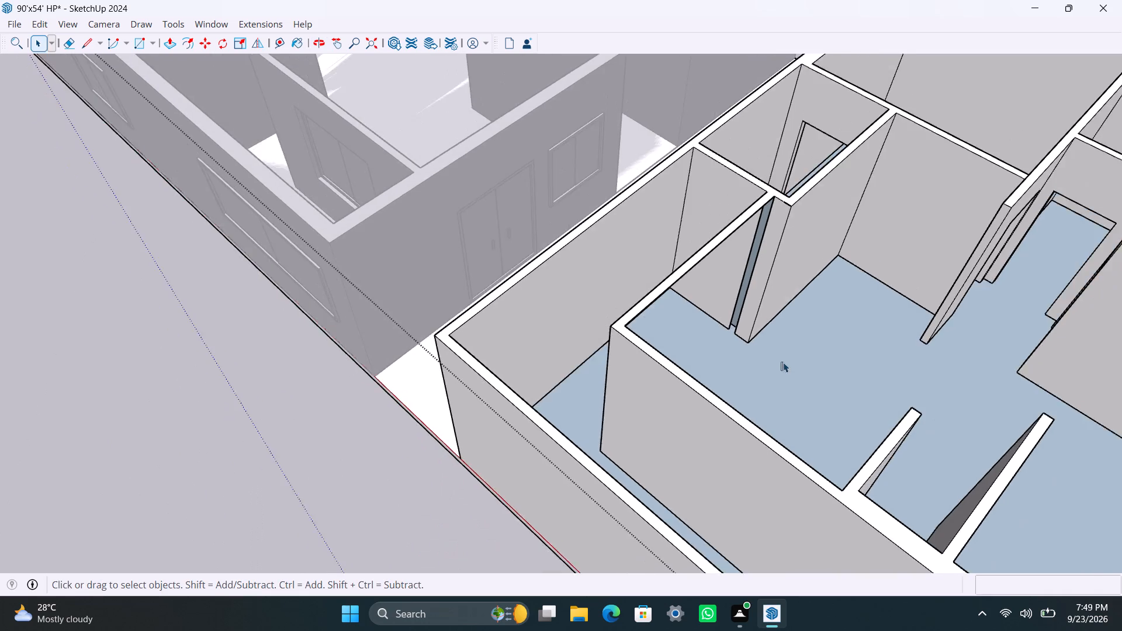
left_click_drag(783, 362, 783, 360)
scroll(783, 360, "up", 5)
scroll(714, 321, "up", 3)
key("l")
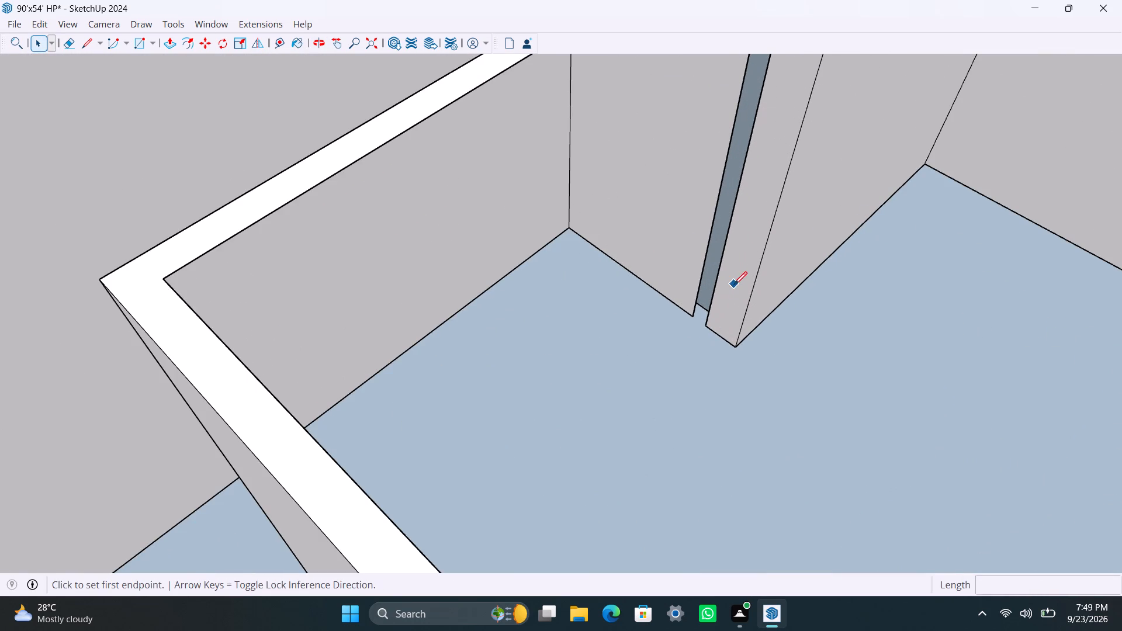
left_click(704, 320)
left_click(696, 315)
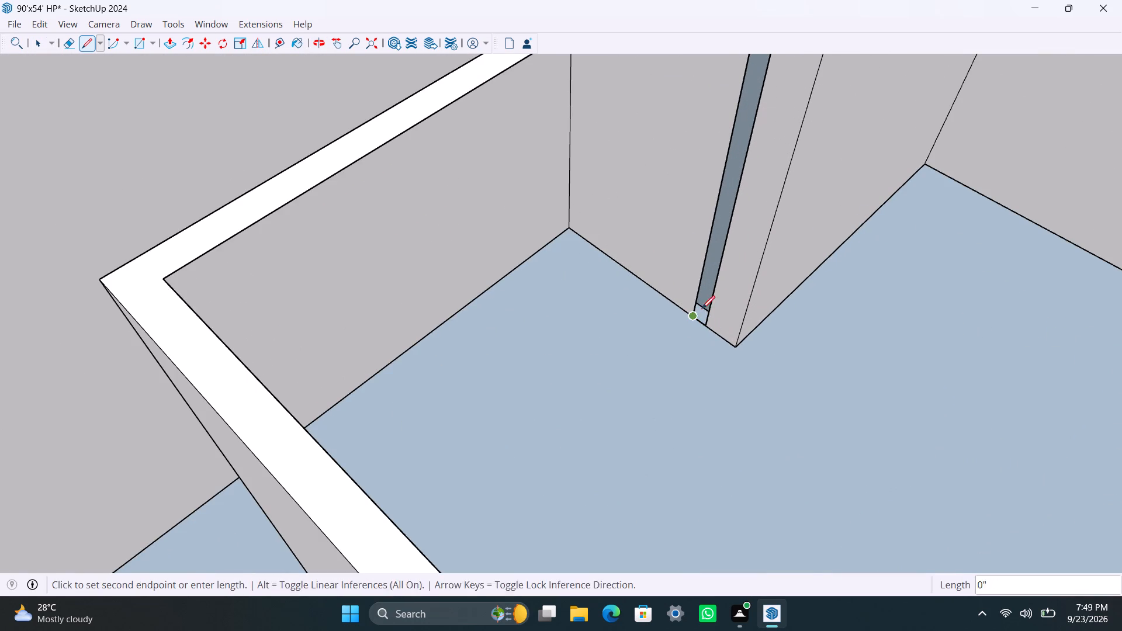
key("space")
Examine the narrow open strip between the wall ends at the room corner, from floor to wall top.
scroll(695, 317, "down", 10)
scroll(691, 318, "up", 3)
scroll(736, 284, "up", 3)
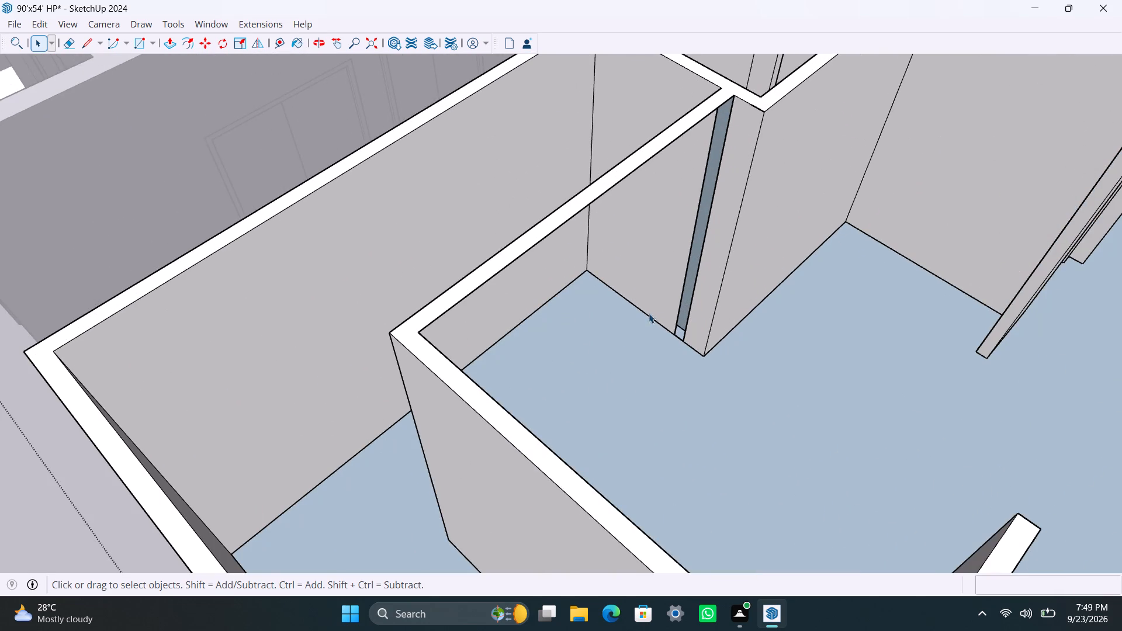
middle_click_drag(648, 314, 596, 427, "shift")
scroll(600, 421, "up", 3)
middle_click_drag(615, 415, 602, 332)
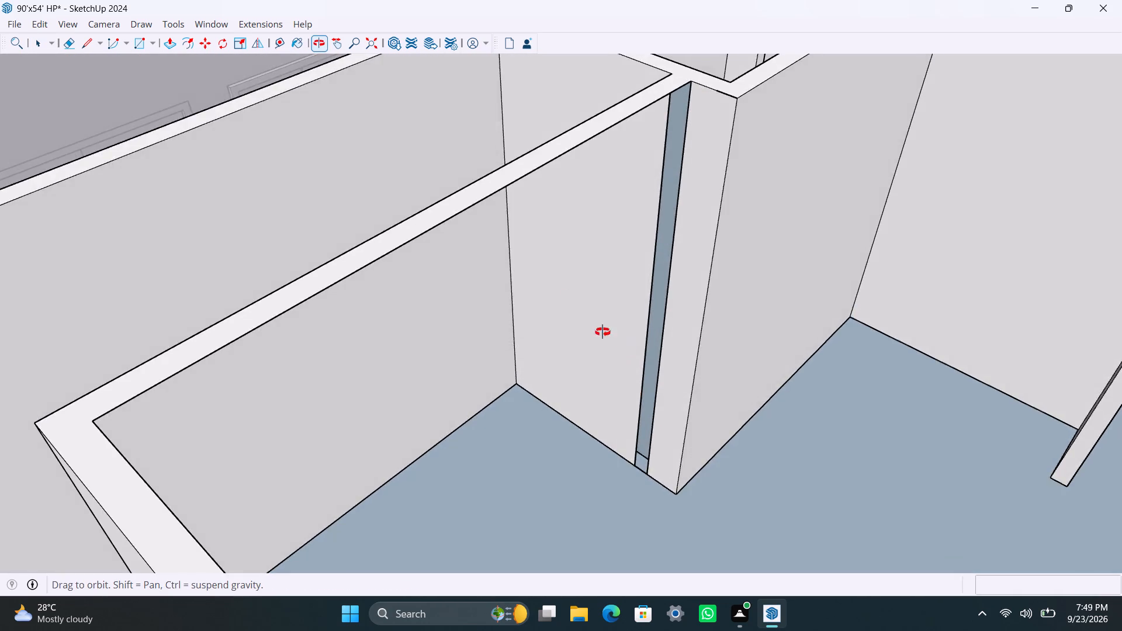
middle_click_drag(602, 332, 574, 277)
scroll(611, 359, "down", 5)
scroll(607, 359, "up", 3)
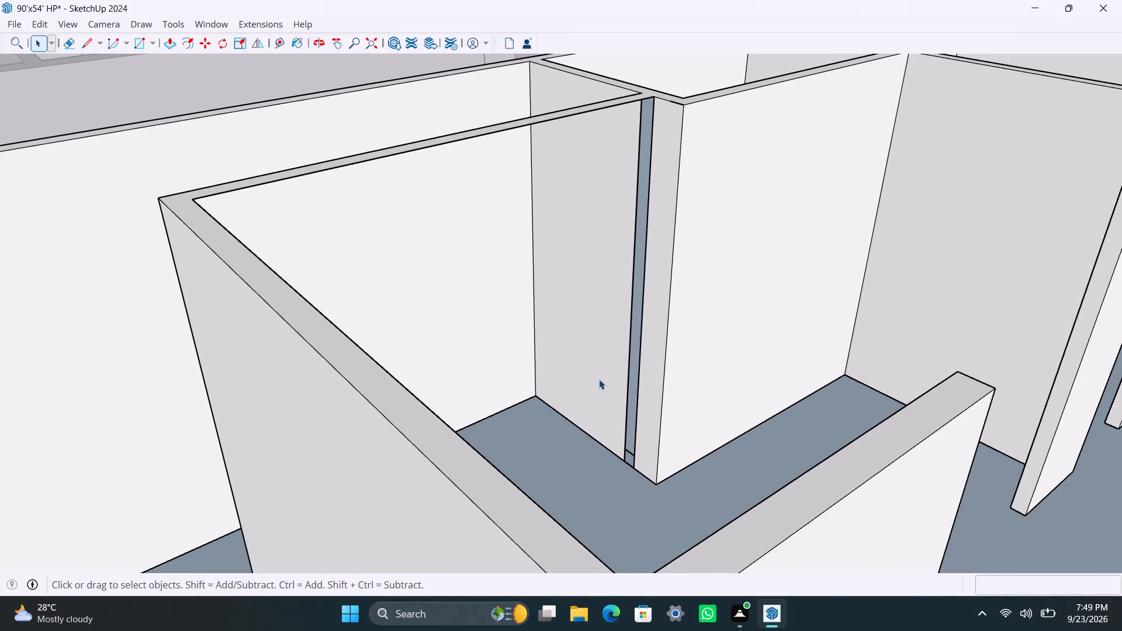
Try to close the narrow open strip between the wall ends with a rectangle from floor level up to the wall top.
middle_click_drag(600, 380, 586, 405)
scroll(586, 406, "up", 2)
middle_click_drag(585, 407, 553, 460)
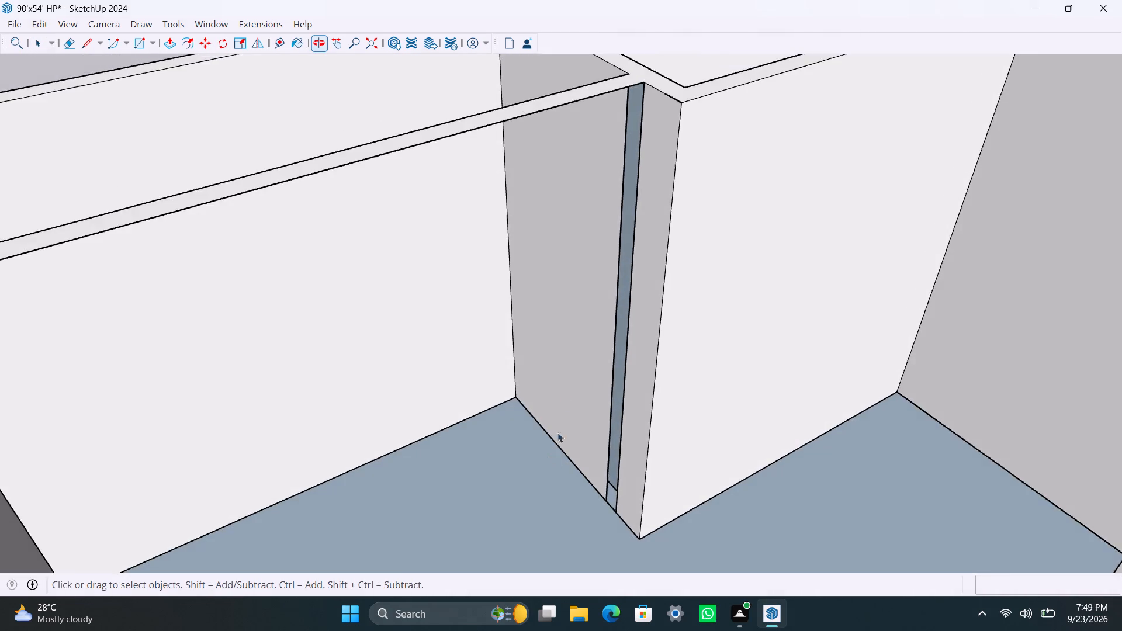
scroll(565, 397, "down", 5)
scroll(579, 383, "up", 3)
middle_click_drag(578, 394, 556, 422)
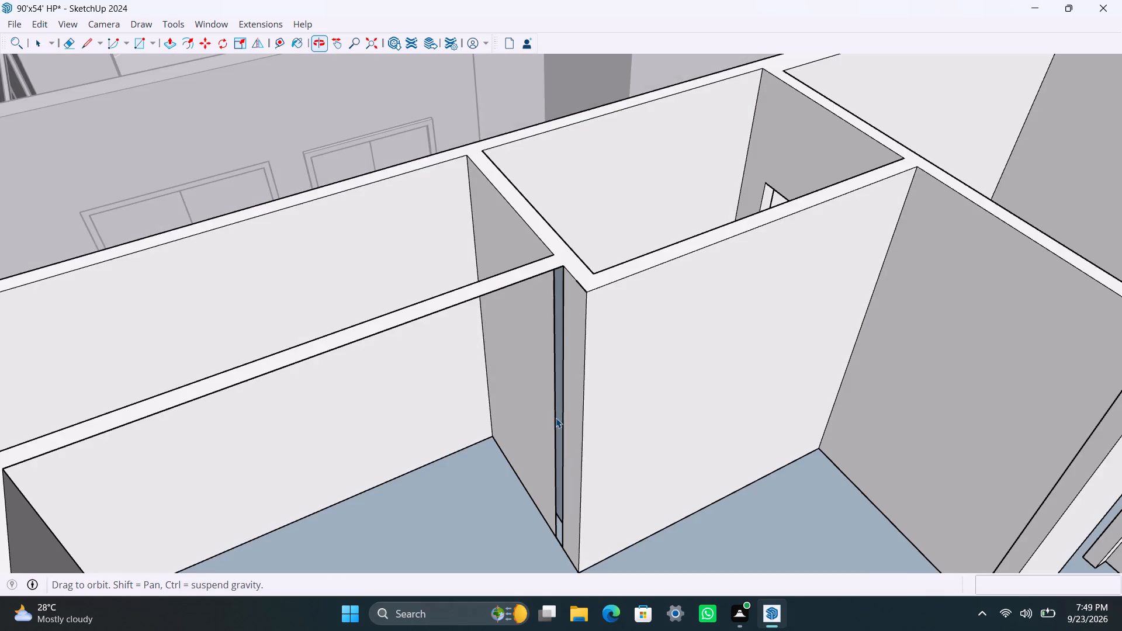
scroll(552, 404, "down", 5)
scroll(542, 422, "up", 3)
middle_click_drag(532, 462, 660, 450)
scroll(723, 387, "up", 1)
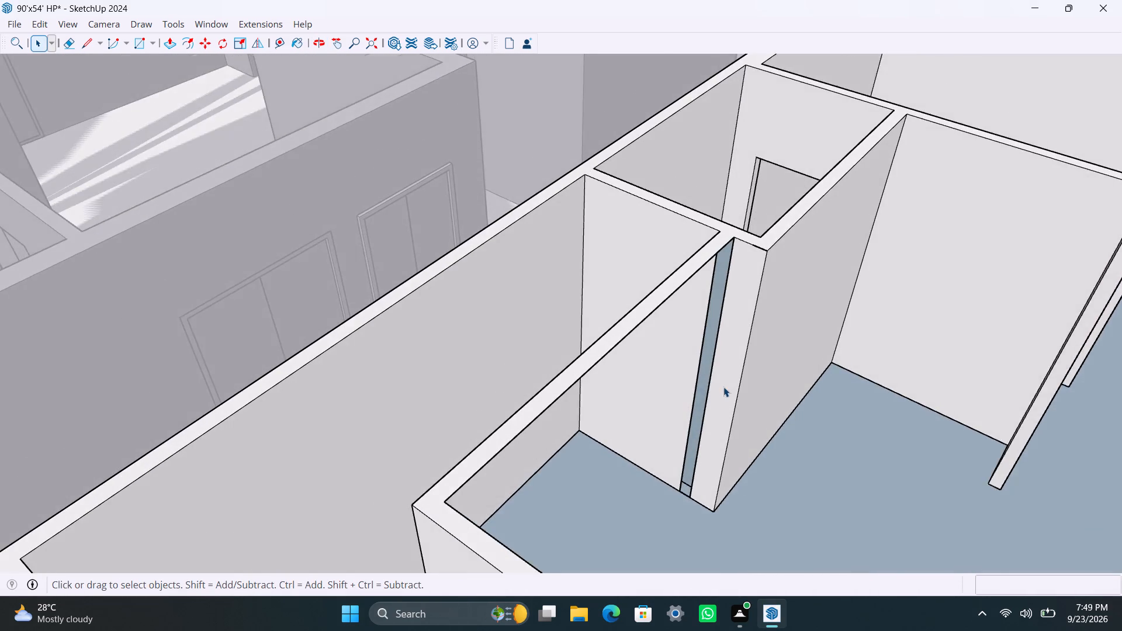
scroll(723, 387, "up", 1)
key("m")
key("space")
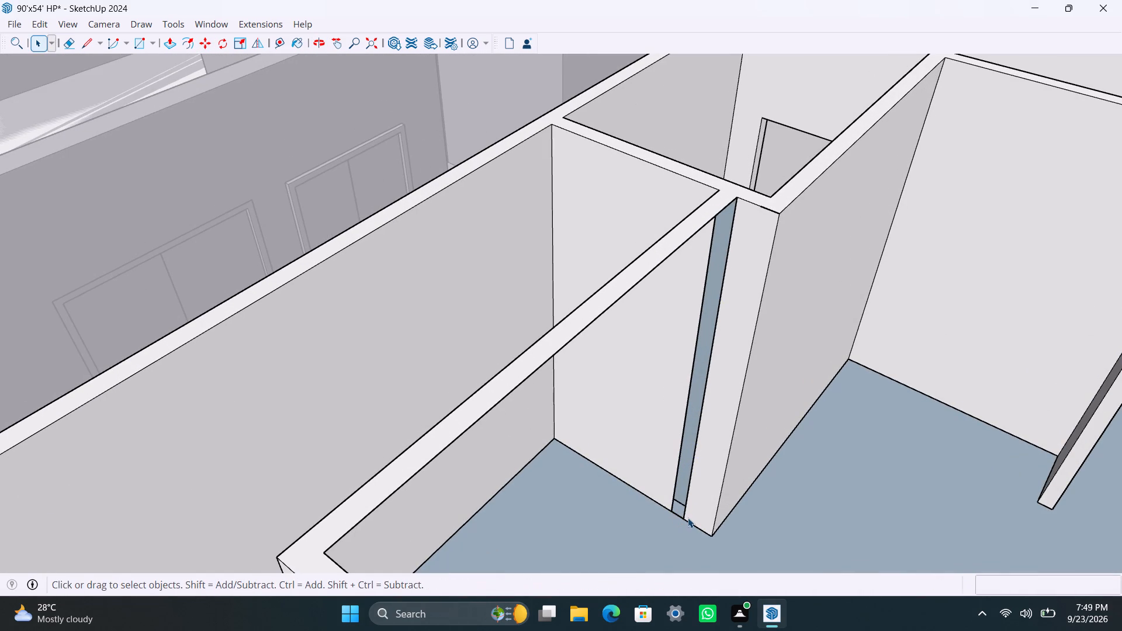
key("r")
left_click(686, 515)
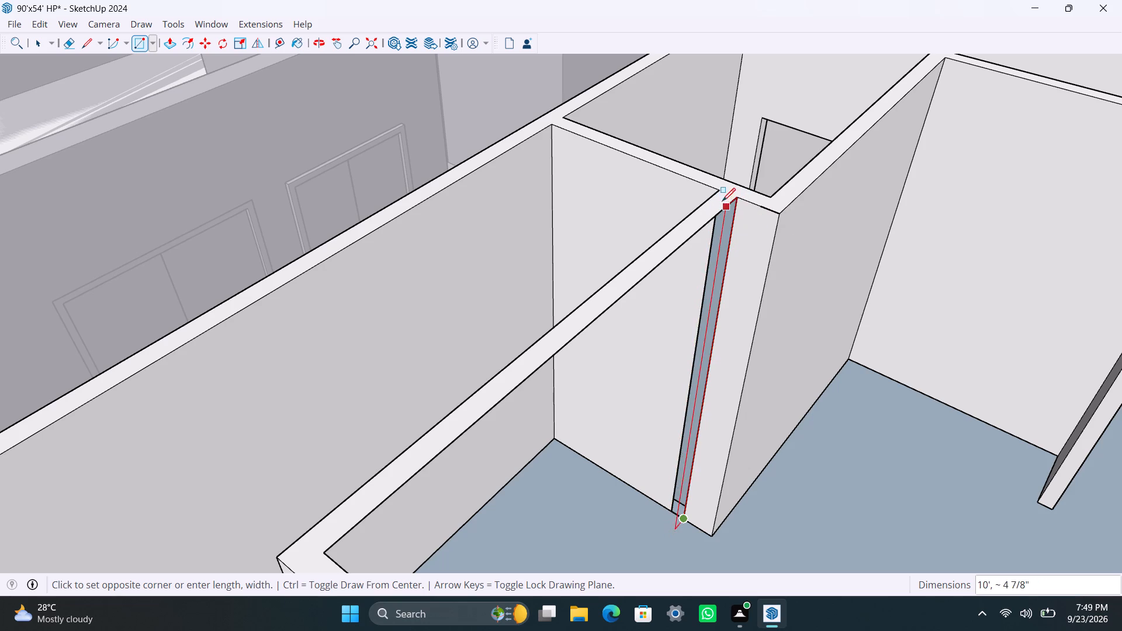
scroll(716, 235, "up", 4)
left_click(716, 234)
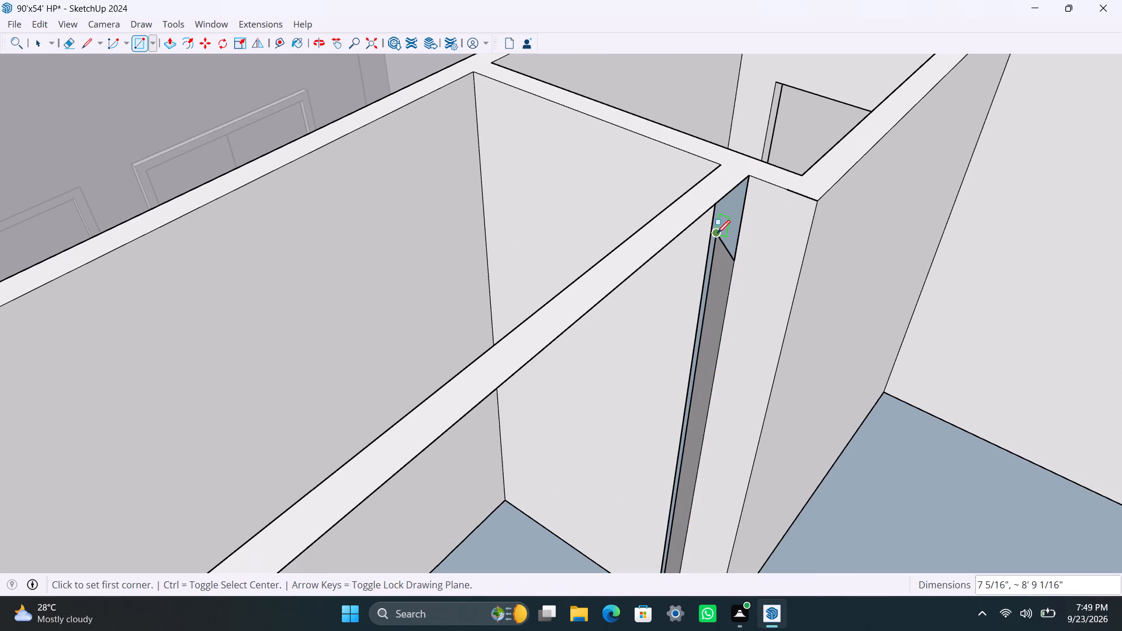
Undo the rectangle and the earlier doorway-wall edits back to the open gap between the two full-height wall pieces.
key("ctrl+z")
key("ctrl+z")
scroll(691, 314, "down", 2)
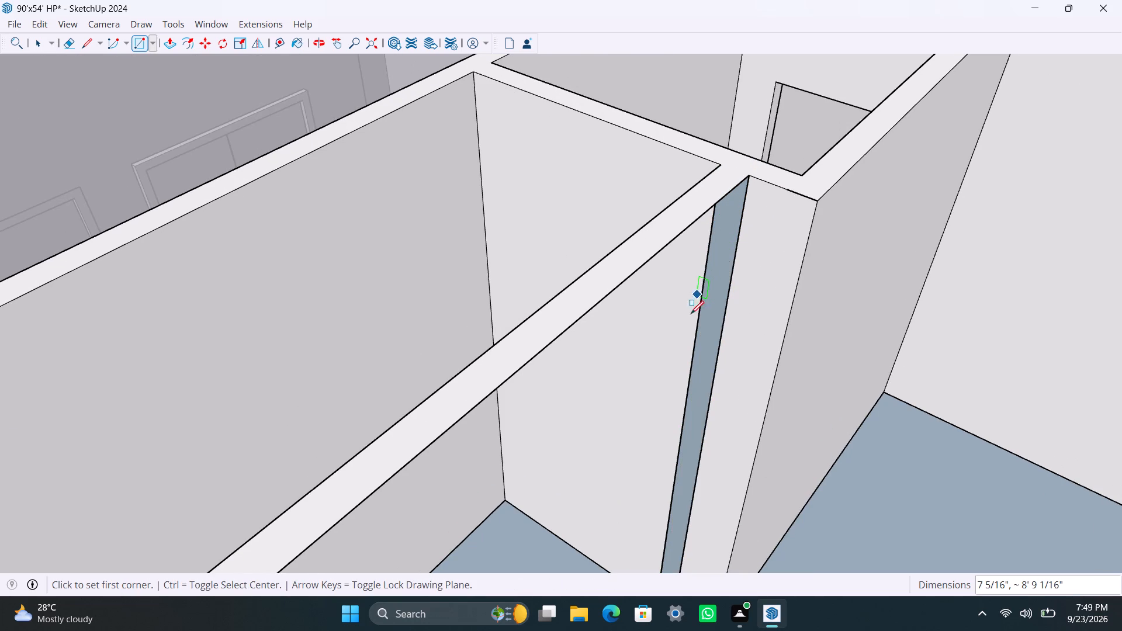
scroll(691, 314, "down", 8)
key("ctrl+z")
key("ctrl+z")
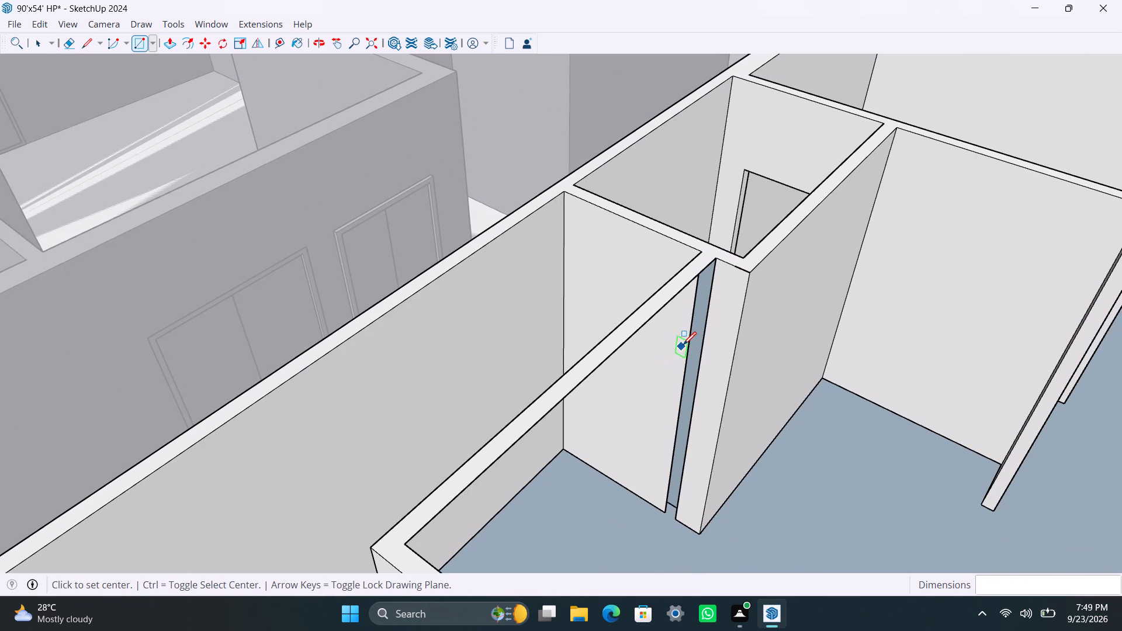
key("ctrl+z")
key("ctrl+z")
key("ctrl+z")
key("ctrl+z")
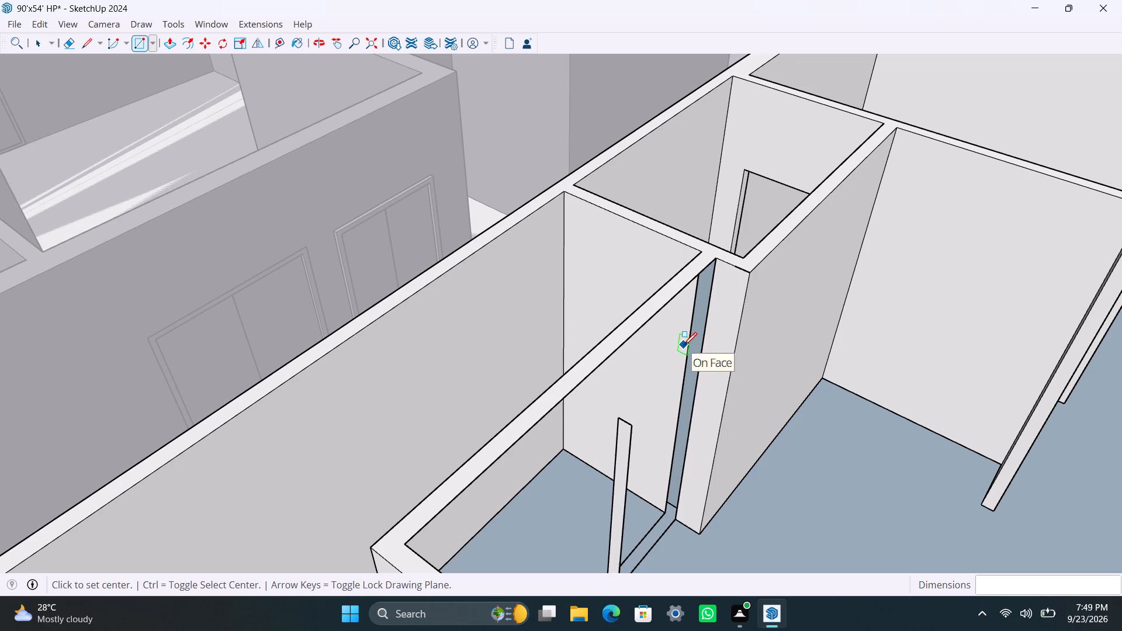
key("ctrl+z")
key("ctrl+z")
key("ctrl+z")
key("ctrl+z")
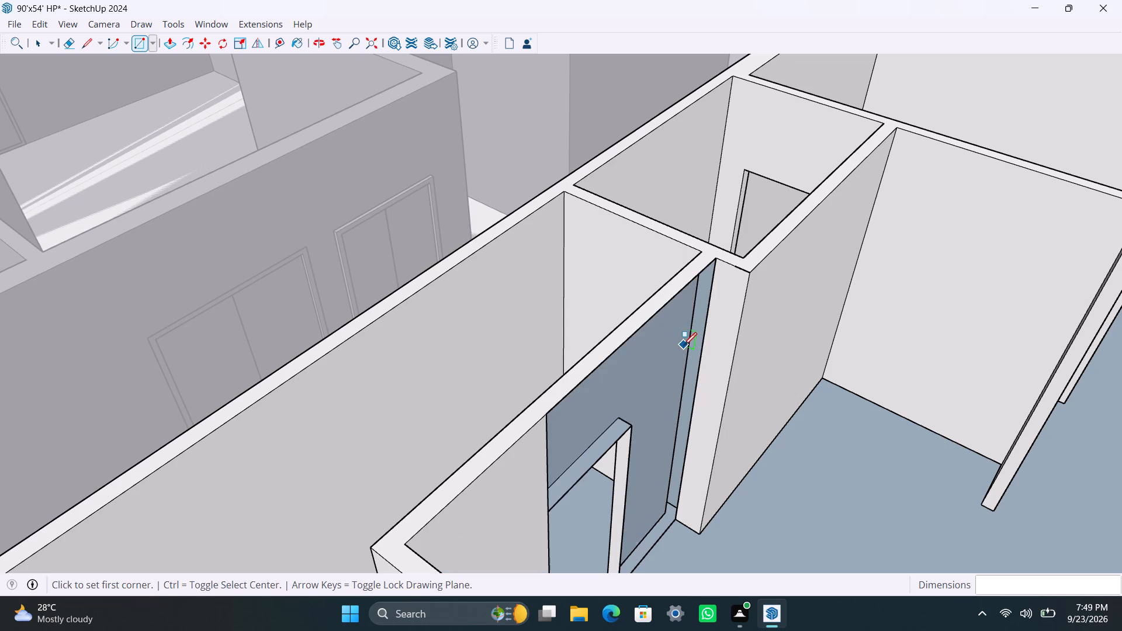
key("ctrl+z")
key("ctrl+z")
key("ctrl+z")
key("ctrl+z")
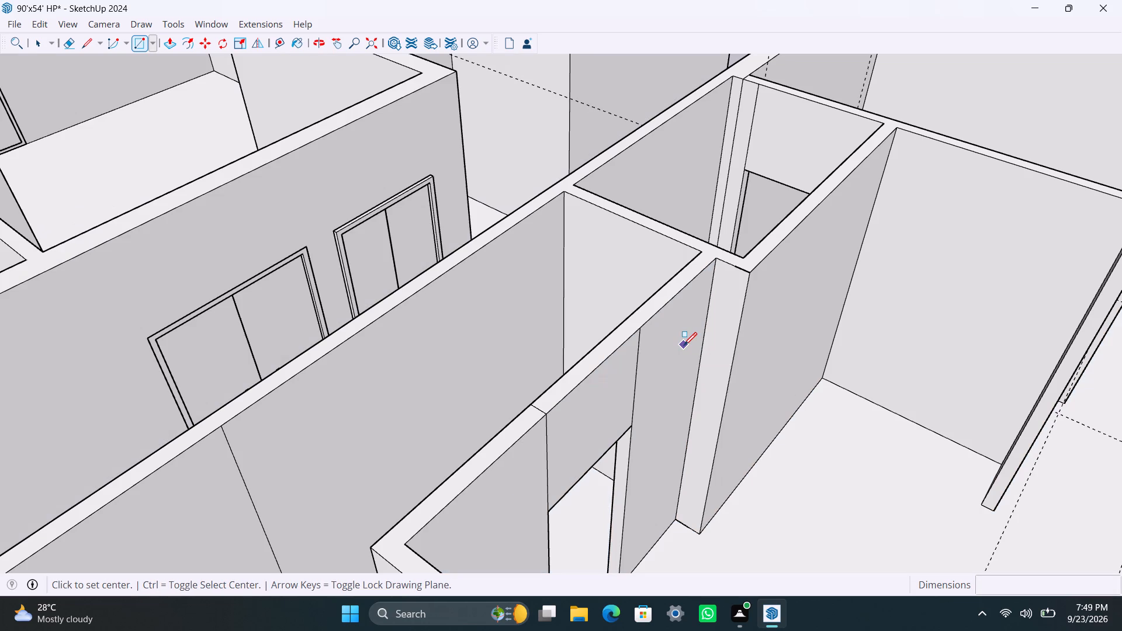
key("ctrl+z")
key("ctrl+z")
key("ctrl+z")
key("ctrl+z")
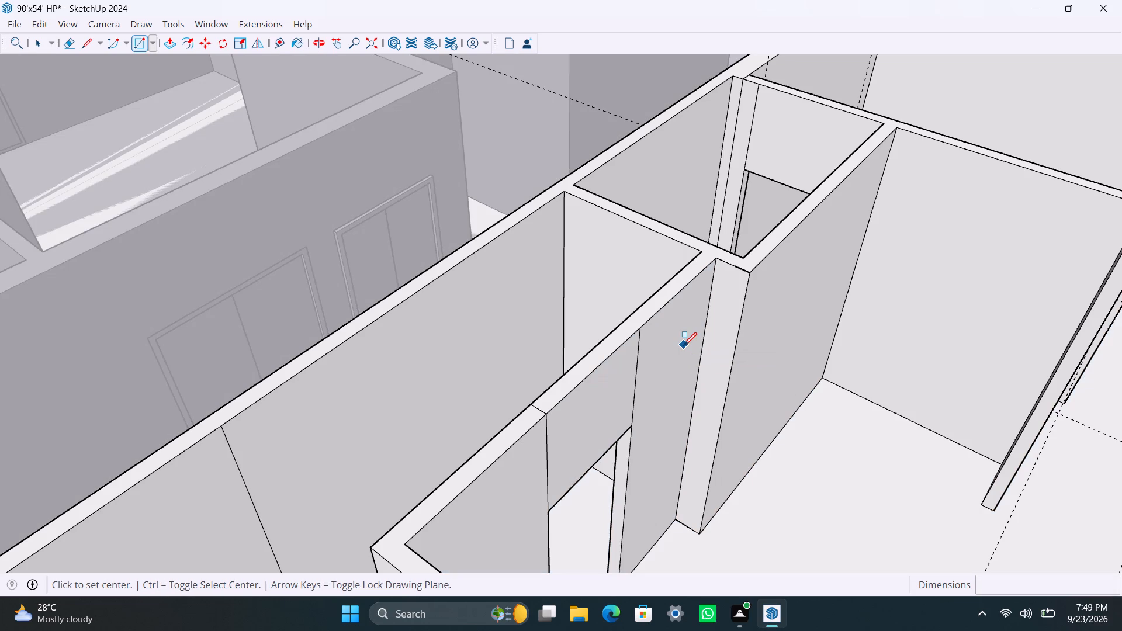
key("ctrl+z")
key("ctrl+z")
key("ctrl+z")
key("ctrl+z")
key("ctrl+z")
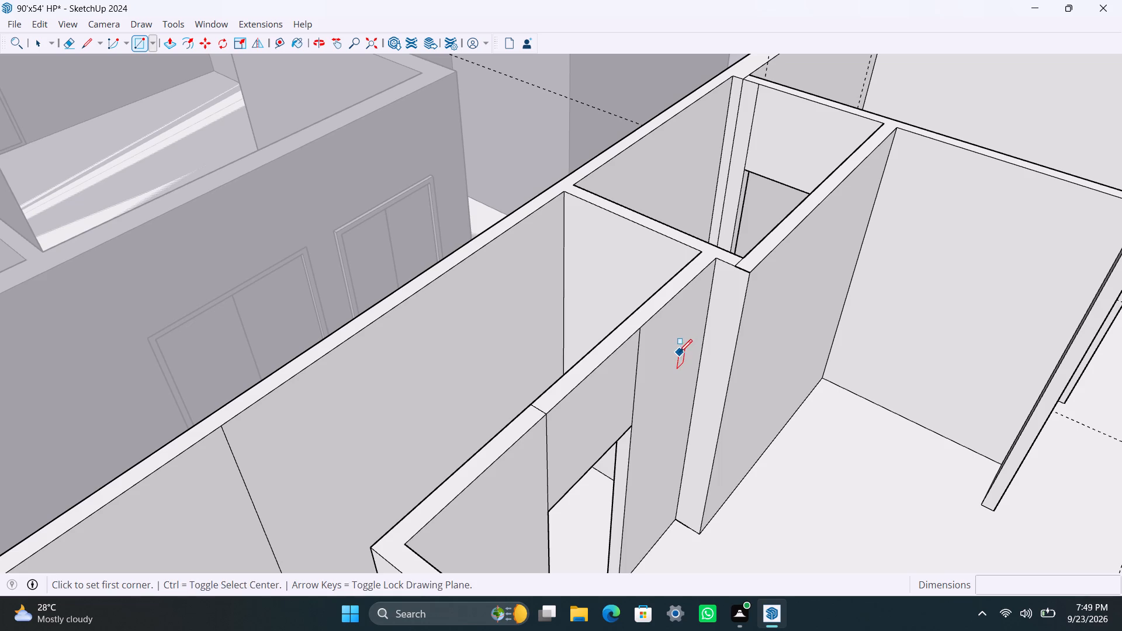
key("ctrl+z")
key("ctrl+z")
key("ctrl+z")
key("ctrl+z")
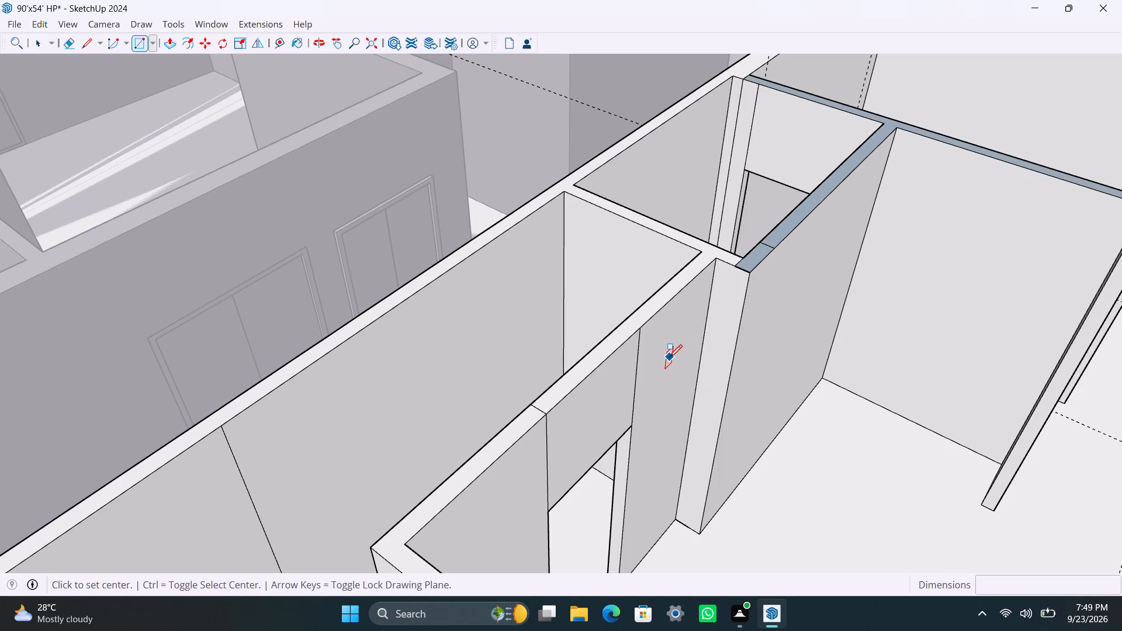
key("ctrl+z")
key("ctrl+z")
key("ctrl+z")
key("ctrl+z")
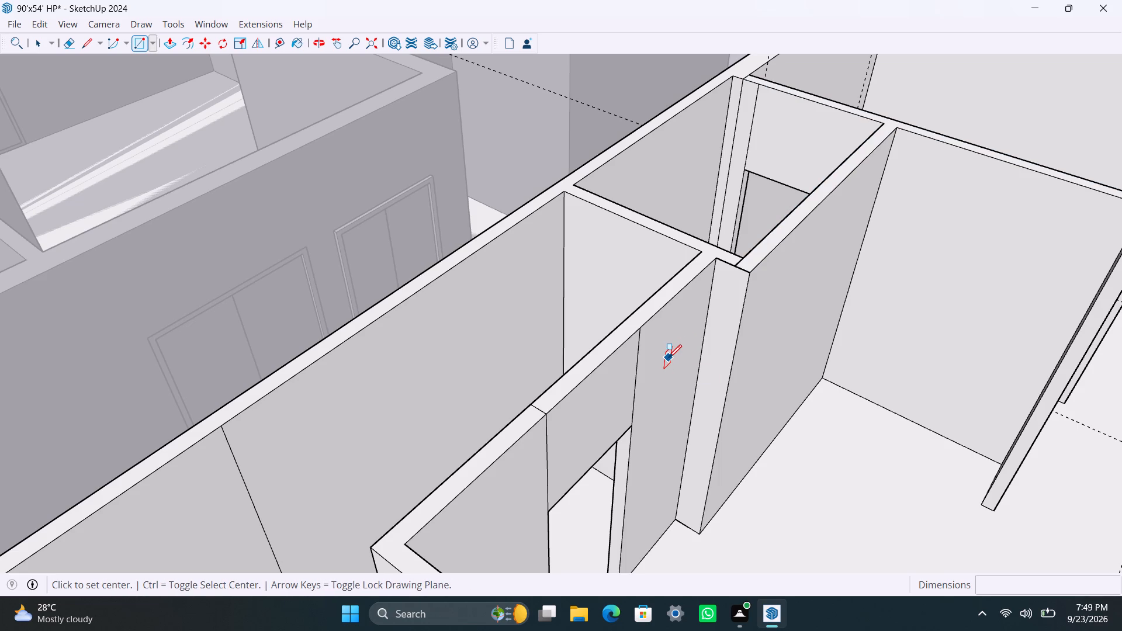
key("ctrl+z")
key("ctrl+z")
key("ctrl+z")
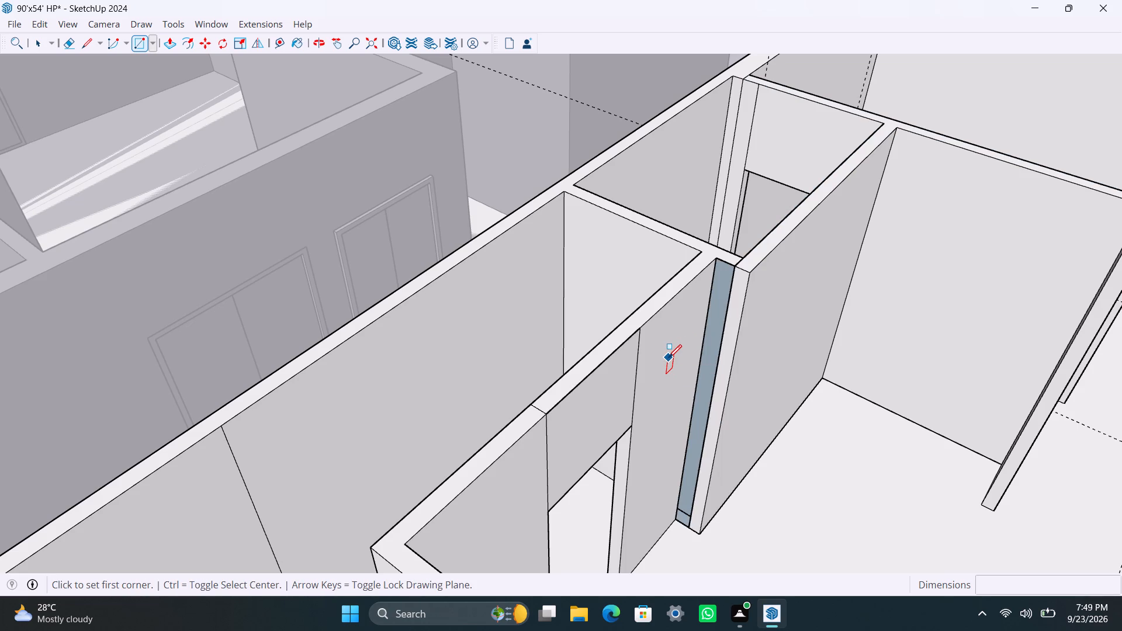
key("ctrl+z")
key("ctrl+z")
key("ctrl+z")
key("ctrl+z")
key("ctrl+z")
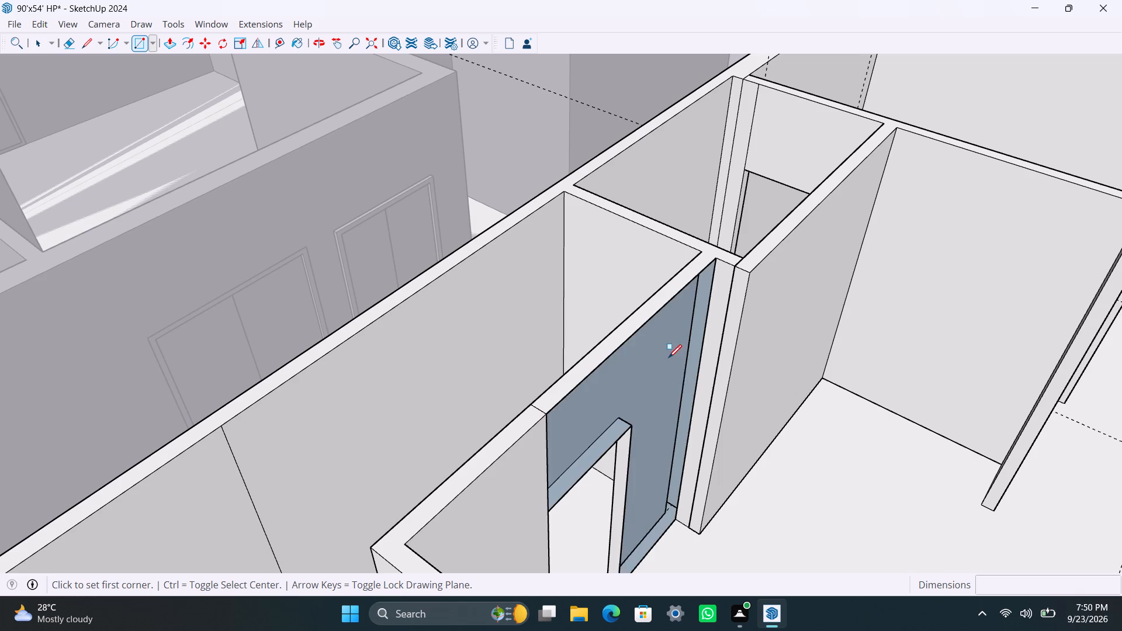
key("ctrl+z")
key("ctrl+z")
key("ctrl+z")
key("ctrl+z")
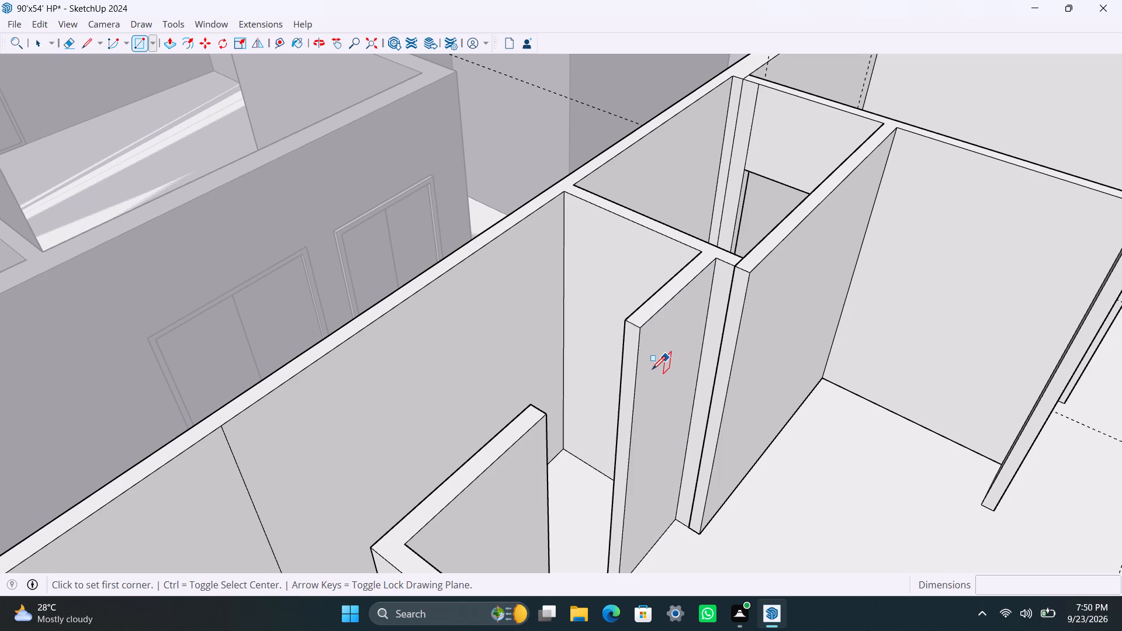
key("space")
scroll(628, 387, "down", 4)
middle_click_drag(632, 432, 389, 488)
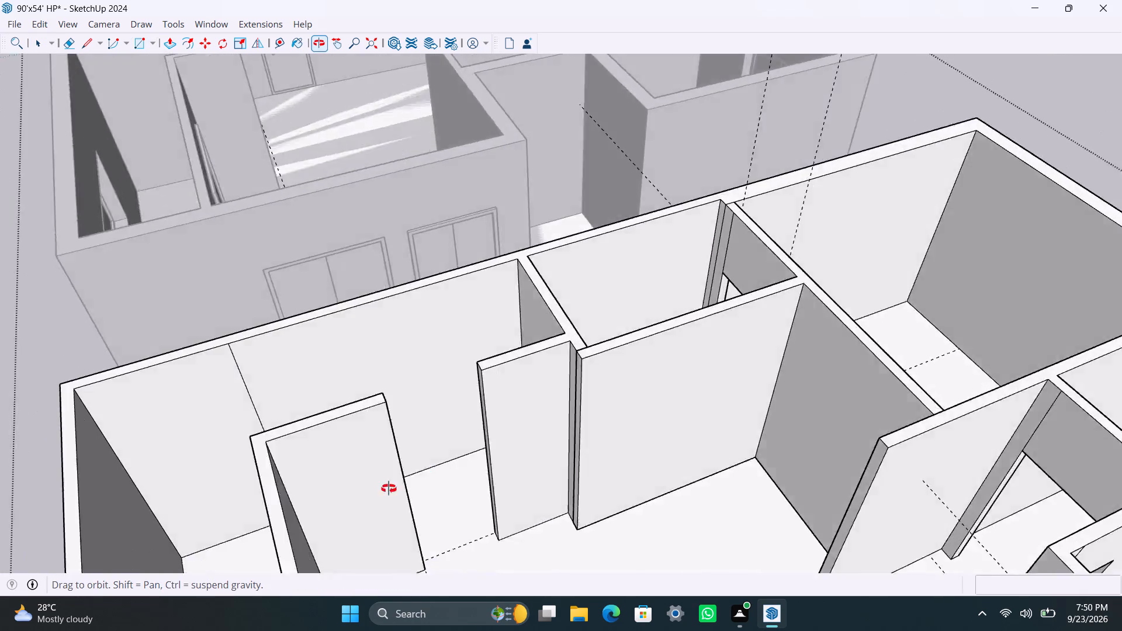
middle_click_drag(389, 488, 388, 489)
scroll(340, 483, "up", 5)
middle_click_drag(432, 421, 542, 425)
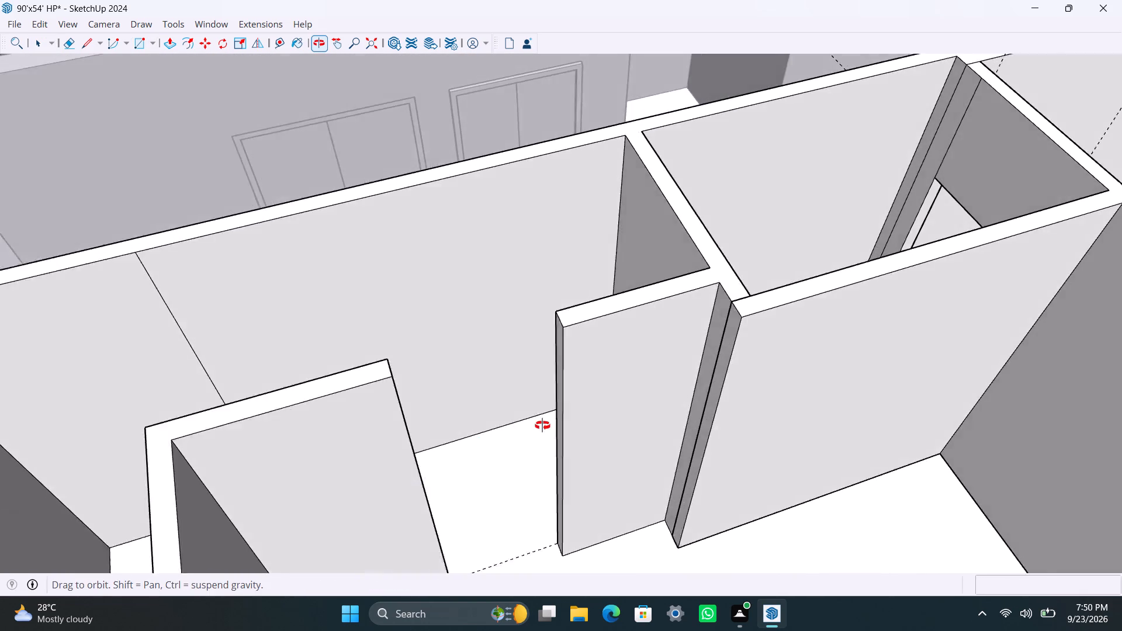
middle_click_drag(542, 425, 552, 425)
scroll(638, 414, "up", 1)
key("ctrl+z")
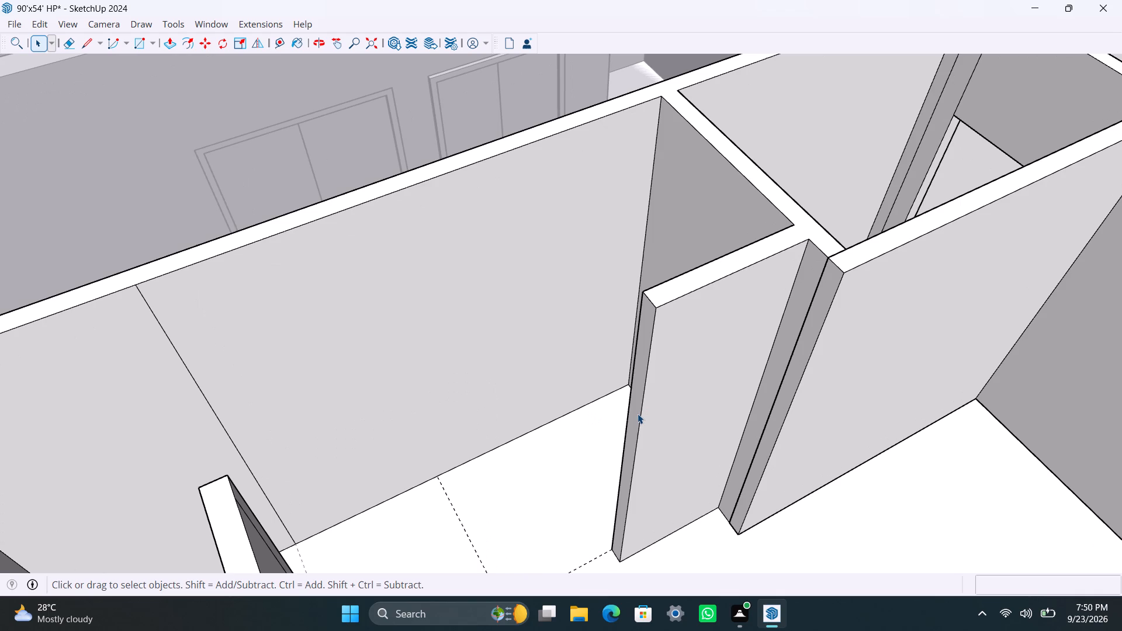
Push/Pull the end face of the short wall piece across the doorway gap until it meets the opposite wall piece.
left_click(638, 411)
key("p")
left_click_drag(671, 420, 450, 500)
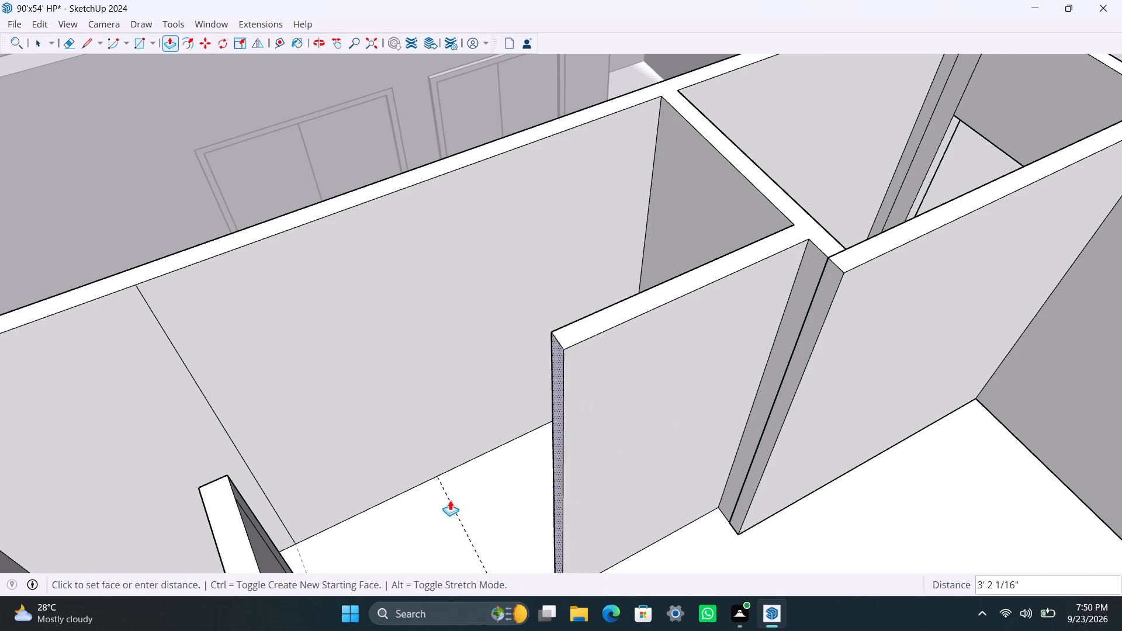
left_click_drag(450, 500, 217, 551)
key("space")
Delete the seam edge crossing the wall top where the extended wall meets the corner.
scroll(200, 483, "up", 2)
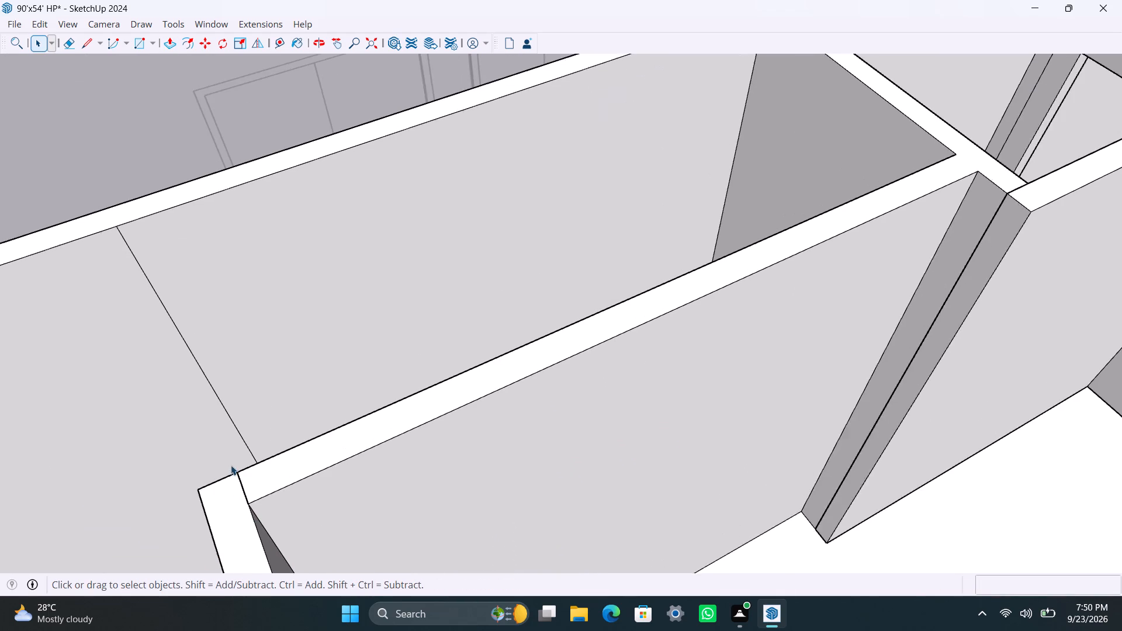
scroll(231, 465, "up", 3)
left_click(241, 483)
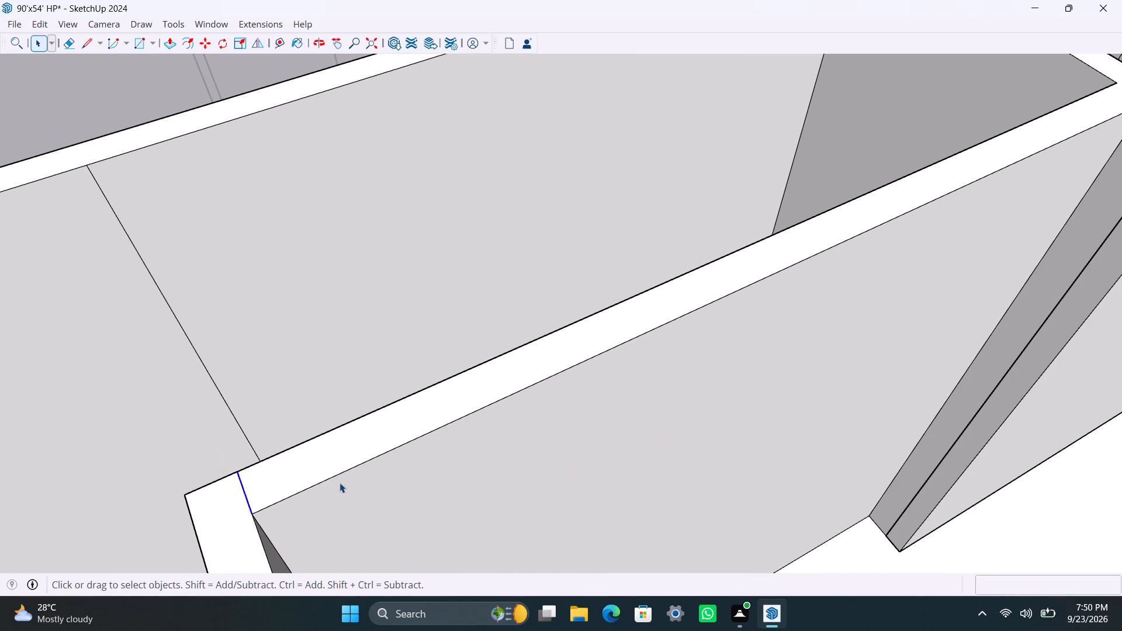
key("Delete")
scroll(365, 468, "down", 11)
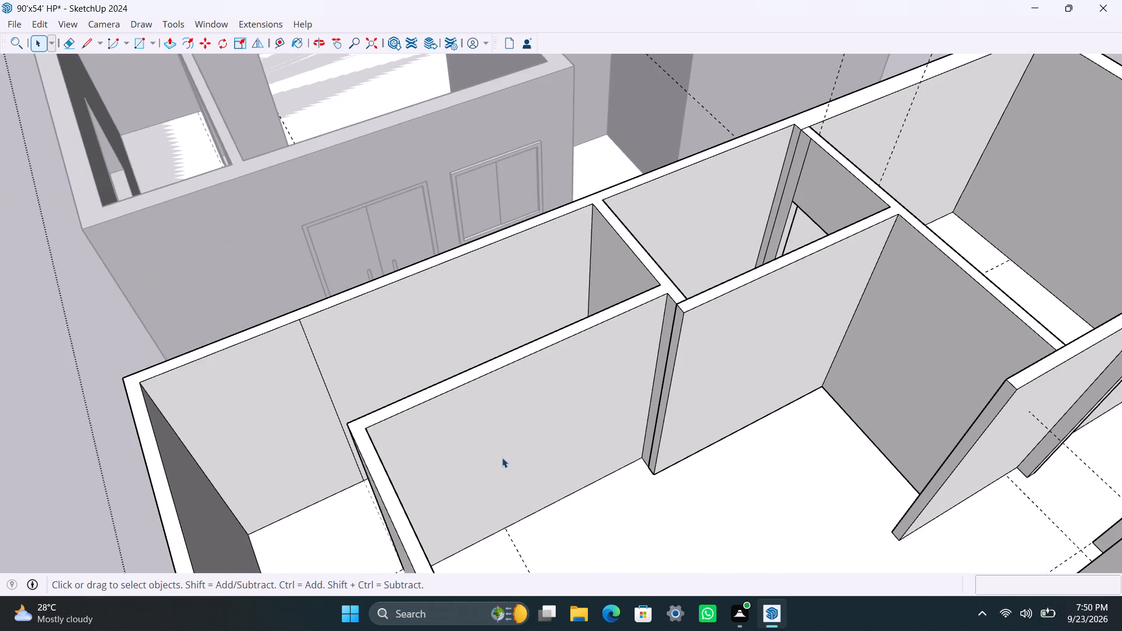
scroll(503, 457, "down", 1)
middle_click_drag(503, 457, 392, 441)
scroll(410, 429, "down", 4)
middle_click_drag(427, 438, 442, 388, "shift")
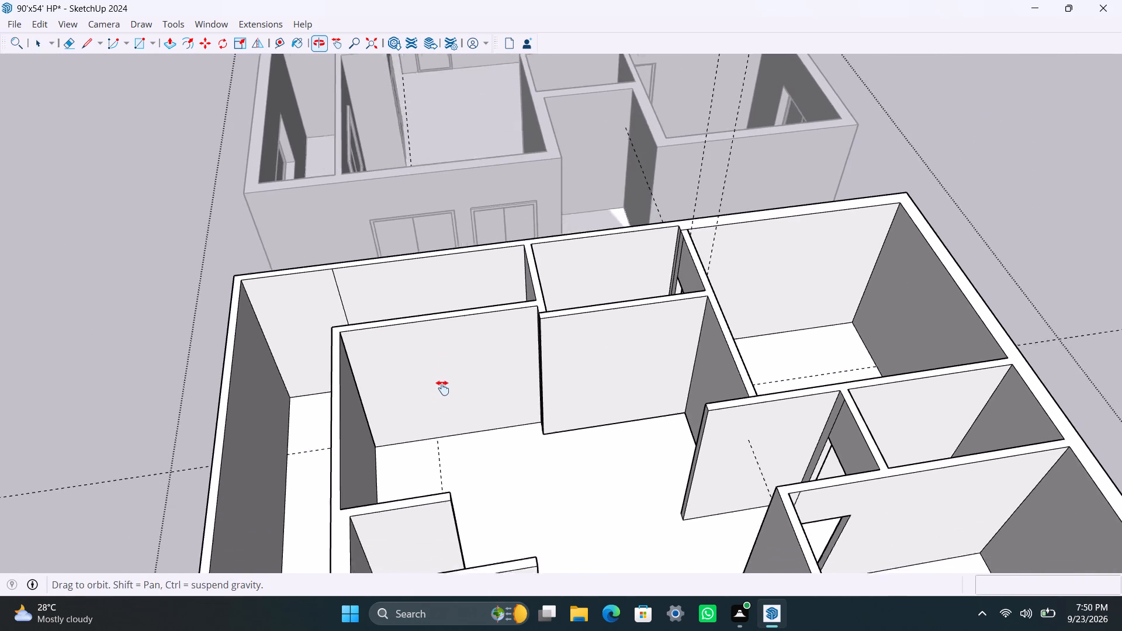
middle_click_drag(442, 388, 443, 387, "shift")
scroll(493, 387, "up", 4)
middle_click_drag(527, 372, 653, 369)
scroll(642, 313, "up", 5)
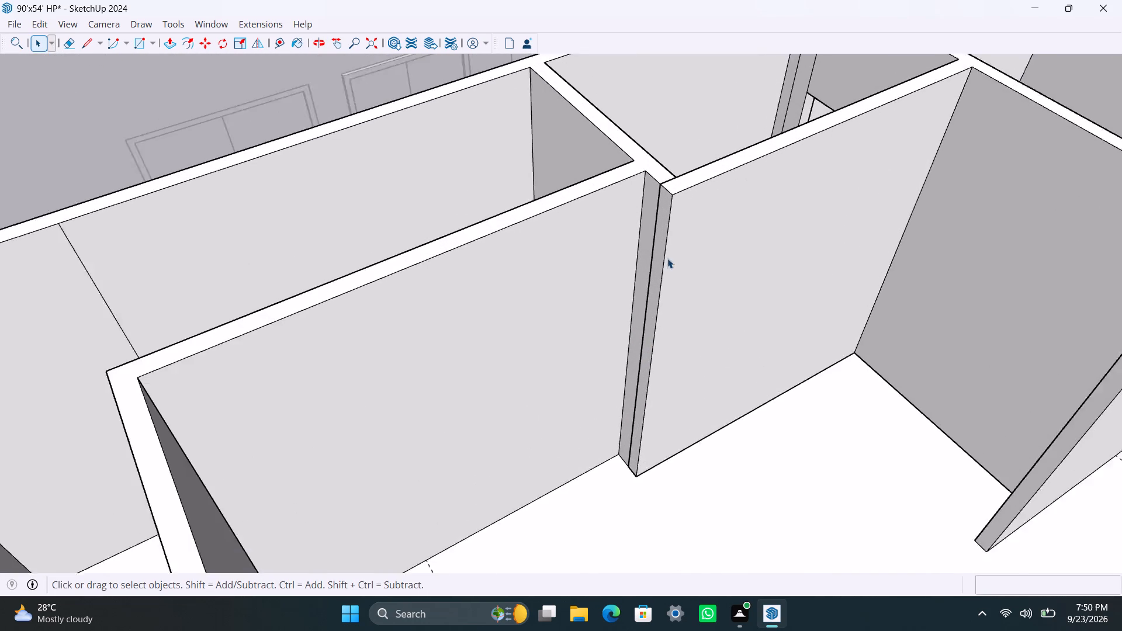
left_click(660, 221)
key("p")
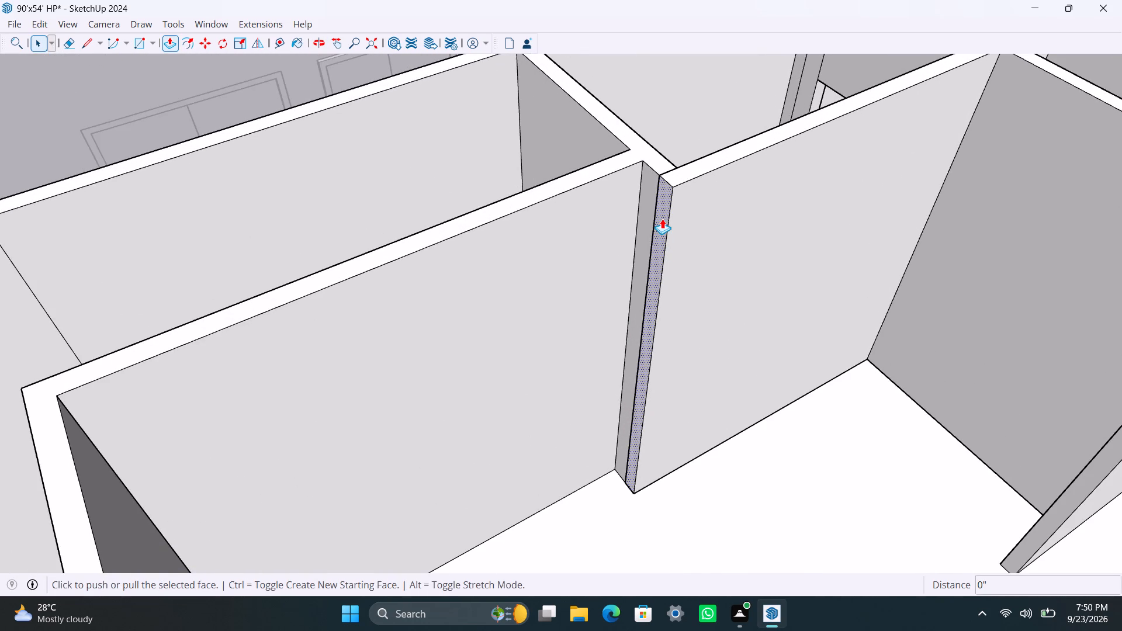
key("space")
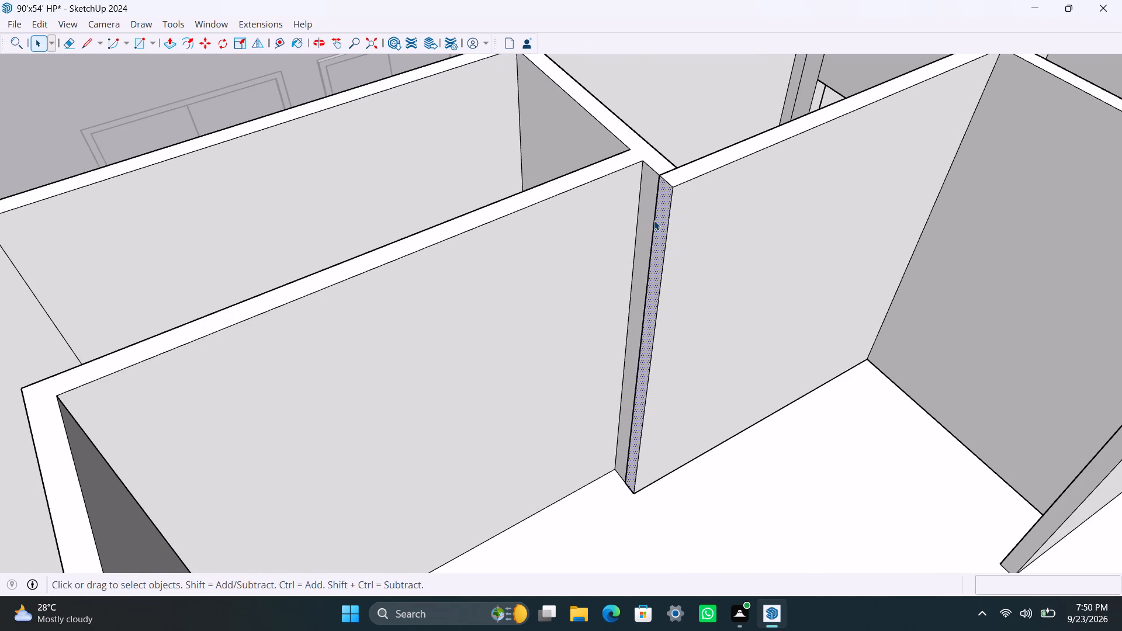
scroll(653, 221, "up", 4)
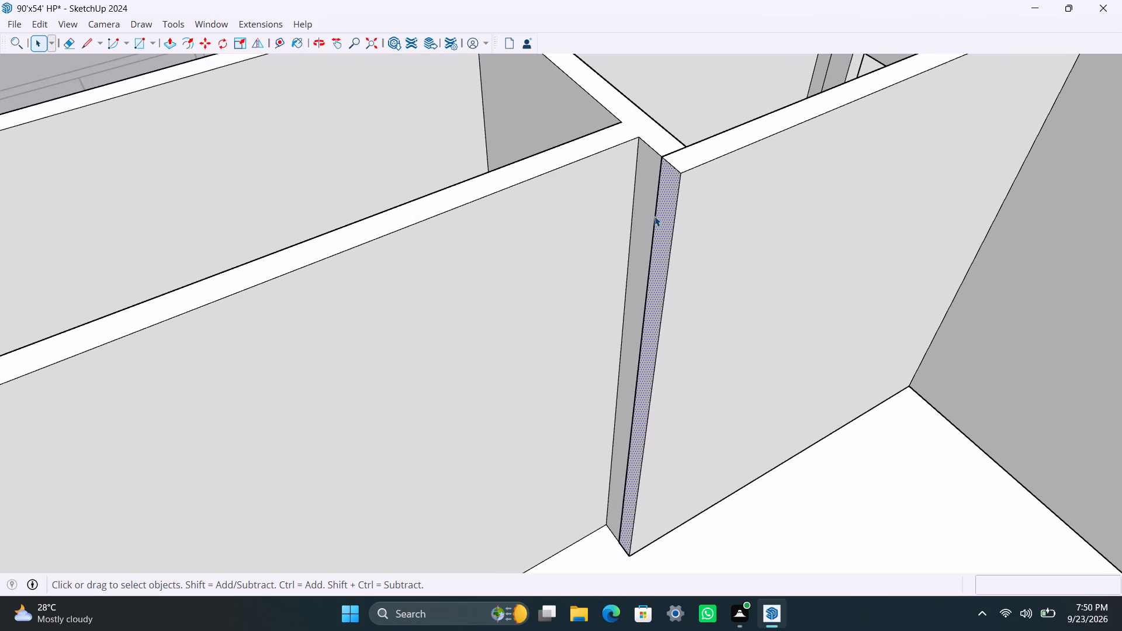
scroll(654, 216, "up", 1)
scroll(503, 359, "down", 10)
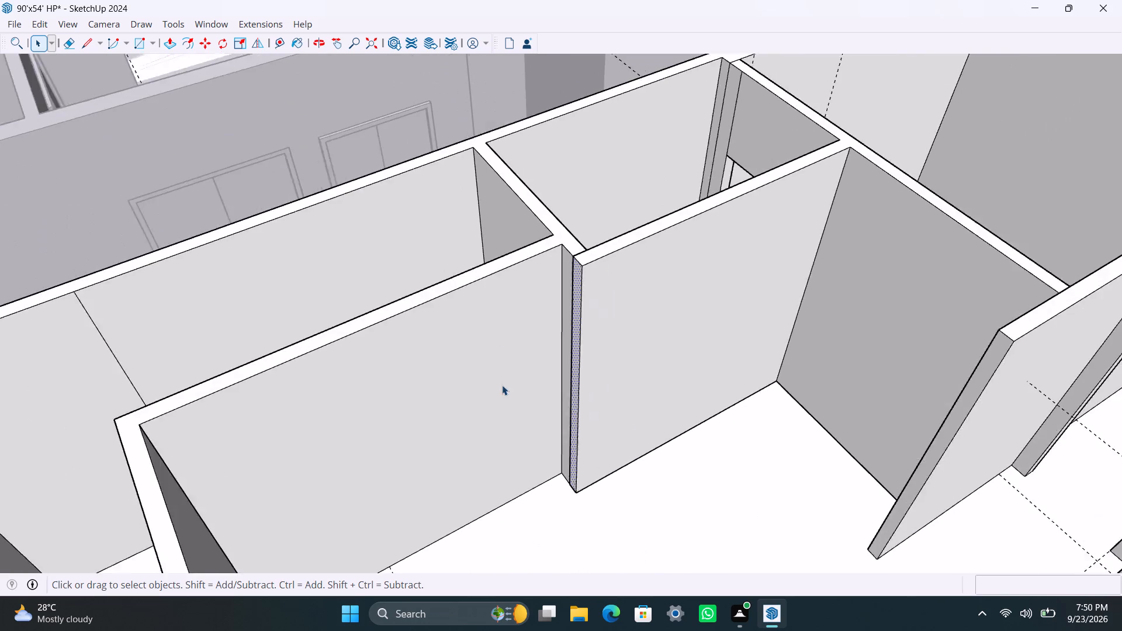
Place a vertical guide on the extended wall, 3' 6" from the room's inner corner edge, at the existing floor guide.
middle_click_drag(502, 387, 433, 394)
scroll(399, 449, "up", 1)
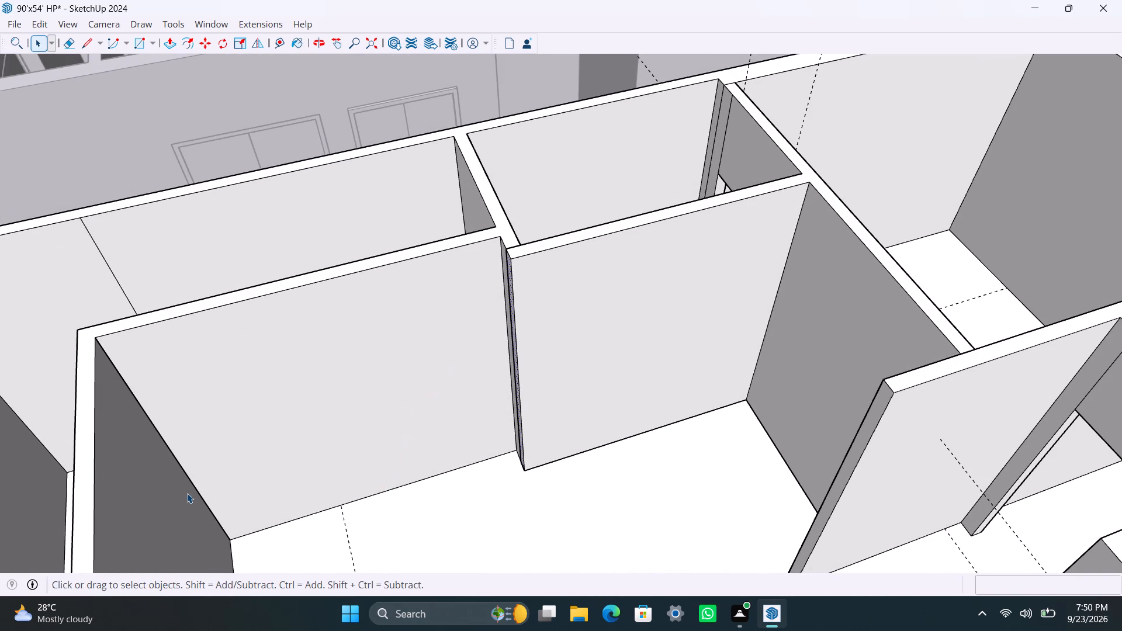
key("t")
left_click(193, 477)
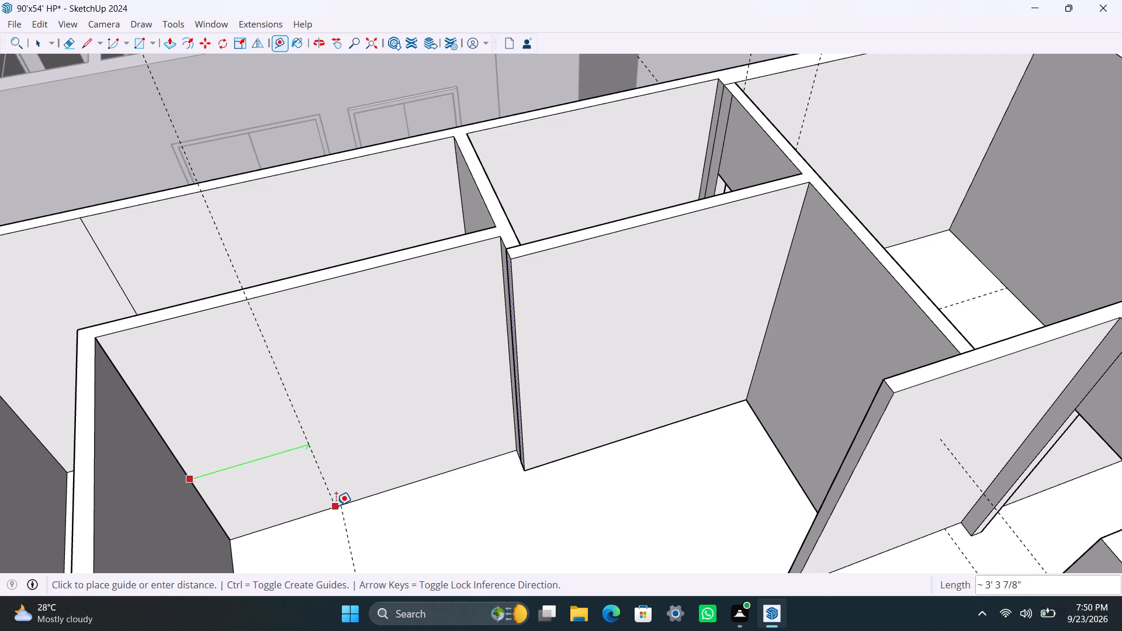
scroll(340, 505, "up", 6)
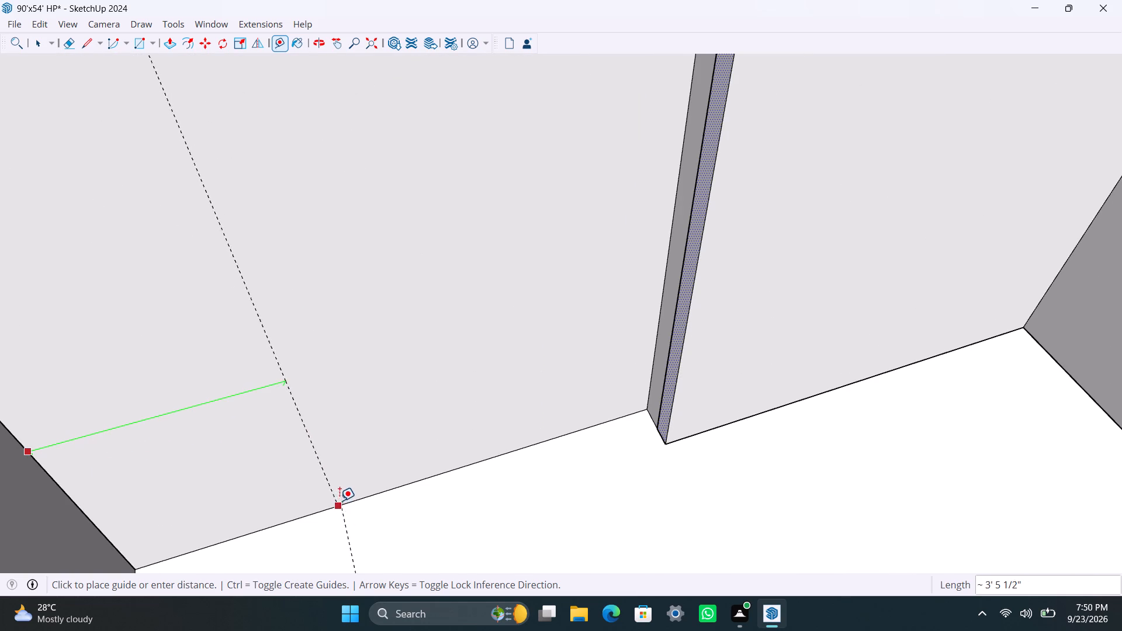
left_click(339, 509)
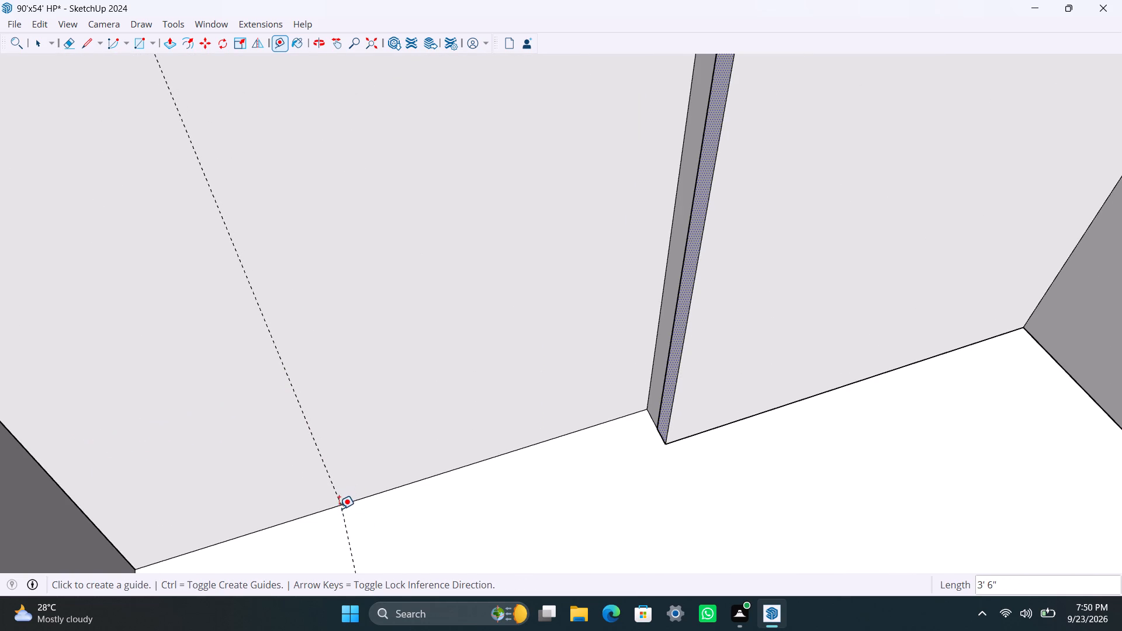
Place a second vertical guide on the extended wall, 3' from the existing vertical guide.
left_click(303, 409)
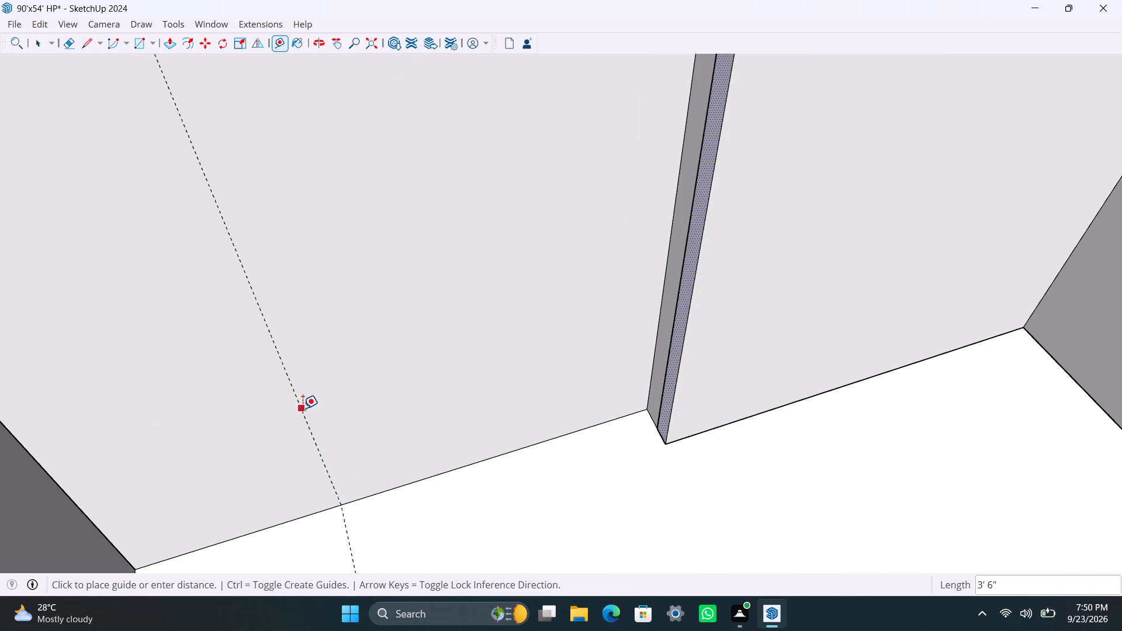
type("3'")
key("Return")
key("space")
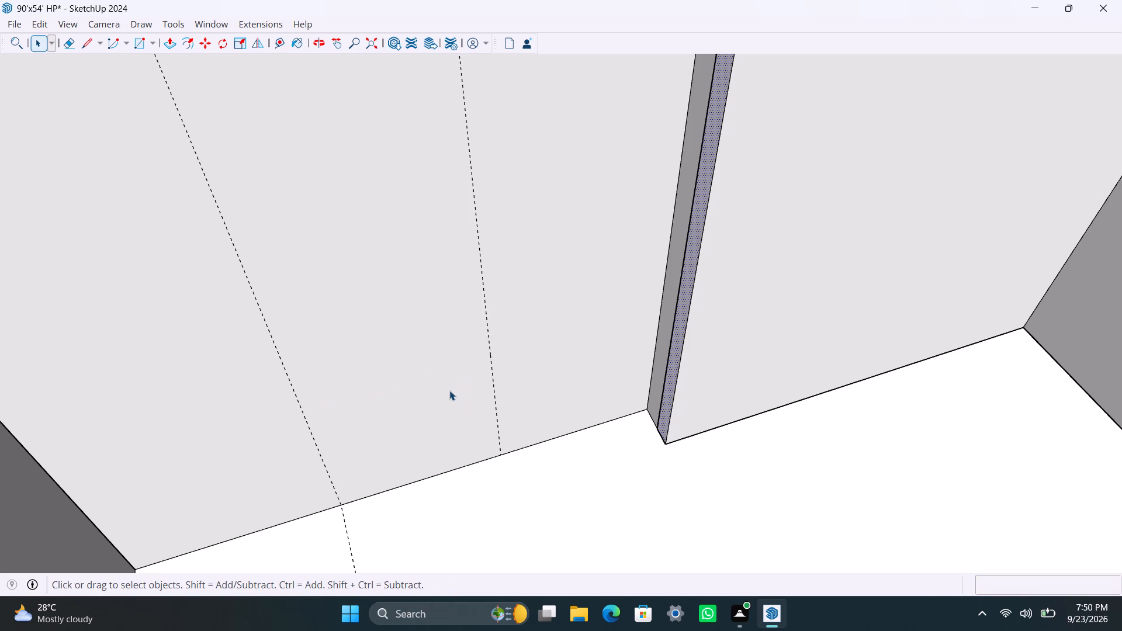
Place a horizontal guide on the extended wall, 3' below its top edge.
scroll(510, 314, "down", 9)
middle_click_drag(476, 311, 424, 313)
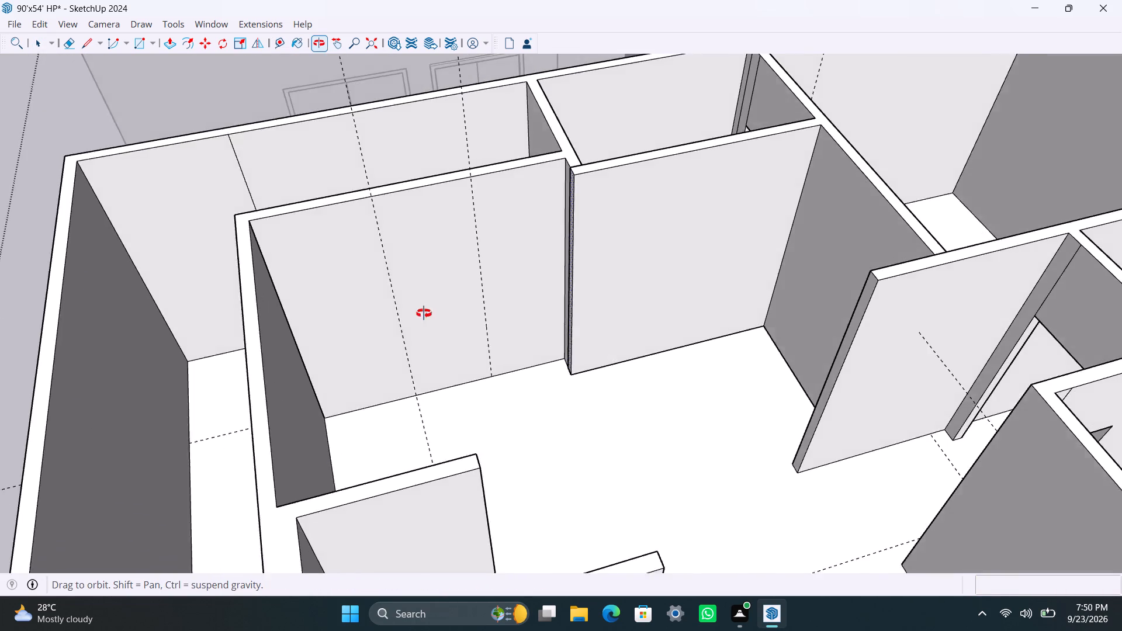
middle_click_drag(424, 313, 367, 320)
key("t")
left_click_drag(398, 164, 394, 190)
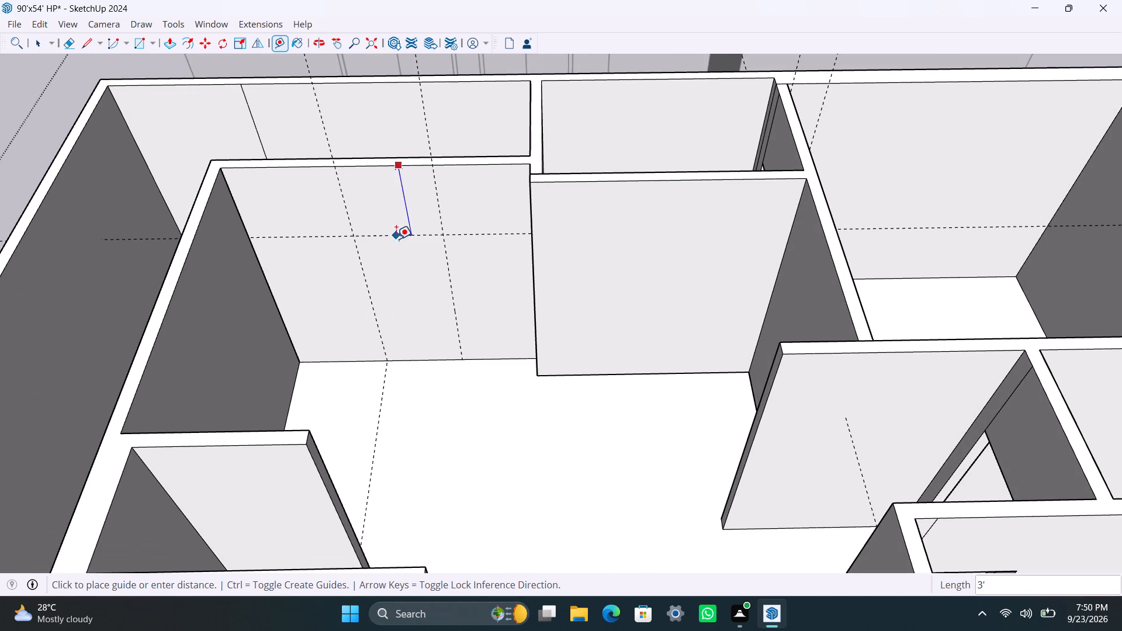
type("3'")
key("Return")
key("space")
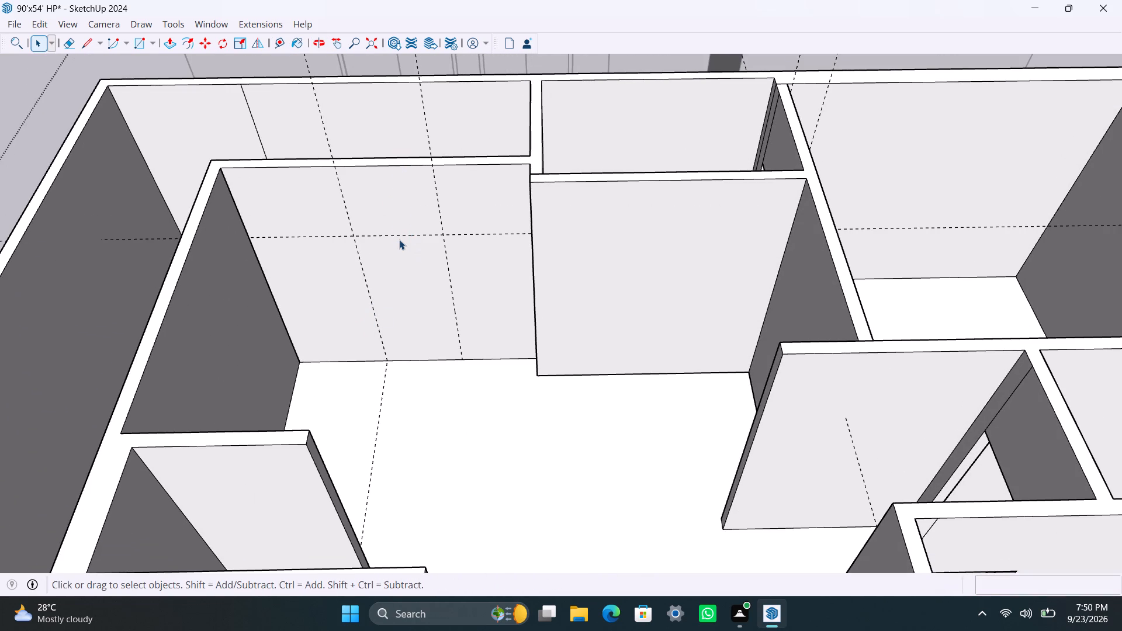
Draw a 3' wide door rectangle between the two vertical guides, from the horizontal guide down to the floor.
scroll(399, 242, "up", 1)
key("r")
scroll(394, 270, "down", 5)
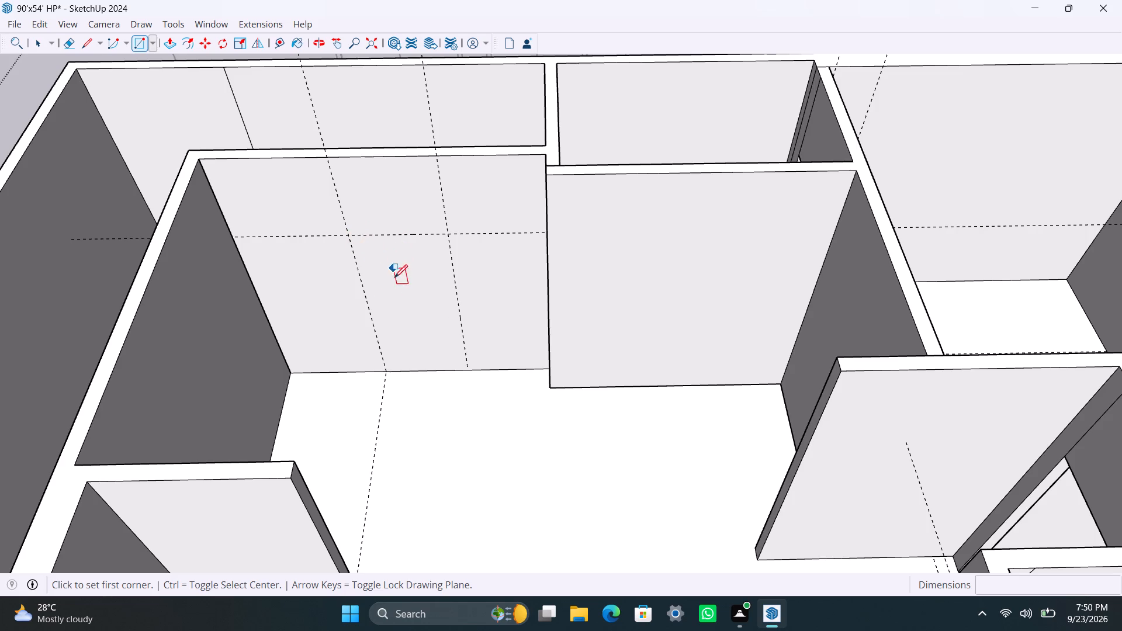
key("space")
scroll(375, 268, "up", 4)
key("r")
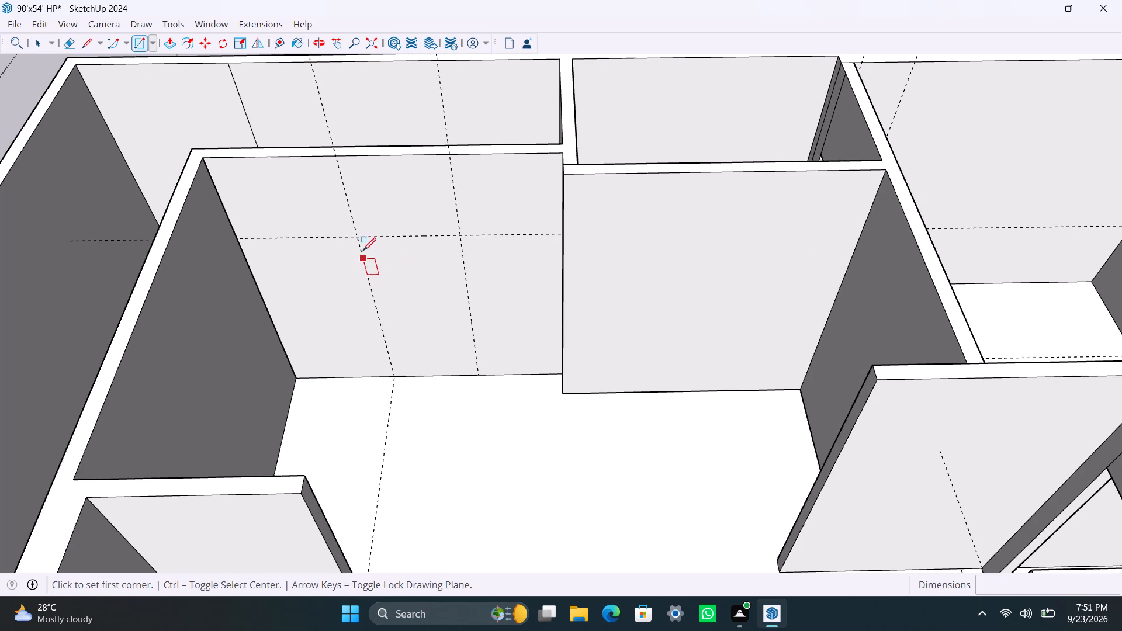
left_click(361, 237)
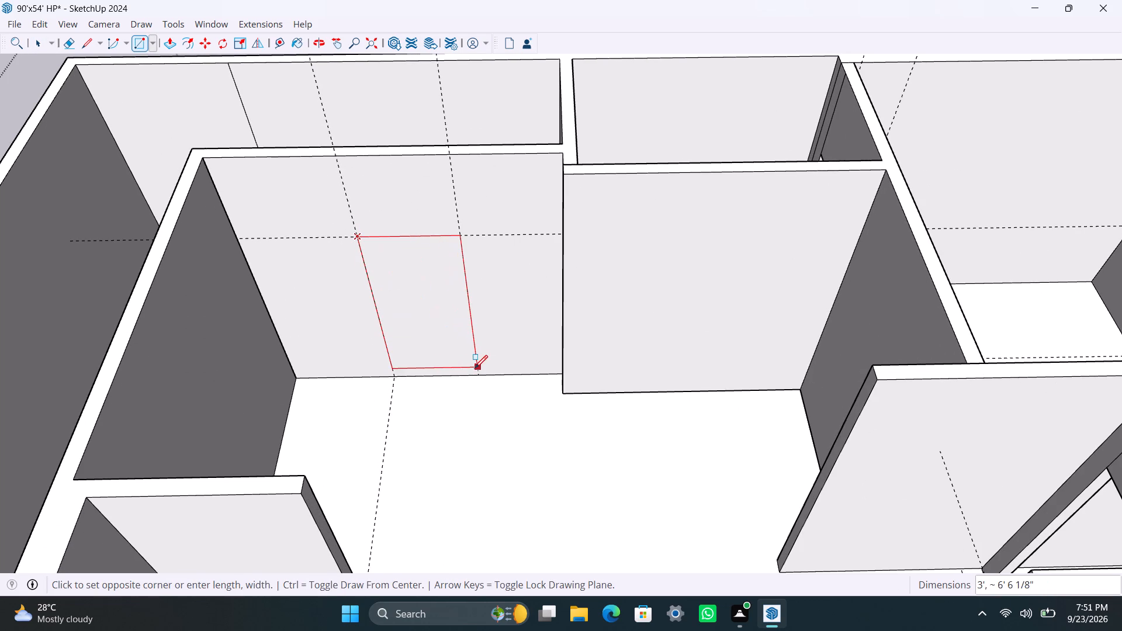
left_click(475, 372)
key("space")
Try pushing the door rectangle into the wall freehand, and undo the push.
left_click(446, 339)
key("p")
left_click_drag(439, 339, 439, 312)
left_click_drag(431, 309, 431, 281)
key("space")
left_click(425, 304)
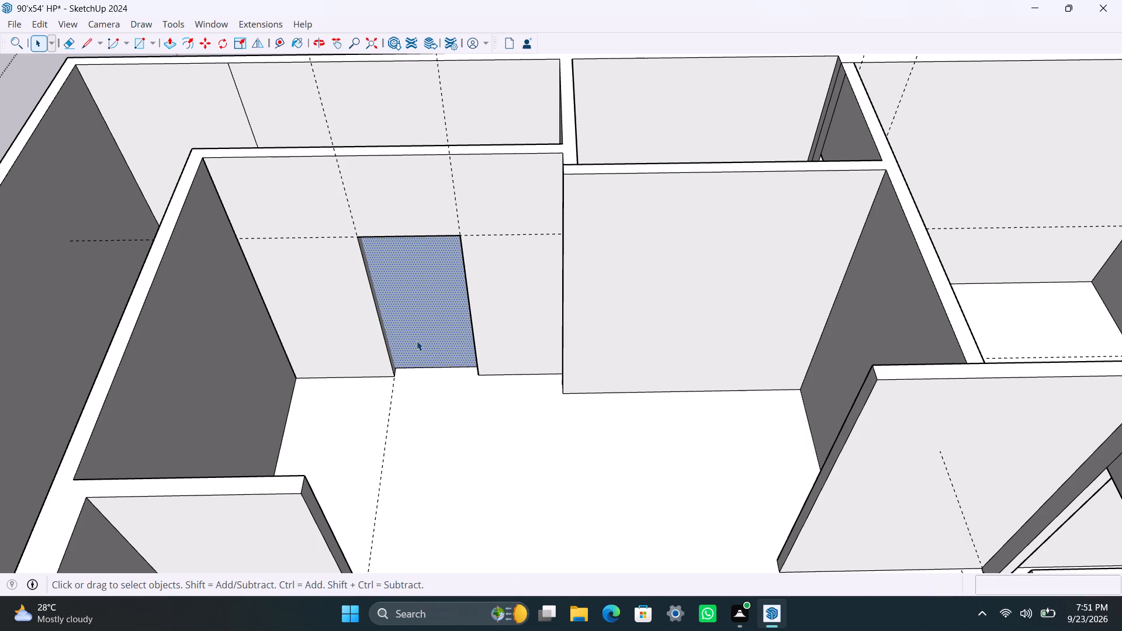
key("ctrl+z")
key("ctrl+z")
Push the door rectangle 4.5" through the wall to cut the door opening.
left_click(417, 340)
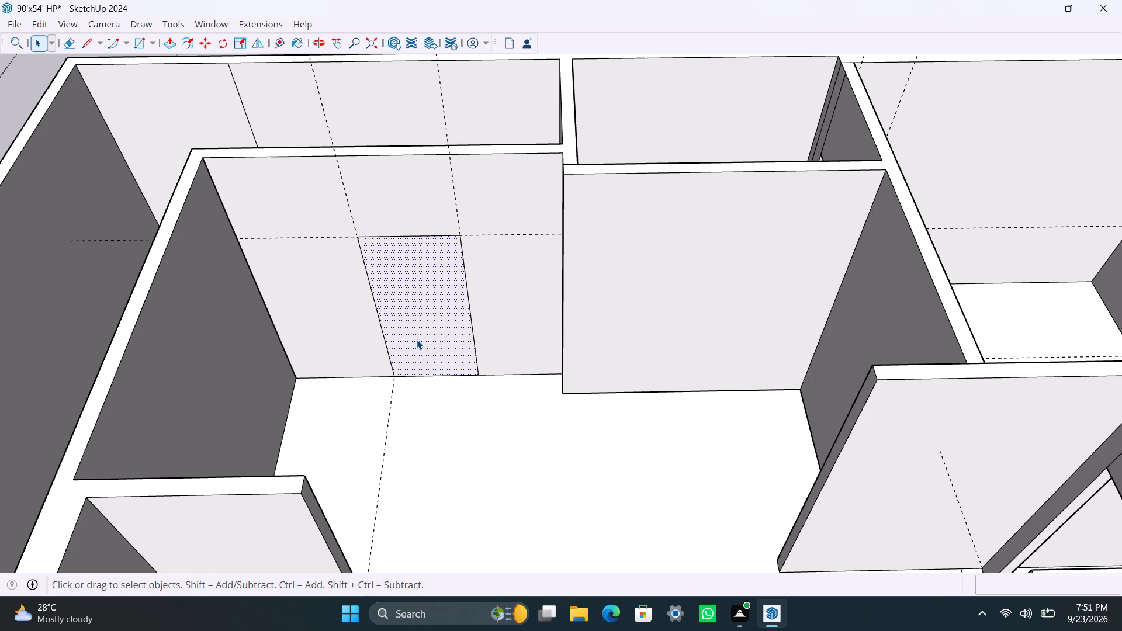
key("p")
left_click_drag(417, 339, 423, 314)
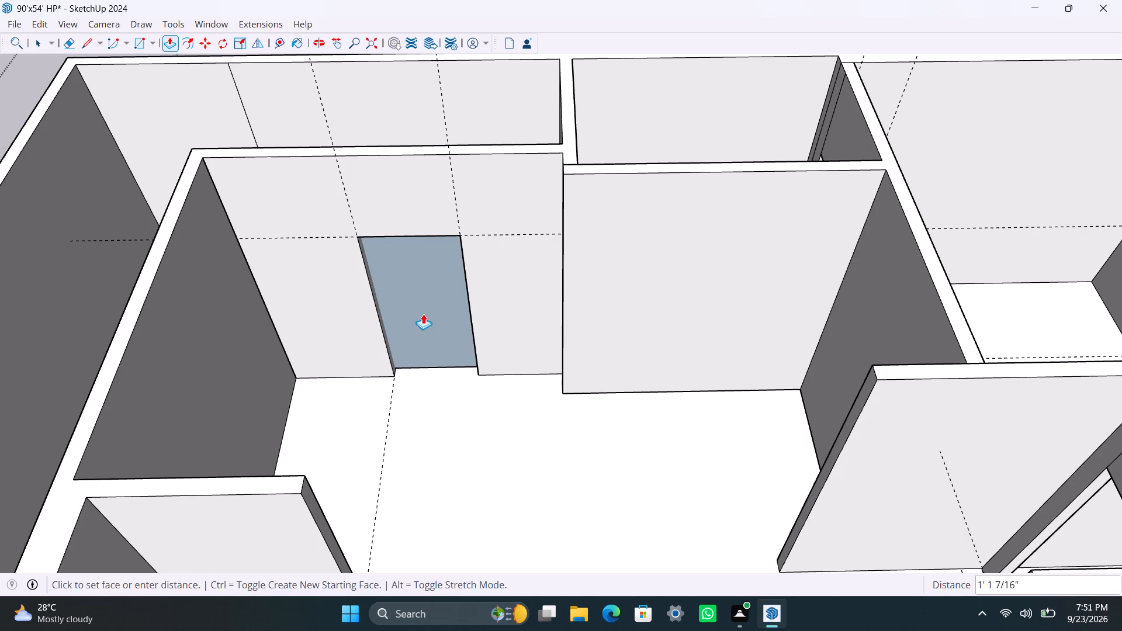
left_click_drag(423, 314, 424, 313)
type("4.5\"")
key("Return")
key("space")
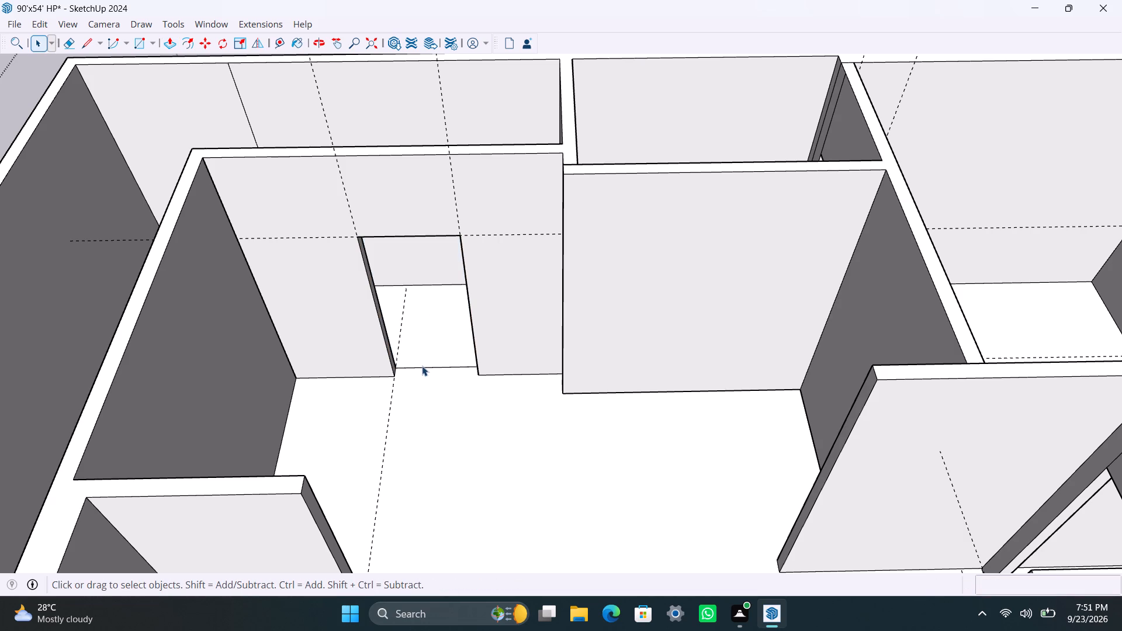
Delete the leftover threshold edge on the floor of the new door opening.
left_click(422, 366)
left_click(424, 367)
key("Delete")
Delete the seam edge on the wall top where the projecting wall end meets the small room's cross wall.
scroll(428, 379, "down", 4)
middle_click_drag(423, 361, 673, 408)
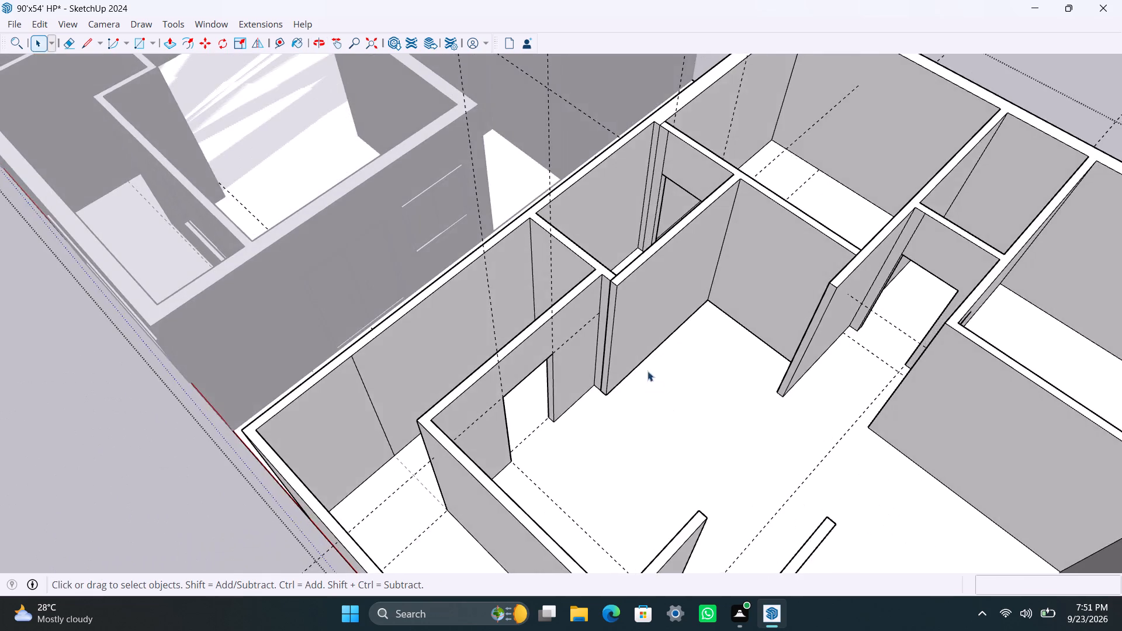
scroll(646, 370, "up", 11)
middle_click_drag(597, 265, 748, 299)
scroll(640, 255, "up", 1)
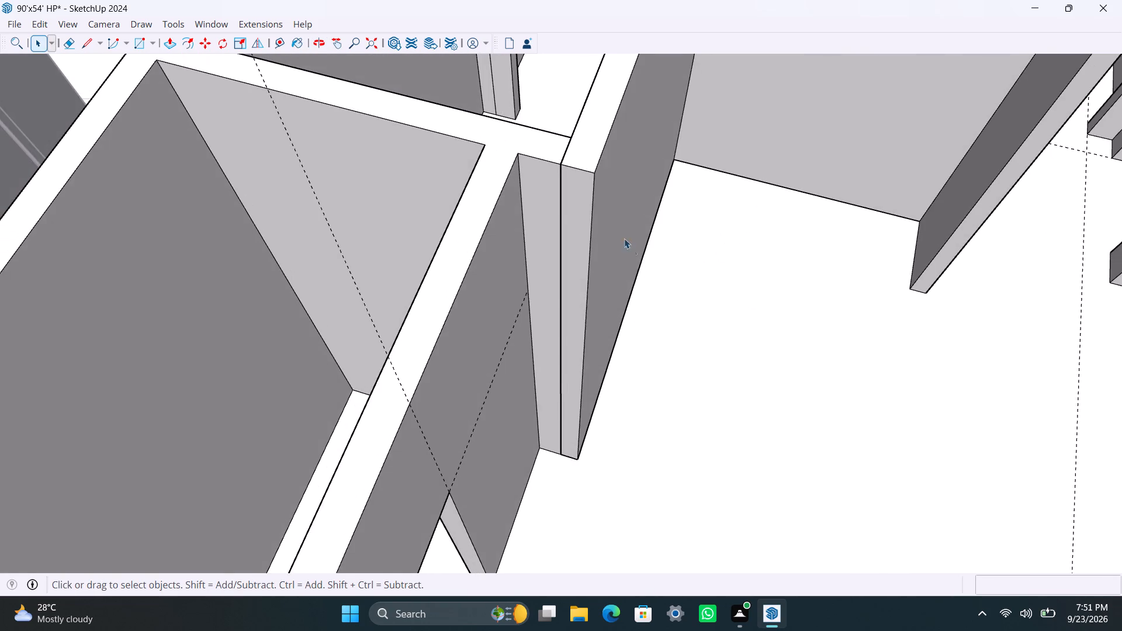
scroll(624, 238, "up", 1)
scroll(549, 230, "down", 4)
middle_click_drag(562, 251, 593, 337, "shift")
scroll(557, 307, "up", 8)
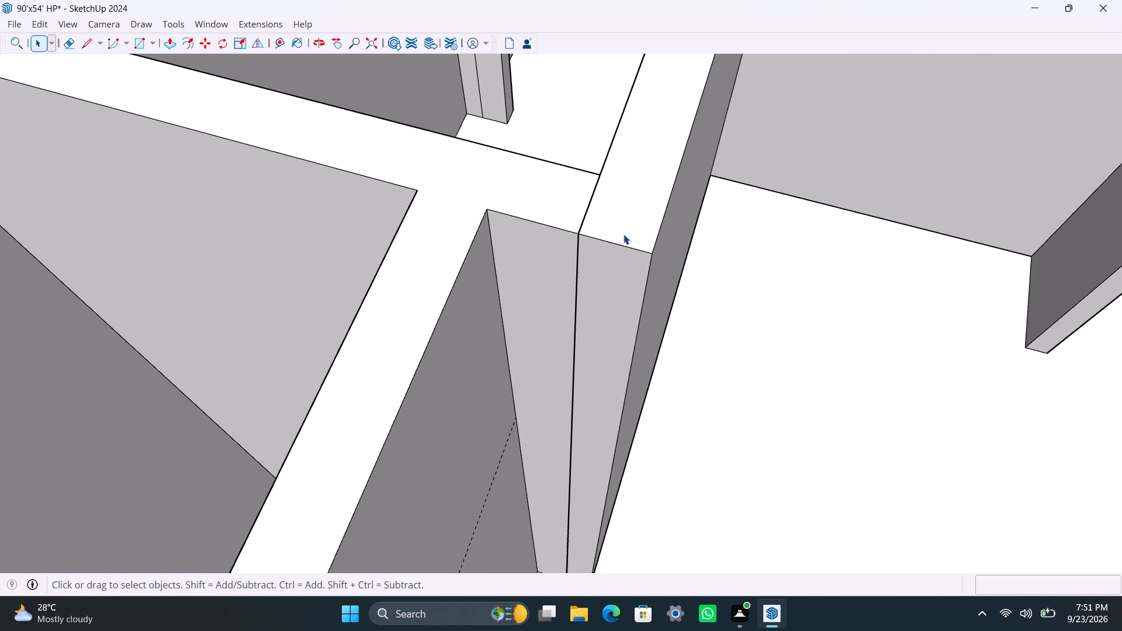
scroll(594, 223, "up", 11)
left_click(580, 207)
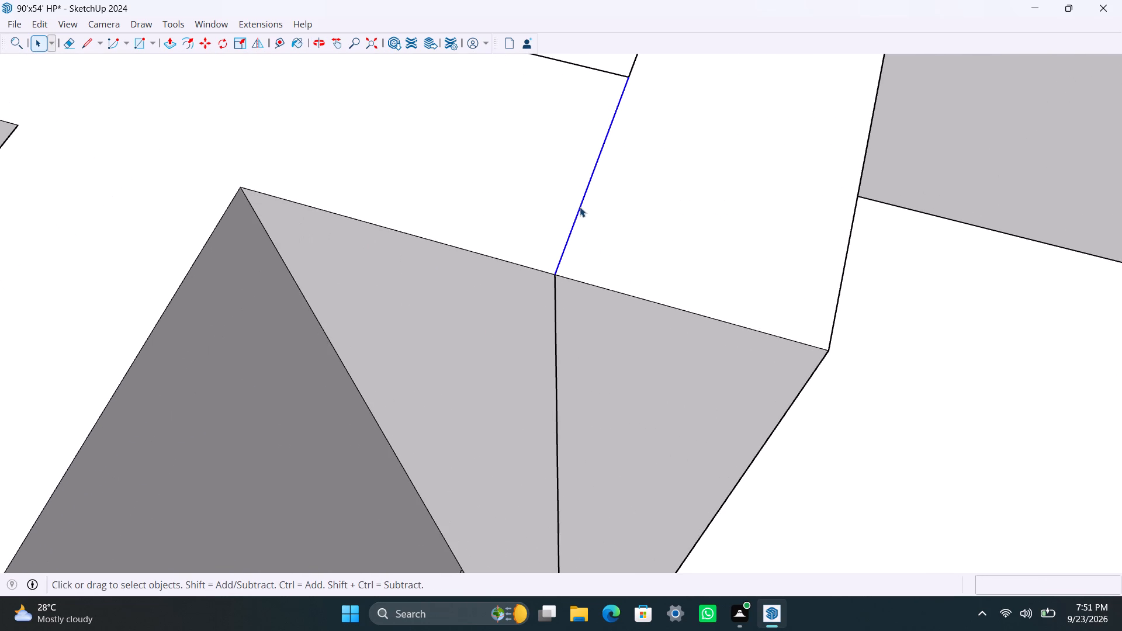
scroll(579, 239, "down", 4)
key("Delete")
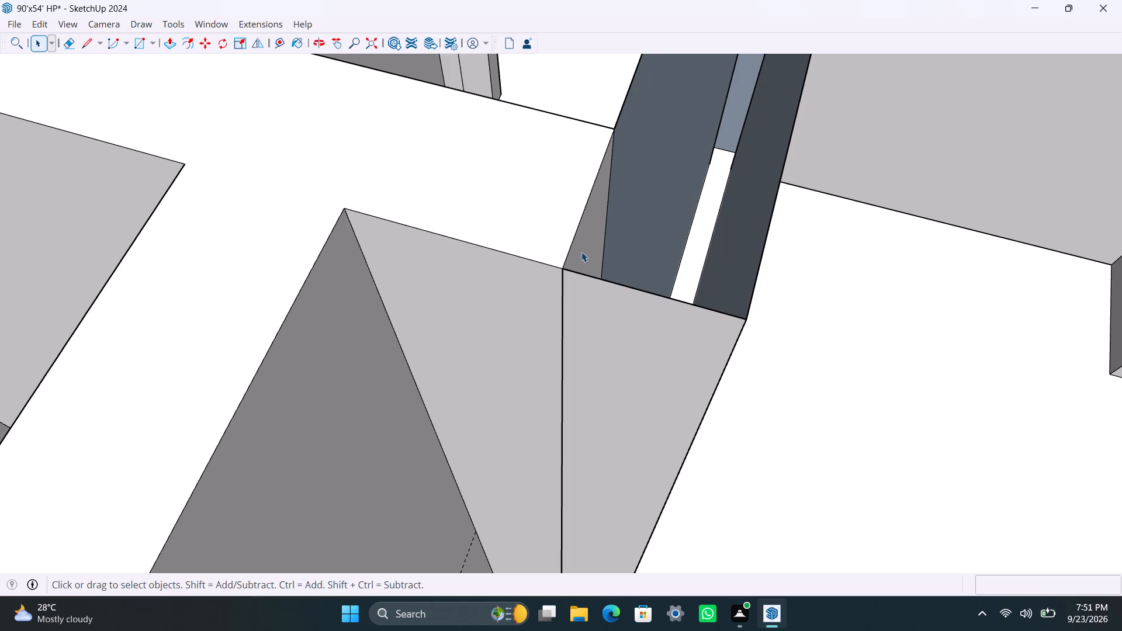
Delete the top edge of the narrow end face on the projecting wall.
left_click(580, 278)
double_click(601, 294)
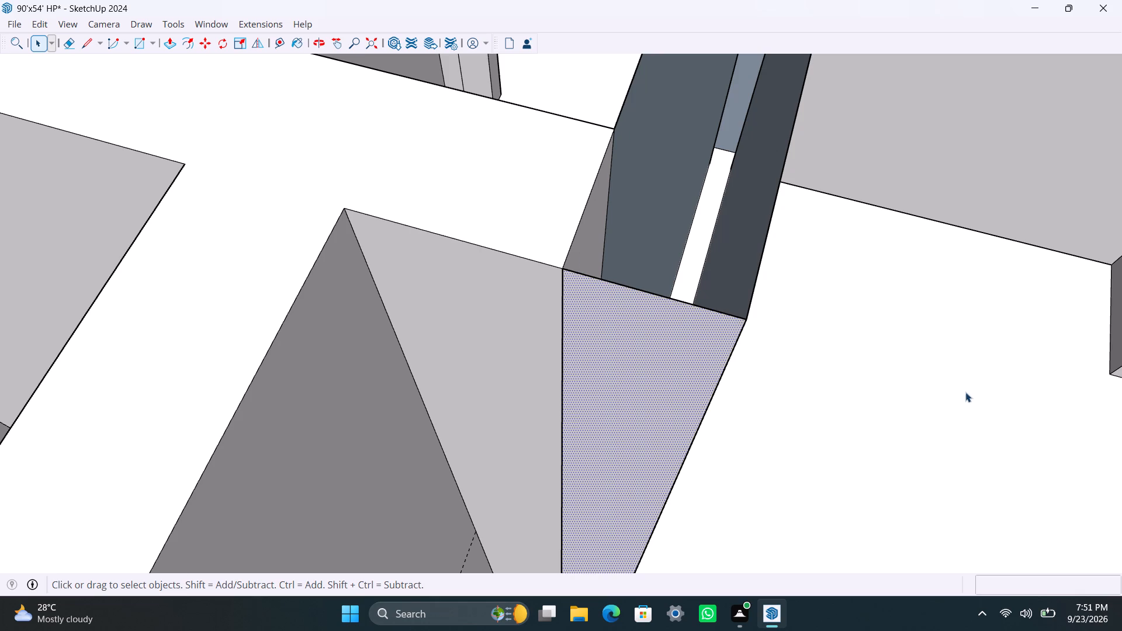
left_click(966, 391)
left_click(700, 313)
left_click(692, 309)
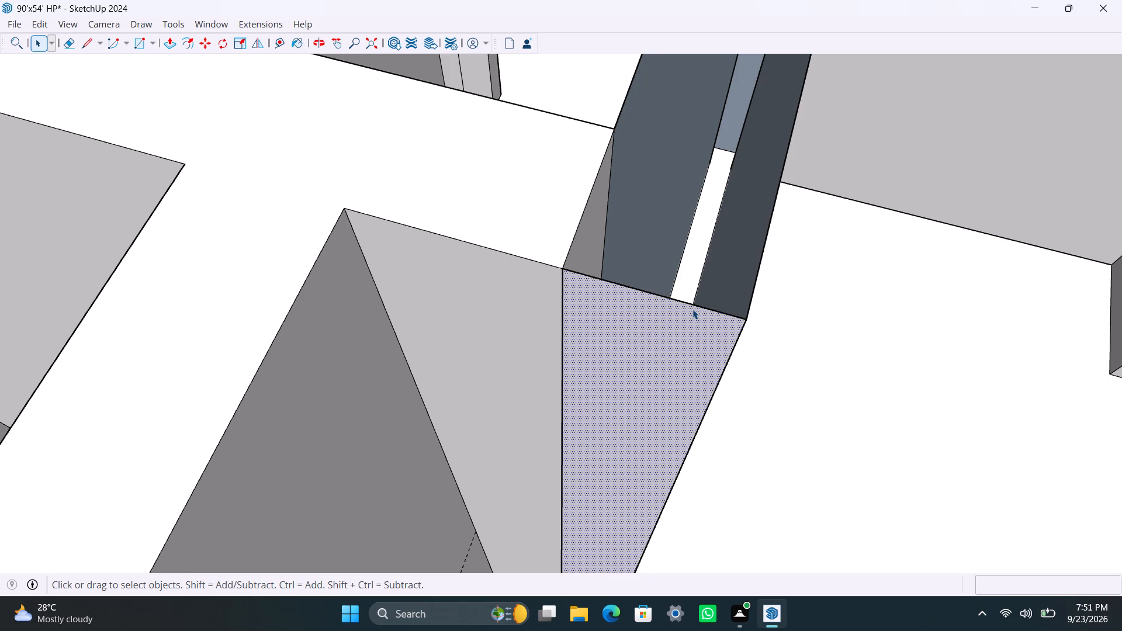
double_click(692, 307)
key("Delete")
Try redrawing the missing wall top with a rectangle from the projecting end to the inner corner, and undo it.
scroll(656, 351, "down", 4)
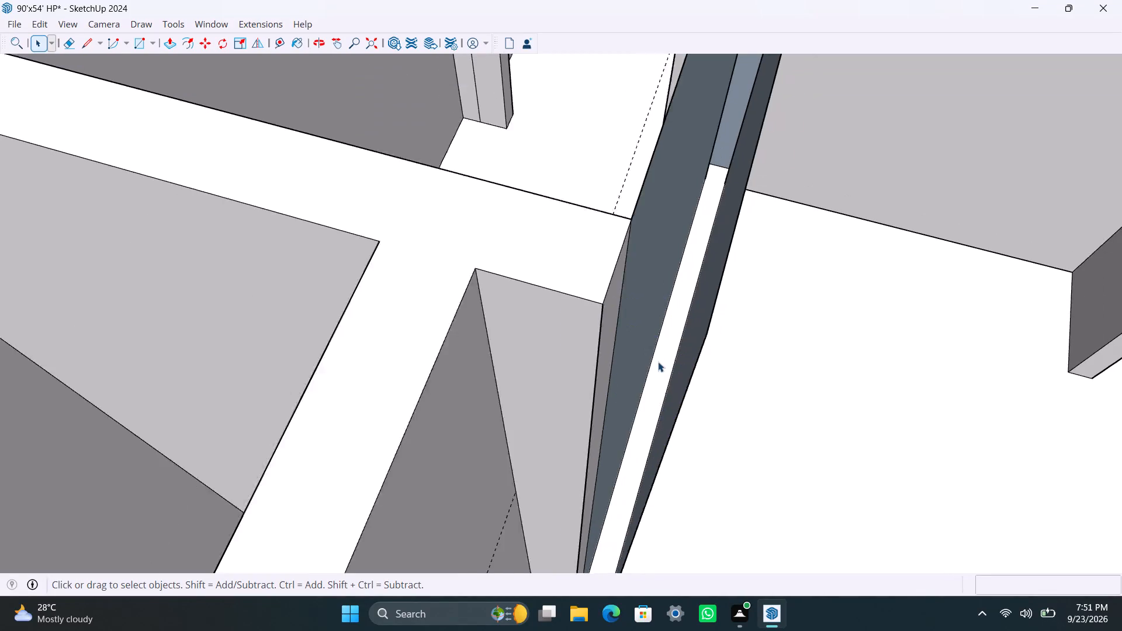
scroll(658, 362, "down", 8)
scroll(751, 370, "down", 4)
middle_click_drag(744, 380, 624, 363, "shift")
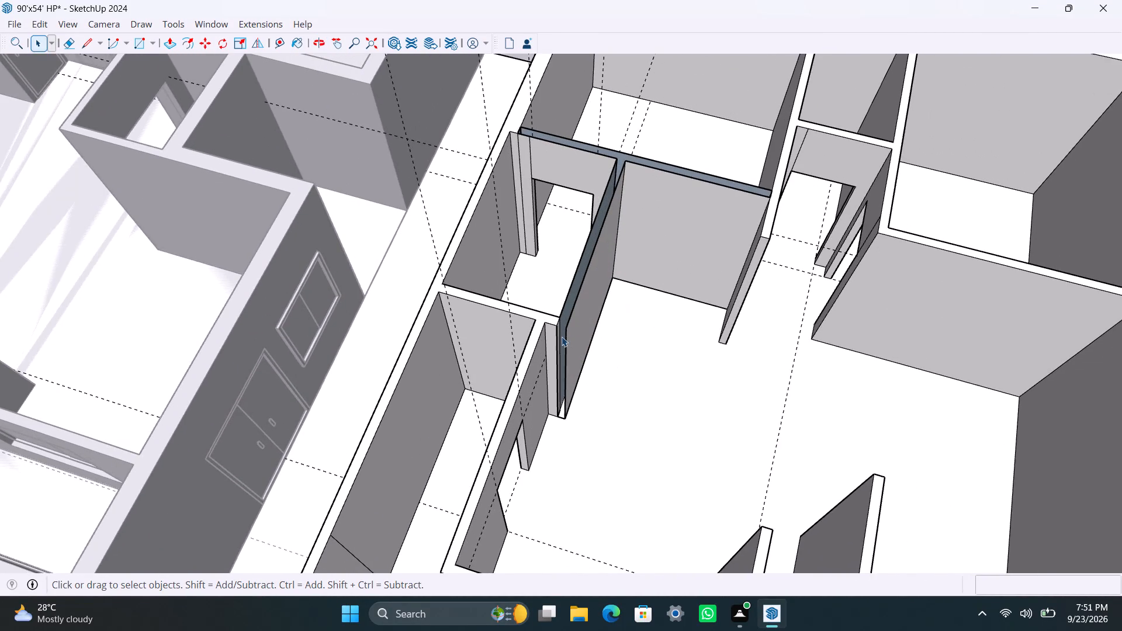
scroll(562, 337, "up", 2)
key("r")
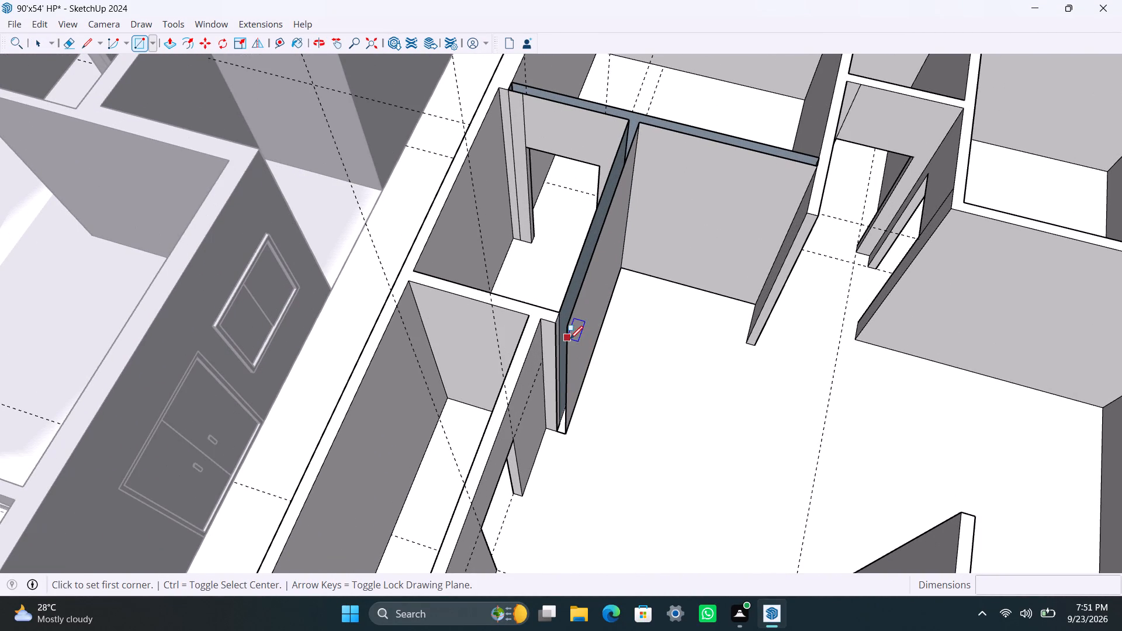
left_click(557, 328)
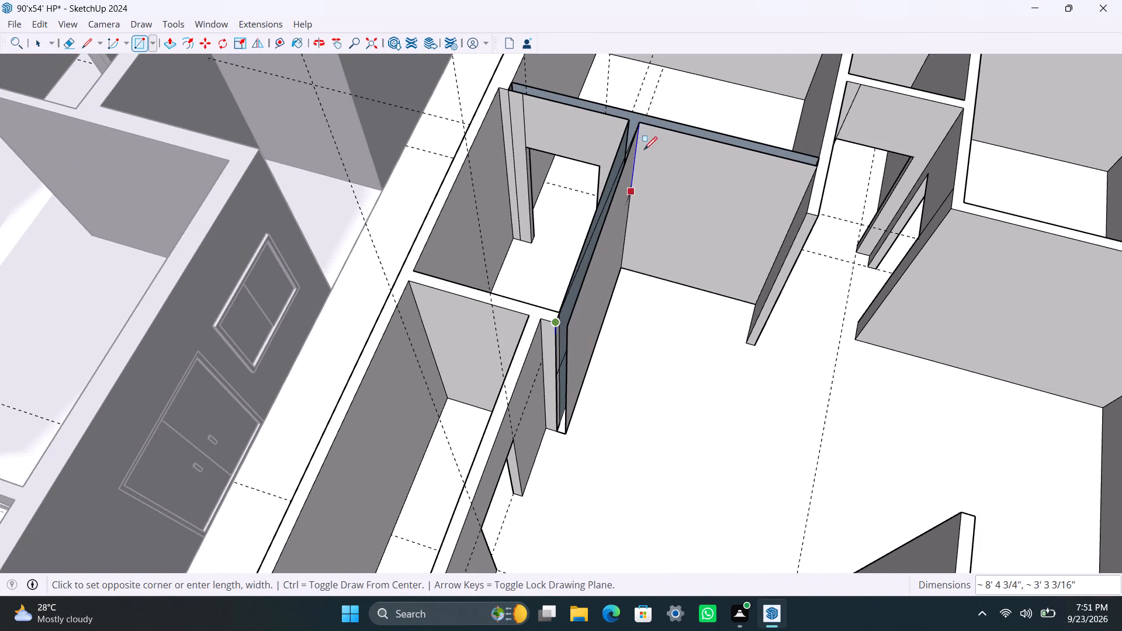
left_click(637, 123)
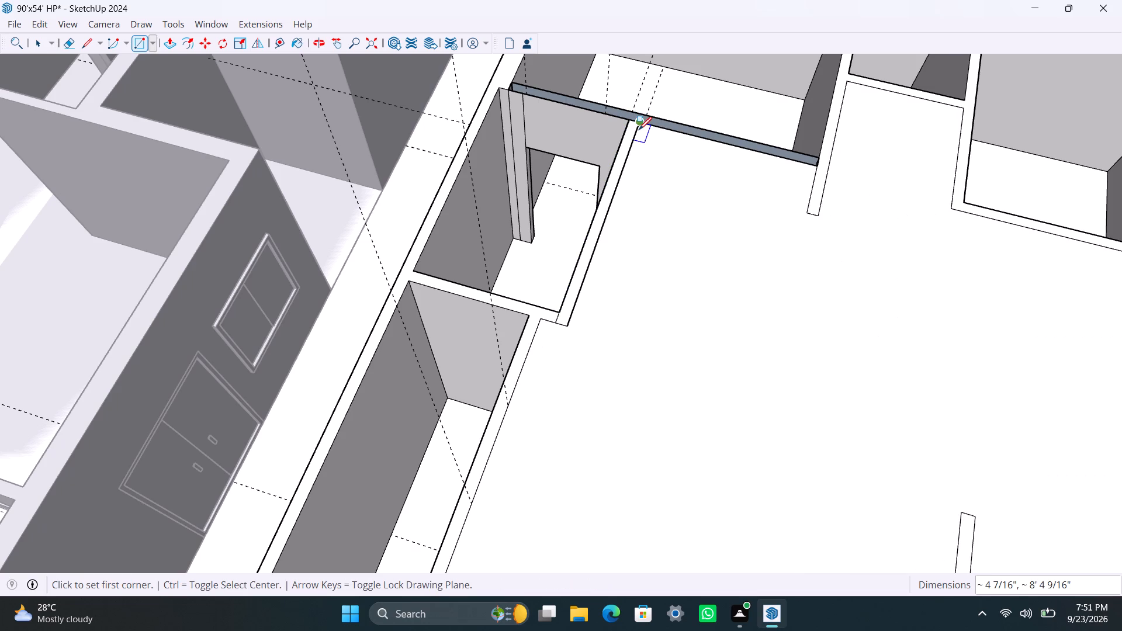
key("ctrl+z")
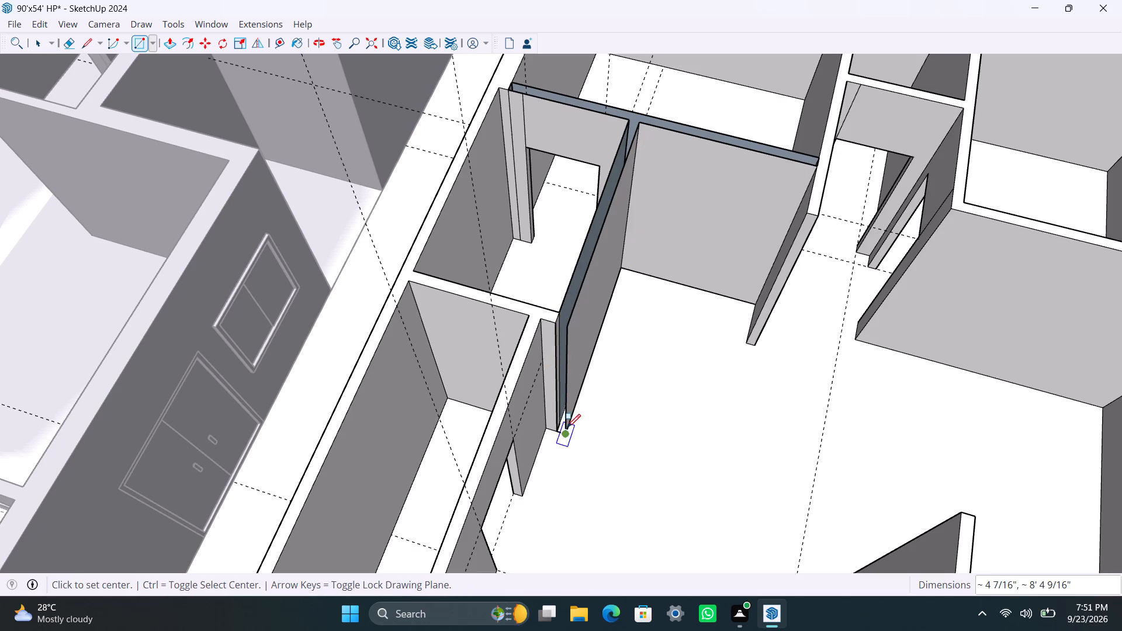
Draw a rectangle over the open top of the small room's doorway wall, from the outer wall to the wall junction.
left_click(518, 78)
key("space")
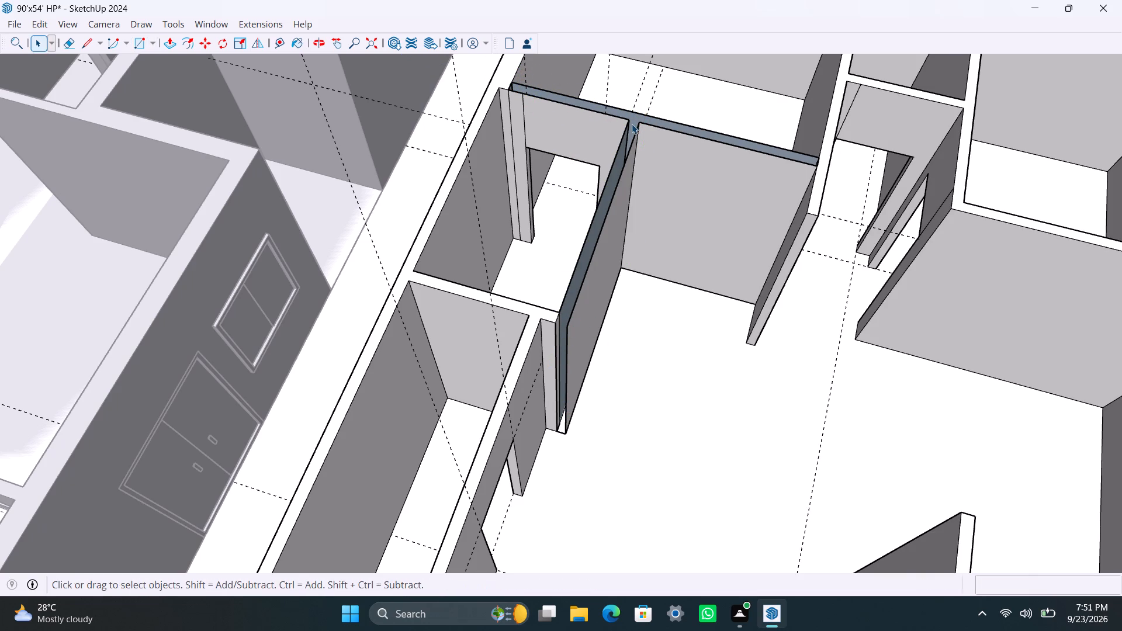
key("r")
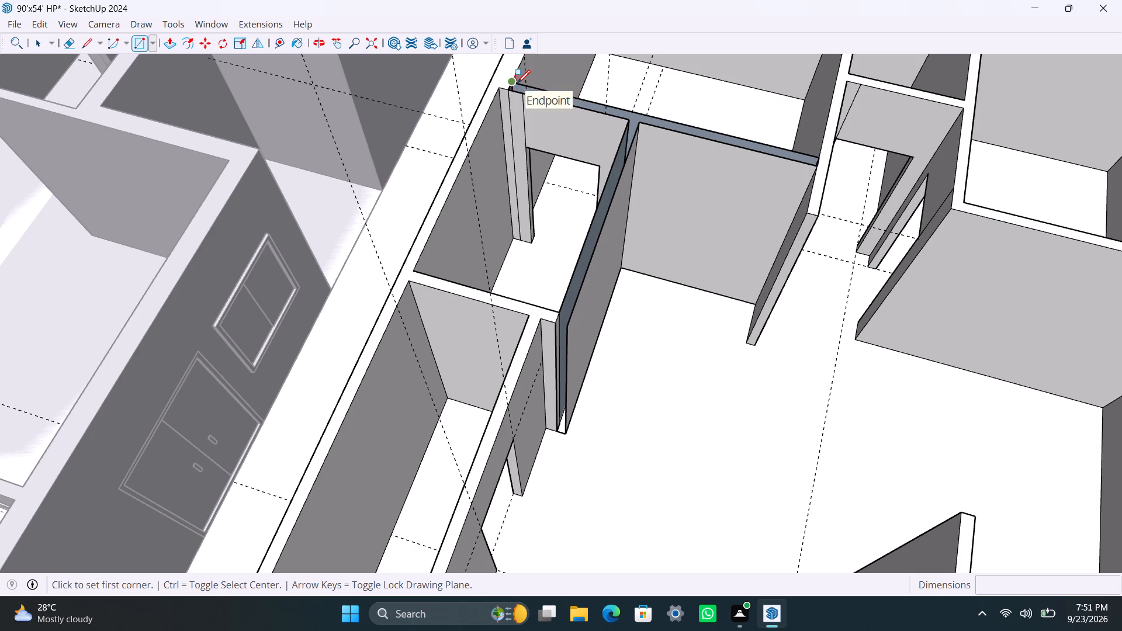
left_click(517, 79)
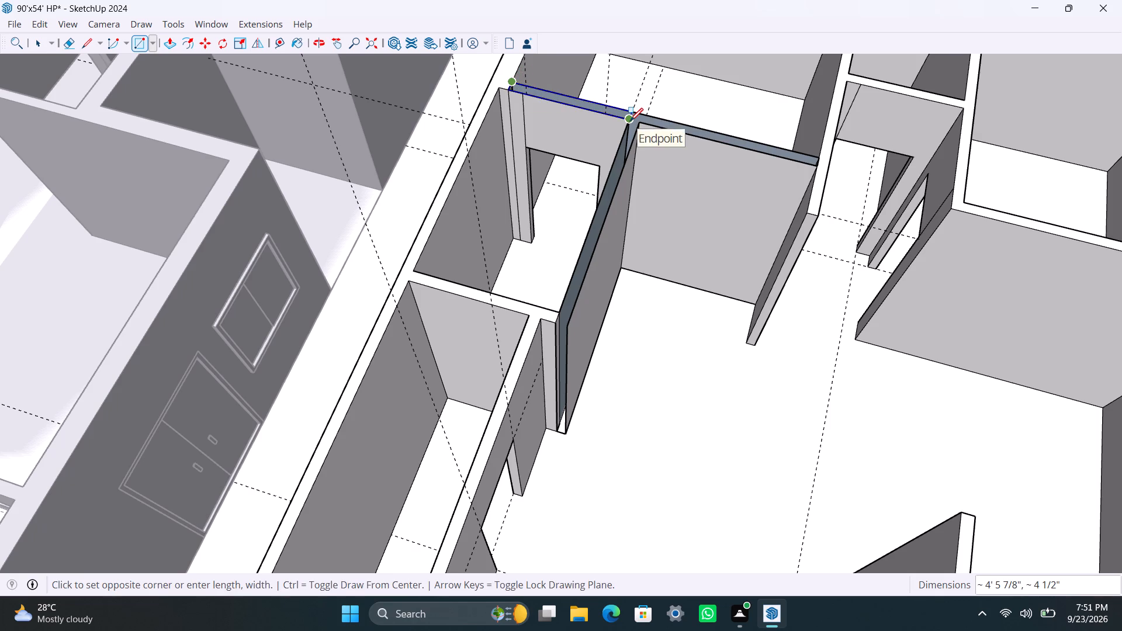
left_click(630, 121)
key("space")
Delete the unwanted face covering the small room at wall-top height.
left_click(568, 129)
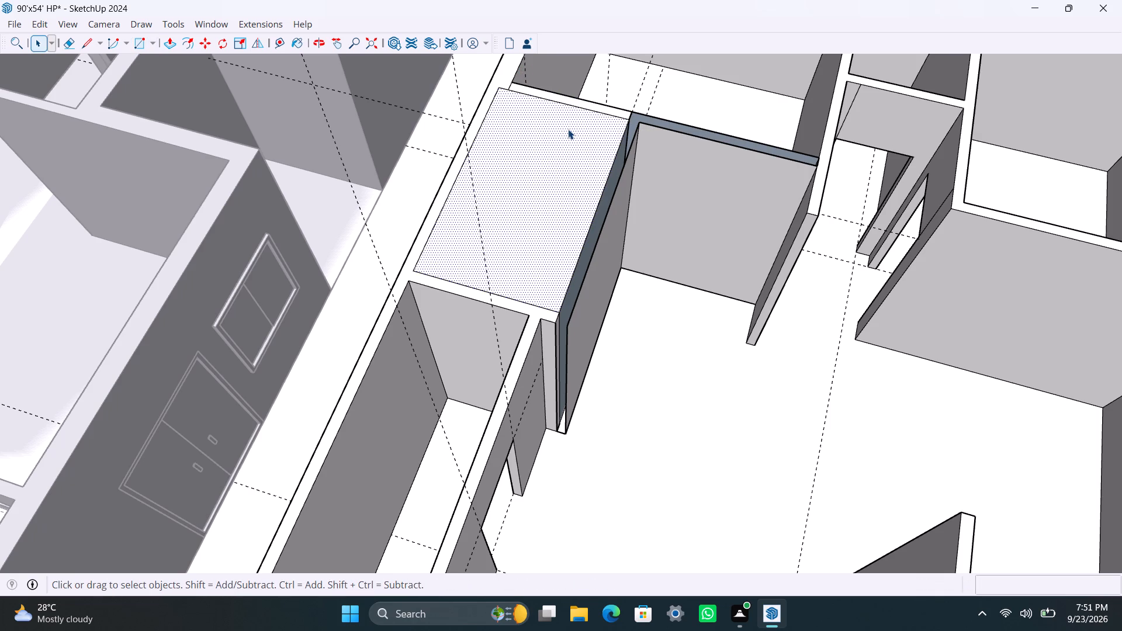
key("Delete")
scroll(628, 112, "up", 5)
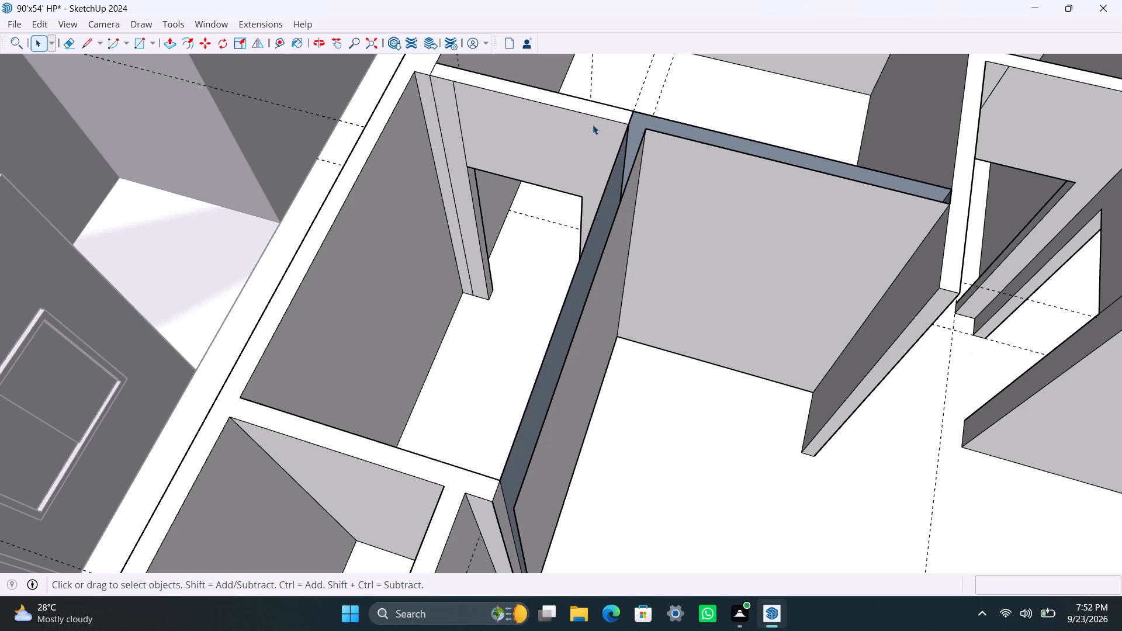
Exit the group, run Fixit 101 on the unfinished unit's group, and inspect the walls with the missing top faces.
scroll(497, 221, "down", 20)
scroll(497, 221, "down", 1)
left_click(747, 318)
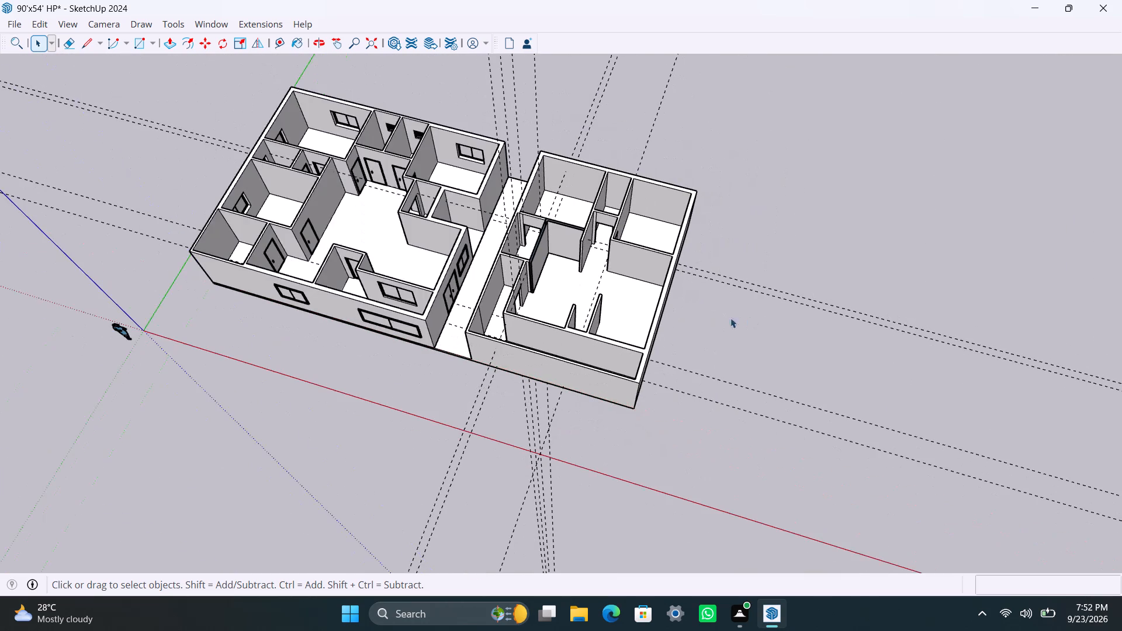
left_click(527, 249)
right_click(524, 248)
left_click(579, 583)
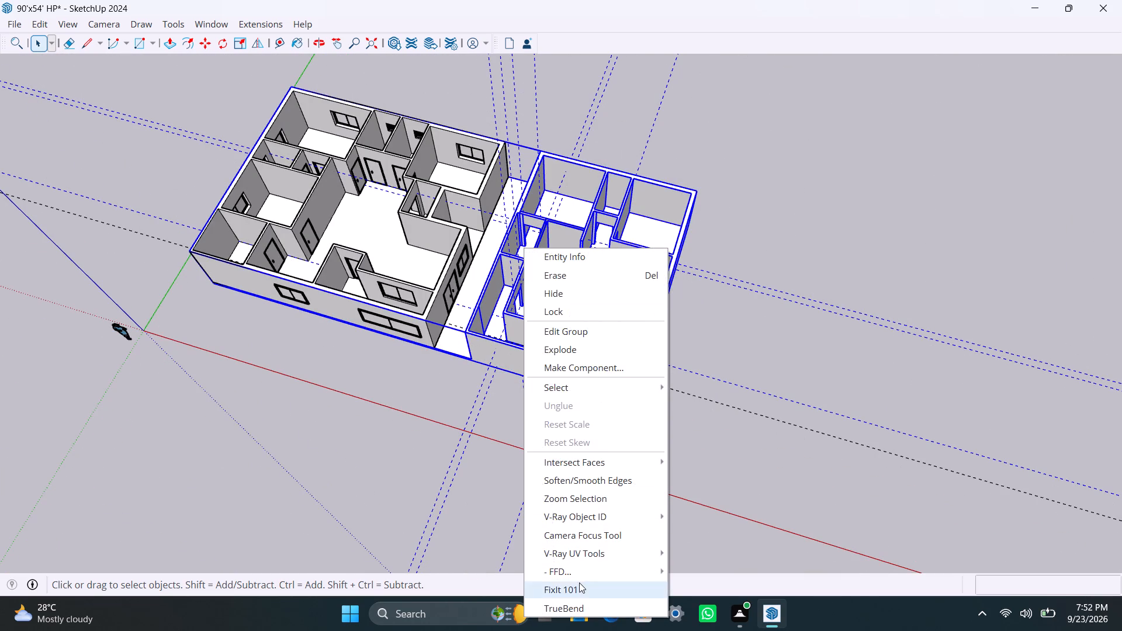
left_click(584, 377)
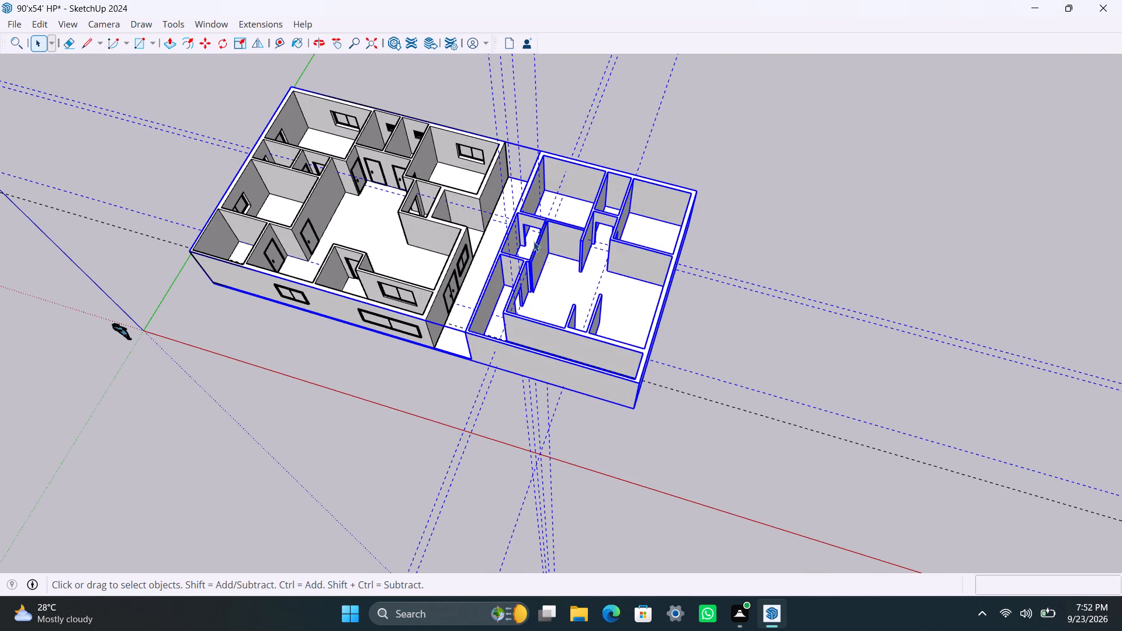
scroll(545, 252, "up", 12)
left_click(567, 268)
scroll(567, 249, "up", 3)
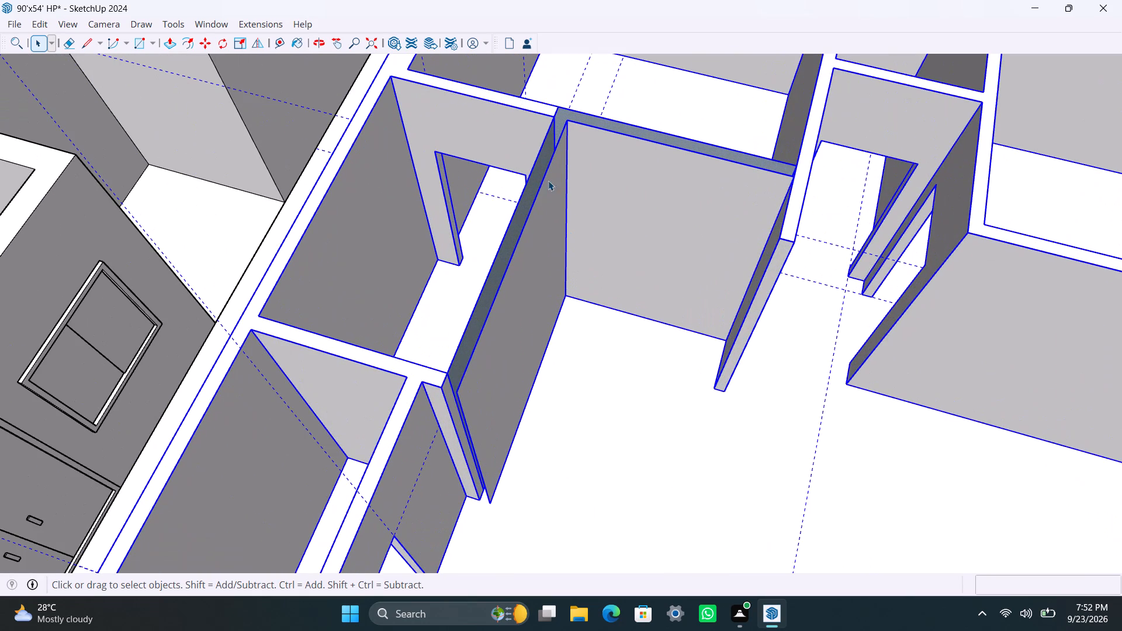
Open the unfinished unit's wall group for editing near the projecting wall with the missing top.
left_click(640, 307)
scroll(574, 289, "down", 4)
middle_click_drag(538, 340, 604, 356)
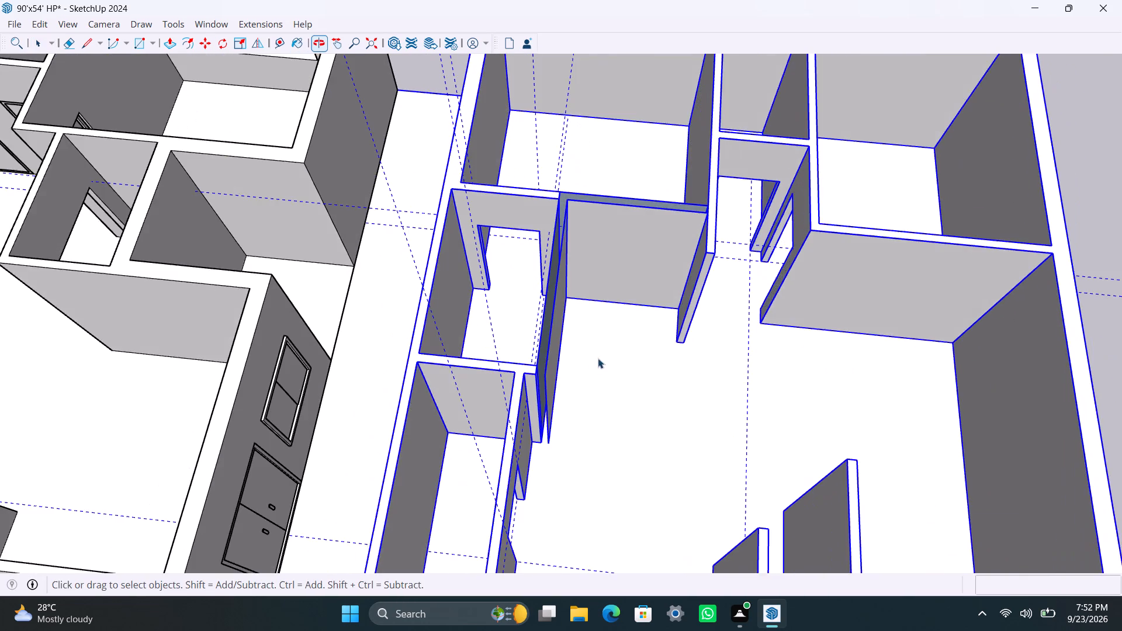
scroll(585, 362, "up", 2)
key("space")
left_click(553, 485)
double_click(536, 466)
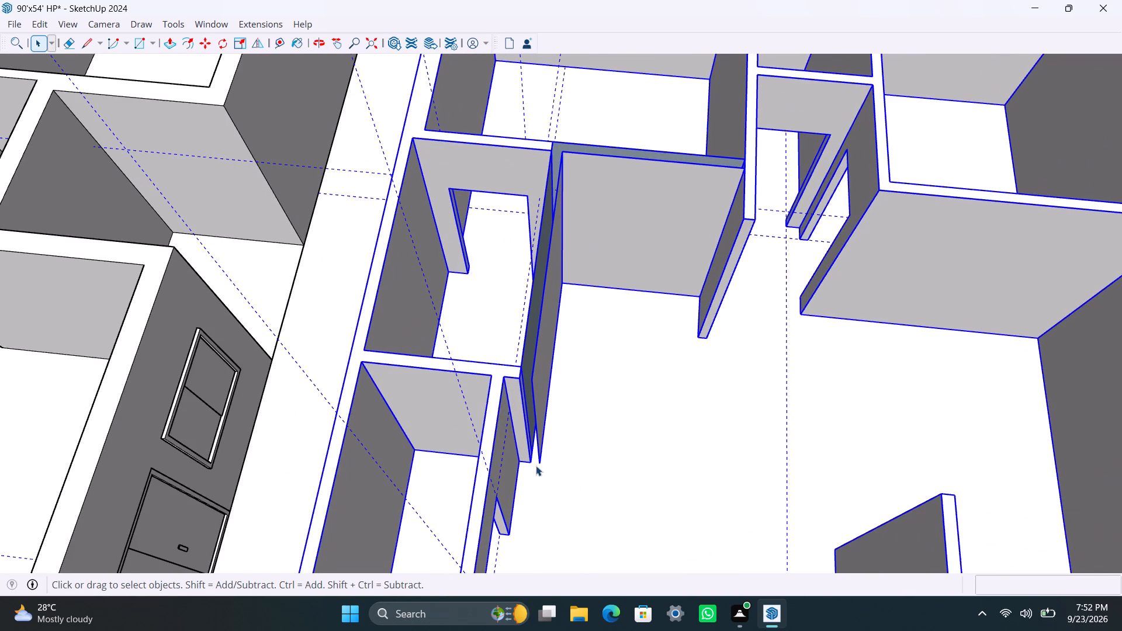
triple_click(538, 422)
scroll(520, 424, "up", 2)
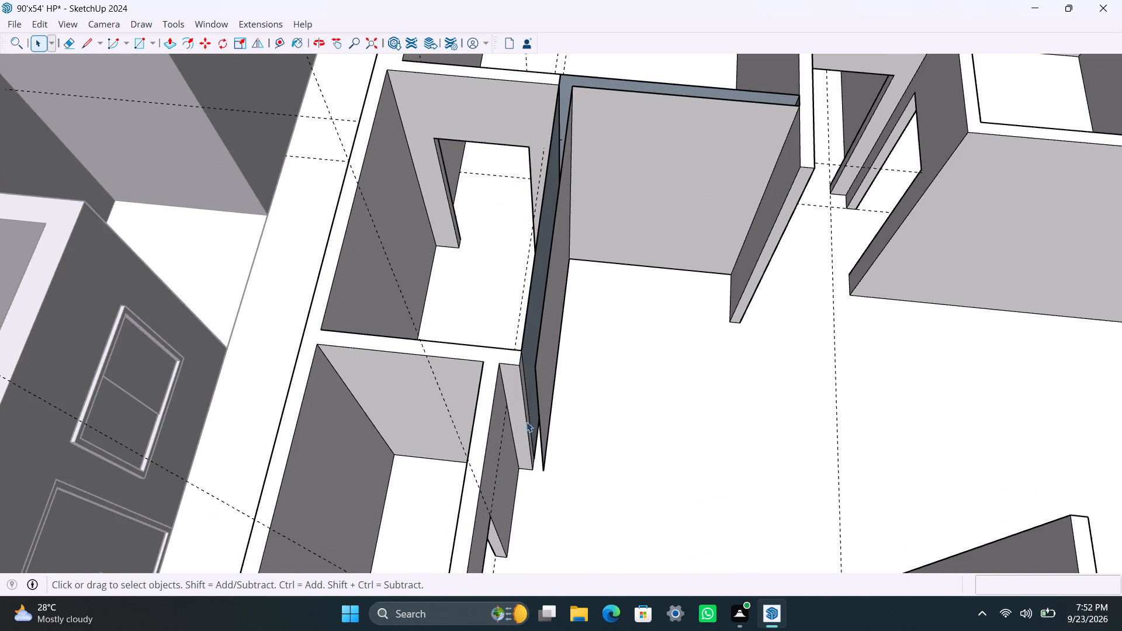
scroll(531, 419, "up", 1)
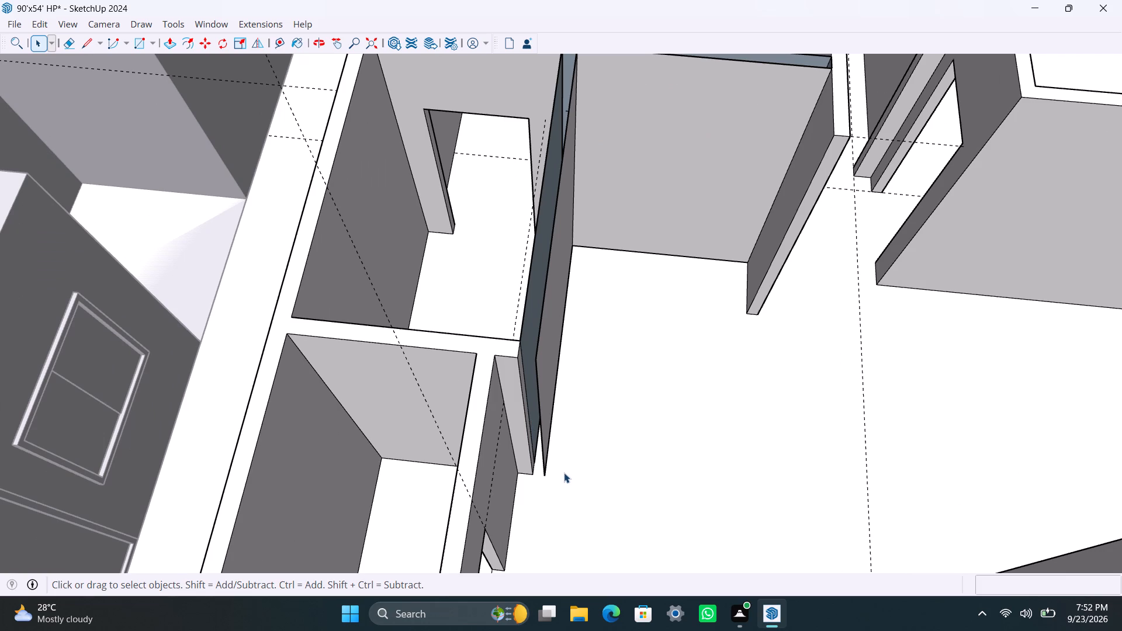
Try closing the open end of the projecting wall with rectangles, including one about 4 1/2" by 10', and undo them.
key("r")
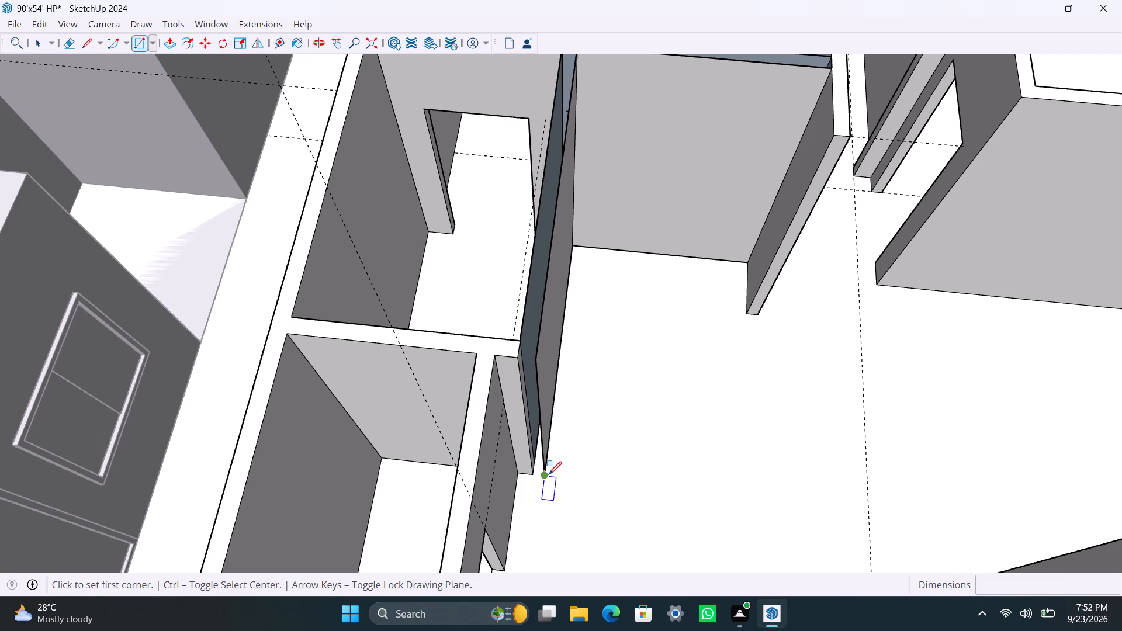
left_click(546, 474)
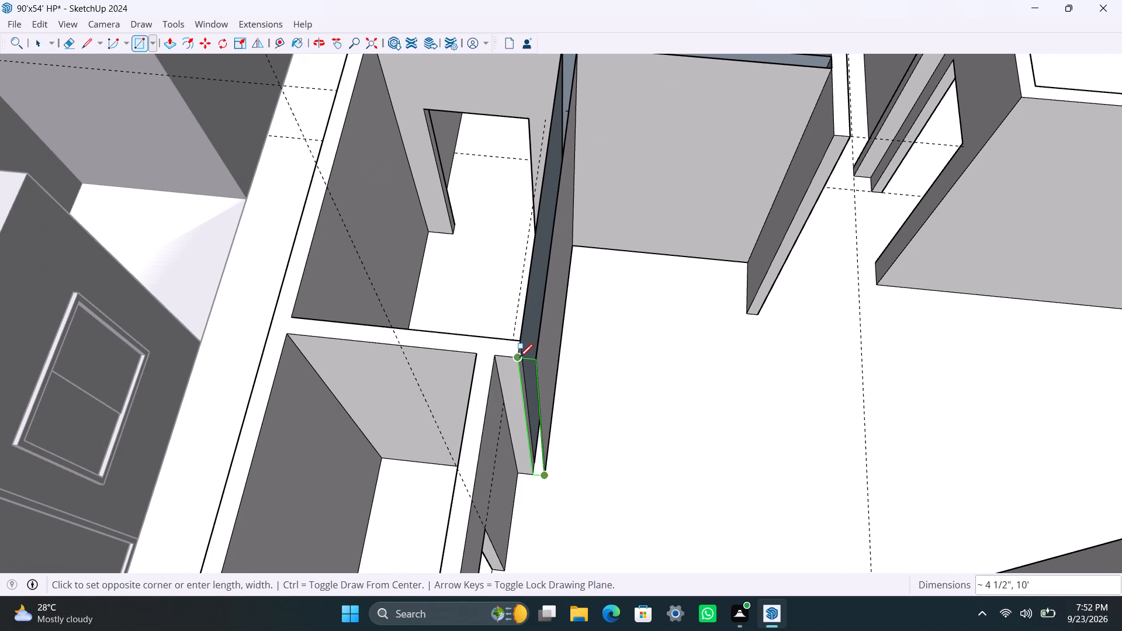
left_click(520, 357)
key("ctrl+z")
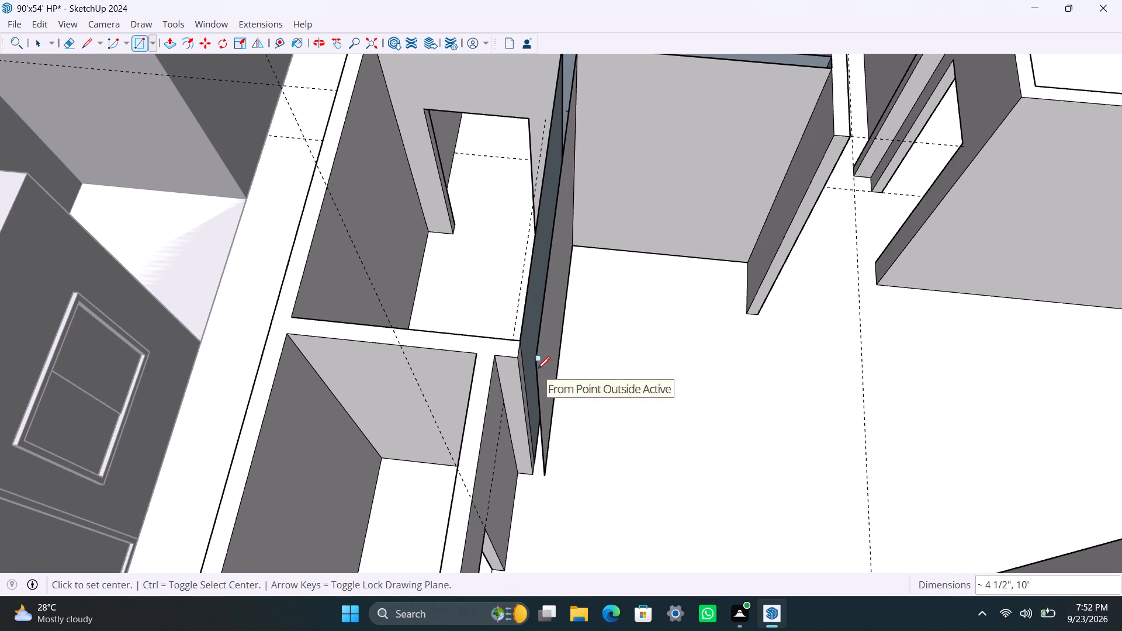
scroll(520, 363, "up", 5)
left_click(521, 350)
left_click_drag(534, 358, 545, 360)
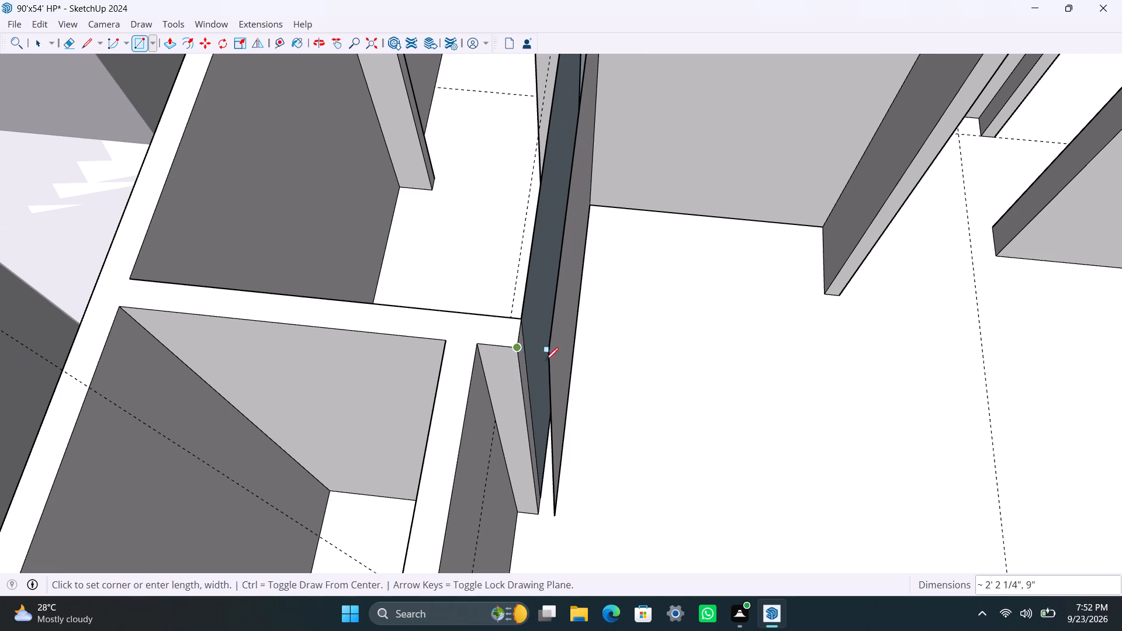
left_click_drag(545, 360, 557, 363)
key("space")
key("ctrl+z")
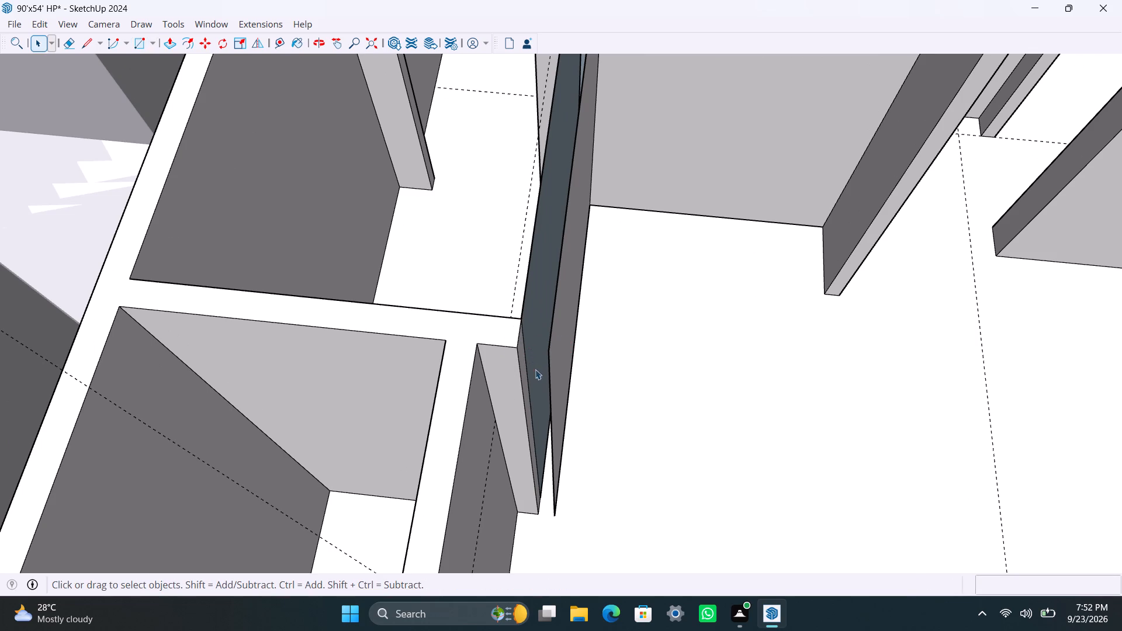
Examine the open end, side faces and missing top of the projecting wall beside the small room.
scroll(521, 429, "down", 5)
scroll(546, 448, "up", 3)
left_click_drag(546, 448, 518, 464)
middle_click_drag(540, 457, 568, 434)
key("space")
key("r")
scroll(540, 369, "up", 1)
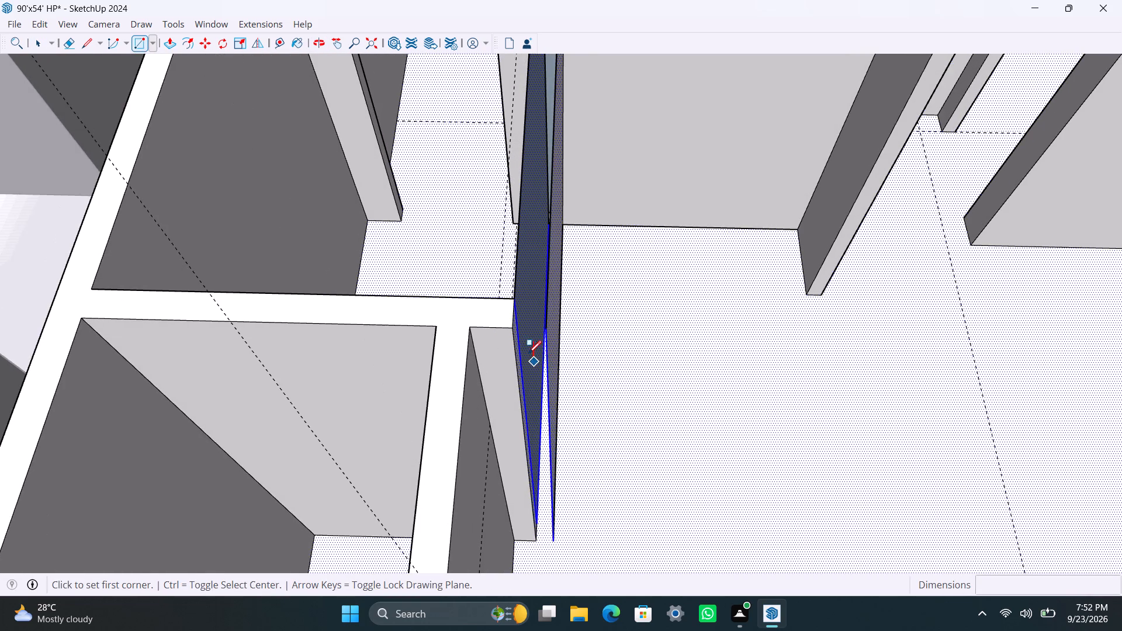
scroll(524, 350, "up", 2)
key("space")
left_click(694, 332)
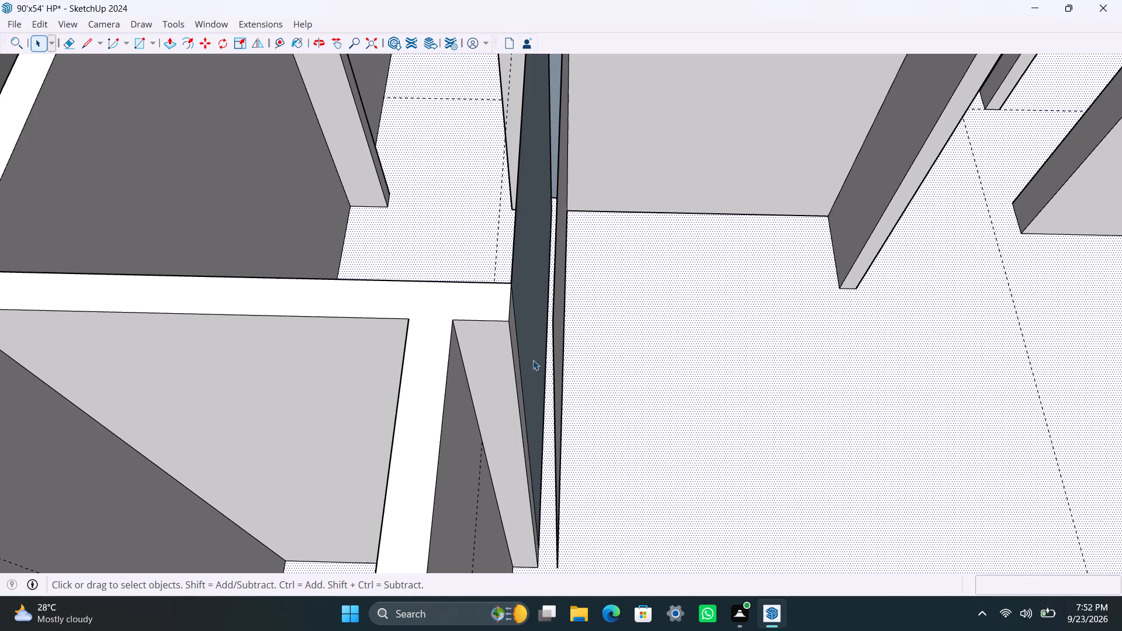
scroll(533, 360, "up", 3)
middle_click_drag(530, 359, 336, 357)
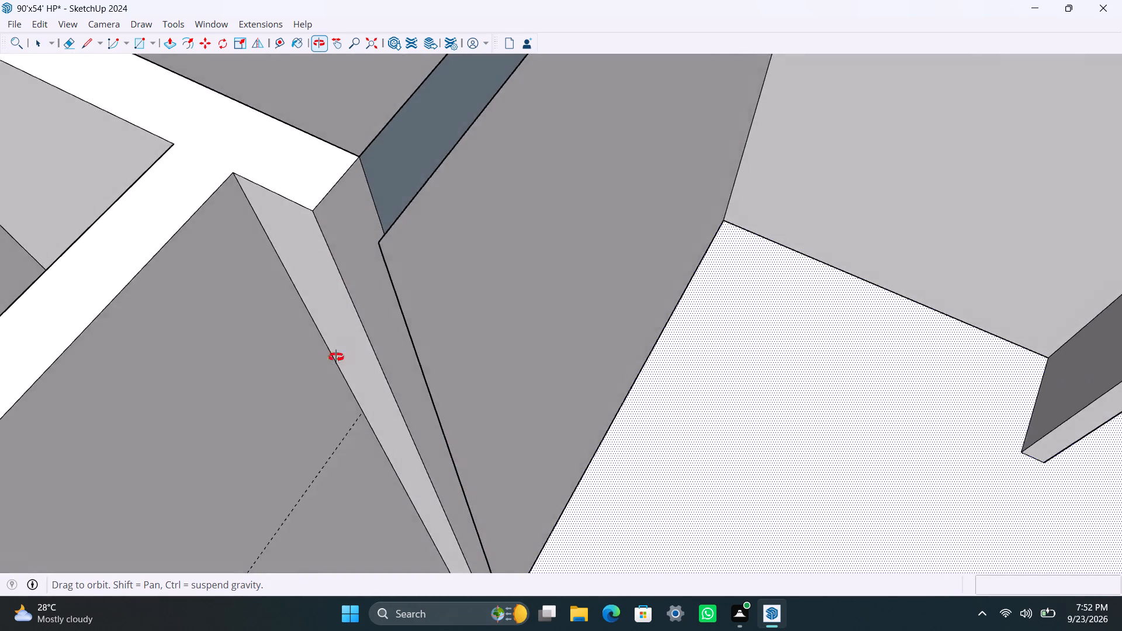
middle_click_drag(336, 357, 459, 386)
scroll(448, 347, "up", 2)
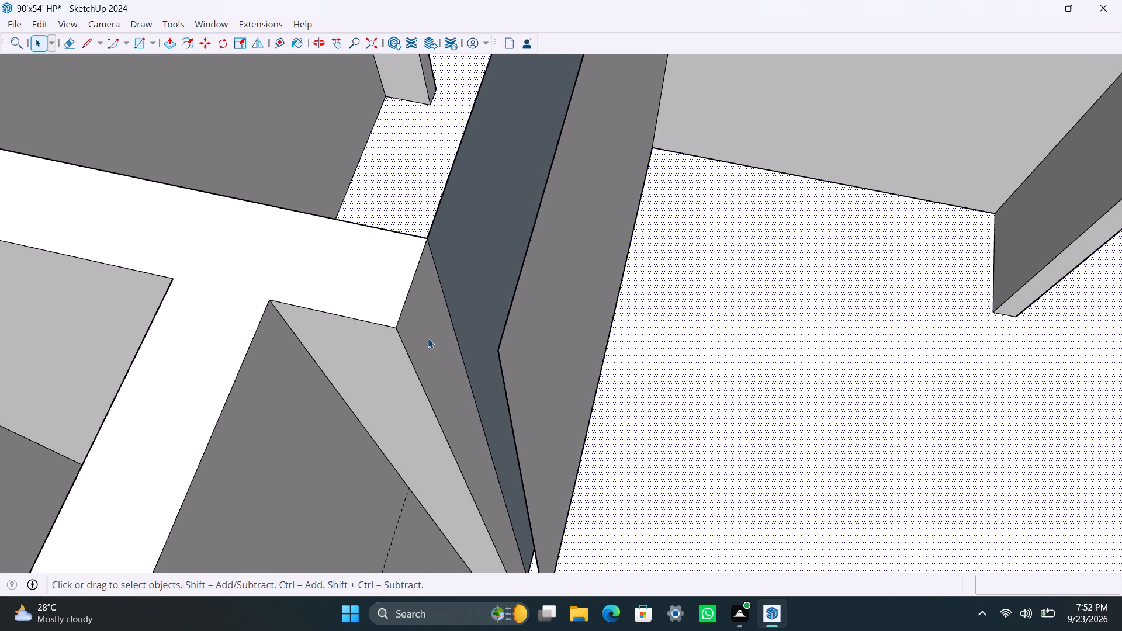
left_click(511, 347)
scroll(509, 361, "down", 7)
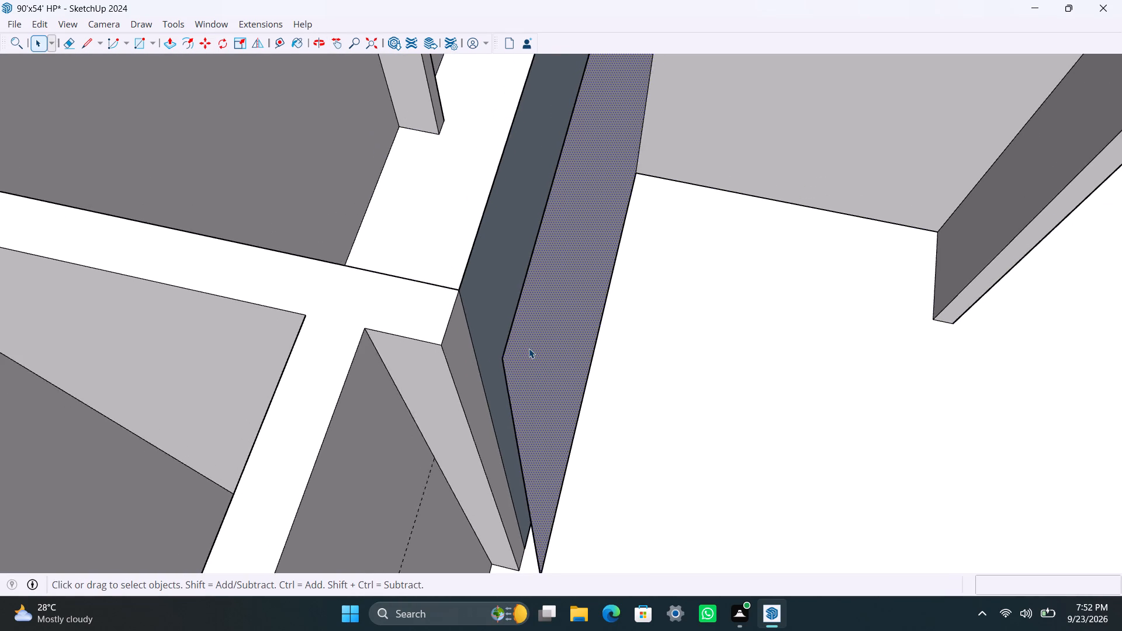
scroll(529, 348, "down", 13)
middle_click_drag(558, 291, 594, 331)
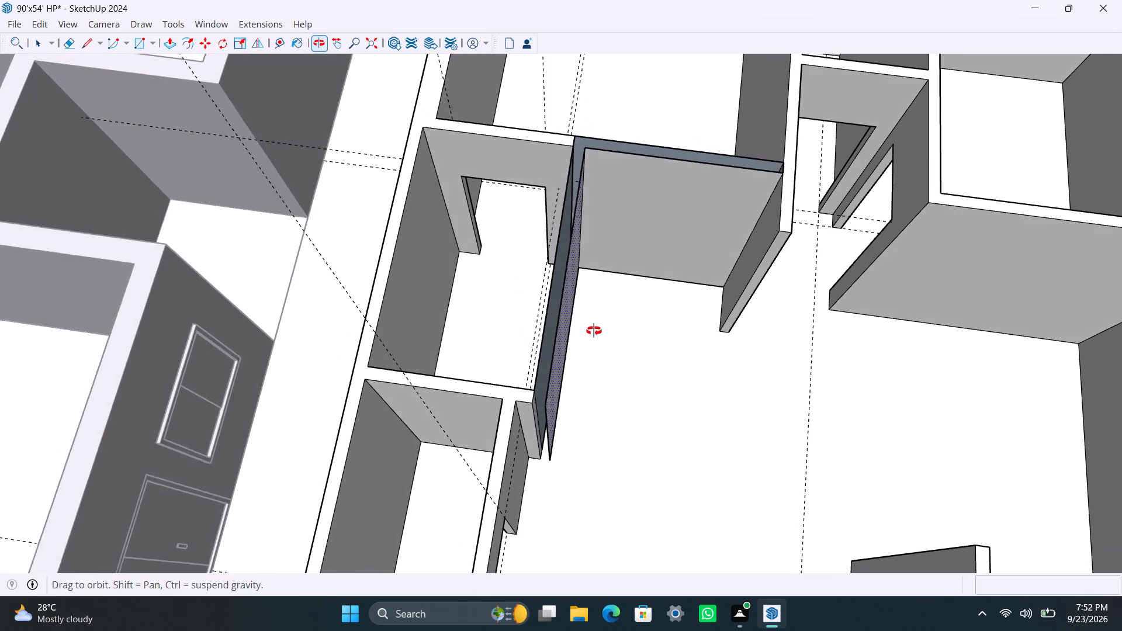
middle_click_drag(594, 331, 595, 332)
Draw a rectangle about 6' 7 1/2" by 4 1/2" over the cross wall's open top, from the small room's corner to the adjoining wall.
key("r")
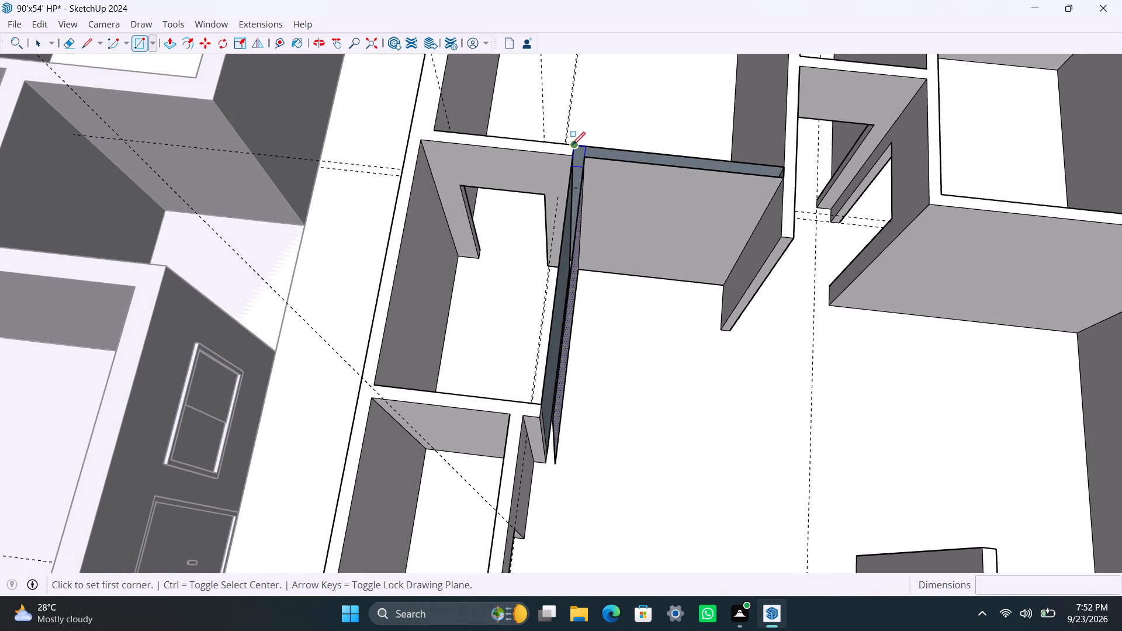
left_click(573, 144)
left_click(784, 180)
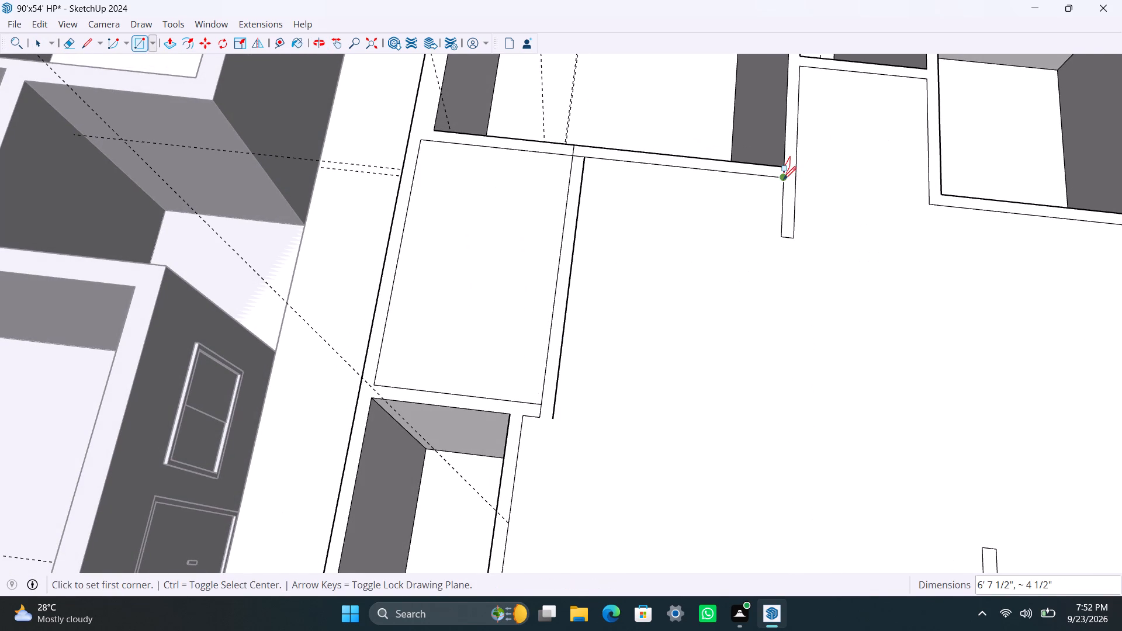
key("space")
Delete the unwanted faces covering the large open area and the small room at wall-top height.
left_click_drag(710, 231, 710, 238)
double_click(703, 250)
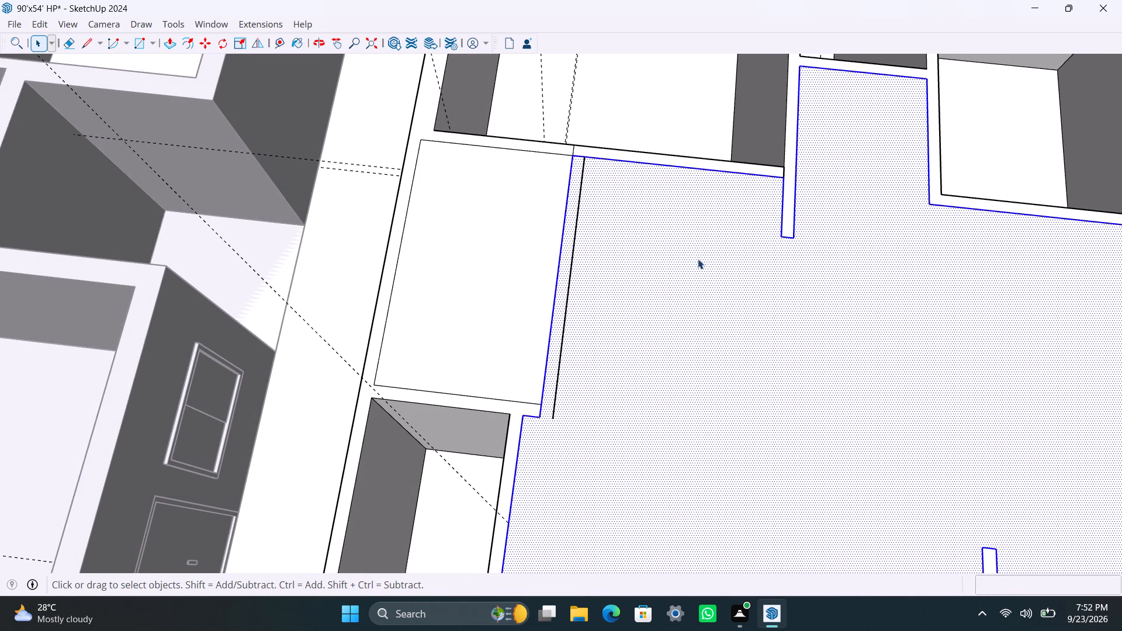
left_click(698, 259)
key("Delete")
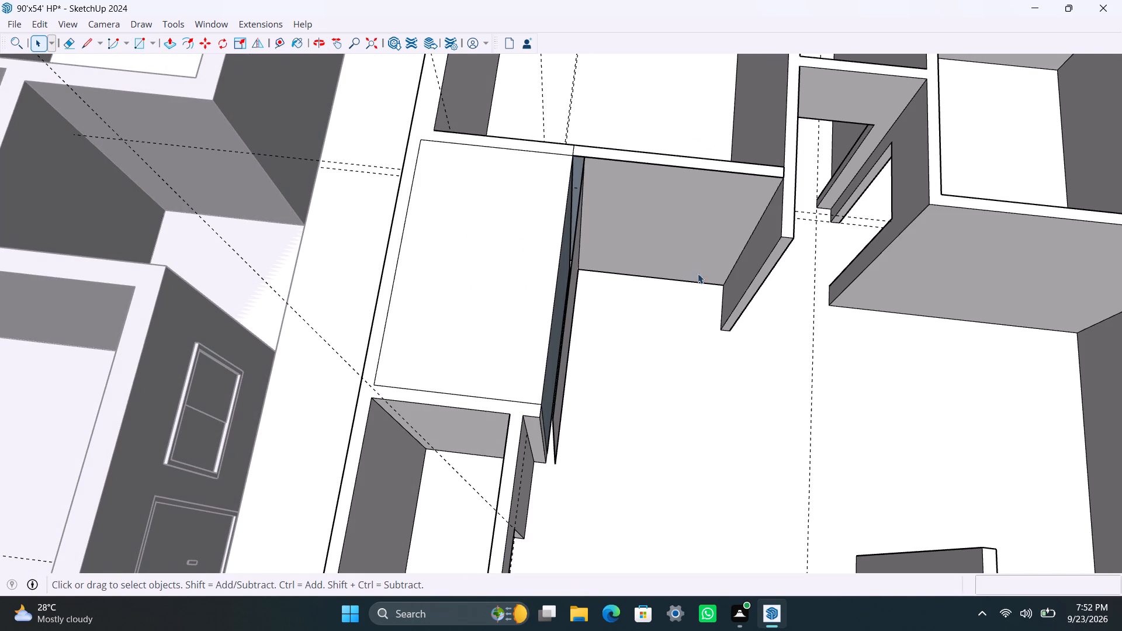
left_click(534, 267)
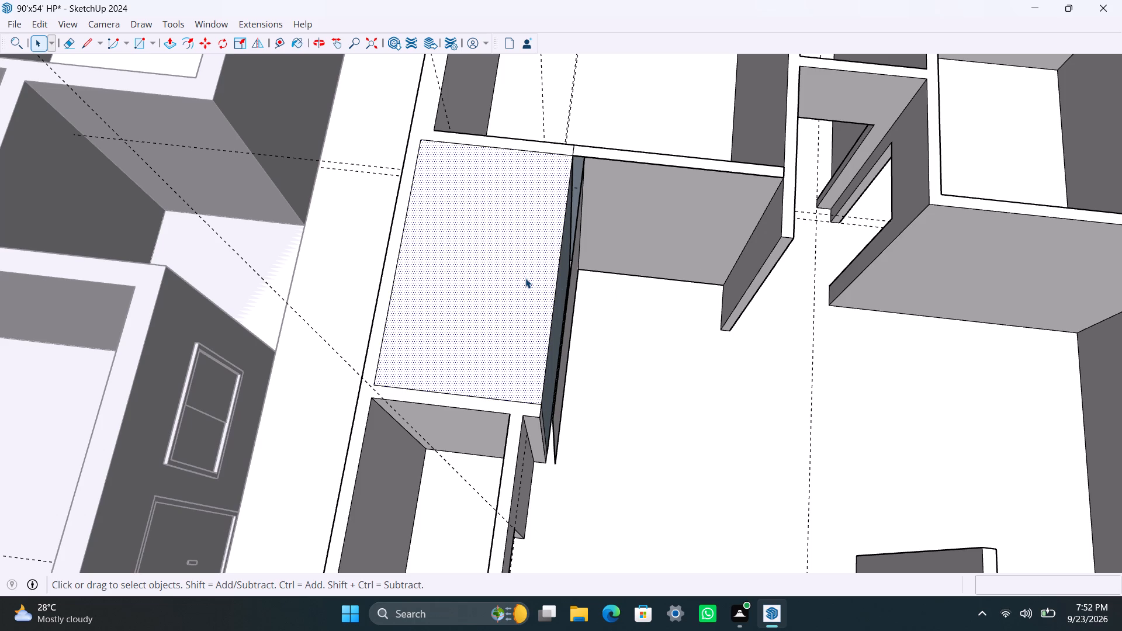
key("Delete")
Delete the leftover short edge crossing the cross wall's top at the small room's corner.
scroll(573, 220, "up", 2)
scroll(557, 165, "up", 5)
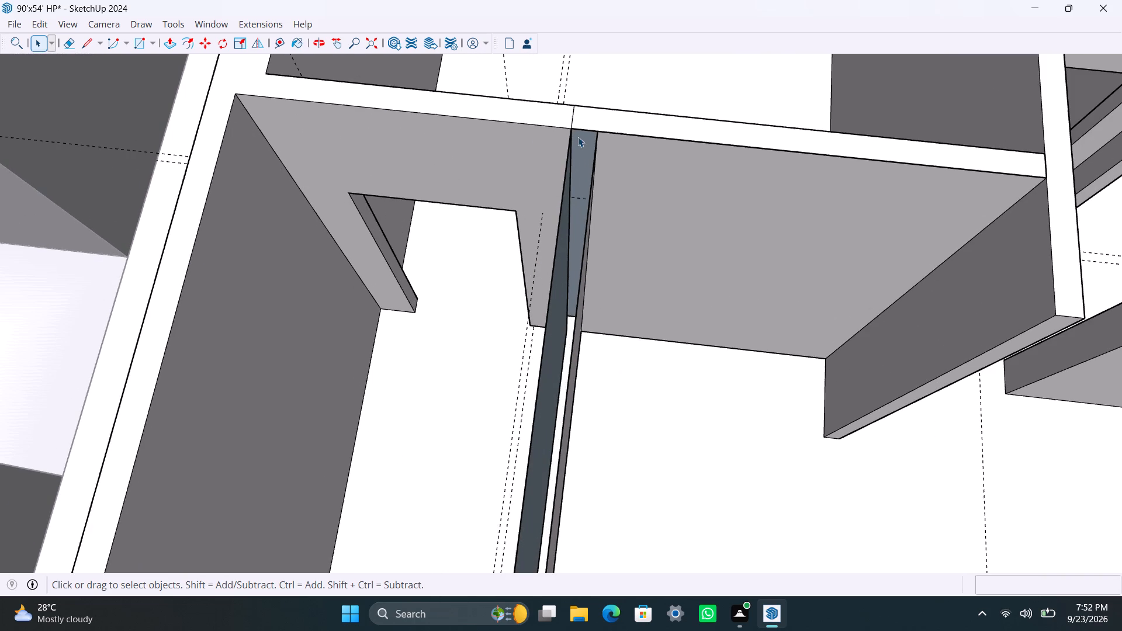
left_click(572, 120)
key("Delete")
Draw a rectangle about 8' 4 9/16" by 4 9/16" over the open top of the small room's projecting side wall.
key("r")
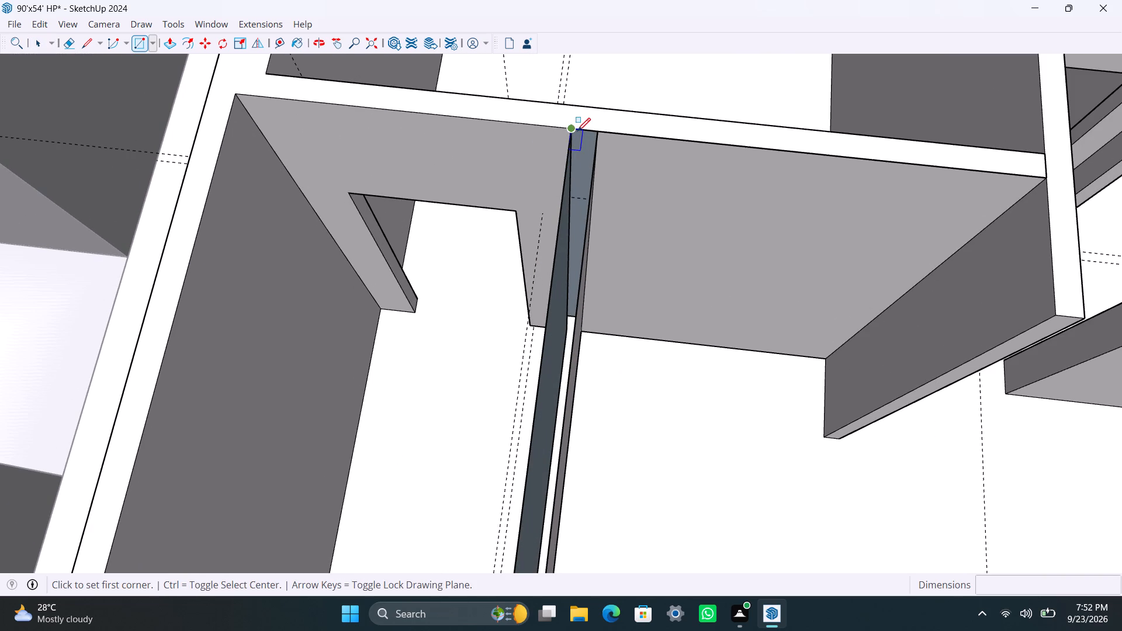
left_click(577, 129)
scroll(578, 296, "down", 9)
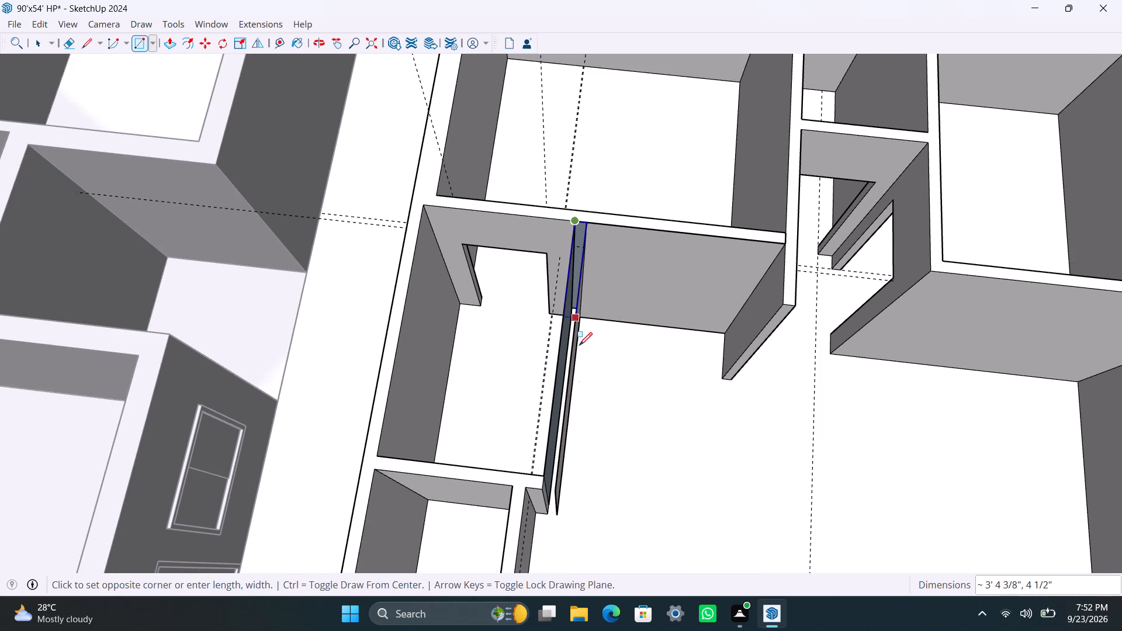
left_click(559, 490)
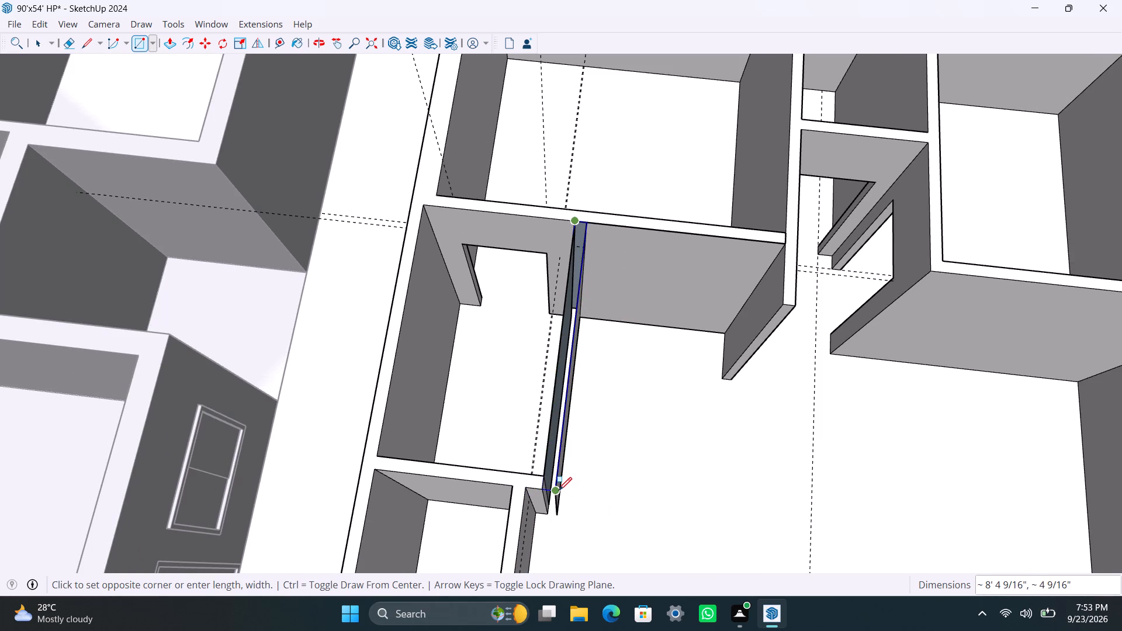
left_click(591, 456)
key("space")
Delete the new unwanted faces covering the large open area and the small room, leaving the wall tops.
left_click(594, 456)
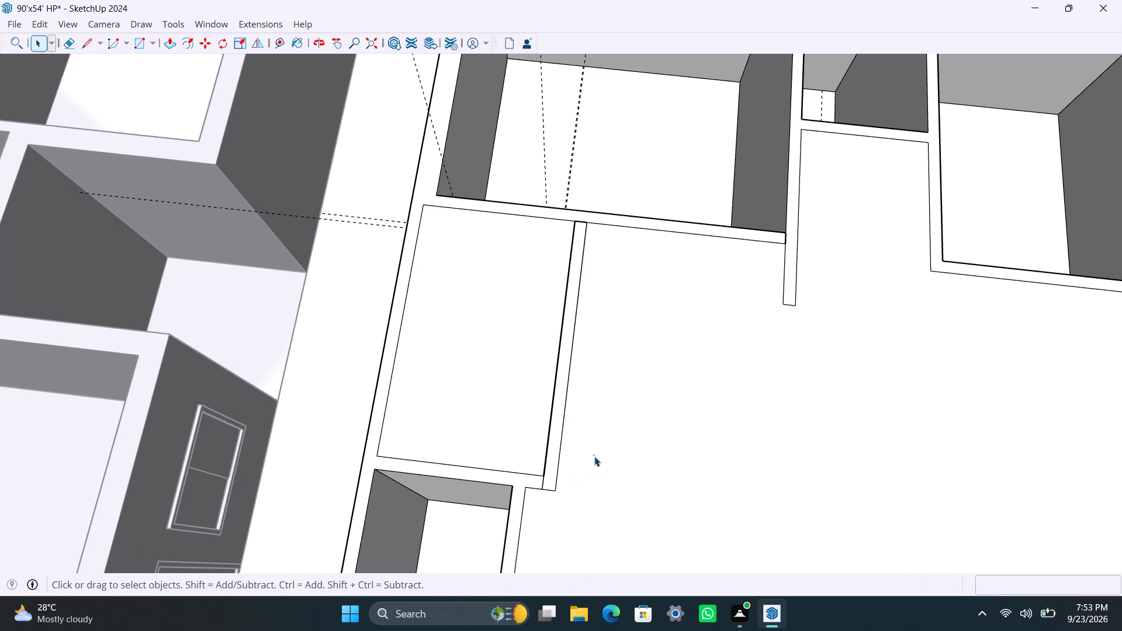
key("Delete")
left_click(529, 424)
key("Delete")
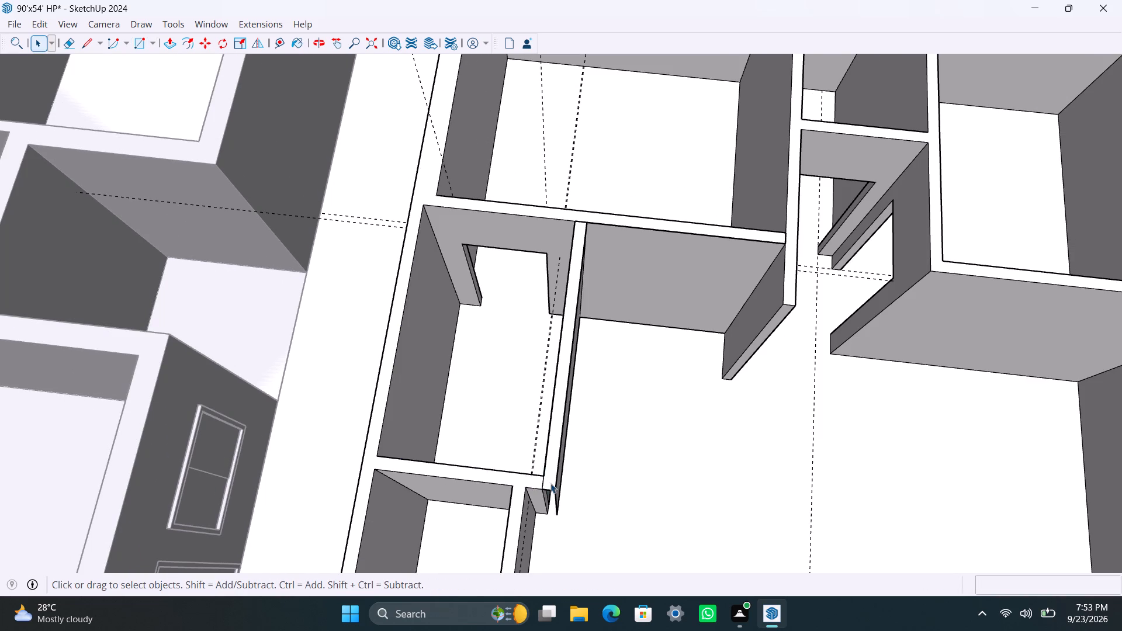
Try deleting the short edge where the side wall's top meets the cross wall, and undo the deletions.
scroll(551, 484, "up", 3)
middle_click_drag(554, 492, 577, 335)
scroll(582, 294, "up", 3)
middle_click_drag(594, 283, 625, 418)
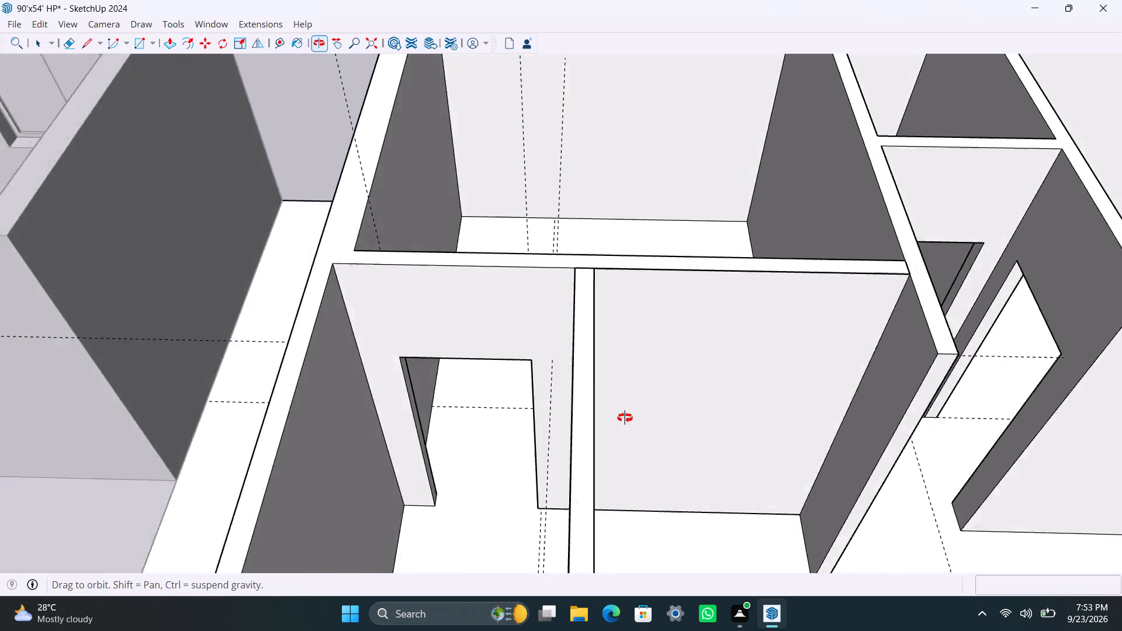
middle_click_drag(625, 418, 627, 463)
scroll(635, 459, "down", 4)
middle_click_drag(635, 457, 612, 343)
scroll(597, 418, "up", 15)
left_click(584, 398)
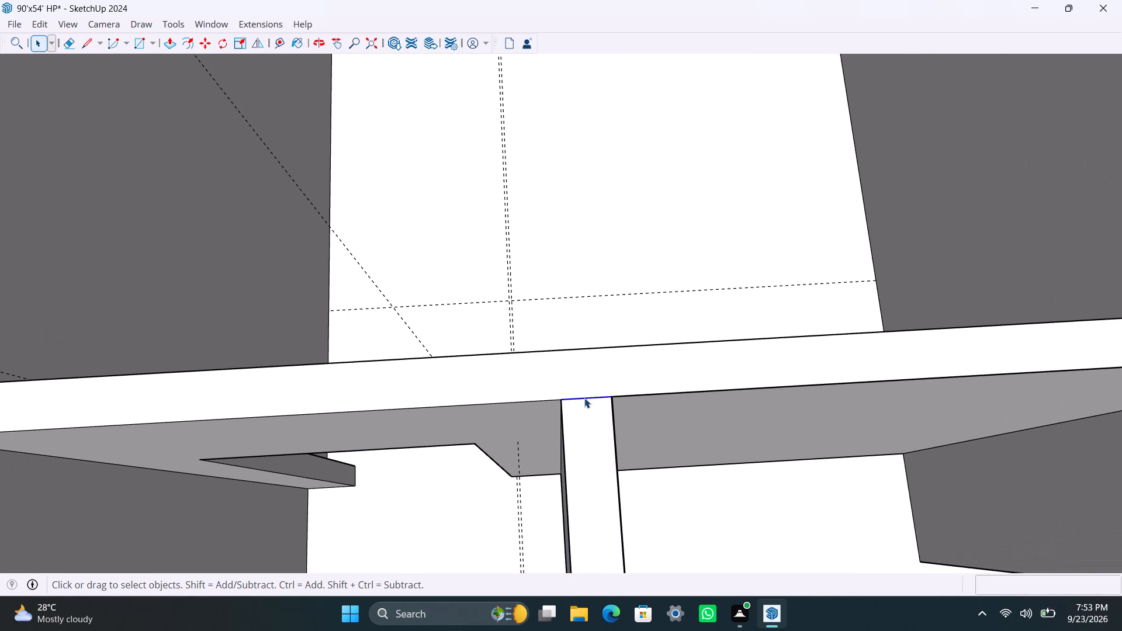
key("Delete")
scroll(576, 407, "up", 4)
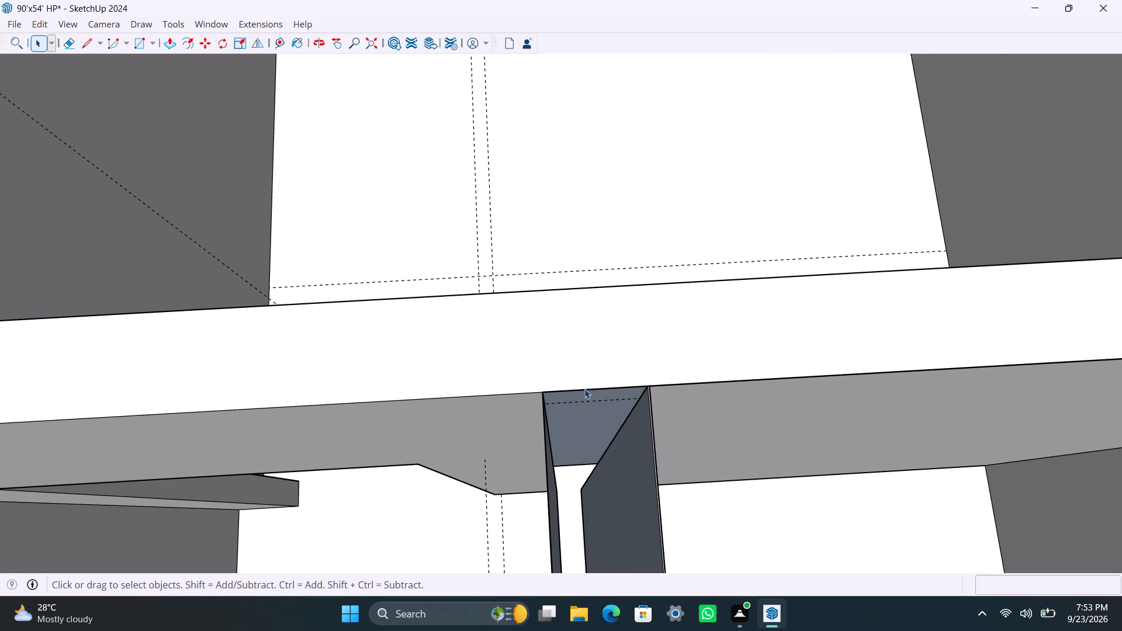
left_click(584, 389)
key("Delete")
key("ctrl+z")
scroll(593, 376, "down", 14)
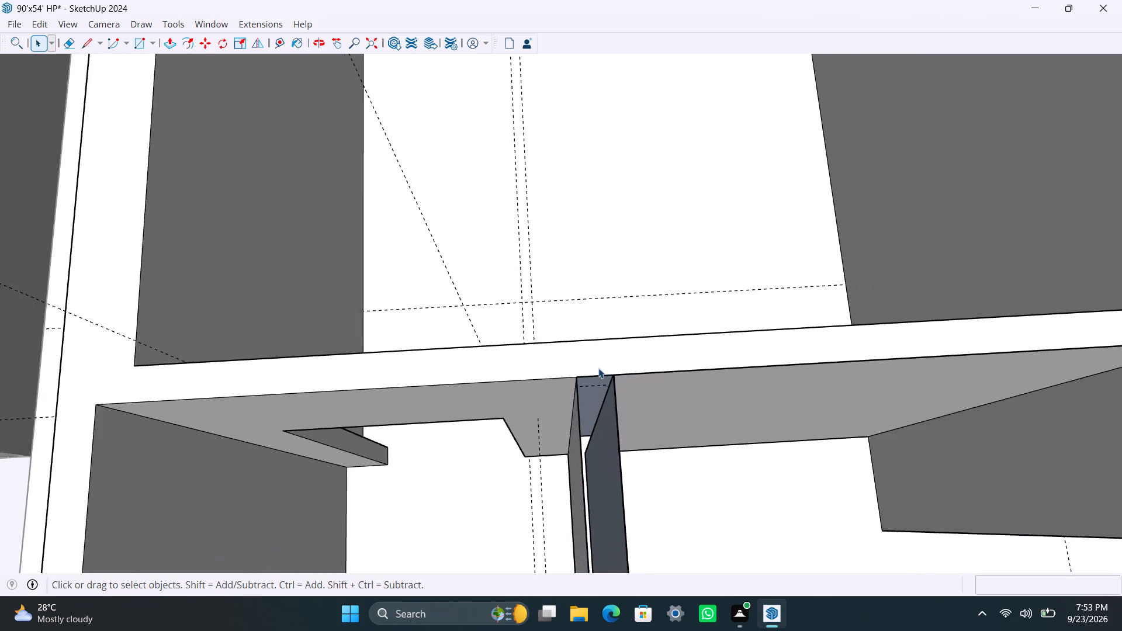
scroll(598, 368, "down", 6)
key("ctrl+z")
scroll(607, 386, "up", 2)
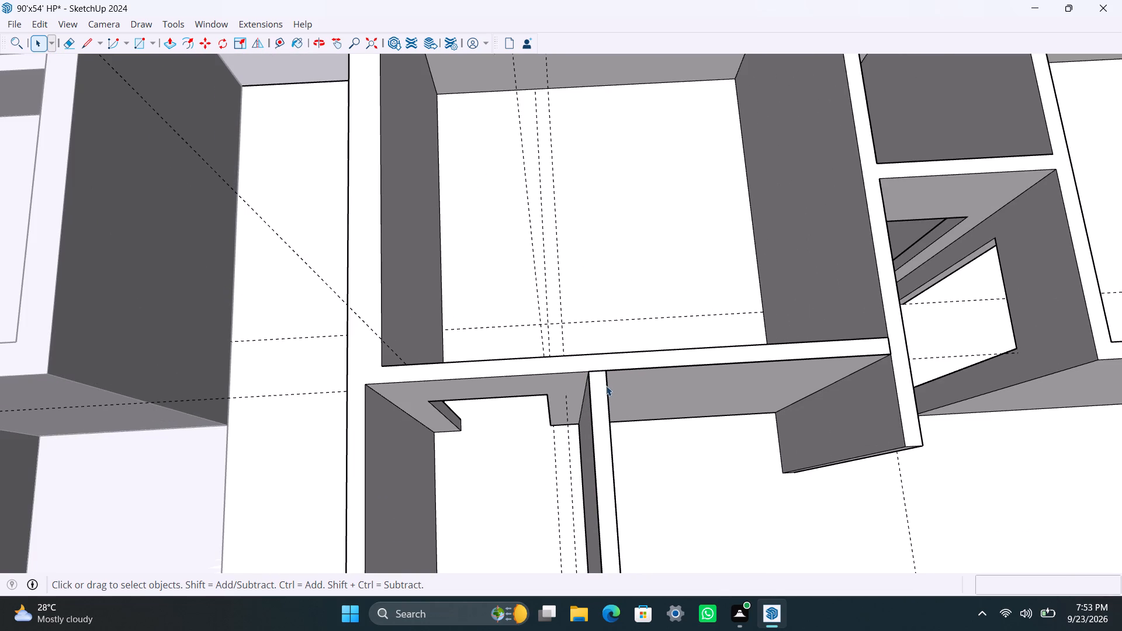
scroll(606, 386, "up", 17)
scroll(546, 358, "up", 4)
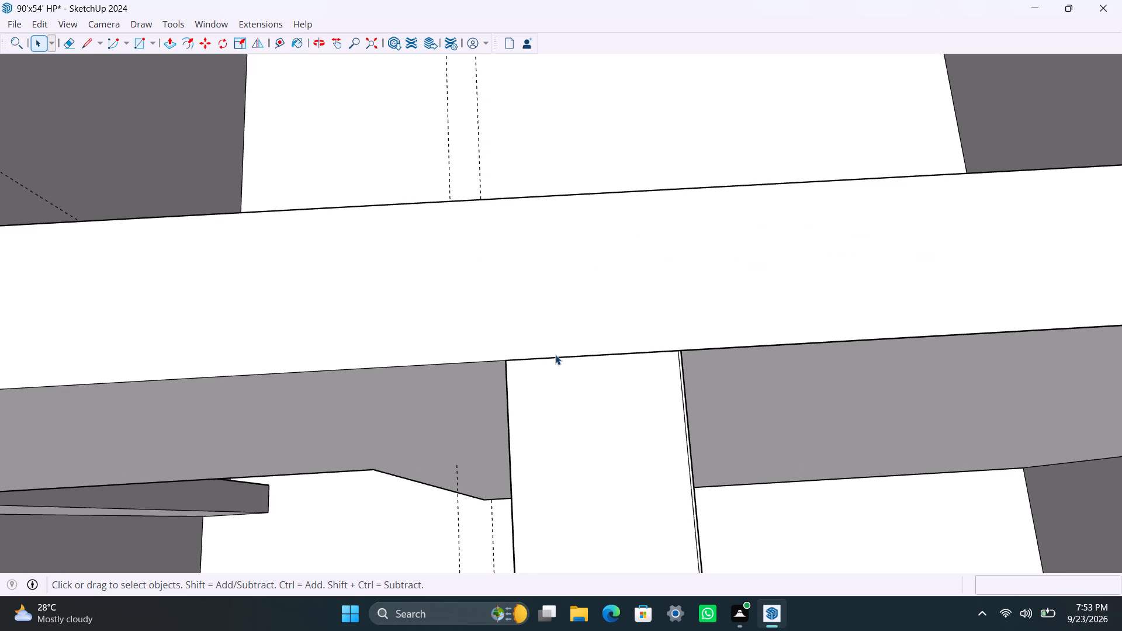
Undo the rectangle drawn over the small room's projecting side wall top and the face deletions that followed it.
scroll(555, 355, "up", 7)
scroll(730, 370, "up", 2)
scroll(813, 381, "up", 8)
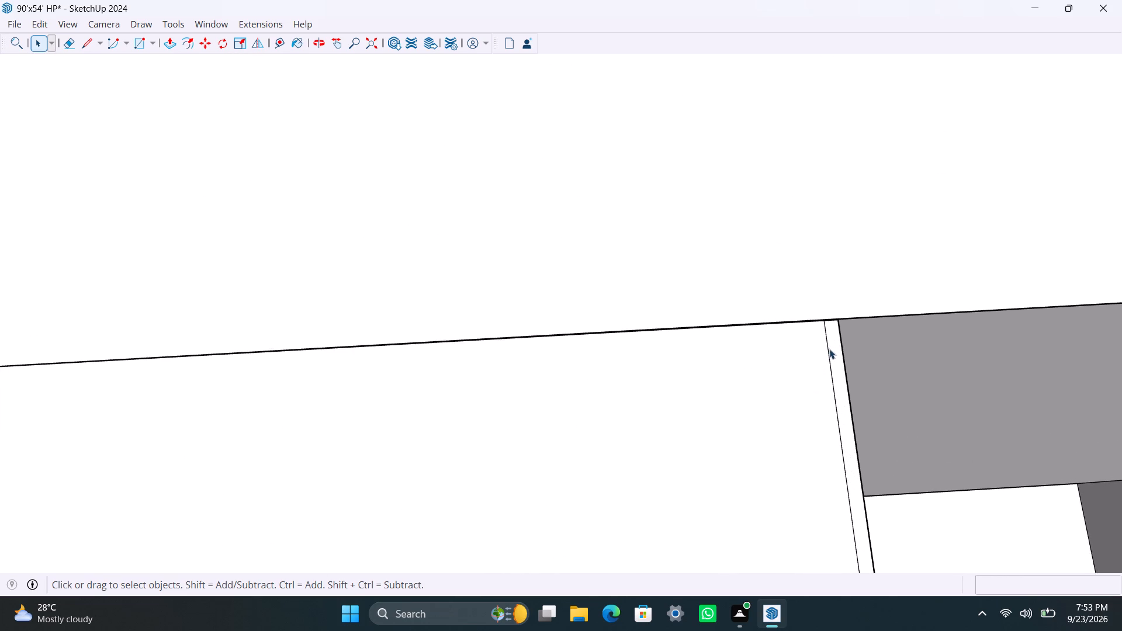
scroll(829, 349, "up", 18)
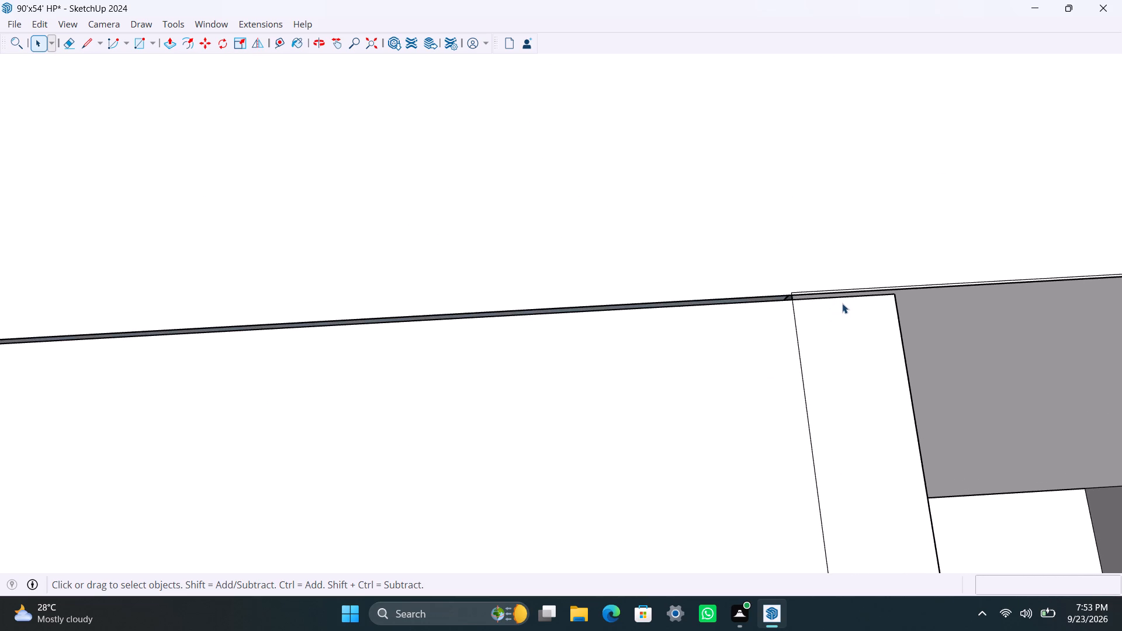
key("ctrl+z")
key("ctrl+z")
key("ctrl+z")
Draw a line at floor level joining the projecting side wall's outer corner to the adjacent wall's end corner.
scroll(785, 321, "down", 9)
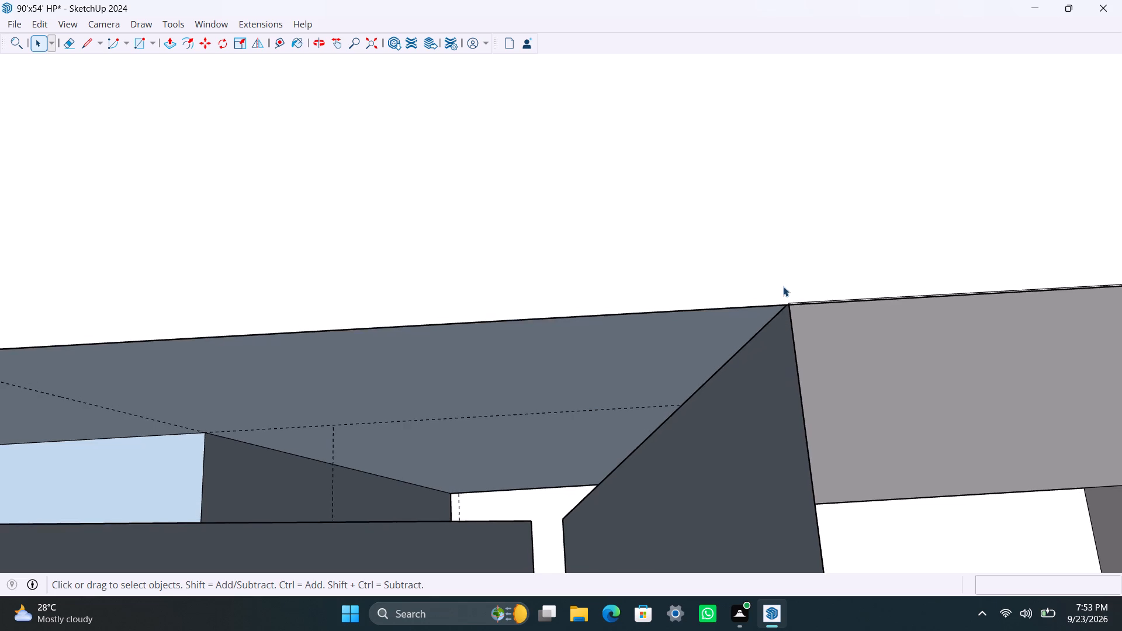
scroll(783, 286, "down", 20)
scroll(783, 286, "down", 20)
scroll(783, 286, "down", 5)
left_click_drag(687, 344, 687, 338)
scroll(687, 338, "down", 16)
middle_click_drag(730, 423, 641, 327, "shift")
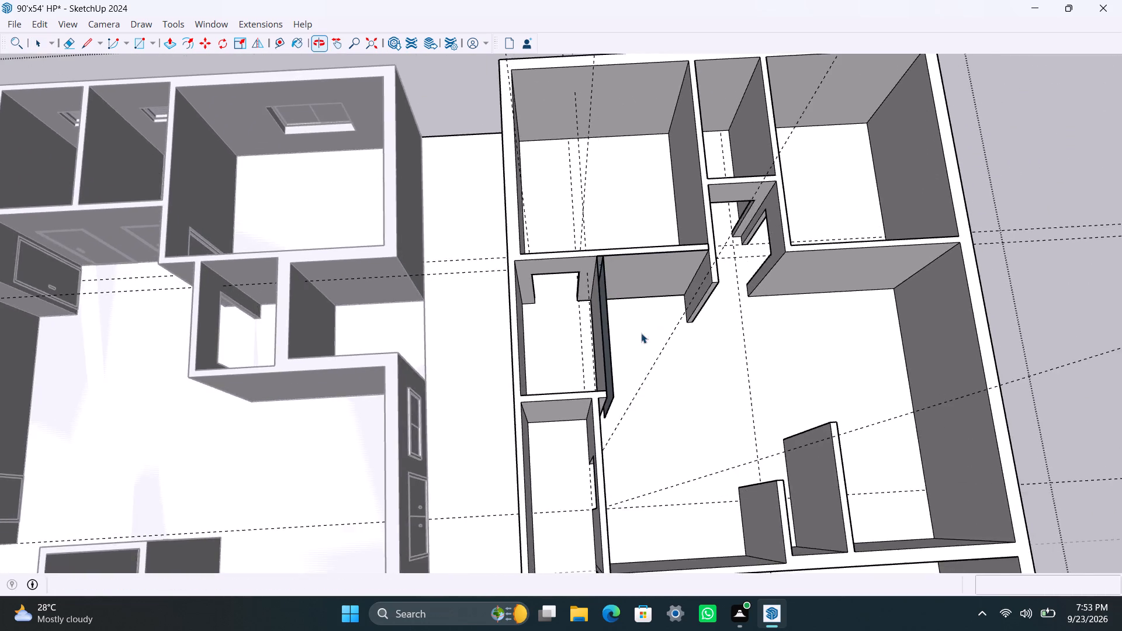
scroll(645, 375, "up", 4)
middle_click_drag(619, 411, 408, 396)
scroll(572, 377, "up", 4)
scroll(570, 260, "down", 5)
middle_click_drag(605, 326, 602, 195)
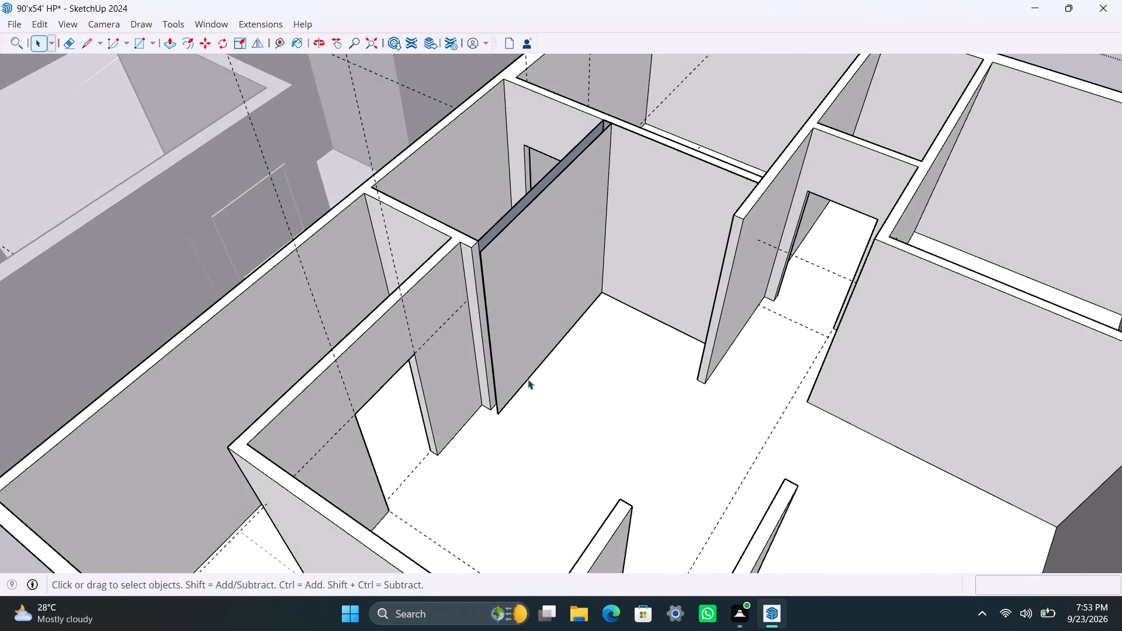
scroll(460, 477, "up", 8)
middle_click_drag(512, 400, 545, 409)
scroll(521, 410, "up", 5)
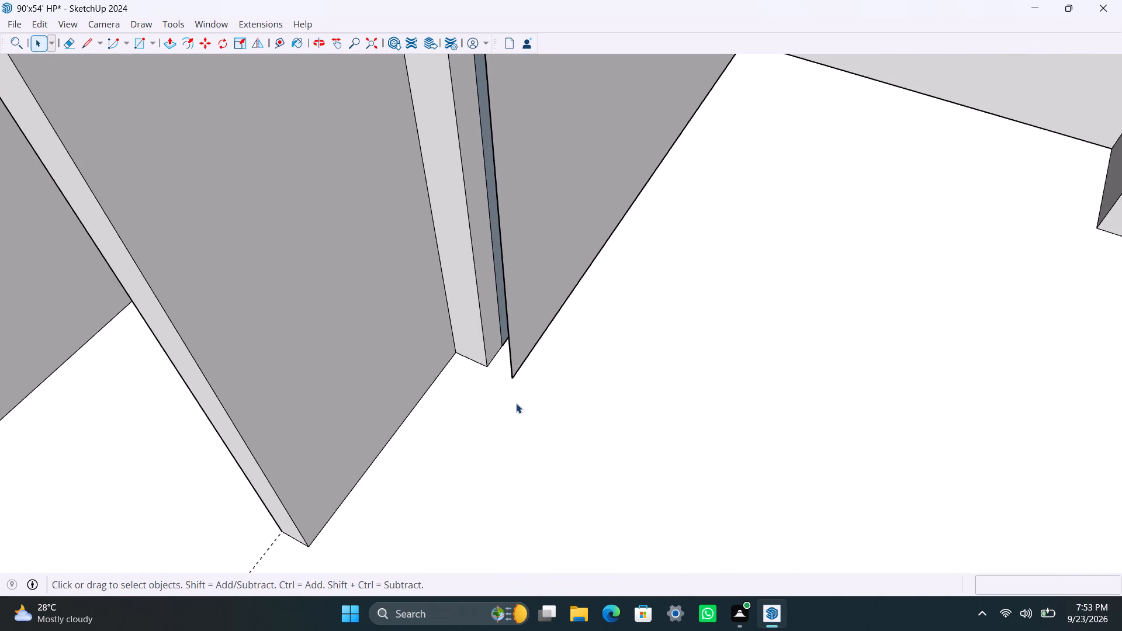
key("l")
left_click(515, 370)
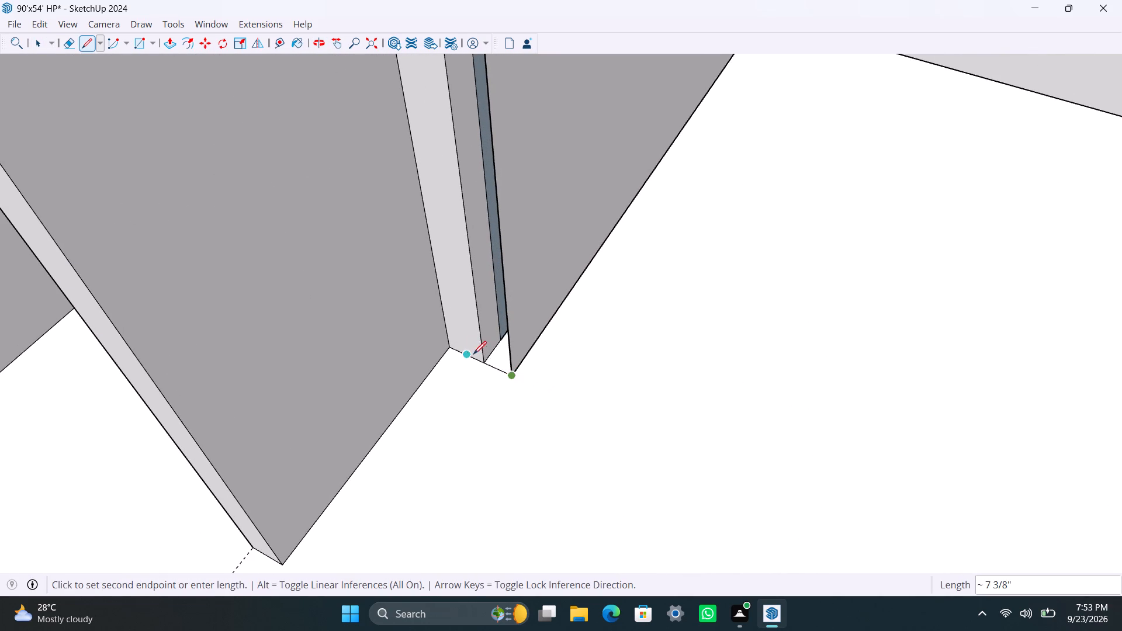
left_click(484, 359)
key("space")
scroll(475, 413, "down", 5)
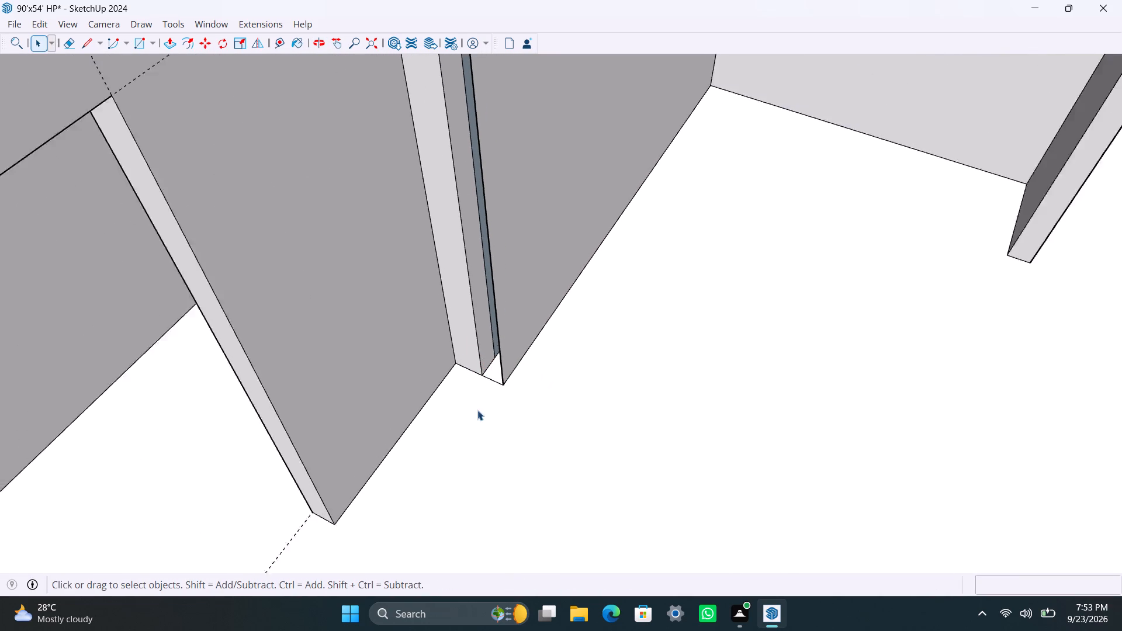
Draw a line about 4 1/2" long across the top of the projecting side wall's open end to the adjacent corner.
scroll(477, 410, "down", 6)
middle_click_drag(482, 394, 539, 557)
scroll(531, 448, "up", 3)
key("l")
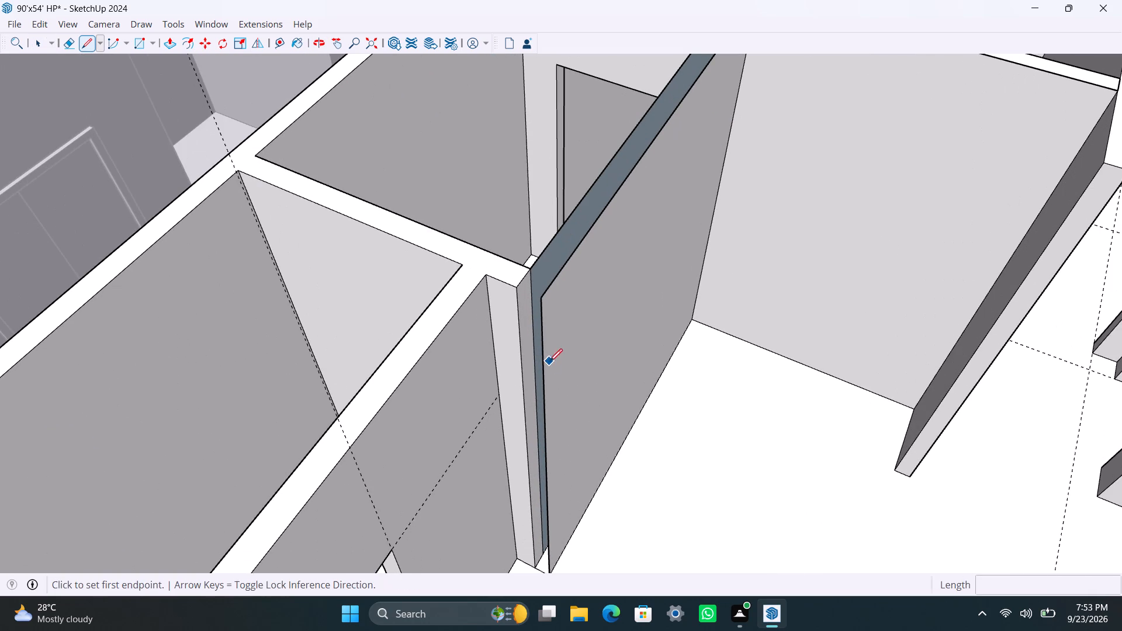
left_click(541, 296)
left_click(513, 286)
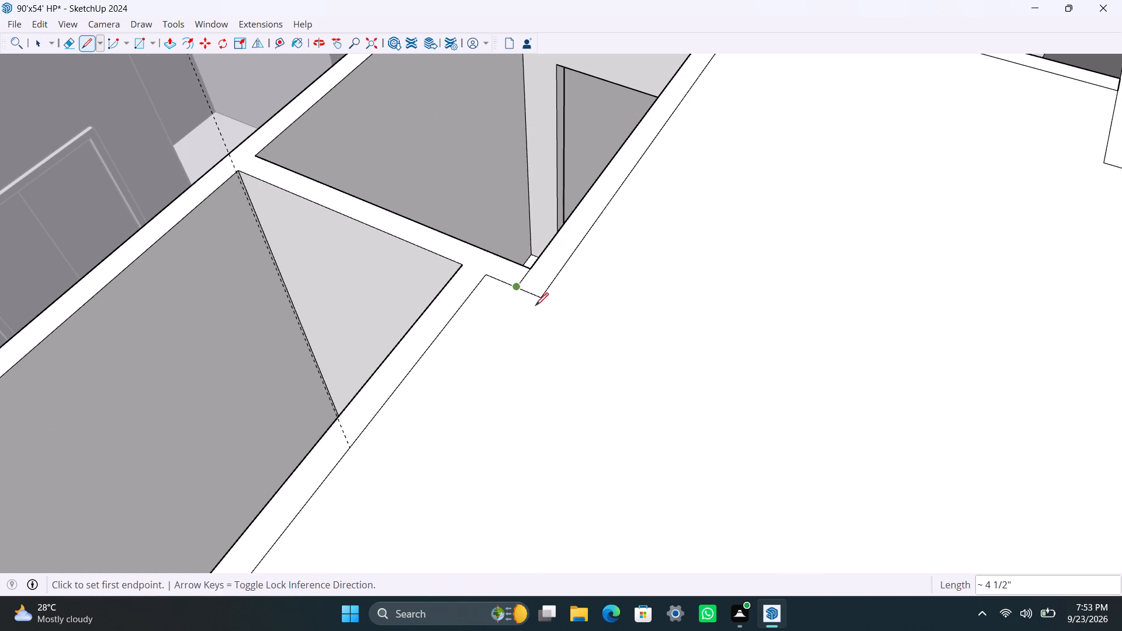
Delete the unwanted face covering the large open area, leaving the wall tops.
key("space")
left_click(553, 325)
key("Delete")
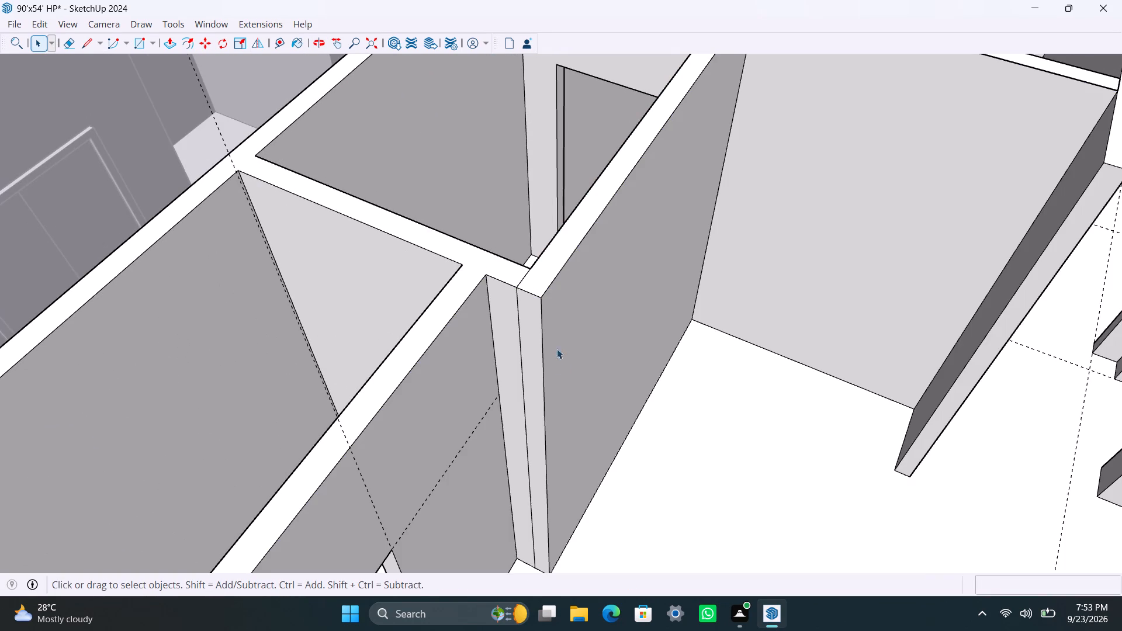
Run the FixIt 101 cleanup twice on the second unit's group.
scroll(534, 330, "down", 11)
scroll(559, 294, "up", 5)
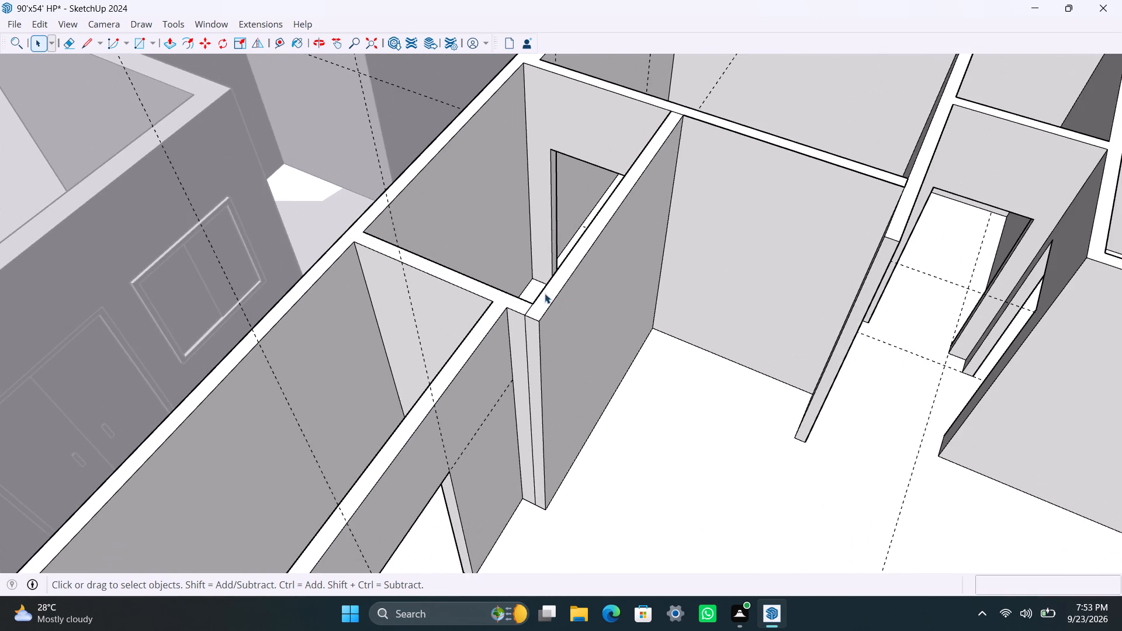
scroll(534, 342, "down", 20)
scroll(534, 342, "down", 2)
left_click(736, 361)
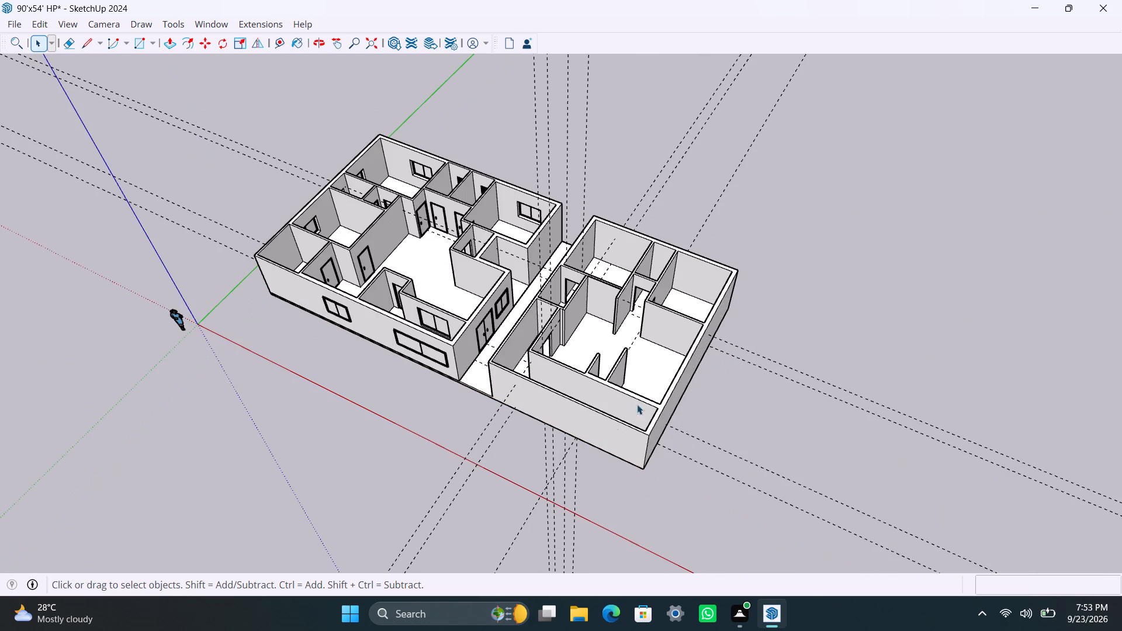
left_click(620, 418)
right_click(609, 424)
left_click(650, 402)
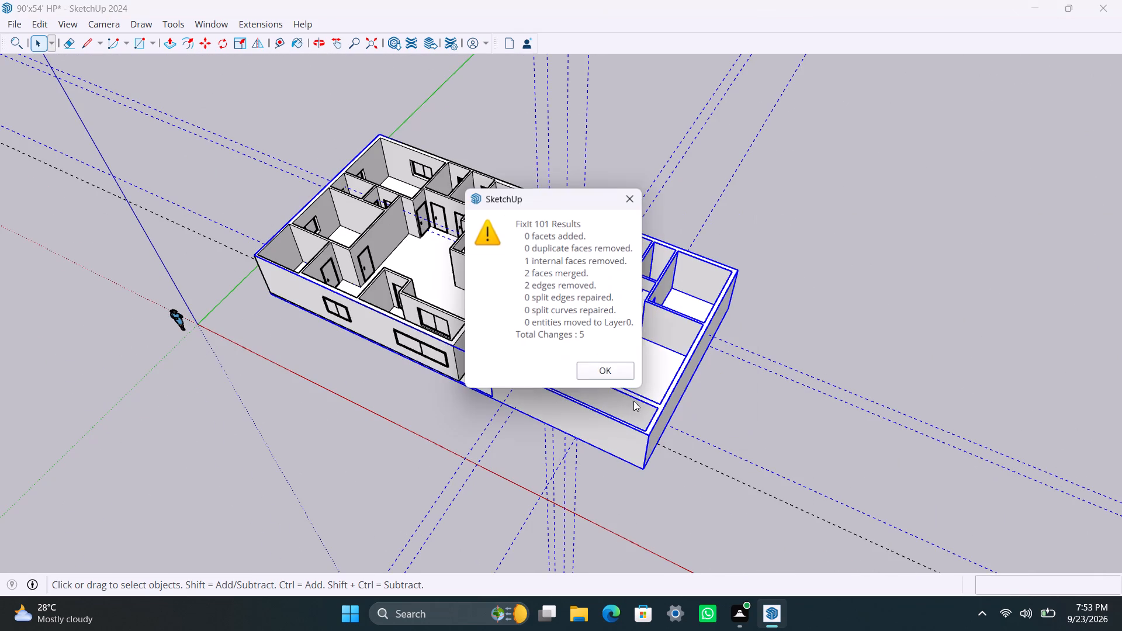
left_click(622, 371)
right_click_drag(553, 377, 552, 386)
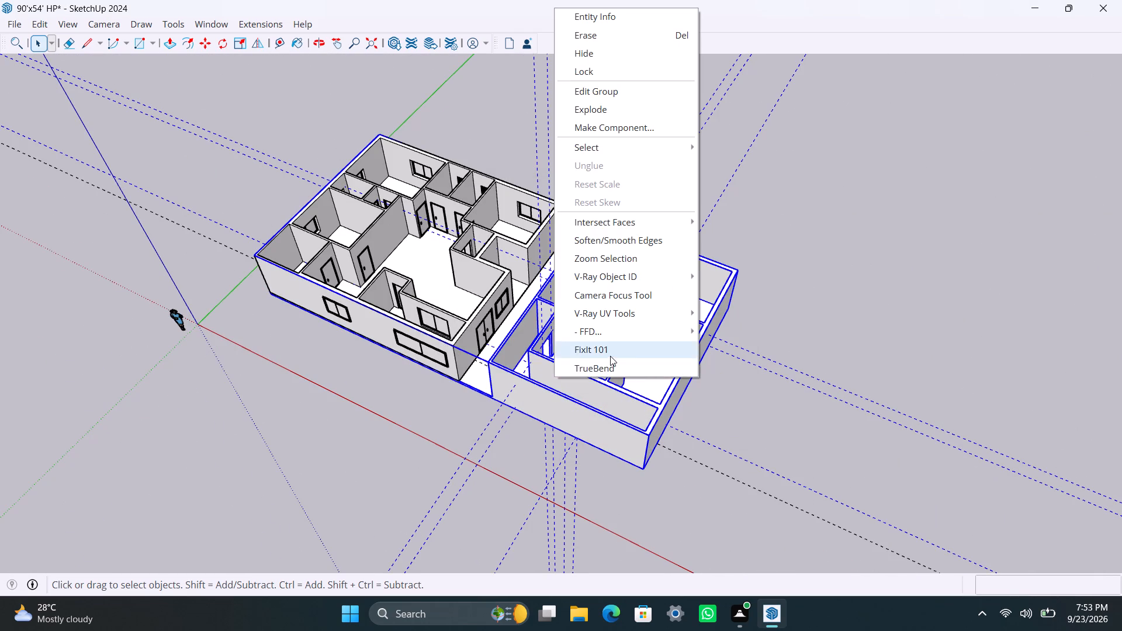
left_click(610, 356)
left_click(605, 365)
left_click(770, 379)
Examine the seam at the repaired wall end and the surrounding walls of the second unit.
scroll(582, 347, "up", 7)
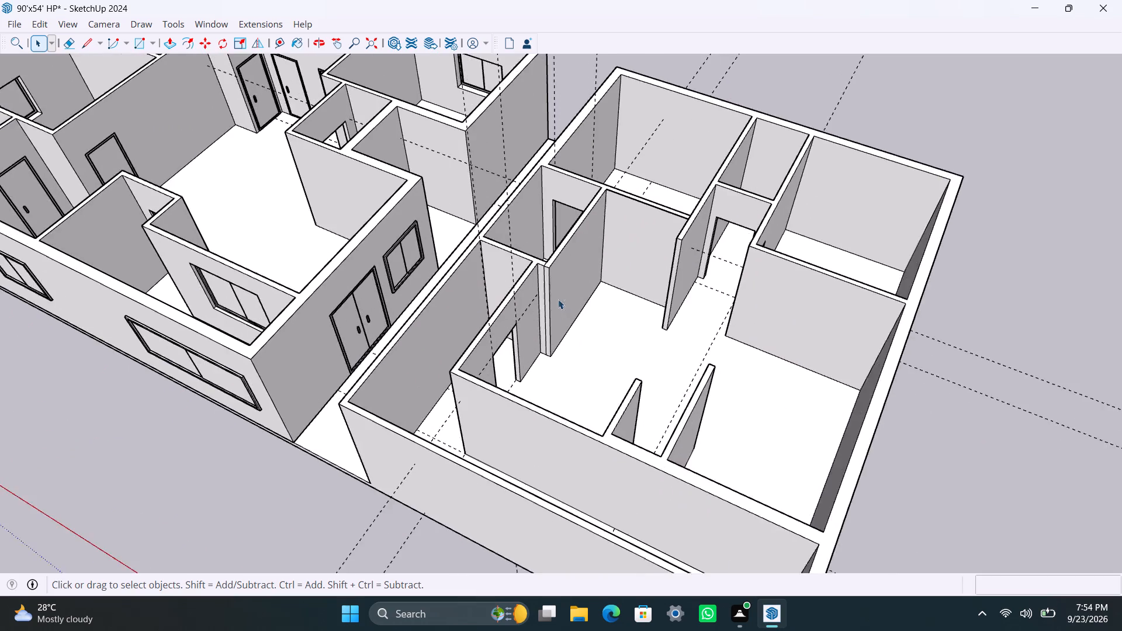
scroll(558, 299, "up", 9)
middle_click_drag(528, 278, 574, 317)
scroll(550, 300, "up", 8)
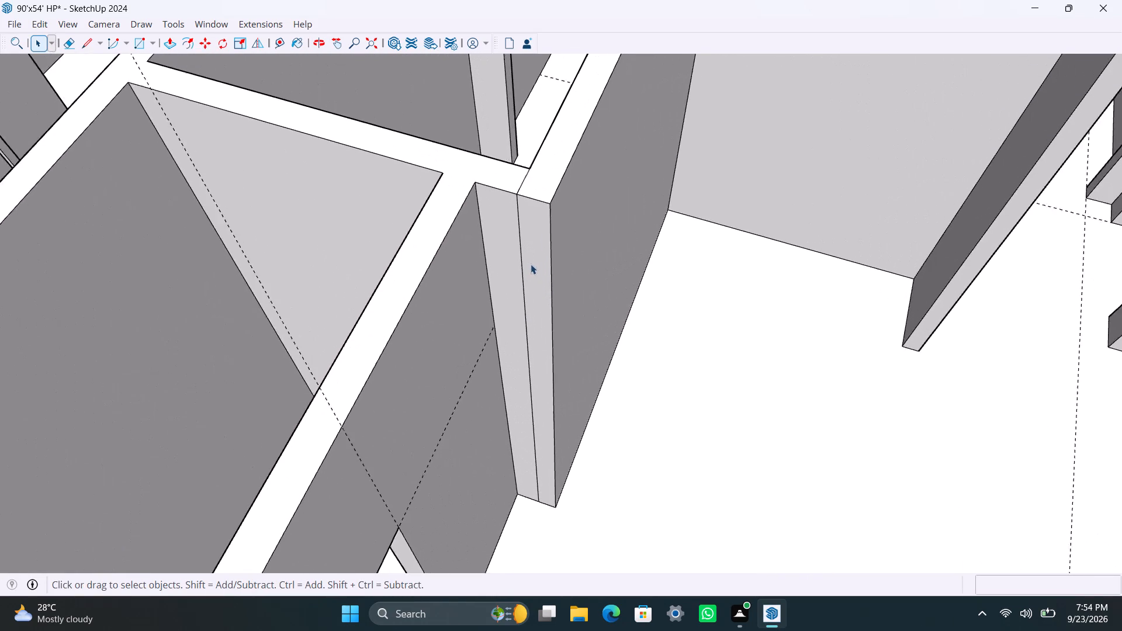
scroll(531, 264, "up", 2)
left_click(521, 245)
triple_click(521, 245)
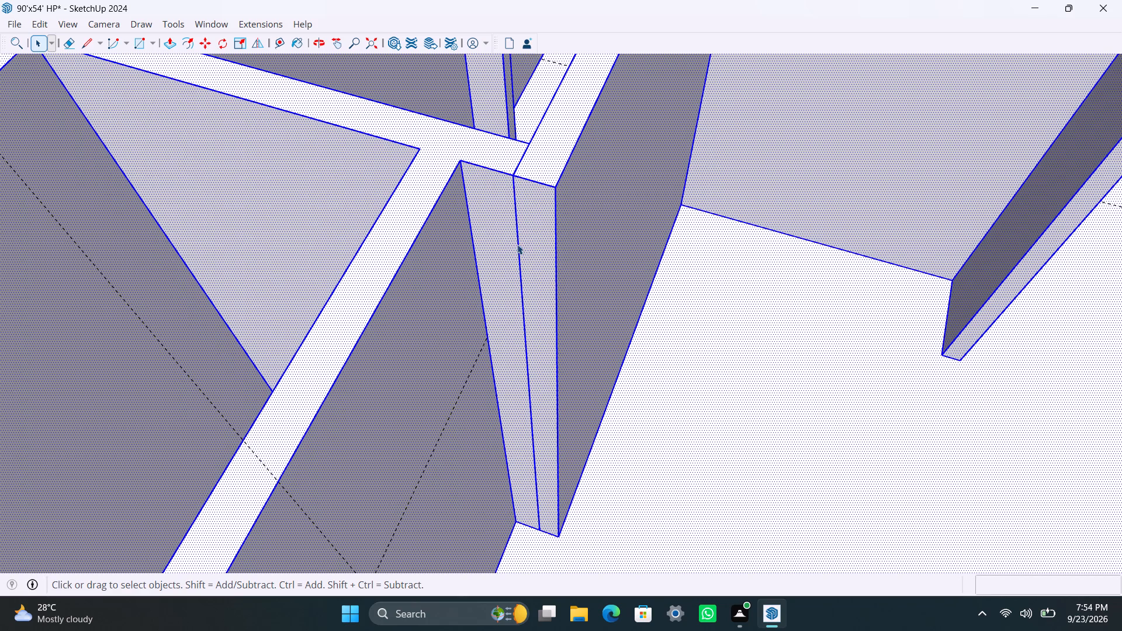
left_click(517, 244)
scroll(569, 304, "down", 12)
middle_click_drag(707, 297, 522, 307)
scroll(564, 357, "down", 4)
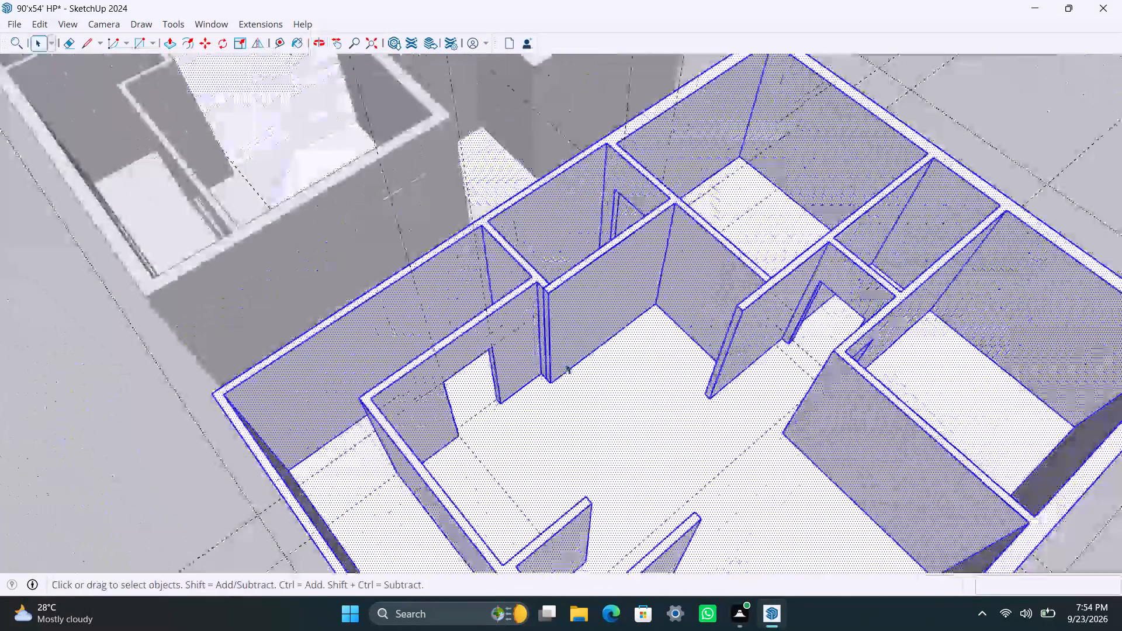
scroll(566, 363, "down", 7)
left_click(886, 204)
left_click(944, 229)
Copy the vertical corner edge beside the repaired wall end 2' along the wall toward the door opening.
scroll(600, 403, "up", 7)
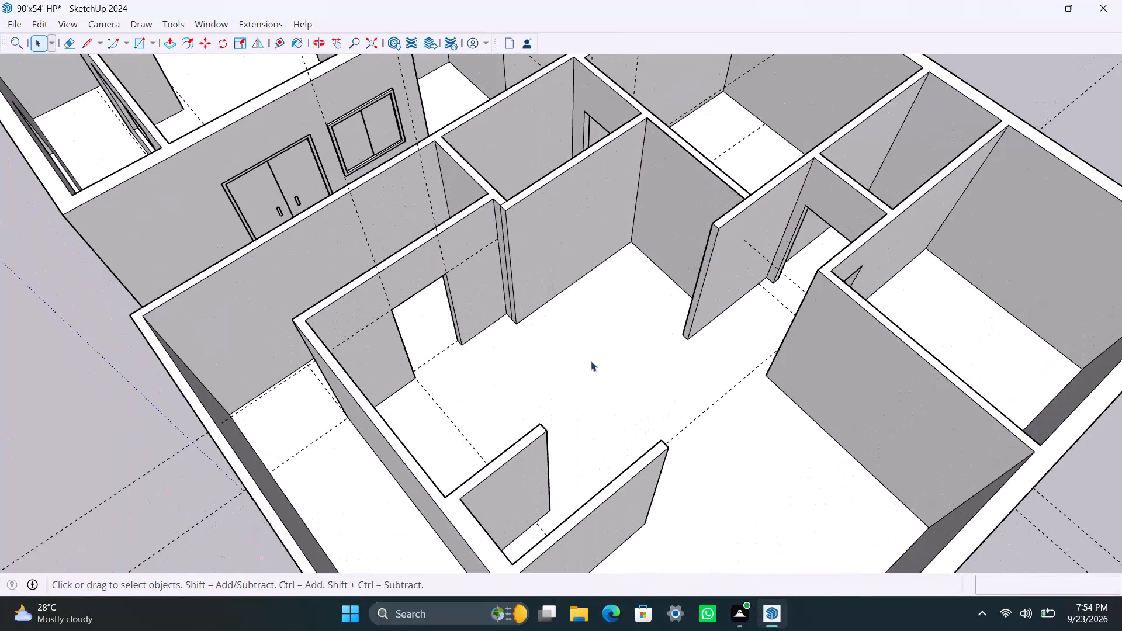
middle_click_drag(591, 361, 543, 365)
scroll(489, 323, "up", 4)
middle_click_drag(518, 299, 573, 322)
scroll(573, 317, "up", 7)
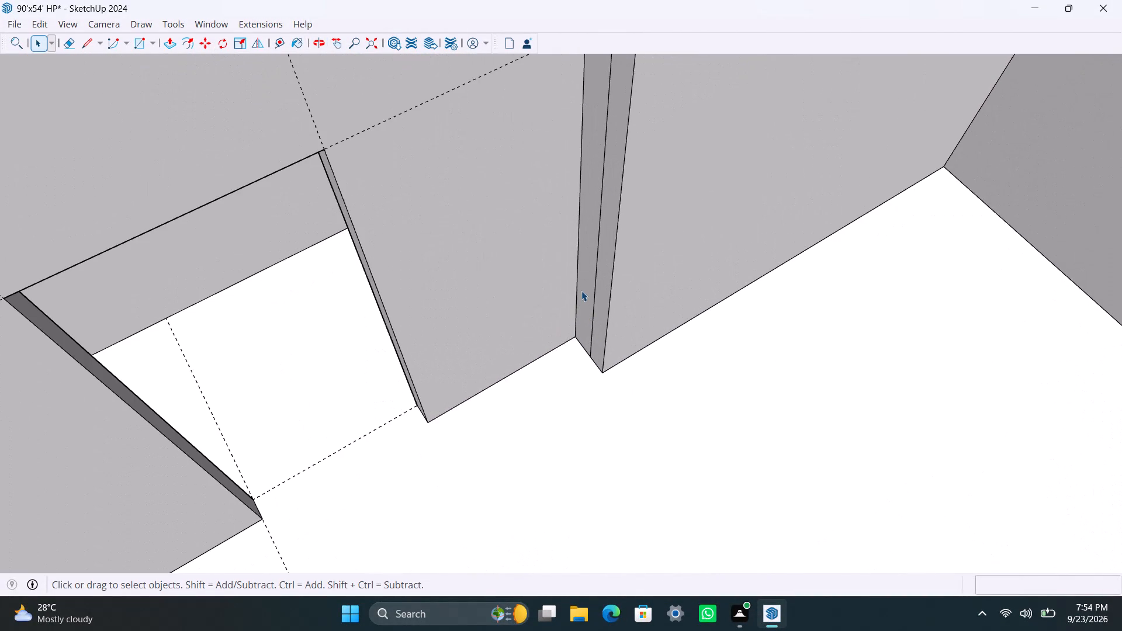
left_click(580, 286)
double_click(573, 312)
left_click(574, 319)
scroll(574, 335, "up", 1)
key("m")
left_click_drag(574, 335, 570, 341)
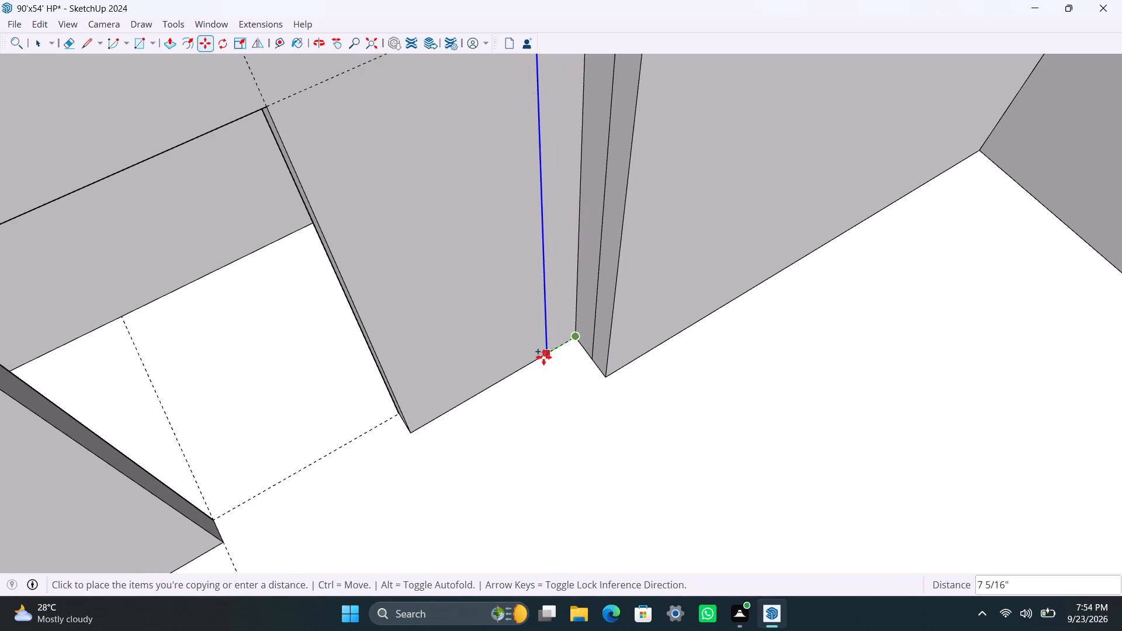
type("2'")
key("Return")
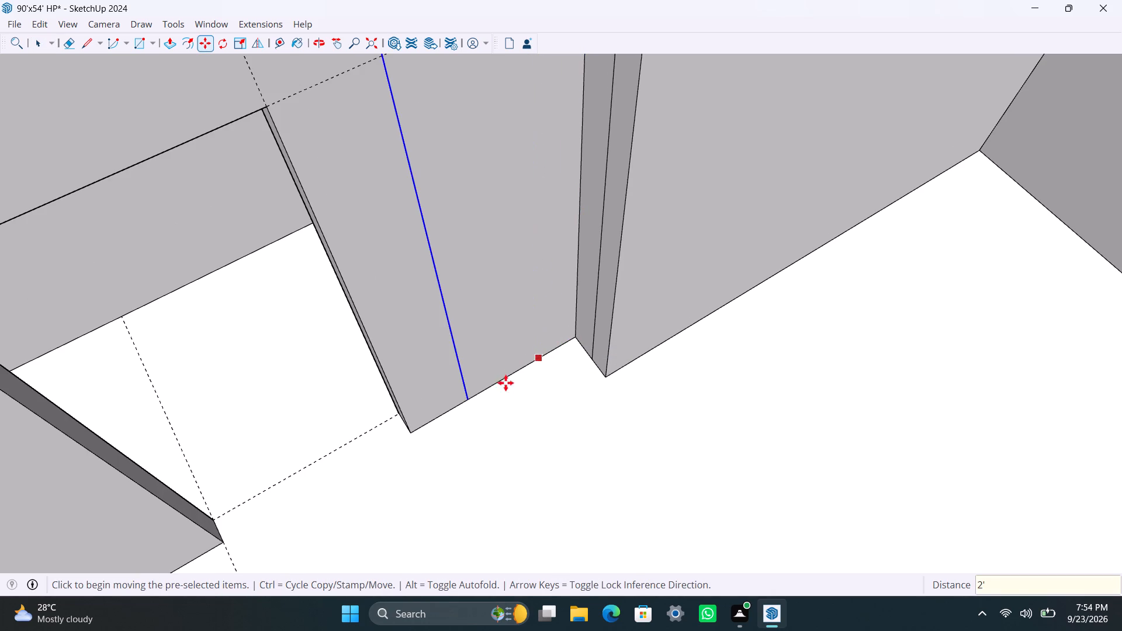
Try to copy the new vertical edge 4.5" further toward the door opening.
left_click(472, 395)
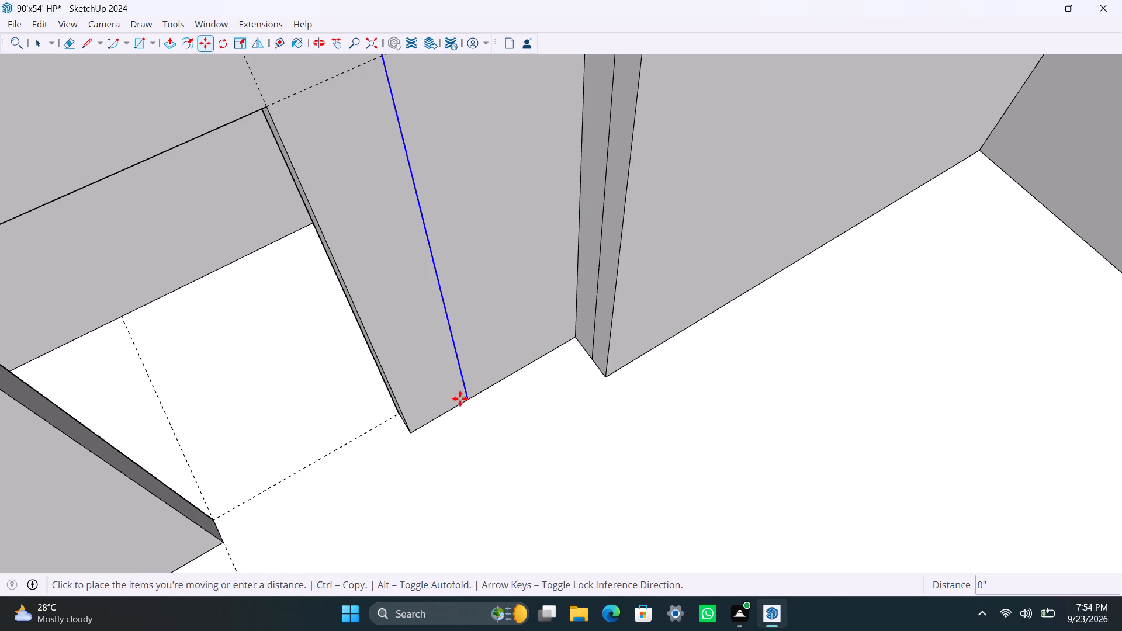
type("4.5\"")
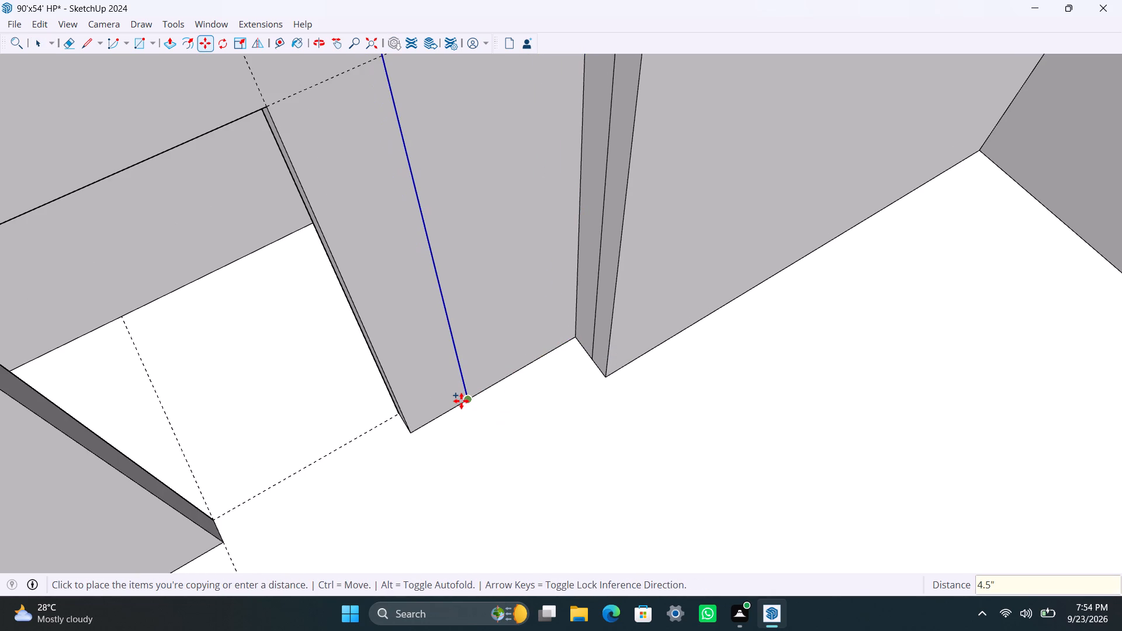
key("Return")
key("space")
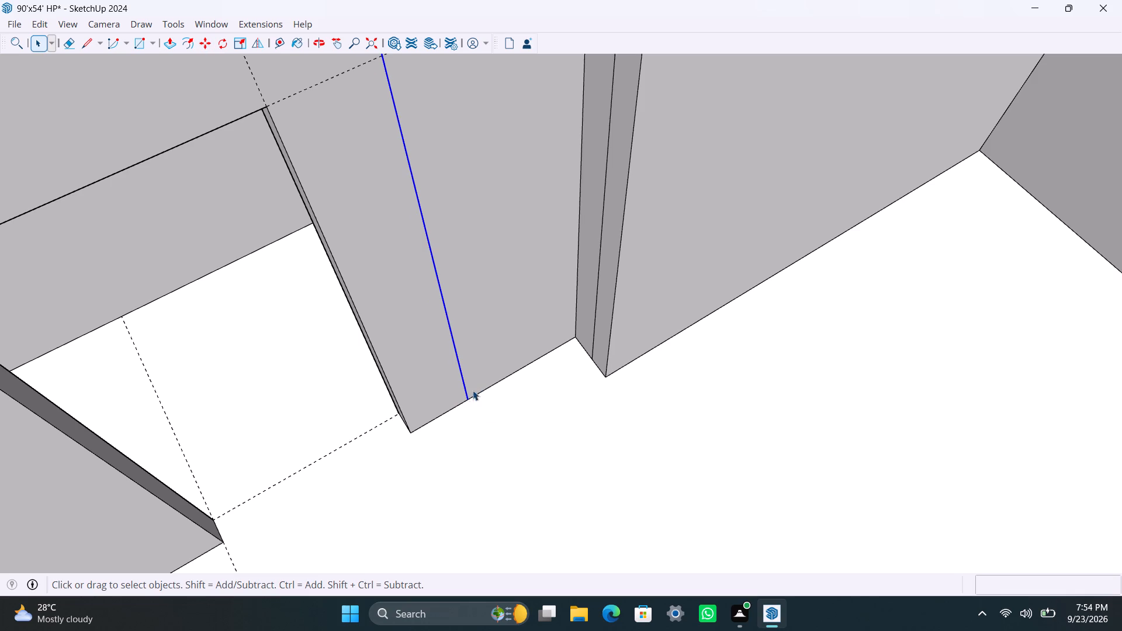
Copy the new vertical edge 4.5" further toward the door opening to mark a wall thickness.
key("m")
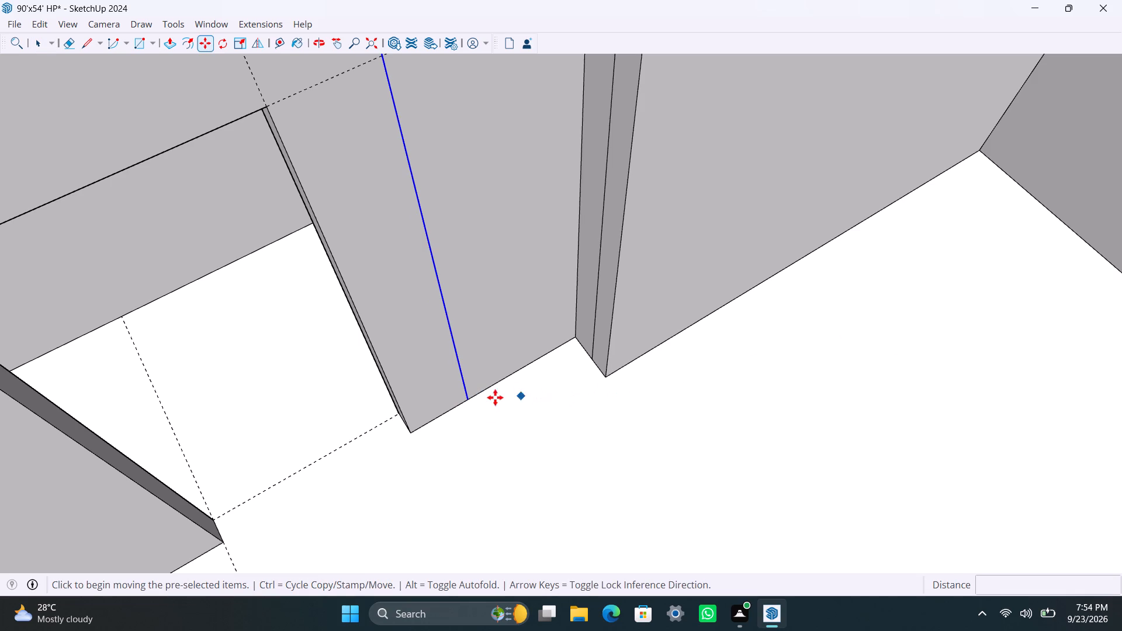
left_click(469, 393)
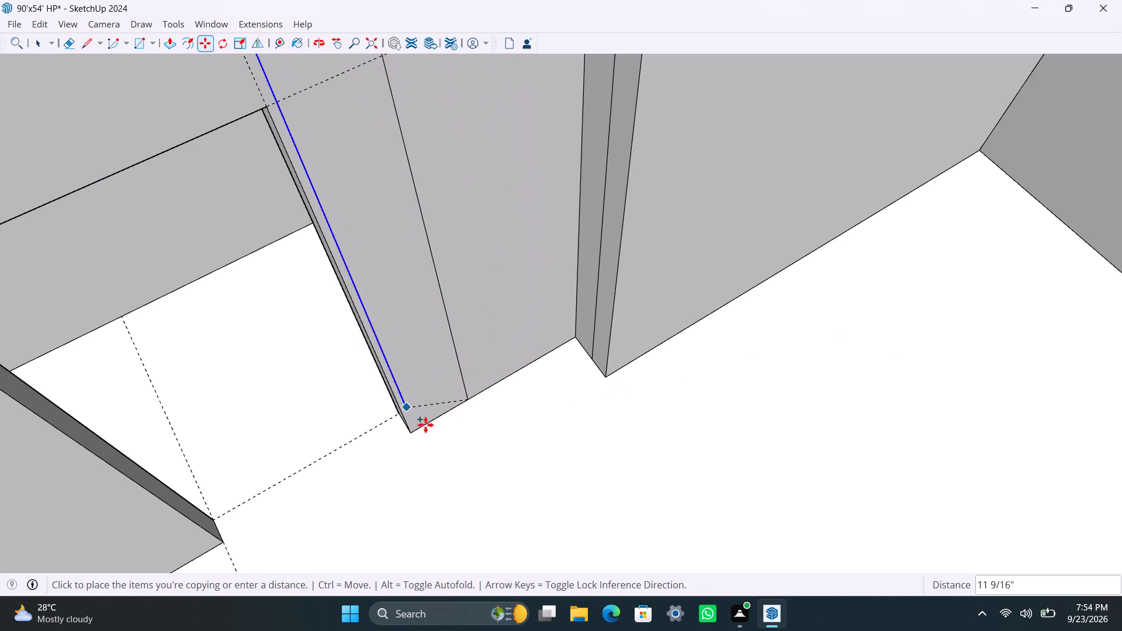
key("4")
type(".5\"")
key("Return")
key("space")
Push/Pull the 4.5" wide strip out across the large open area as a partition wall, entering a distance of 32'.
left_click(453, 386)
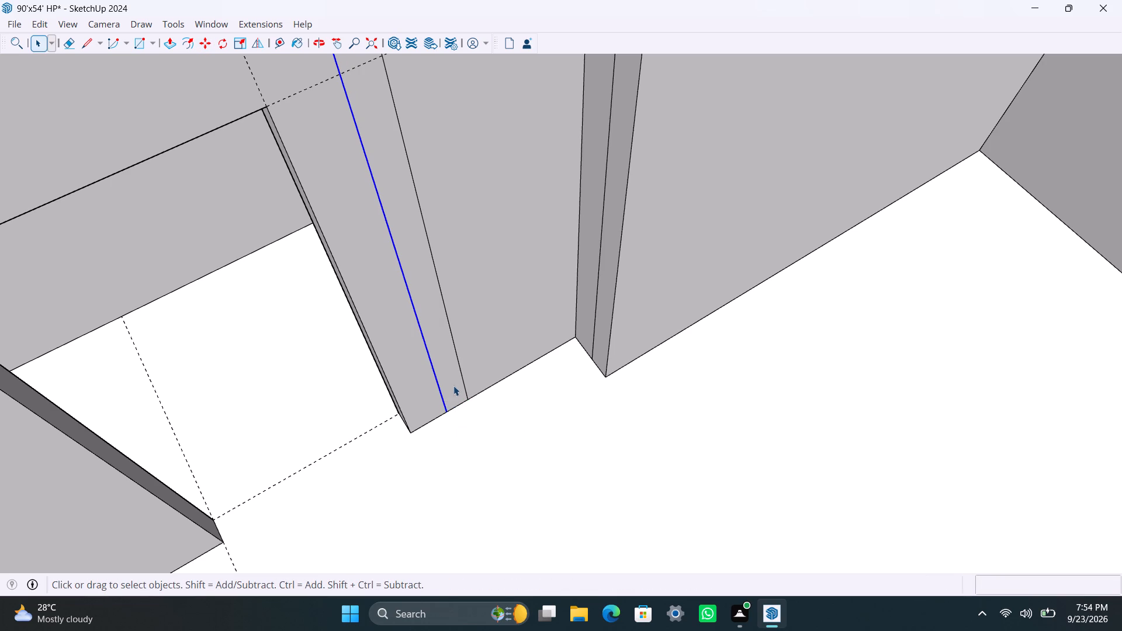
key("p")
left_click_drag(453, 386, 514, 495)
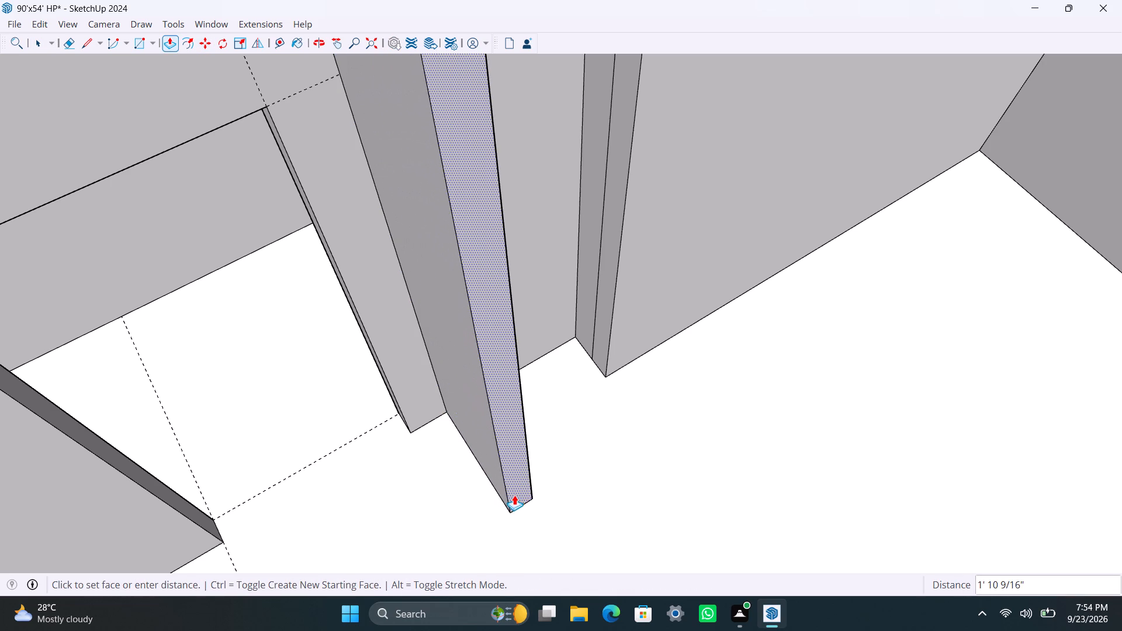
left_click_drag(514, 495, 518, 497)
type("32")
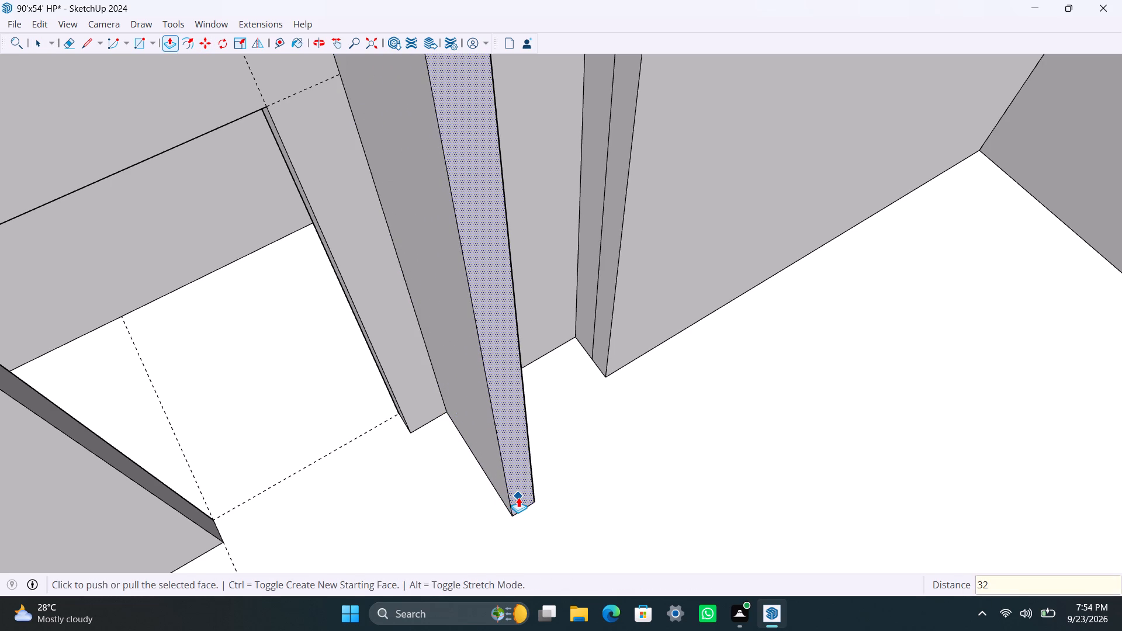
key("apostrophe")
key("Return")
key("space")
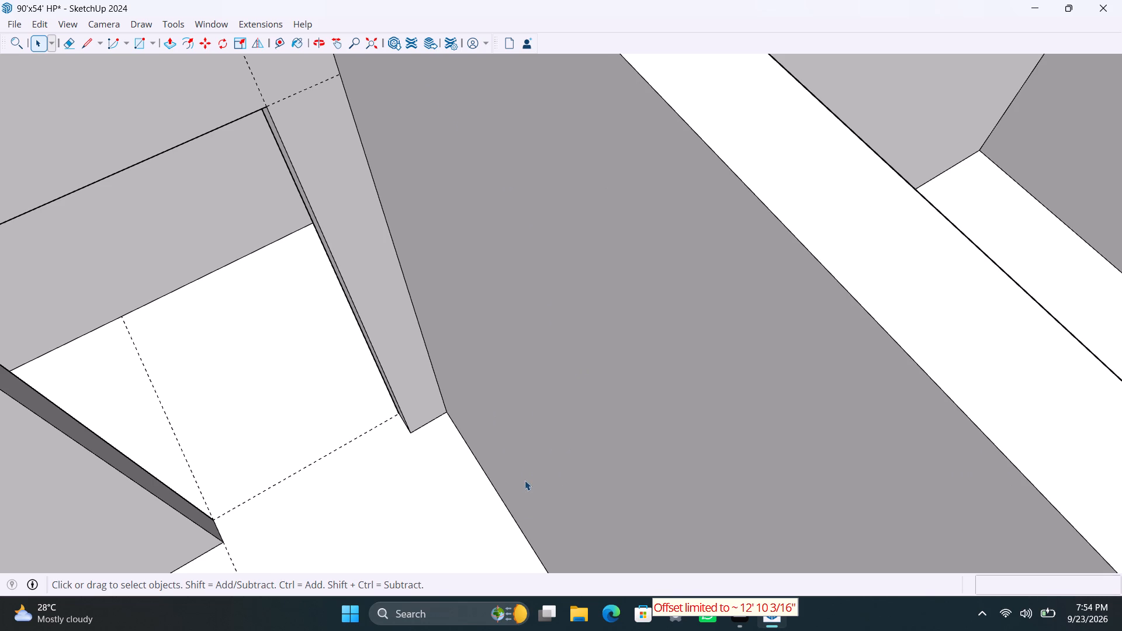
scroll(548, 369, "down", 13)
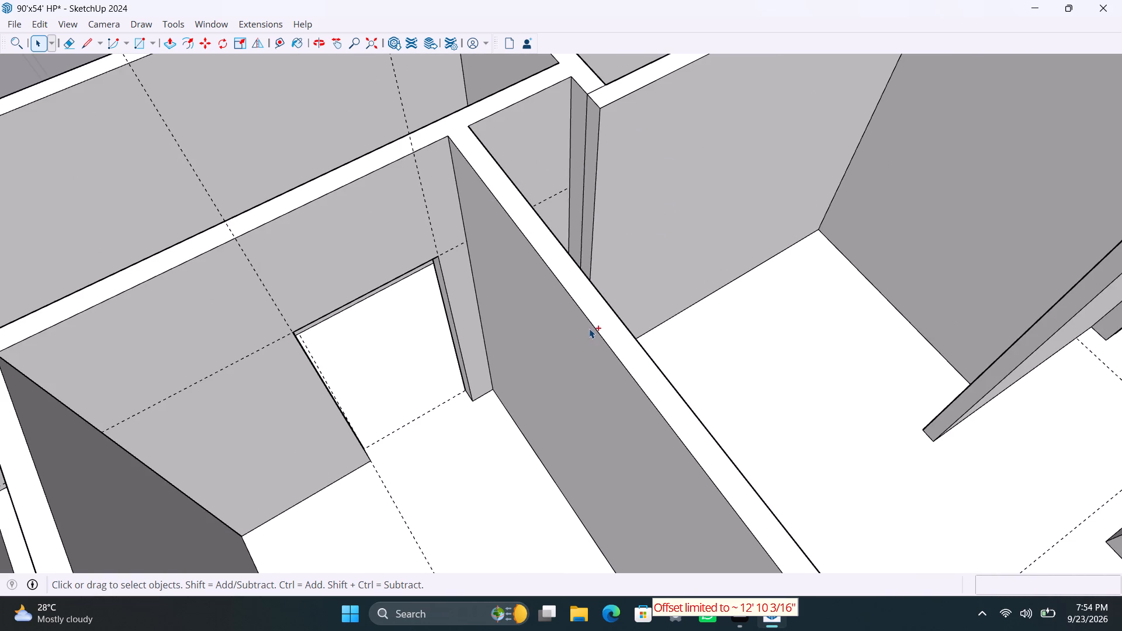
Undo the last partition extrusion and Push/Pull the 4.5" wide strip beside the door opening out 3' as a short wall.
key("ctrl+z")
left_click(487, 279)
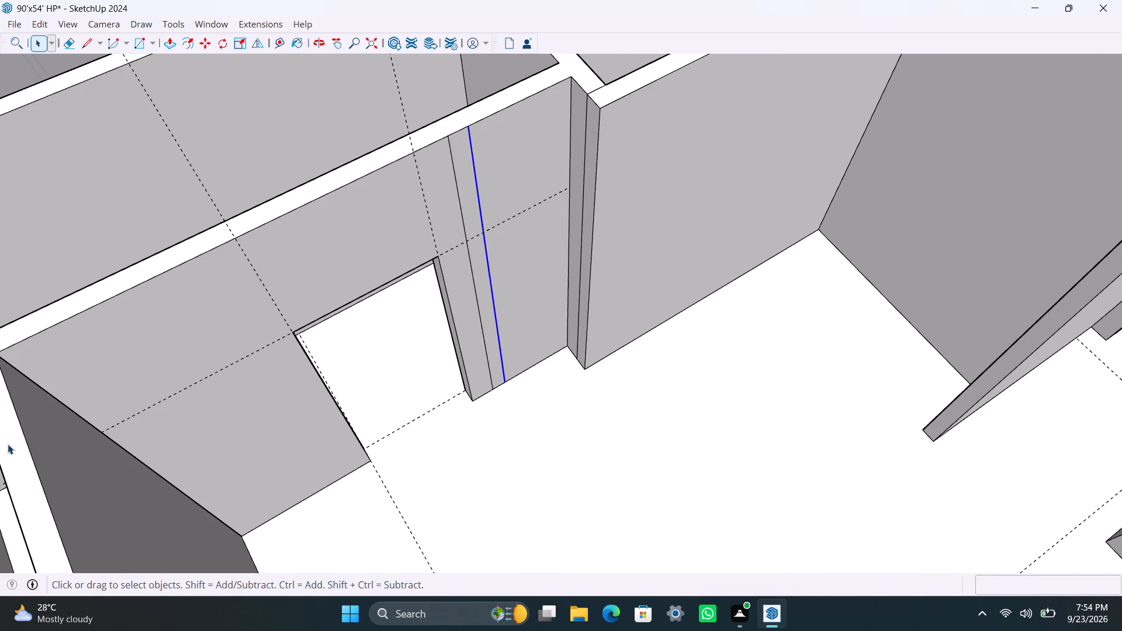
scroll(494, 319, "up", 2)
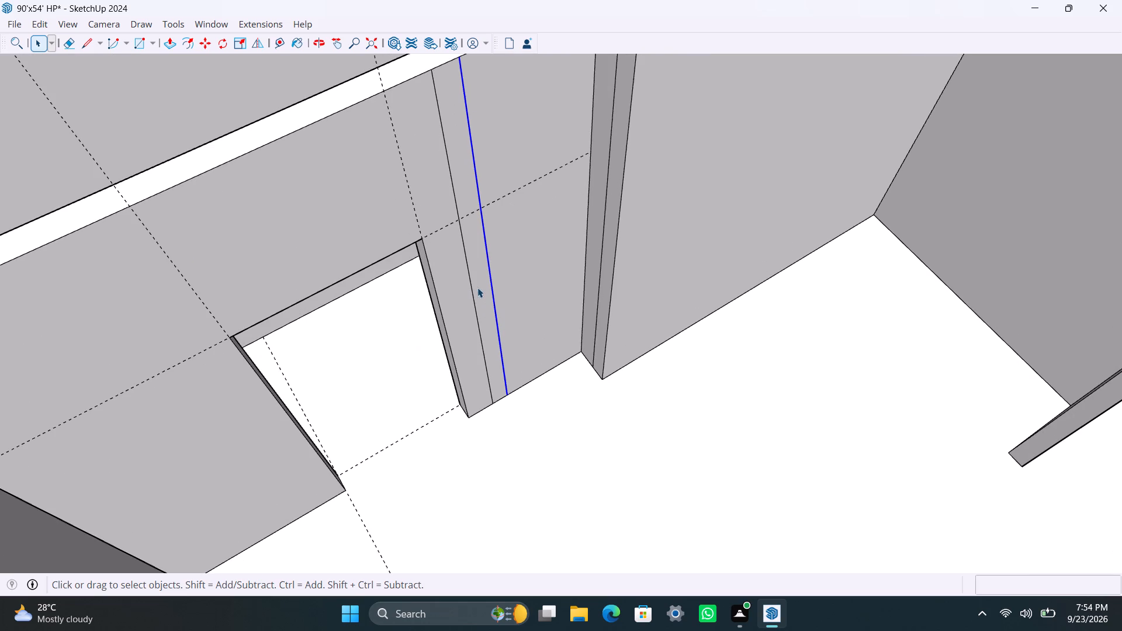
left_click(480, 277)
key("p")
left_click_drag(480, 276, 495, 349)
key("3")
key("apostrophe")
key("Return")
key("space")
scroll(483, 348, "down", 7)
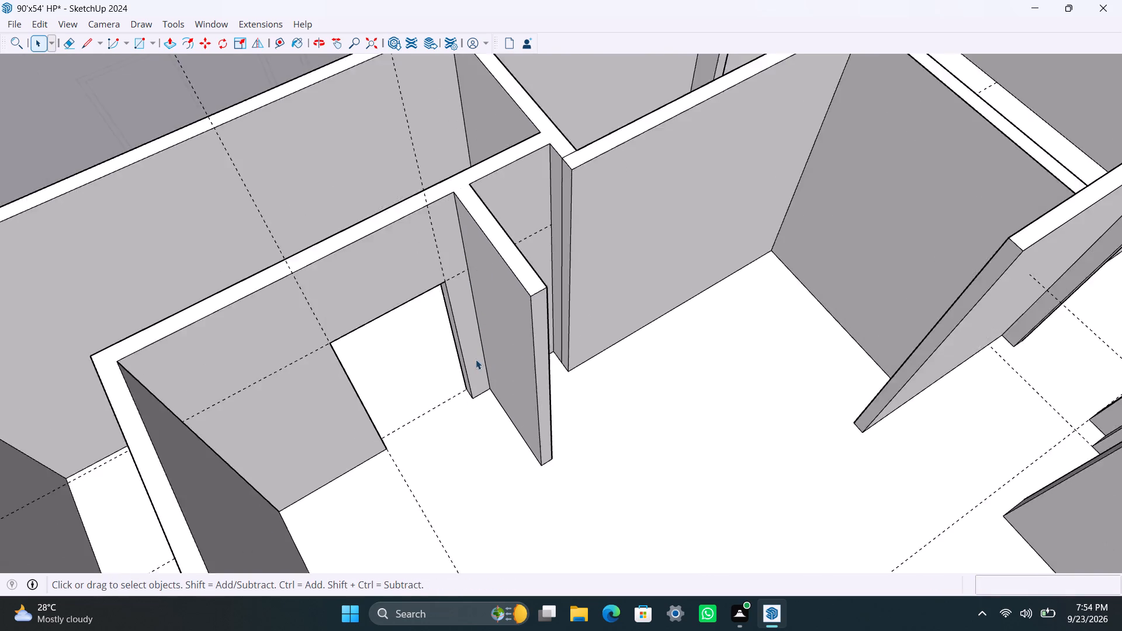
Place two floor guides in the room behind the short wall, 1'8" from its side wall and 1'8" from its door wall.
scroll(476, 359, "down", 5)
middle_click_drag(639, 383, 362, 386)
scroll(423, 366, "up", 2)
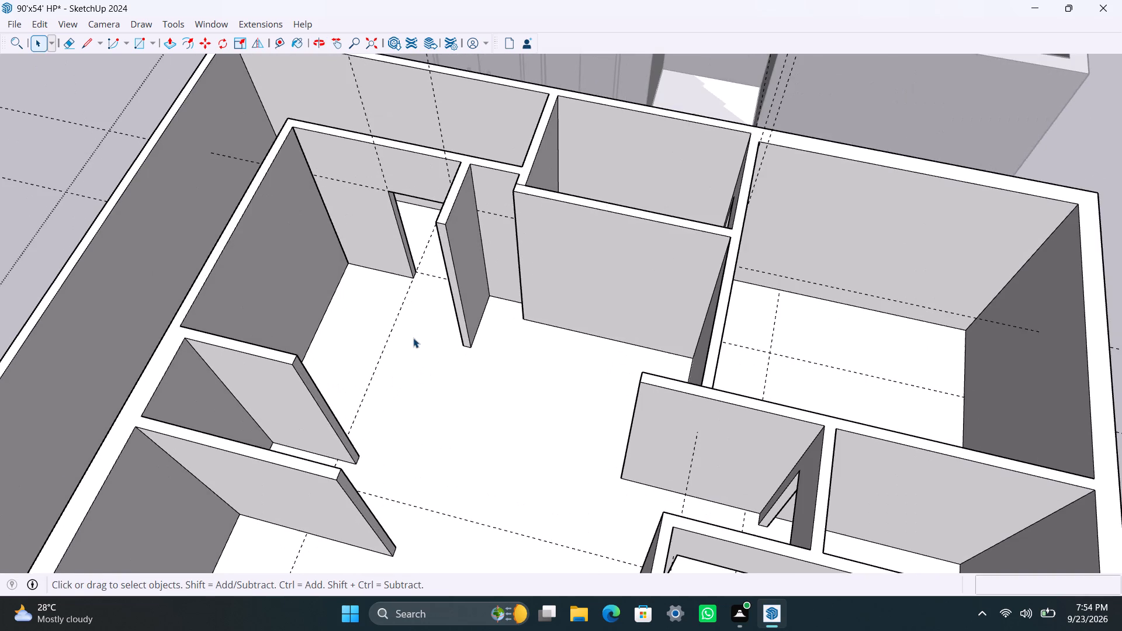
scroll(479, 367, "down", 4)
middle_click_drag(493, 366, 551, 393, "shift")
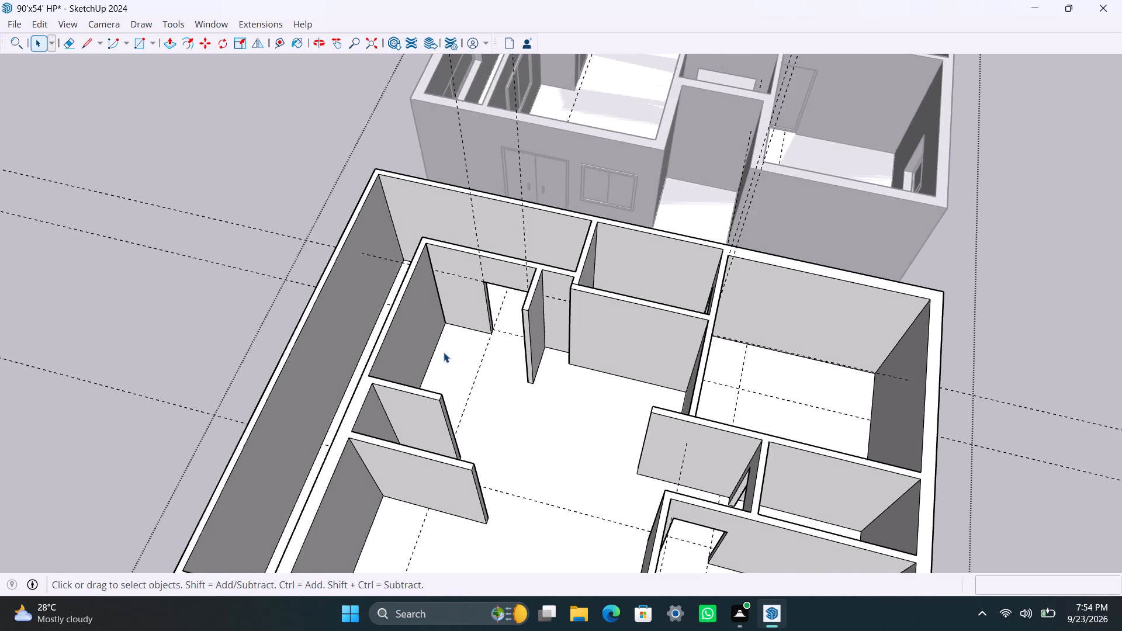
scroll(444, 352, "up", 7)
key("t")
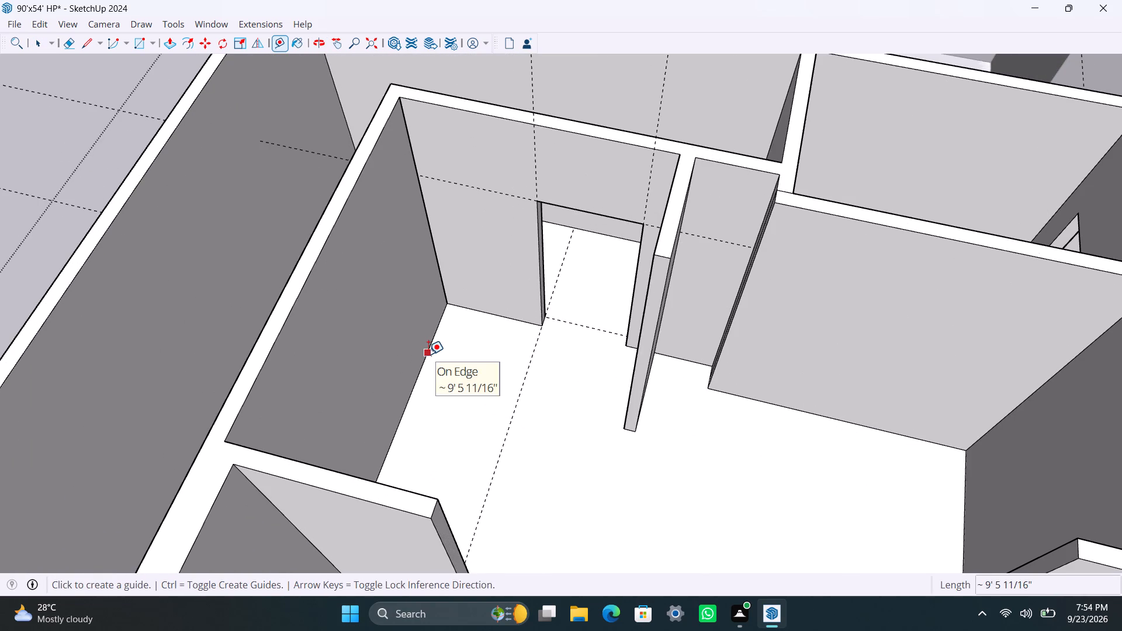
left_click(428, 353)
type("1'8\"")
key("Return")
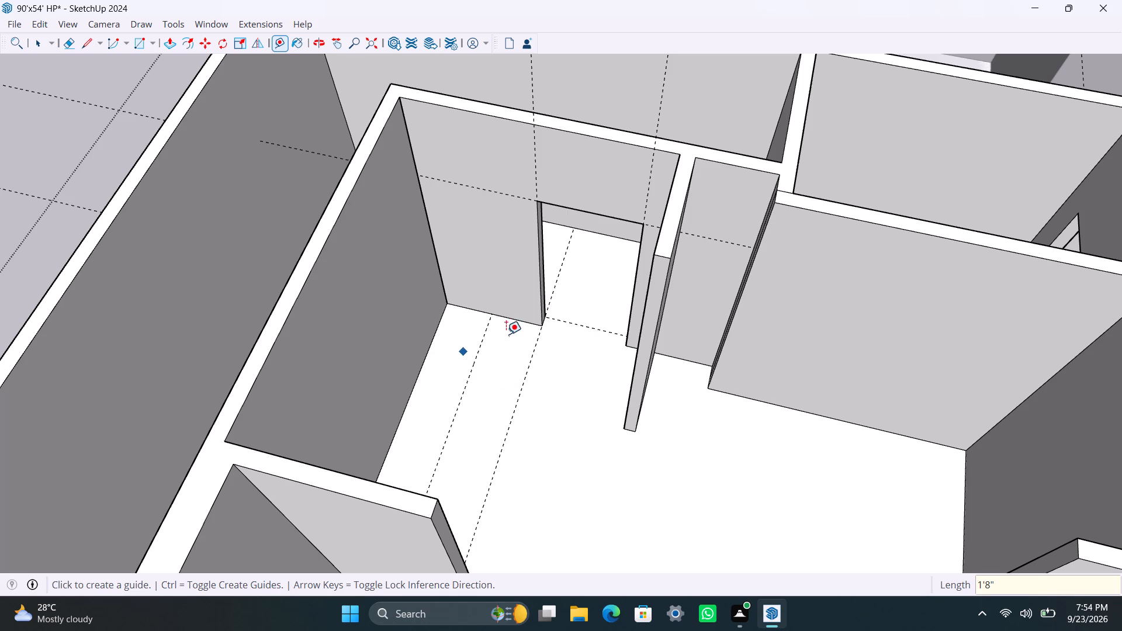
left_click_drag(518, 321, 517, 327)
type("1'8\"")
key("Return")
key("space")
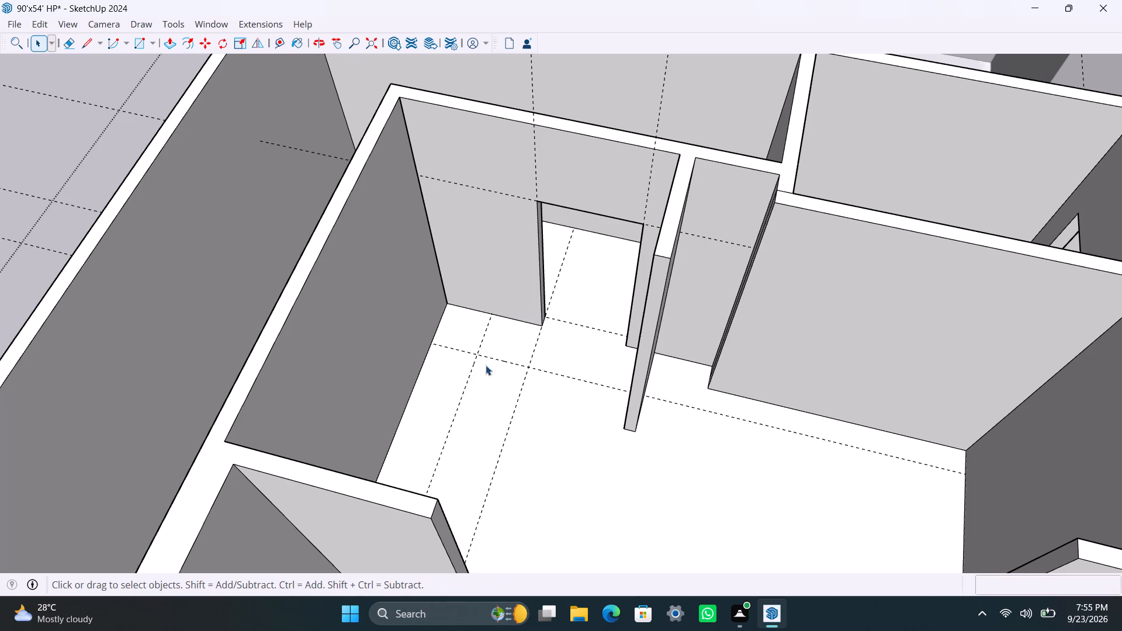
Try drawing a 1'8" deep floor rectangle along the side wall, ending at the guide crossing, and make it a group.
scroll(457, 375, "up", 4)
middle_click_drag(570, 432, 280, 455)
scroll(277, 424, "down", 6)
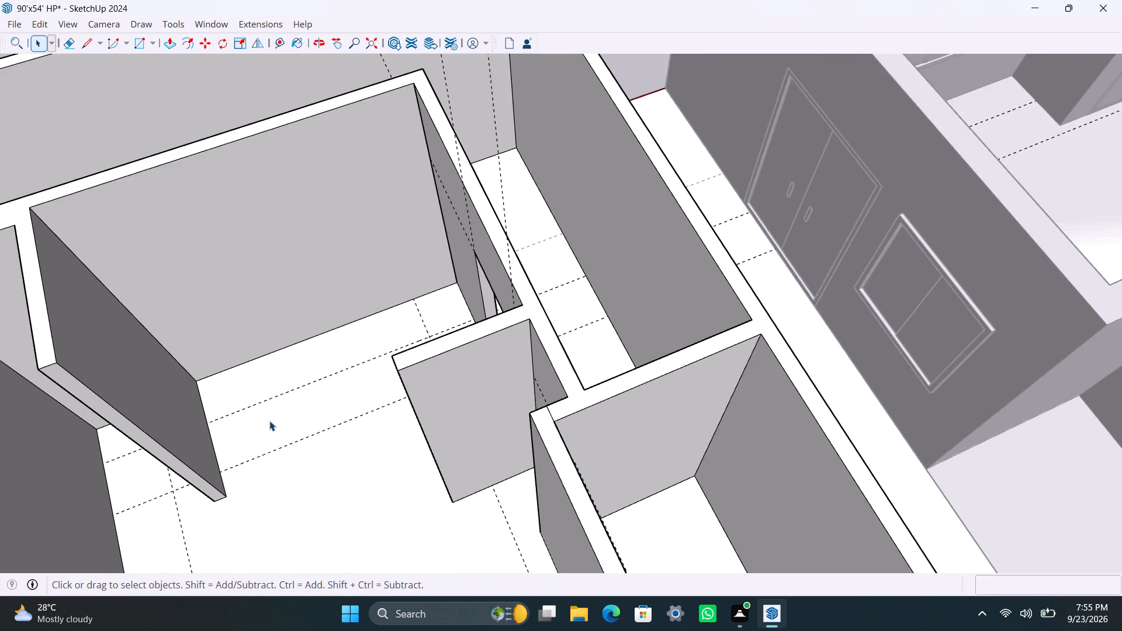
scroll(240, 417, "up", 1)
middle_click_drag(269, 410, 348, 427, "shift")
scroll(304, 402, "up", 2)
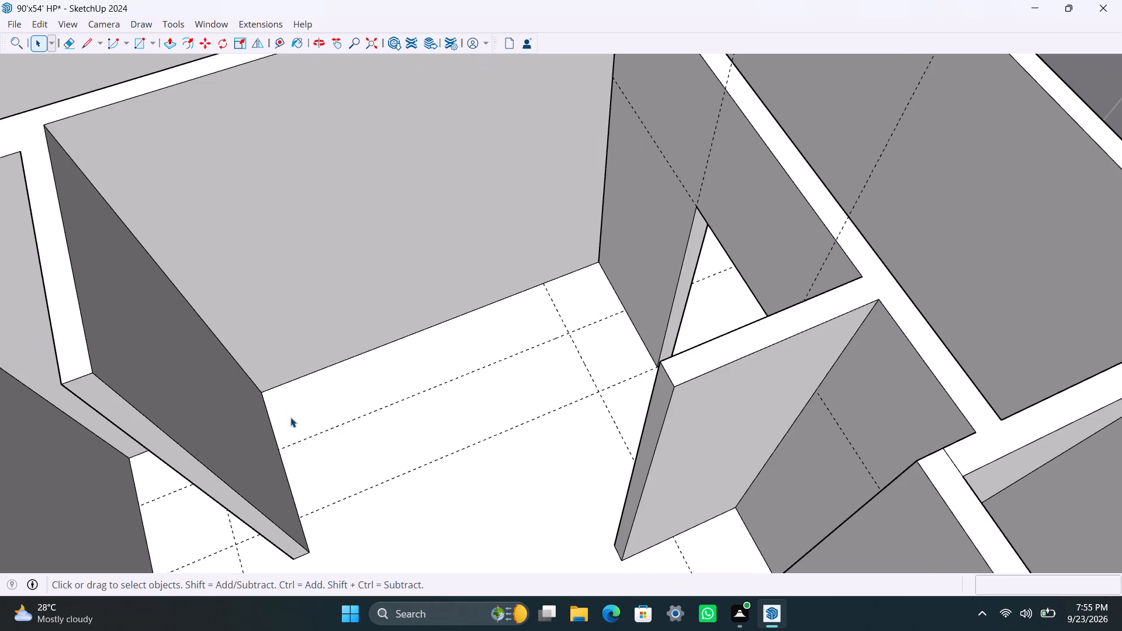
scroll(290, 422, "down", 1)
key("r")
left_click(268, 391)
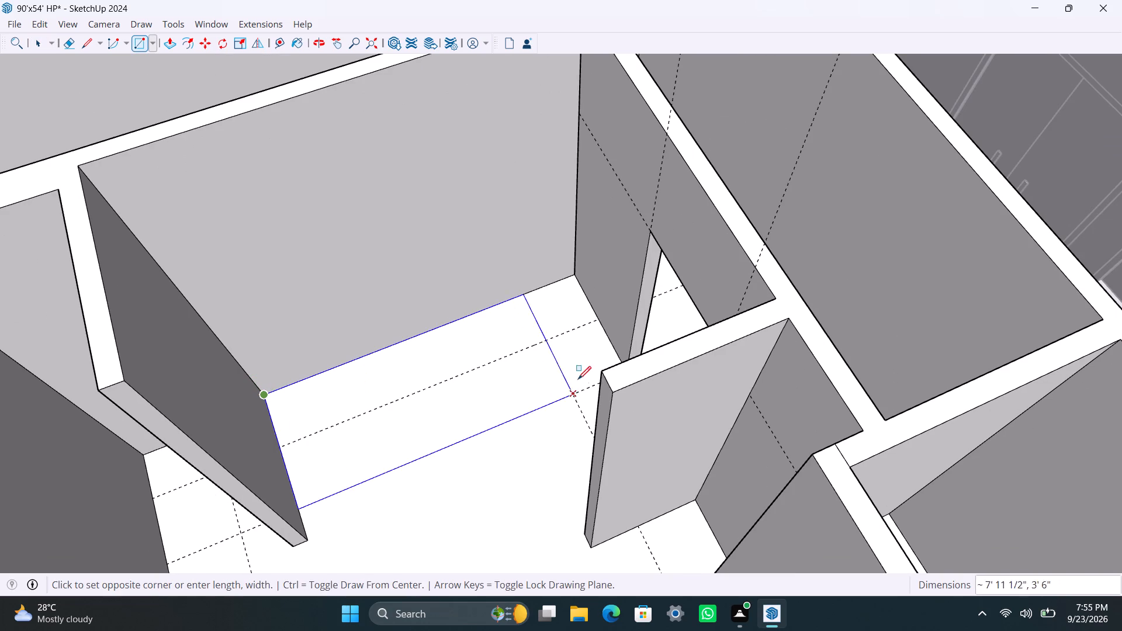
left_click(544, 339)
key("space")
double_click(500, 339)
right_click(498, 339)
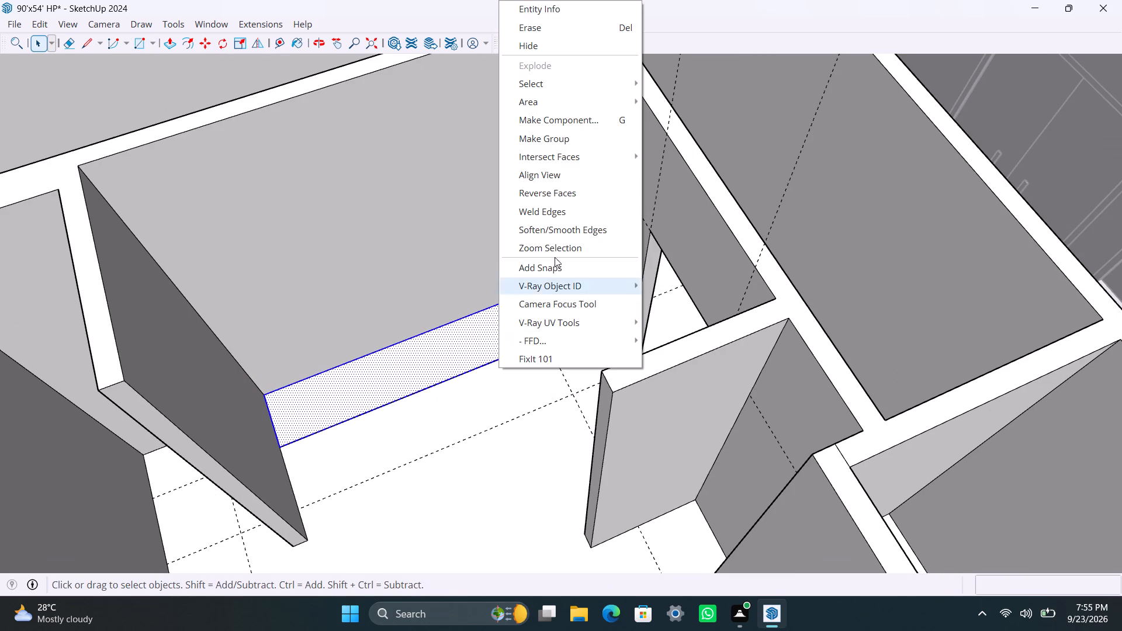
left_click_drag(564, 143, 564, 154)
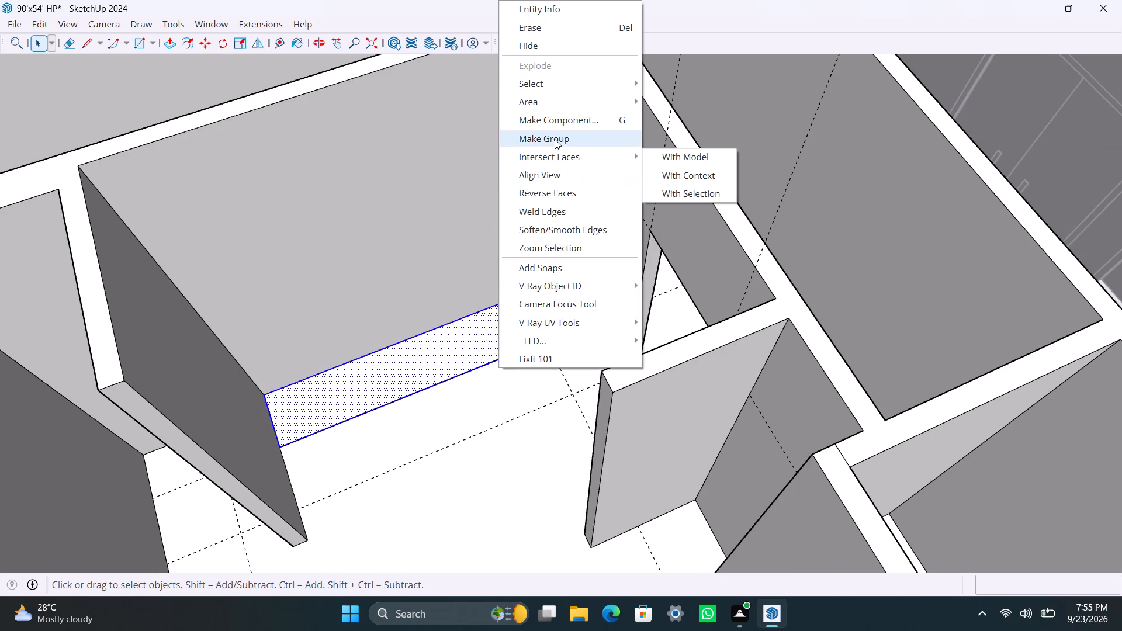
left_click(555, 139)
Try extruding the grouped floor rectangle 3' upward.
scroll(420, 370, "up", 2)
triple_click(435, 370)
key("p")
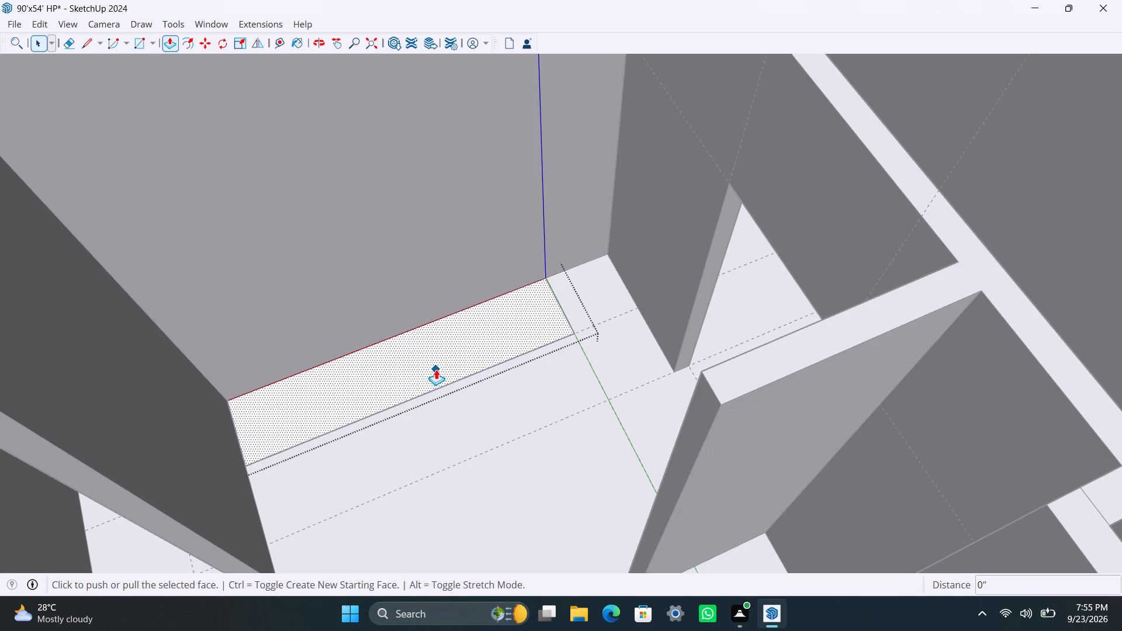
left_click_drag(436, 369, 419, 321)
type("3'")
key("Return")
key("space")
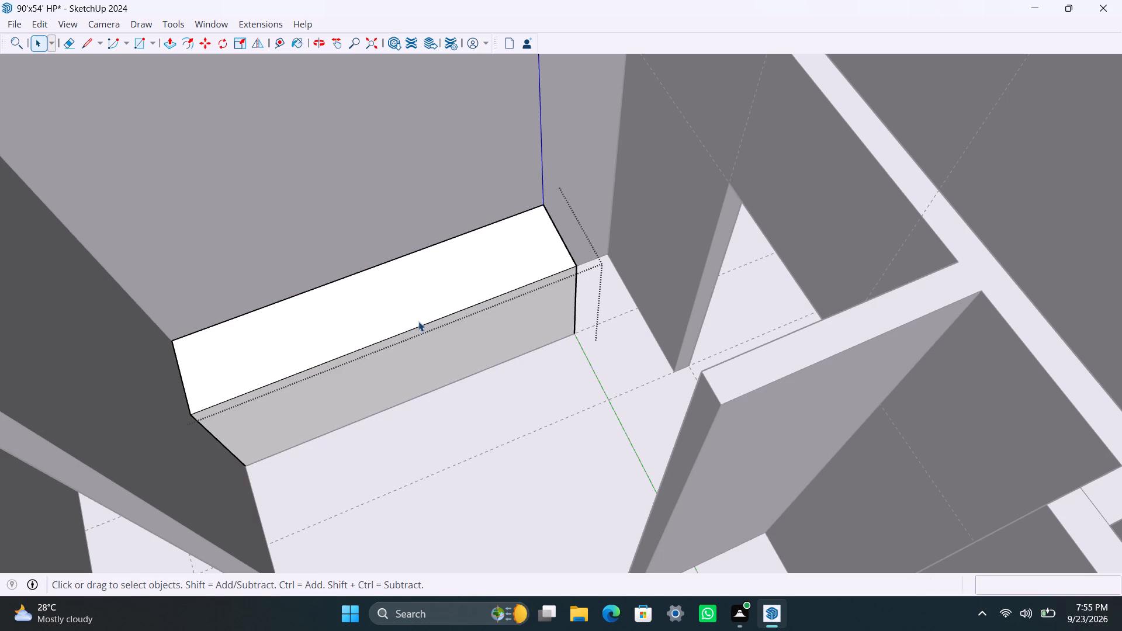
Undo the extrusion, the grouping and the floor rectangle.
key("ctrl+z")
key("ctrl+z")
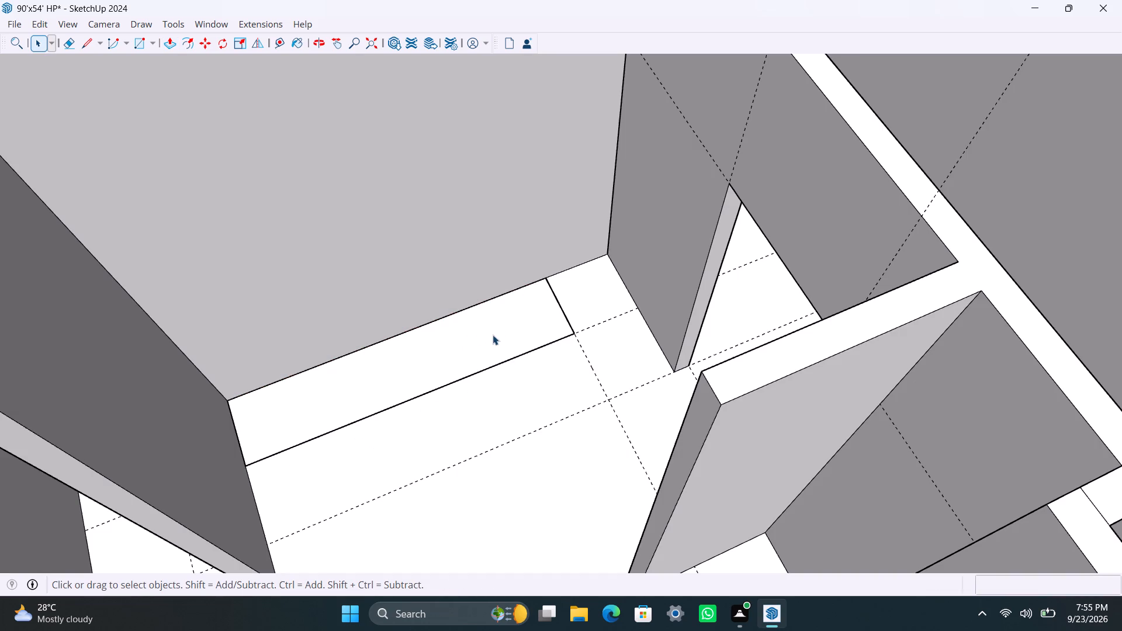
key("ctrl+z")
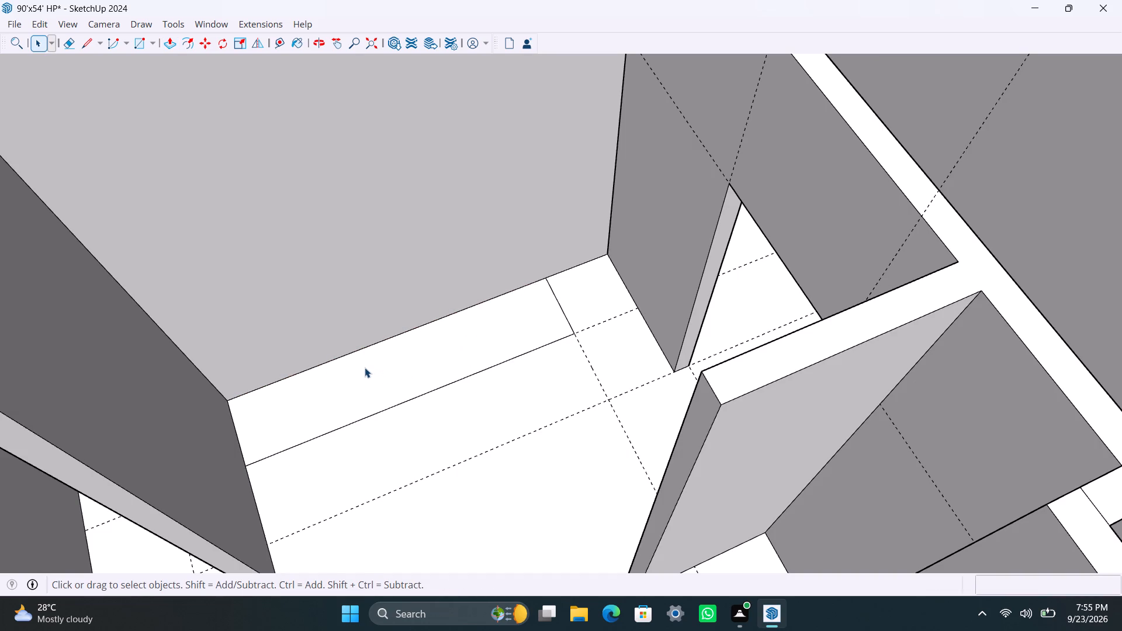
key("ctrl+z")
Draw a 1'8" deep floor rectangle along the full side wall up to the door wall and make it a group.
scroll(237, 419, "up", 1)
key("r")
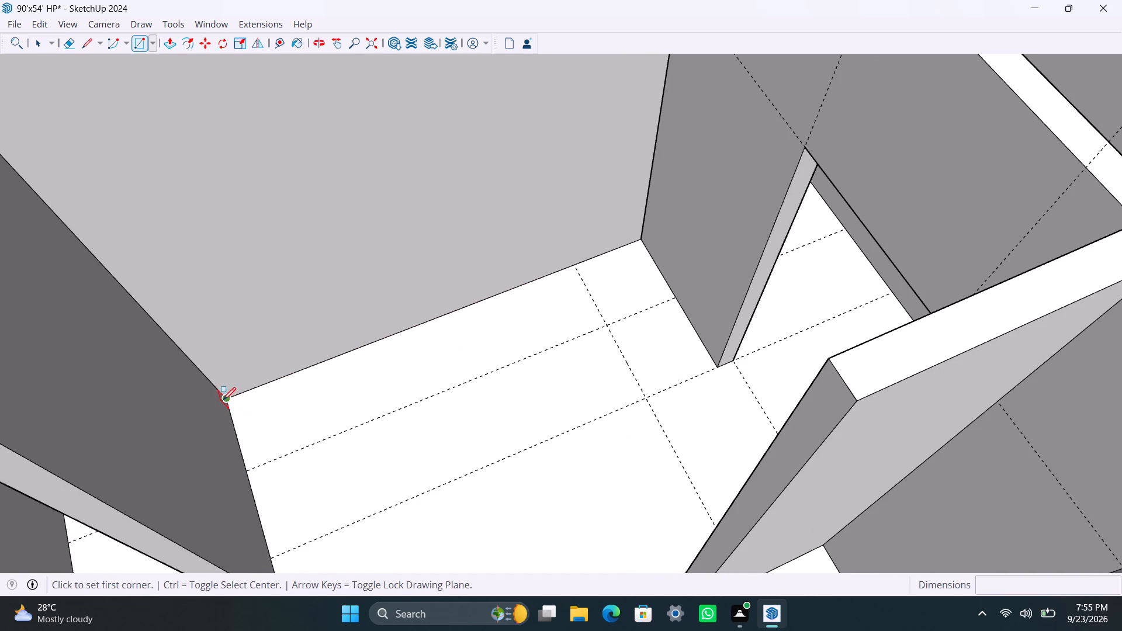
left_click(228, 396)
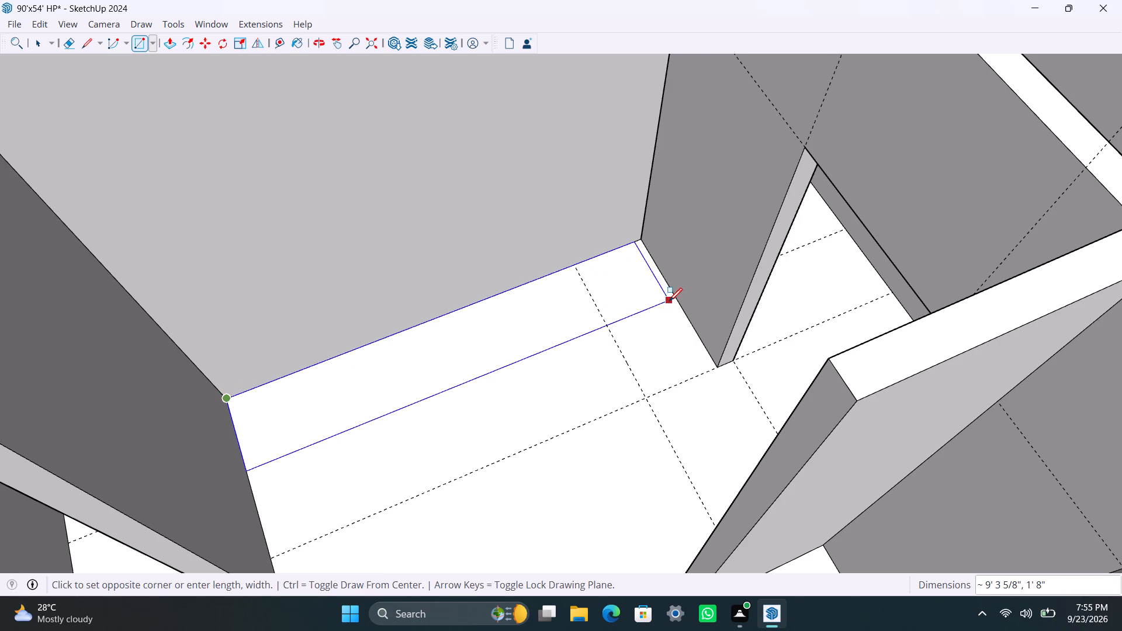
left_click(673, 299)
key("space")
double_click(603, 294)
right_click(603, 293)
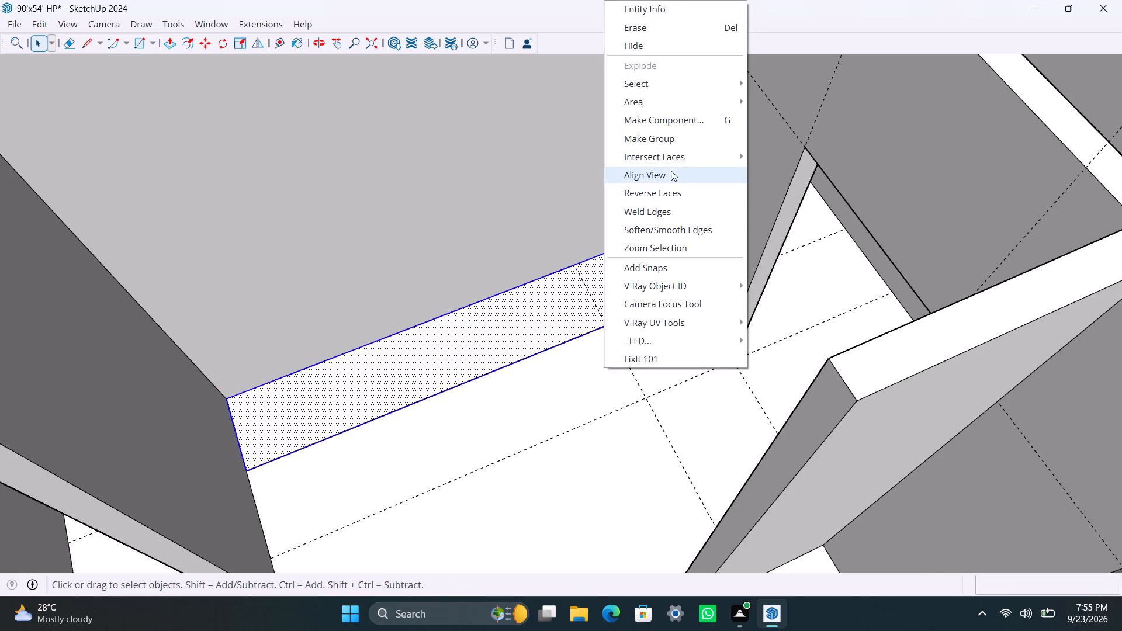
left_click(670, 145)
Push/Pull the grouped rectangle's face 3' upward to form the counter block.
scroll(629, 287, "up", 3)
triple_click(623, 300)
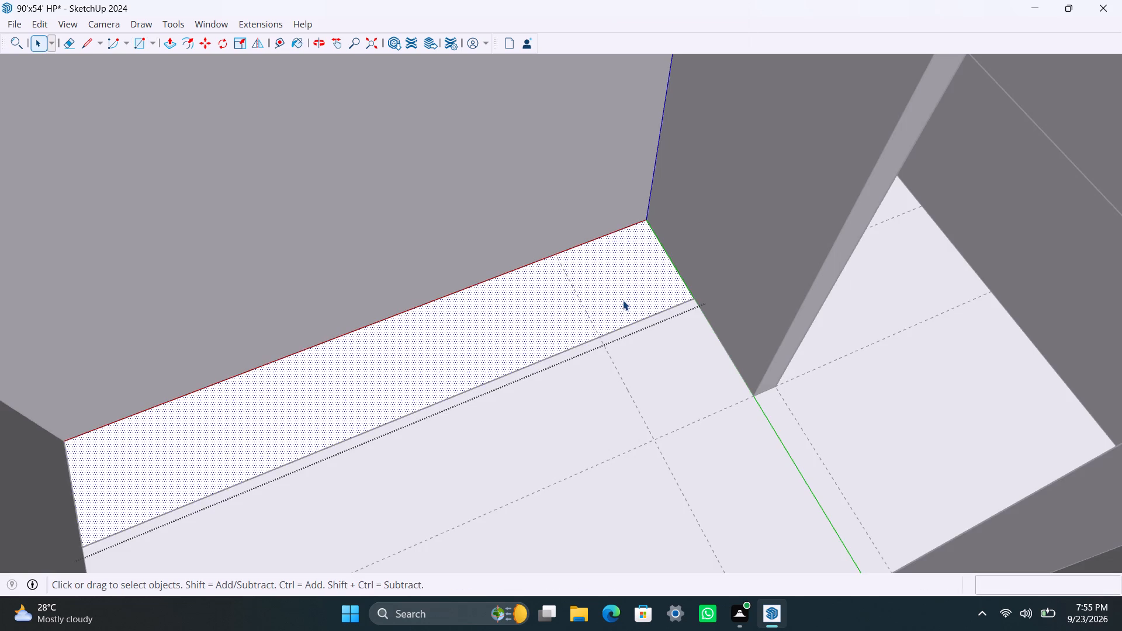
key("p")
left_click_drag(622, 300, 611, 262)
type("3'")
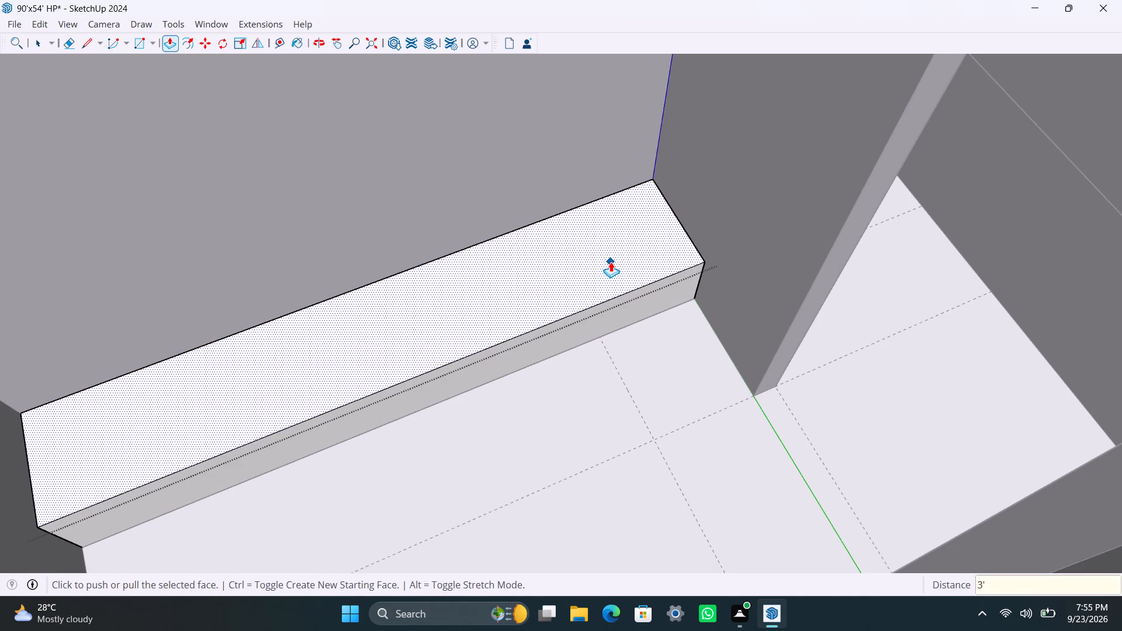
key("Return")
key("space")
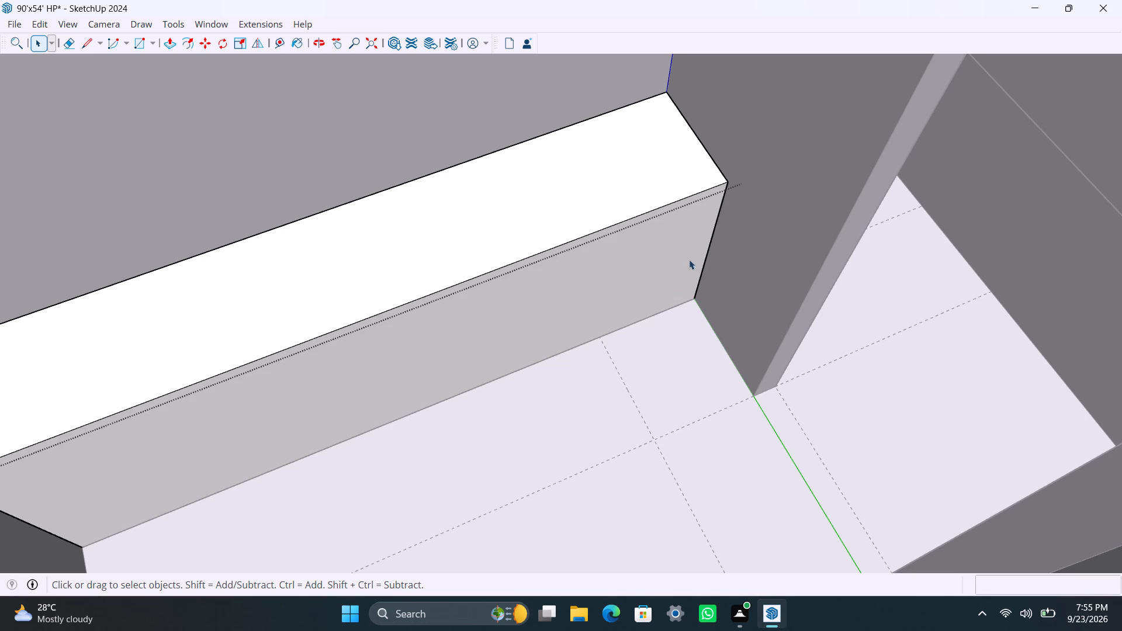
Copy the counter's vertical front edge at the door wall along its front face to the 1'8" guide.
left_click(718, 213)
key("m")
left_click_drag(697, 302, 691, 301)
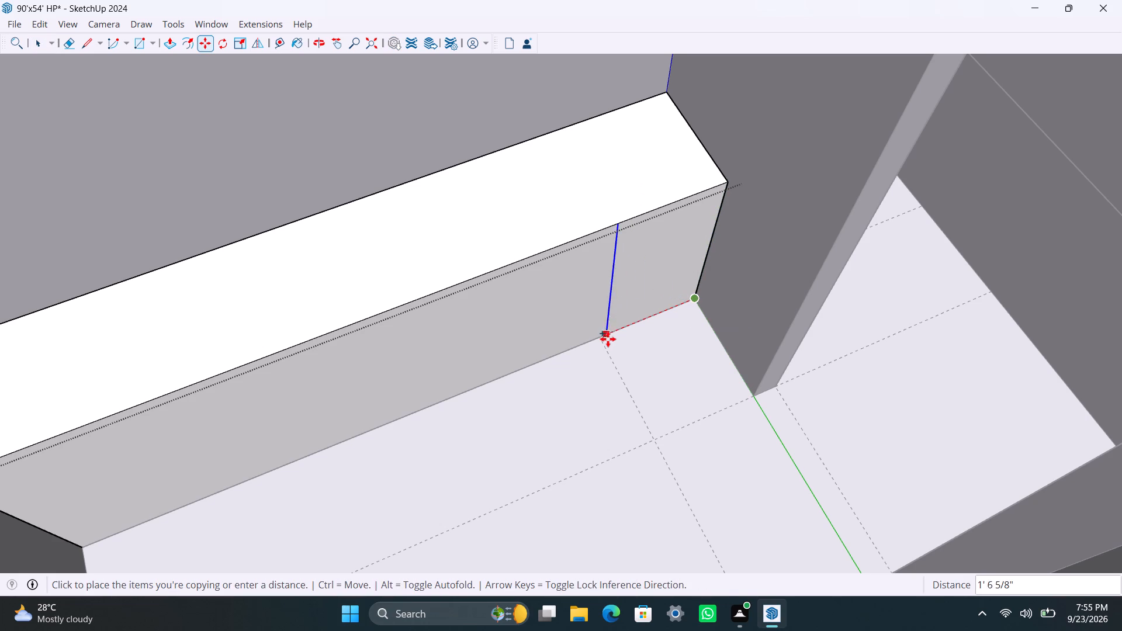
left_click(604, 340)
key("space")
Push/Pull the 1'8" wide end section along the door wall to the edge of the door opening, making the counter L-shaped.
left_click(639, 290)
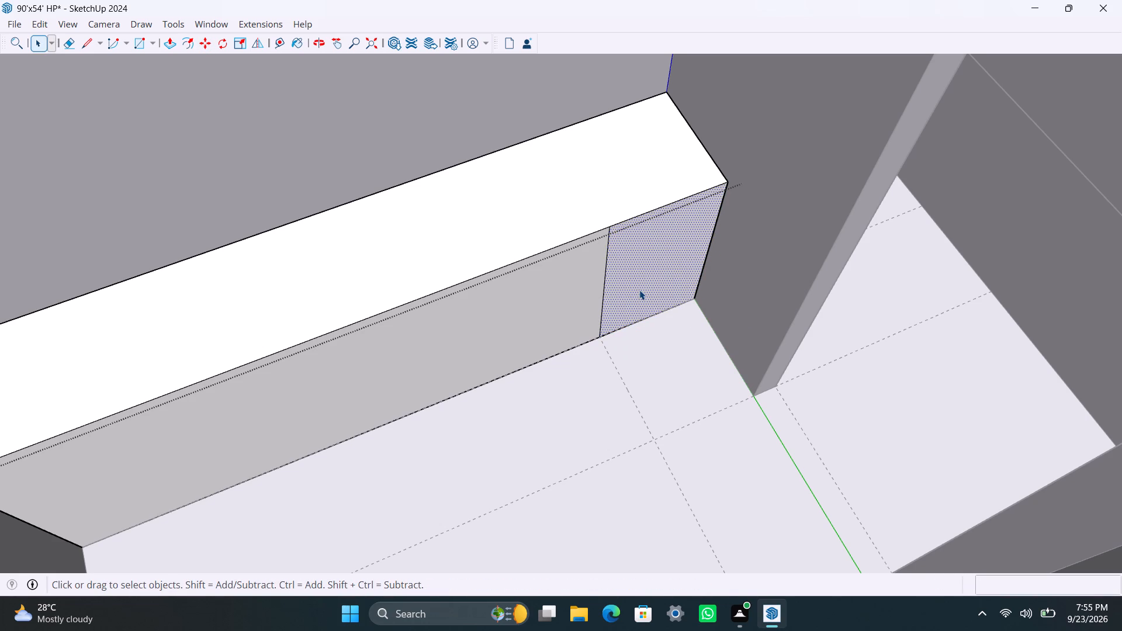
key("p")
left_click_drag(639, 289, 631, 448)
key("space")
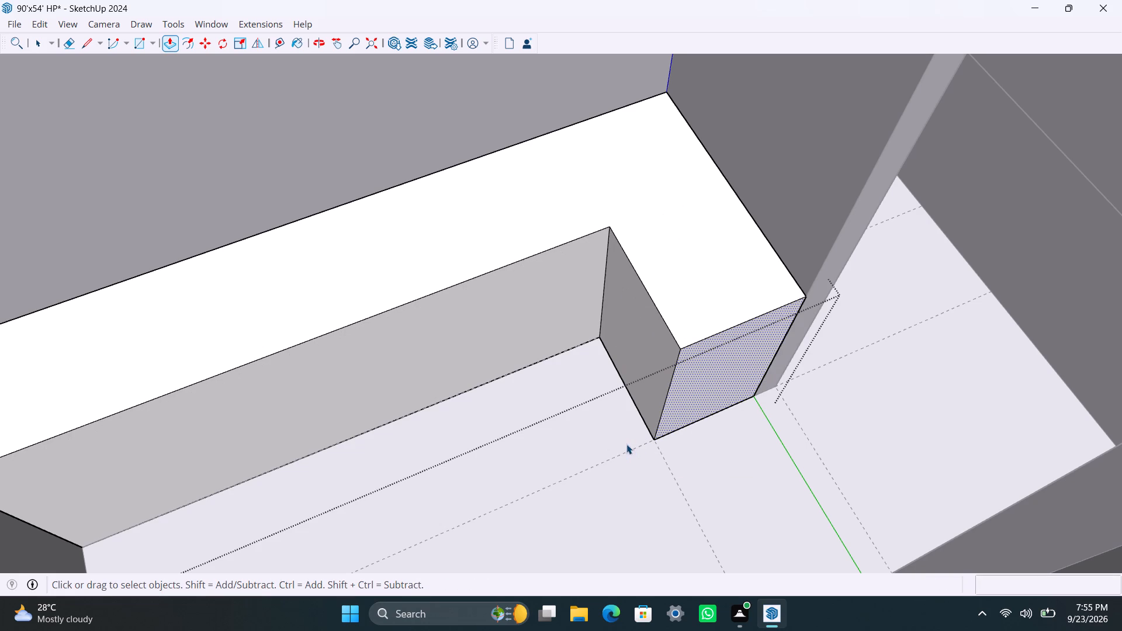
Save the model.
key("ctrl+s")
key("space")
Leave the counter group and delete all guides while editing the second unit's group.
scroll(550, 300, "down", 14)
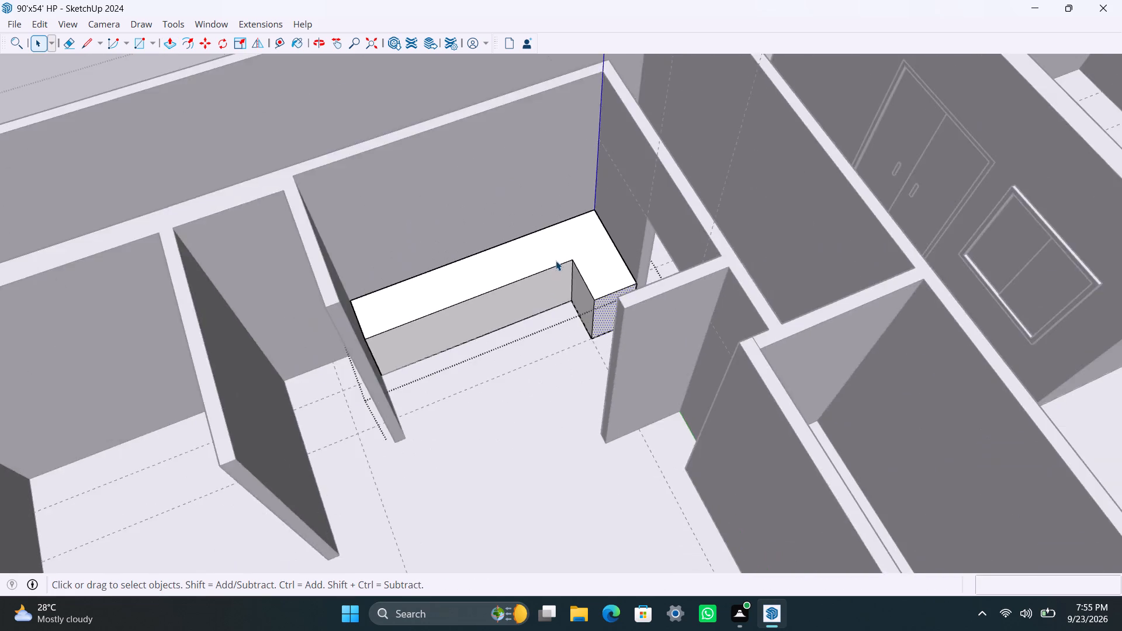
scroll(556, 261, "down", 4)
triple_click(224, 135)
scroll(320, 201, "down", 10)
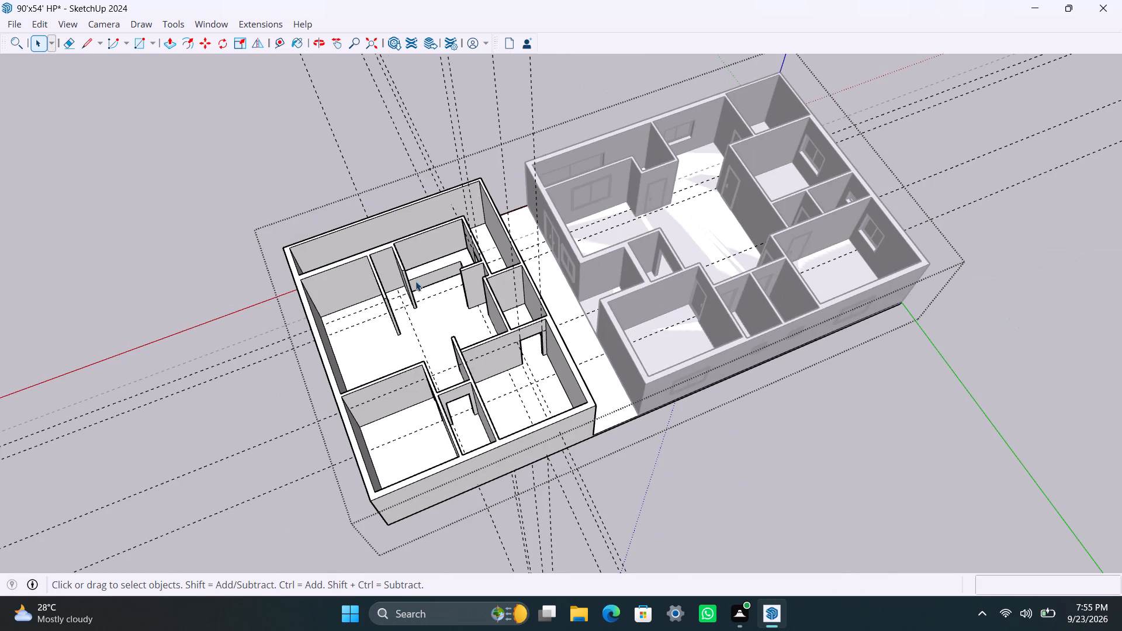
left_click(46, 20)
left_click(147, 169)
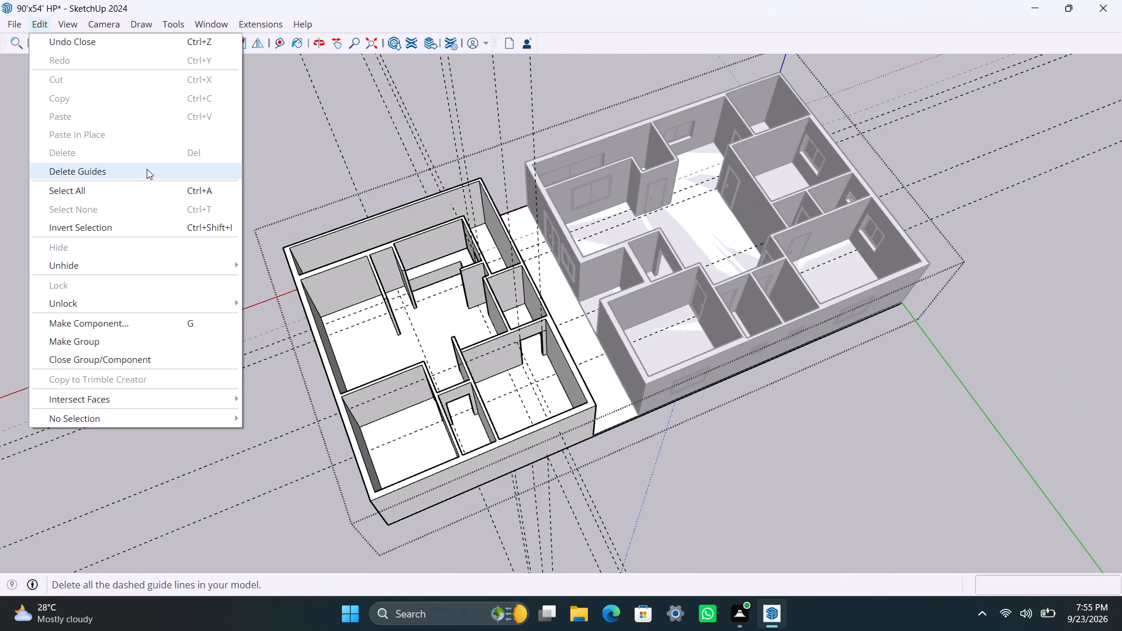
Close the second unit's group and run FixIt 101 on it to clean up its geometry.
scroll(271, 436, "up", 2)
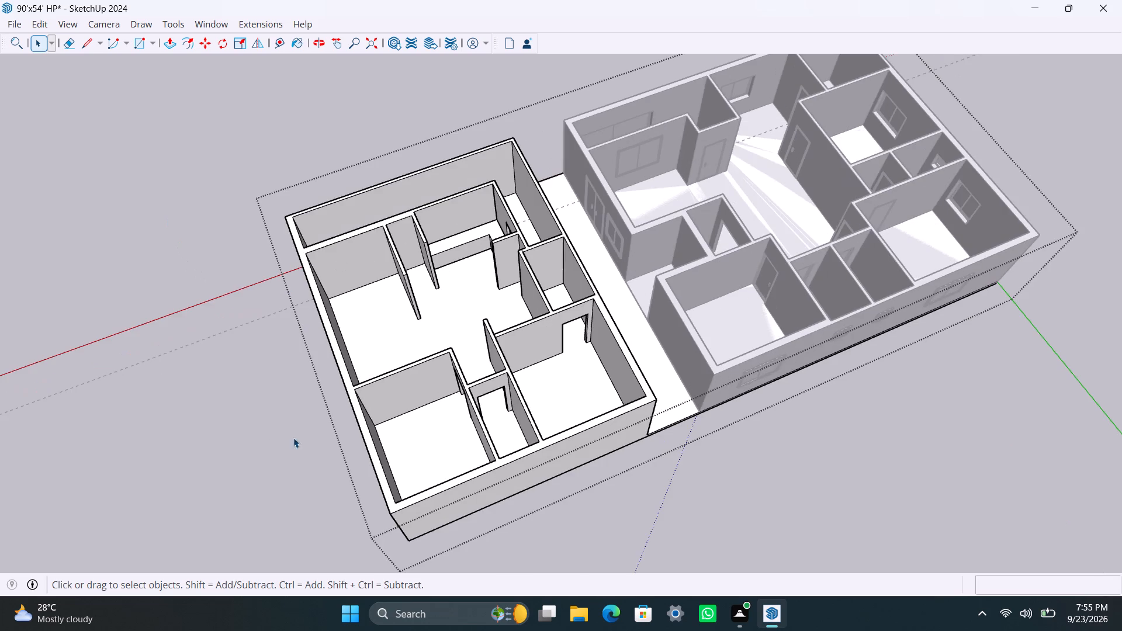
middle_click_drag(282, 458, 642, 418)
left_click(851, 412)
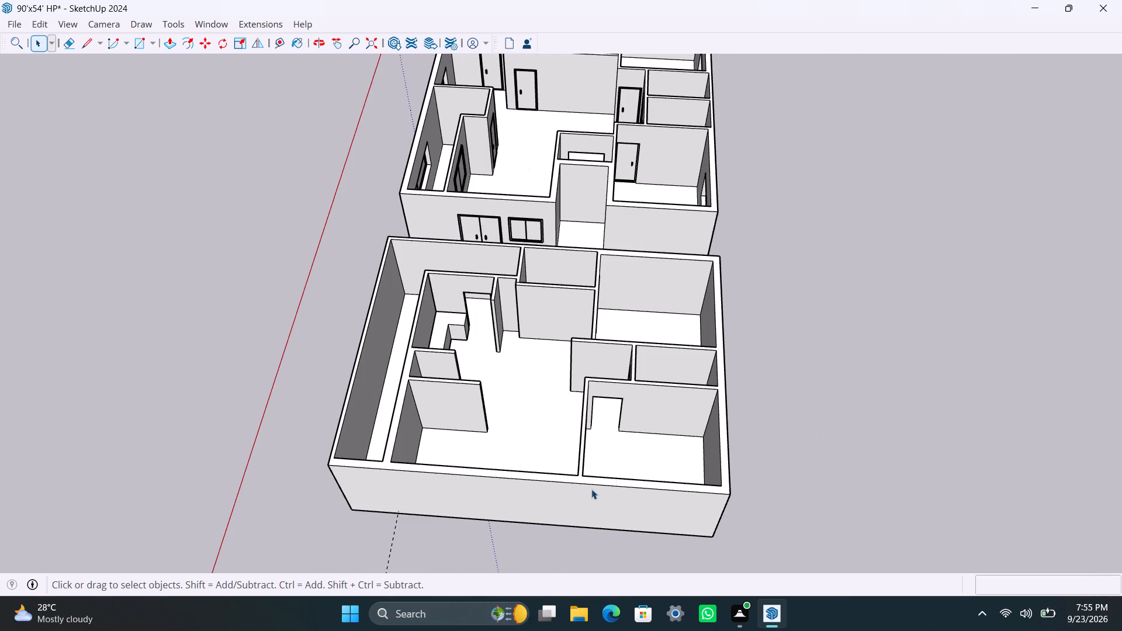
left_click(590, 491)
right_click(589, 491)
left_click(626, 462)
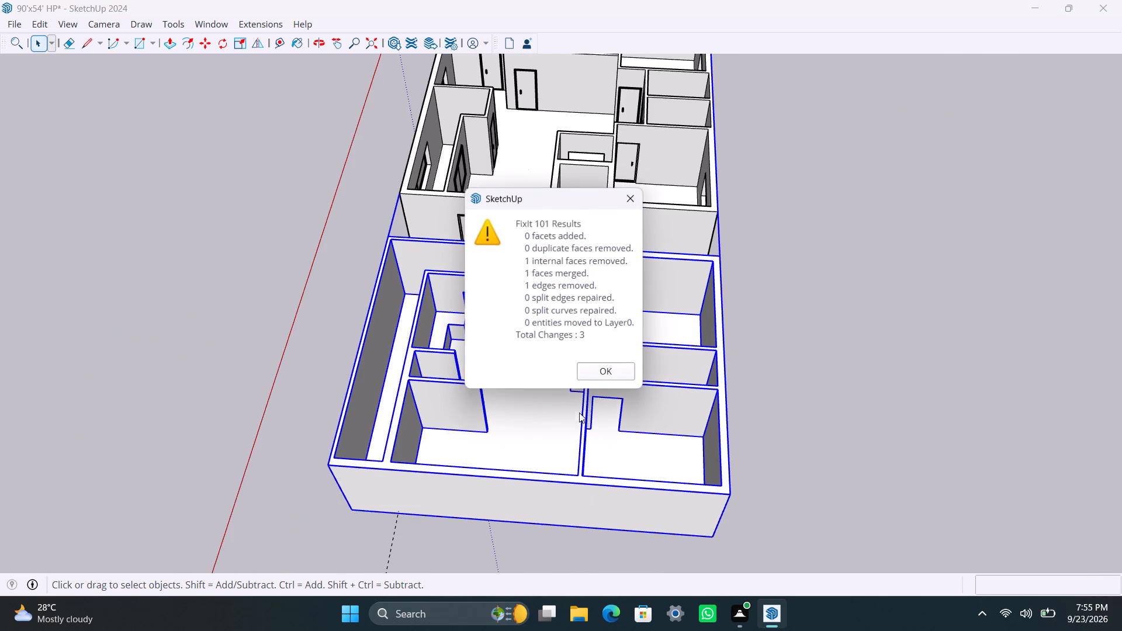
left_click(595, 372)
Run FixIt 101 on the second unit's group once more and deselect it.
right_click(616, 478)
left_click(633, 455)
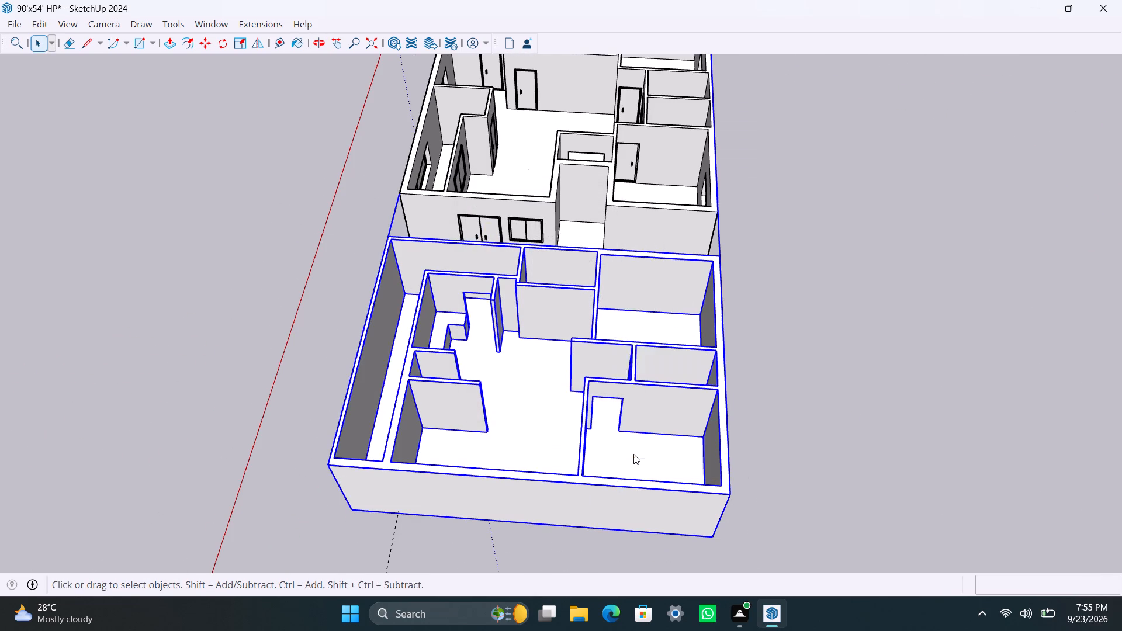
left_click(600, 373)
left_click(843, 383)
scroll(646, 421, "up", 3)
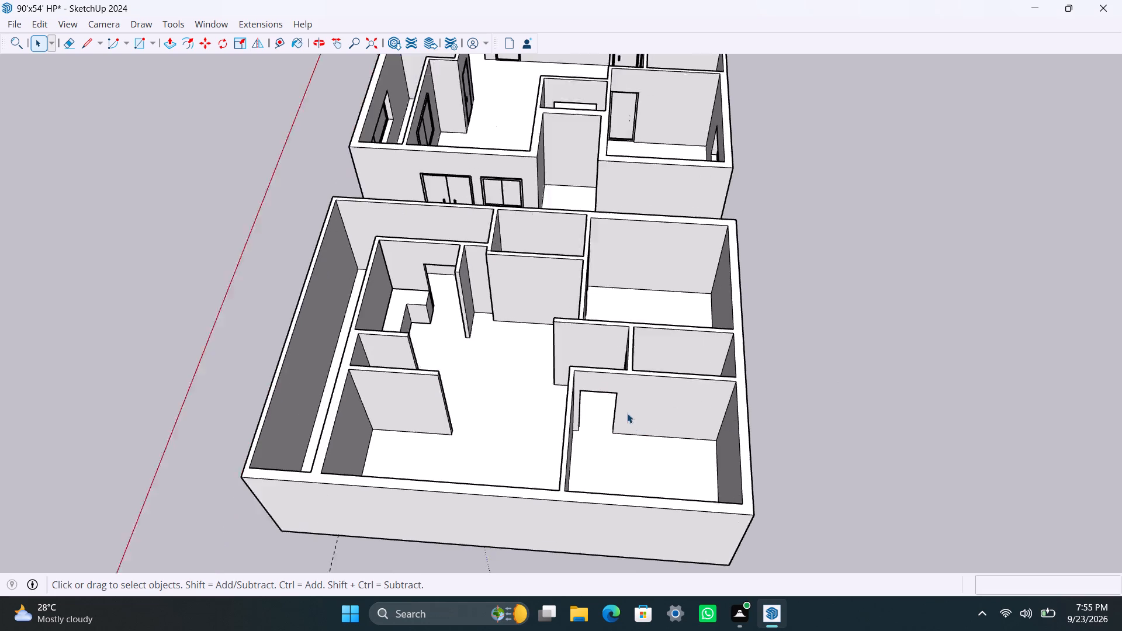
Save the model.
scroll(627, 413, "up", 3)
middle_click_drag(446, 289, 606, 318)
scroll(502, 347, "down", 3)
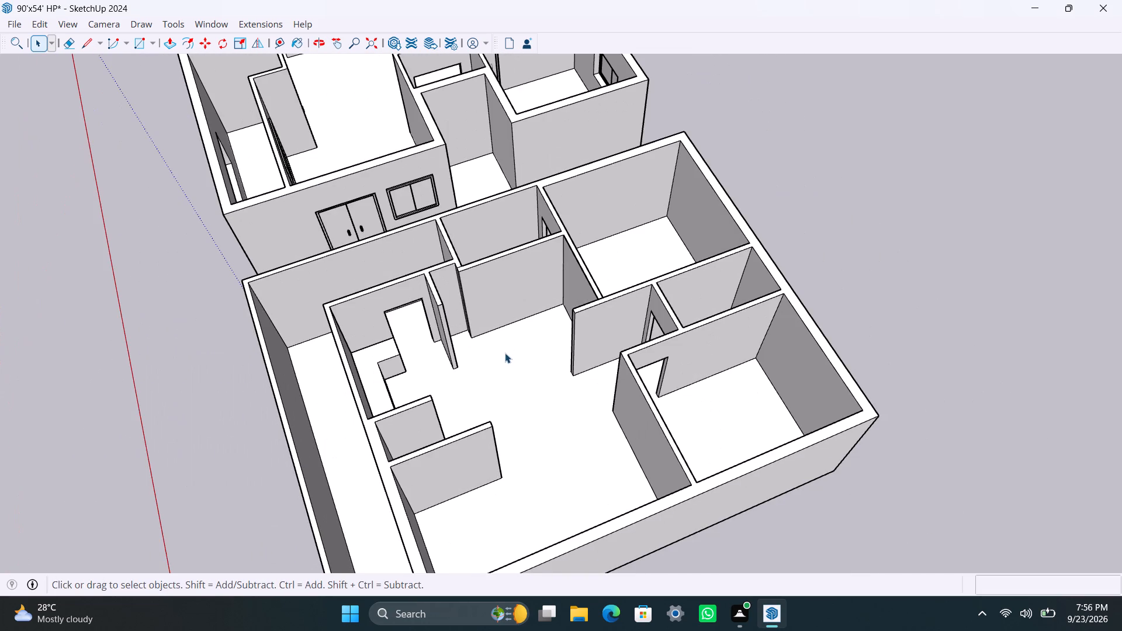
middle_click_drag(506, 353, 553, 367, "shift")
scroll(659, 417, "up", 1)
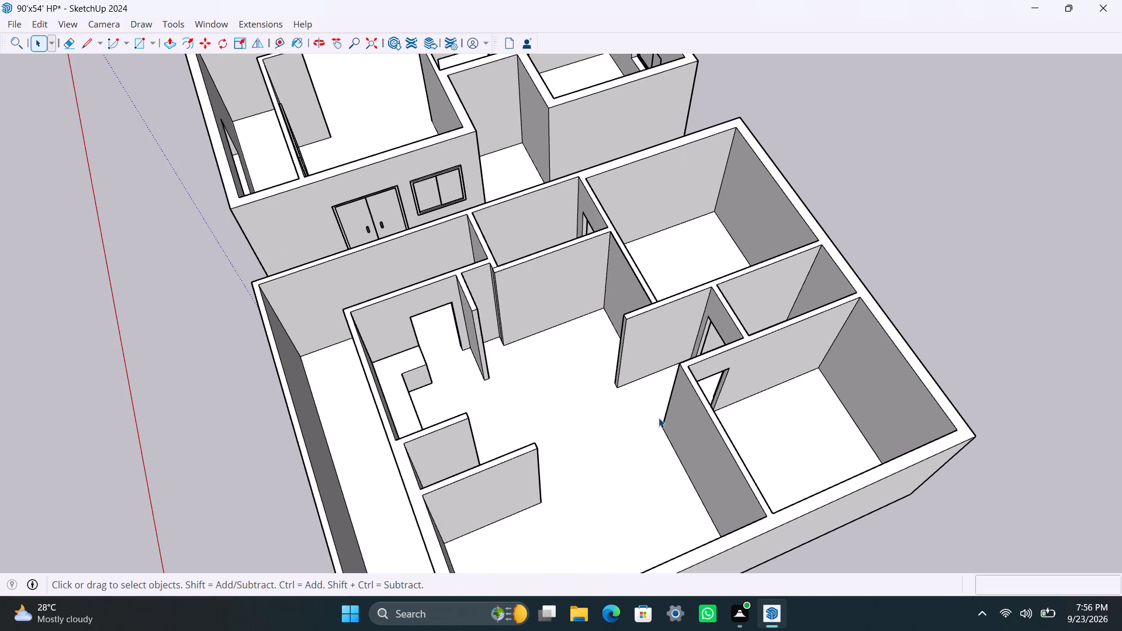
key("ctrl+s")
Place door-opening guides on the rear bedroom's passage wall: about 2' 9" from its free end, 3' farther along, and 3' below its top edge.
scroll(653, 416, "down", 2)
scroll(635, 414, "up", 2)
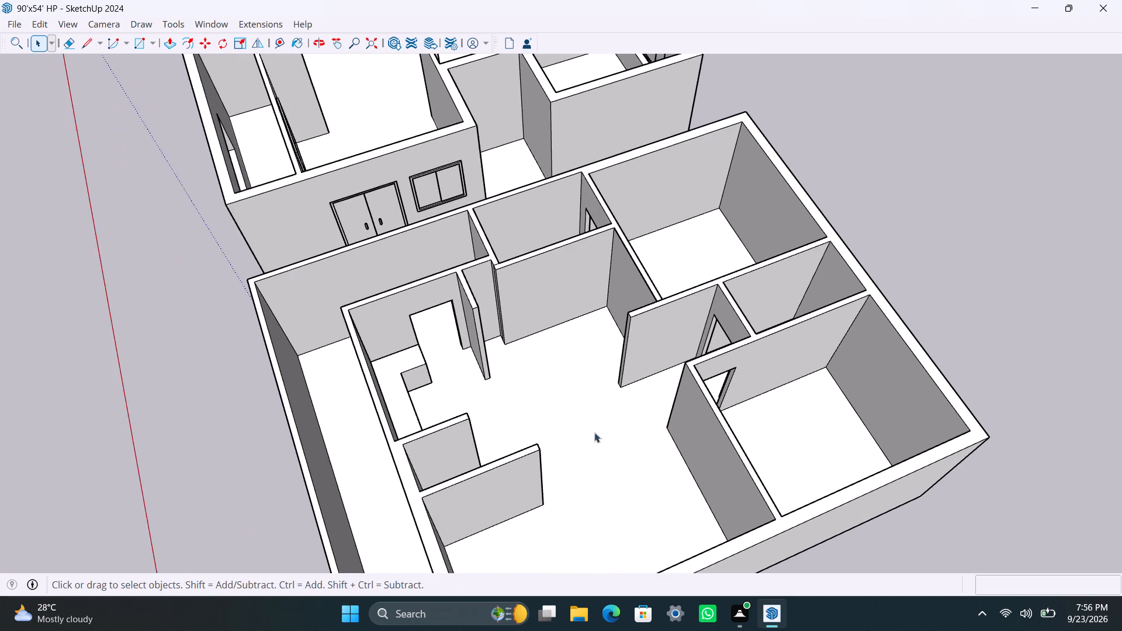
scroll(683, 434, "down", 2)
middle_click_drag(671, 445, 619, 294)
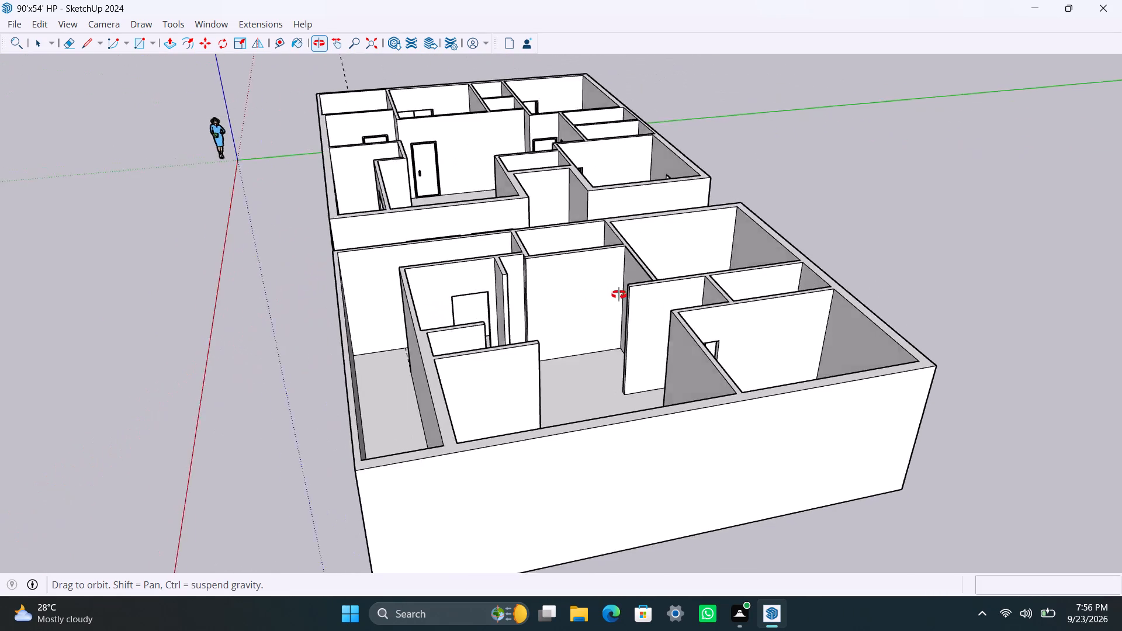
middle_click_drag(619, 294, 552, 411)
scroll(584, 398, "up", 2)
middle_click_drag(608, 386, 538, 424, "shift")
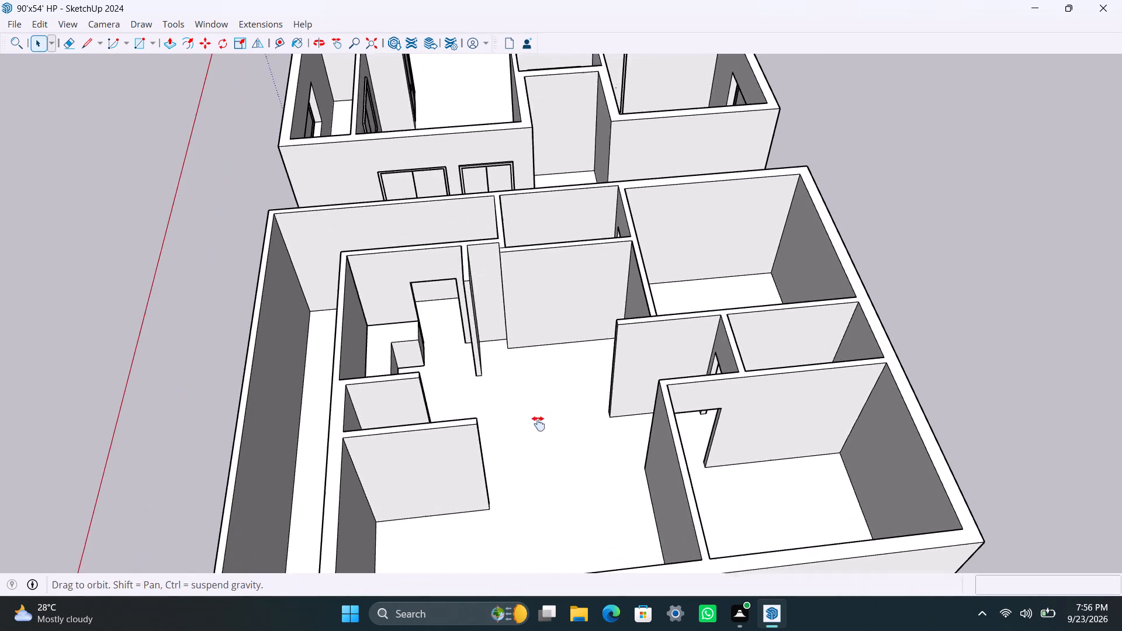
middle_click_drag(538, 424, 534, 424, "shift")
scroll(544, 412, "up", 5)
middle_click_drag(520, 417, 473, 428)
scroll(501, 431, "up", 1)
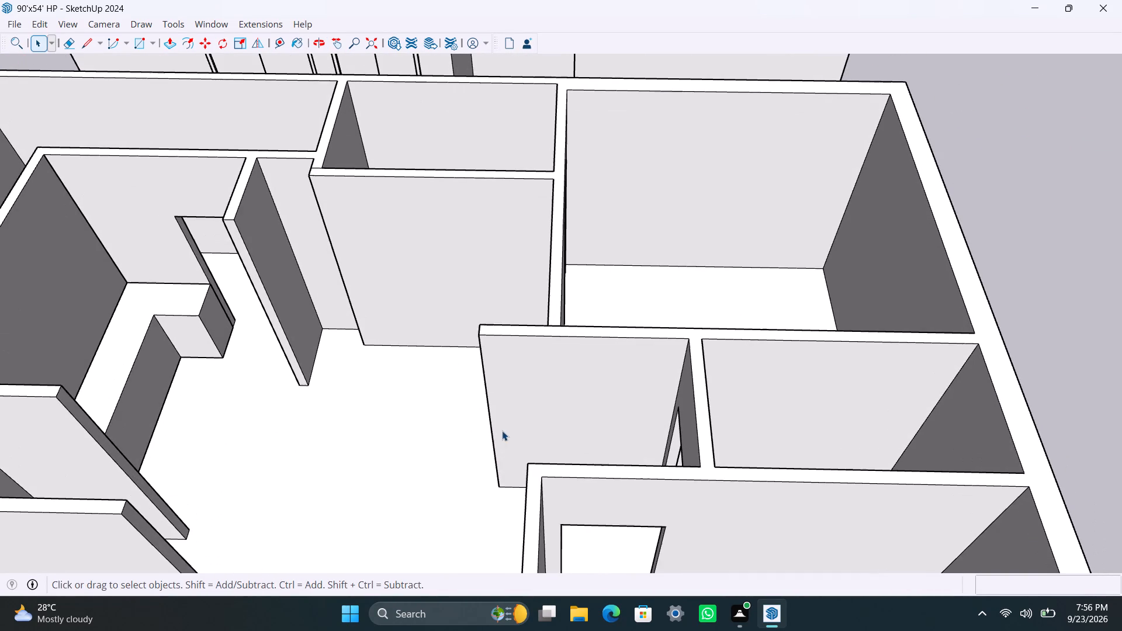
middle_click_drag(506, 430, 520, 430)
scroll(520, 430, "up", 1)
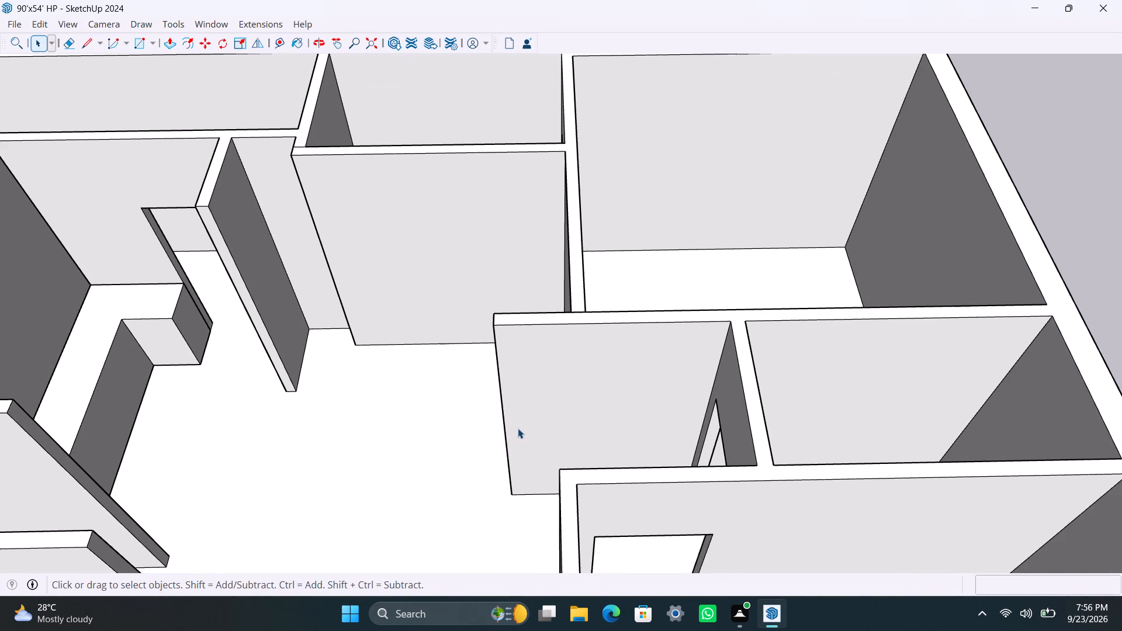
key("t")
left_click(501, 388)
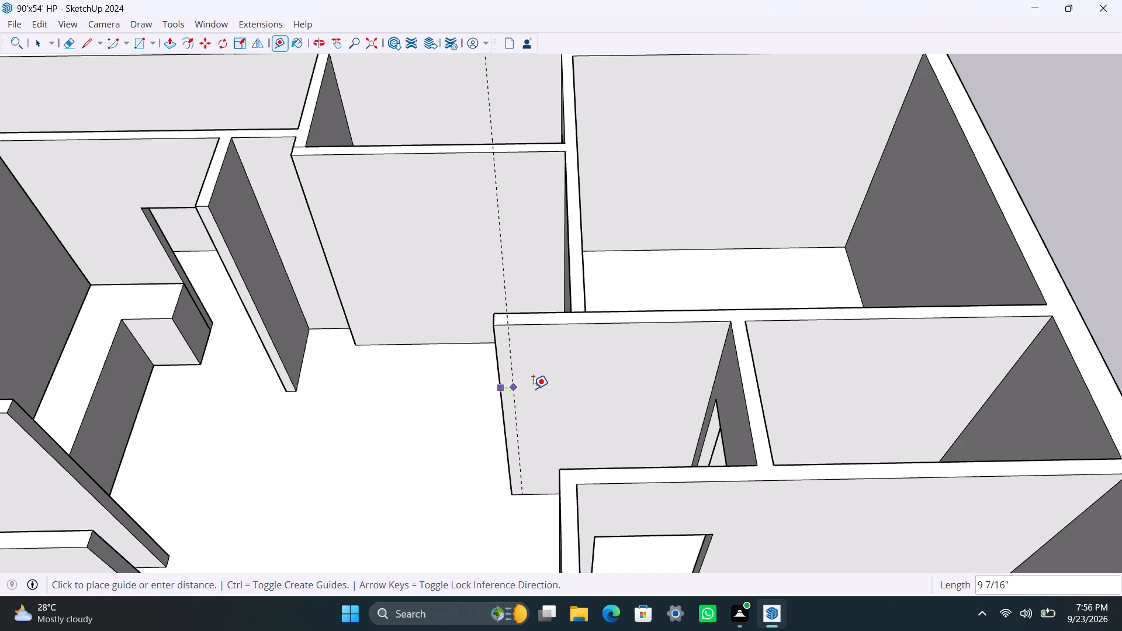
left_click(597, 375)
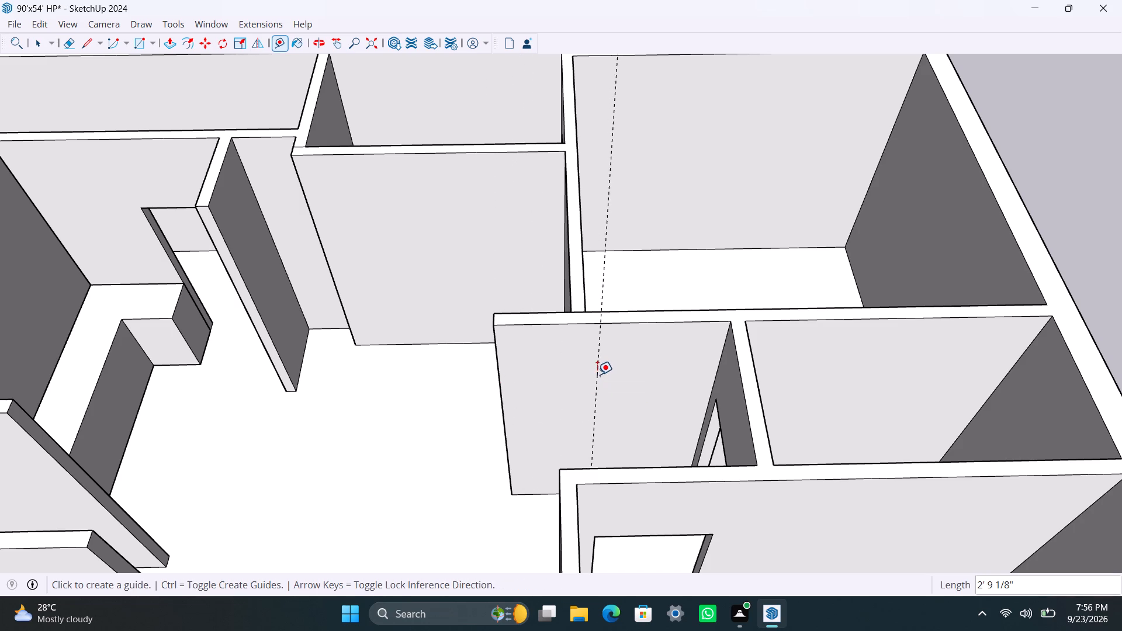
left_click_drag(597, 375, 666, 366)
type("3'")
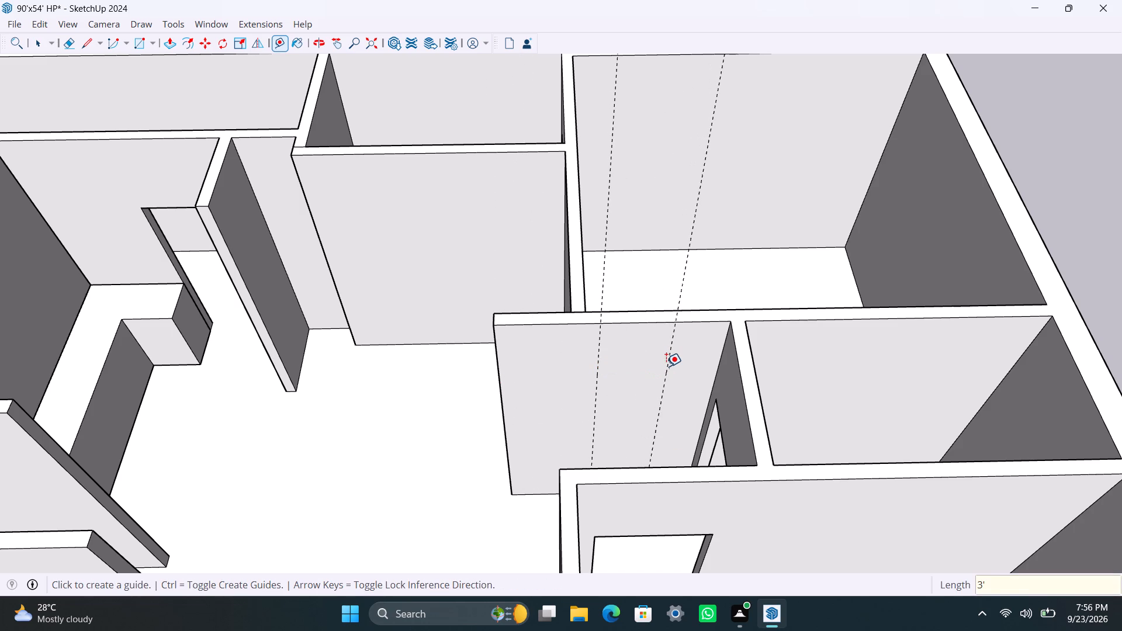
key("Return")
left_click(653, 323)
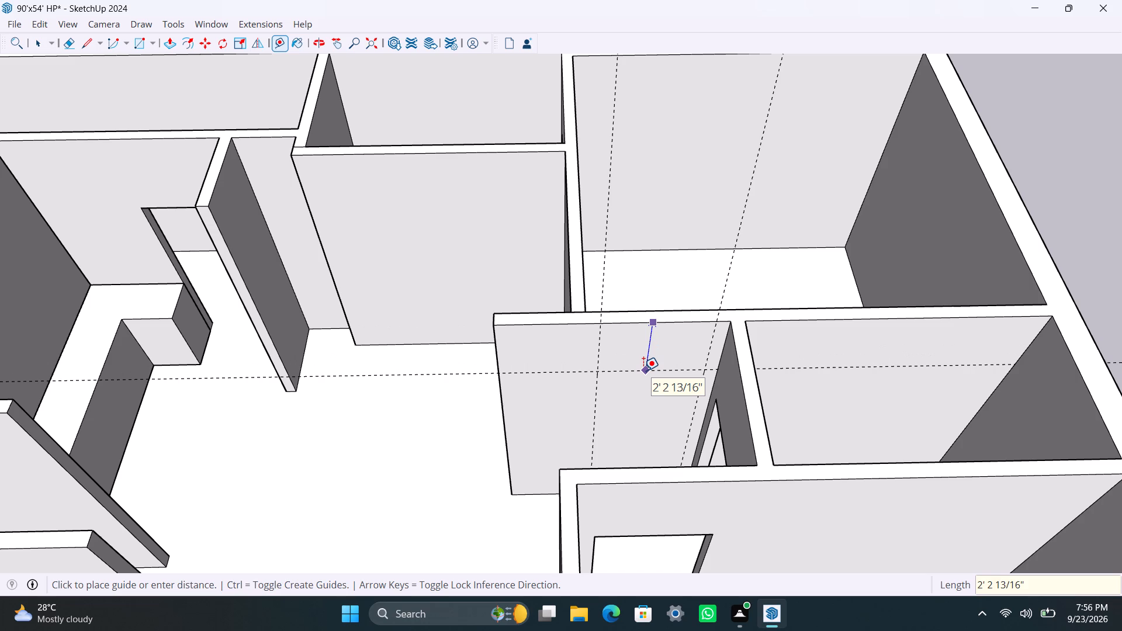
type("3'")
key("Return")
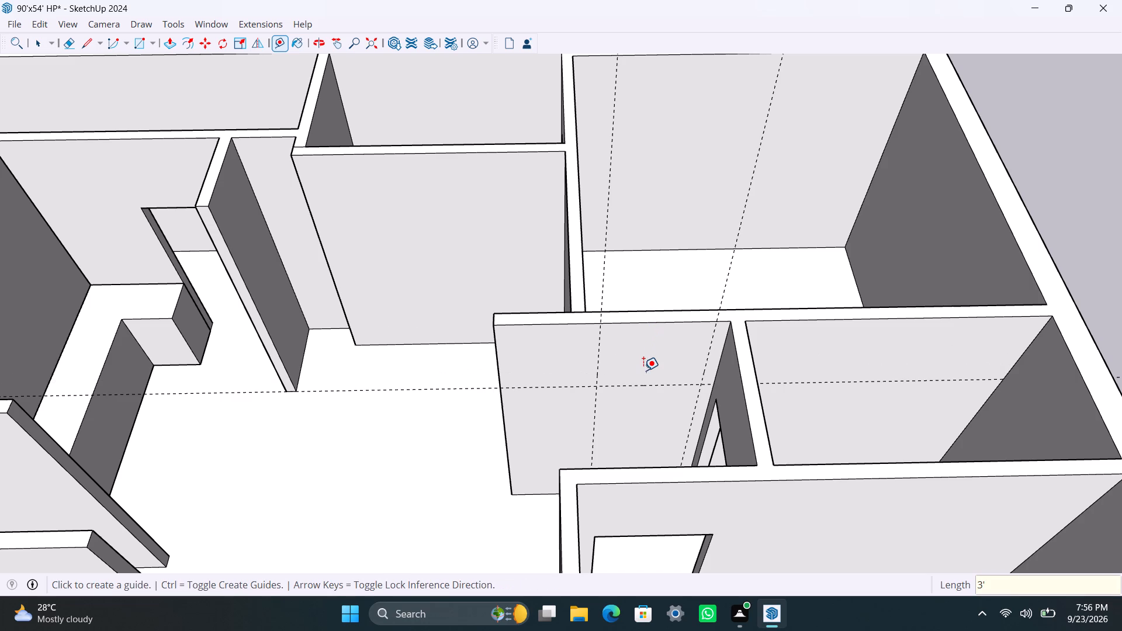
Open the second unit's group and draw a door rectangle about 2' 11" by 7' between the guides, down to the wall's base.
scroll(594, 375, "up", 2)
key("space")
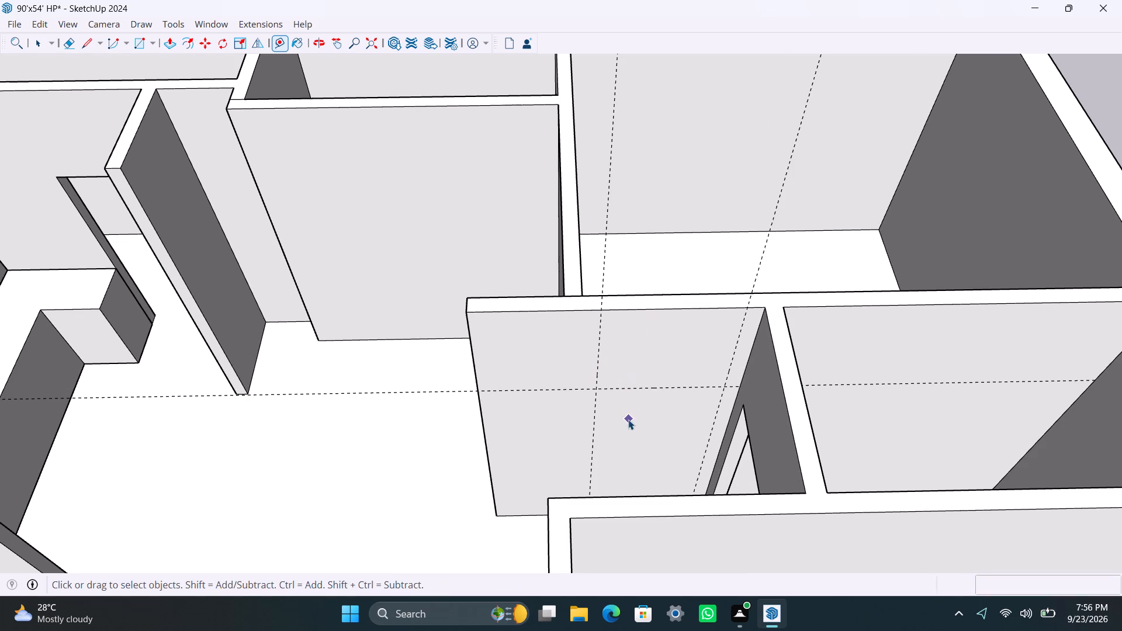
scroll(622, 421, "up", 2)
middle_click_drag(619, 422, 533, 299, "shift")
scroll(533, 299, "up", 3)
middle_click_drag(542, 316, 535, 384)
key("r")
key("space")
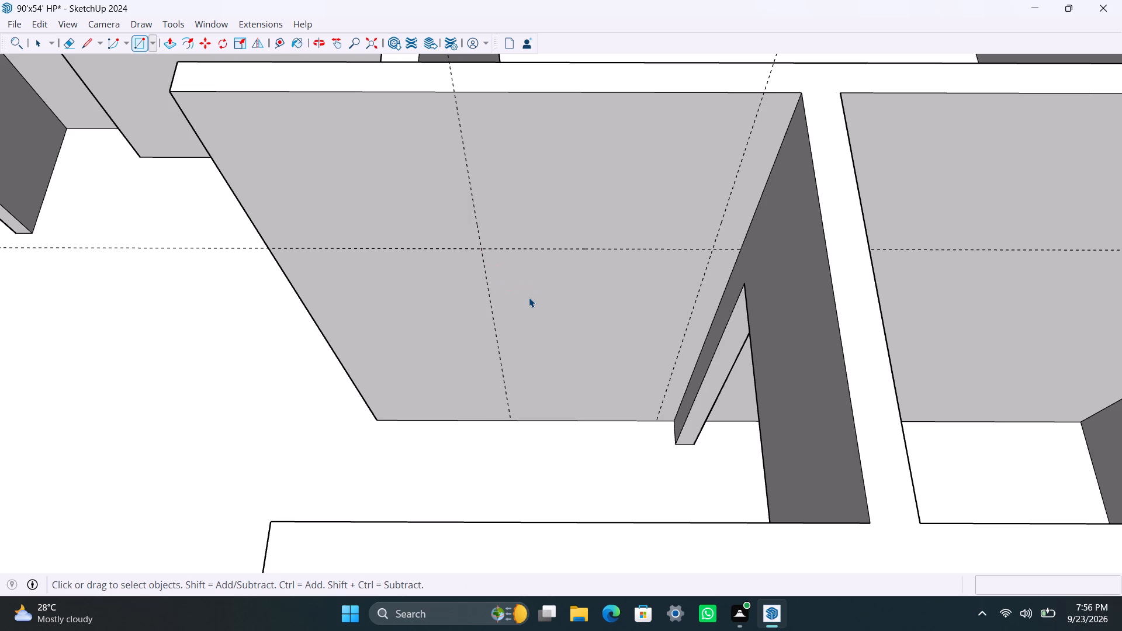
left_click(529, 297)
double_click(525, 297)
key("r")
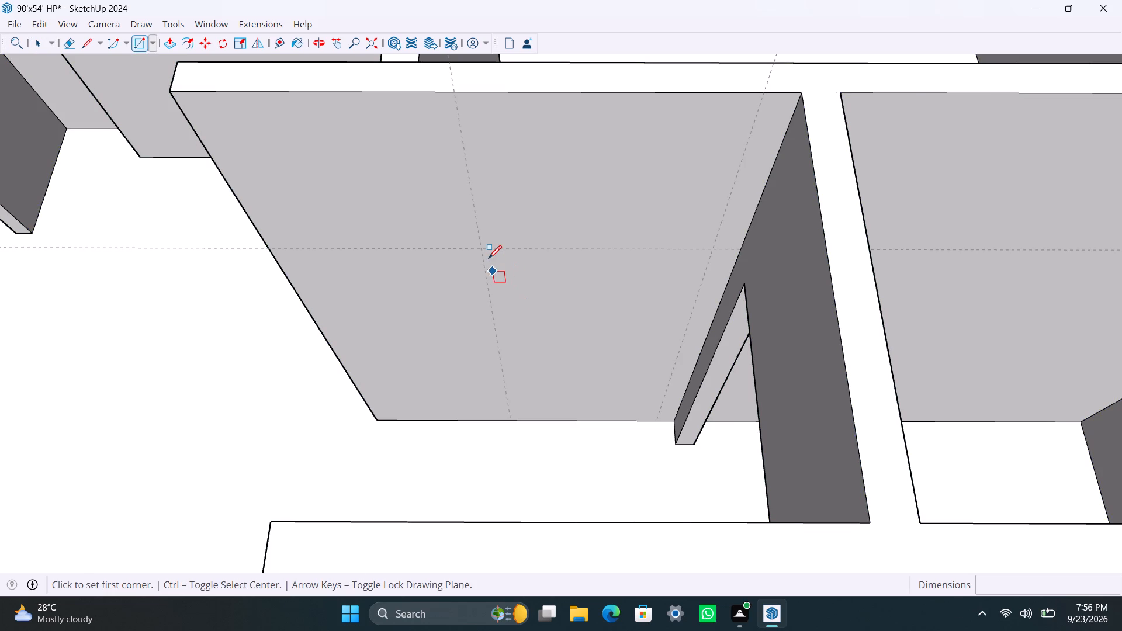
left_click_drag(480, 248, 482, 254)
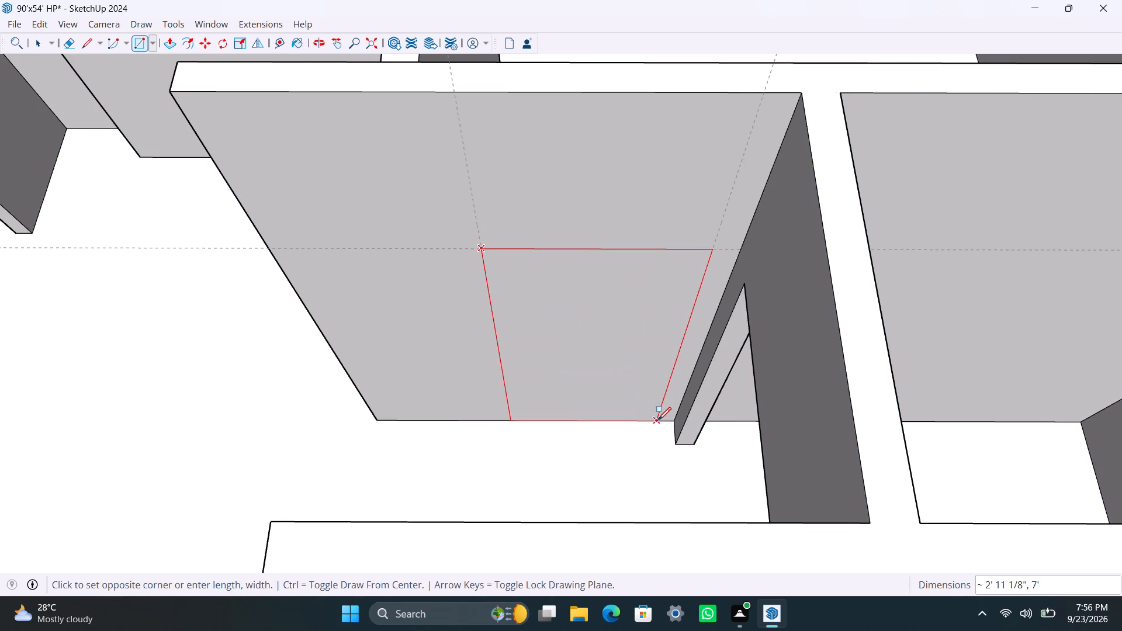
left_click(658, 420)
Push the door rectangle through the wall's full 4 1/2" thickness to cut the rear bedroom's door opening.
key("space")
left_click(625, 390)
key("p")
left_click_drag(623, 389, 600, 325)
key("space")
Save the model.
key("ctrl+s")
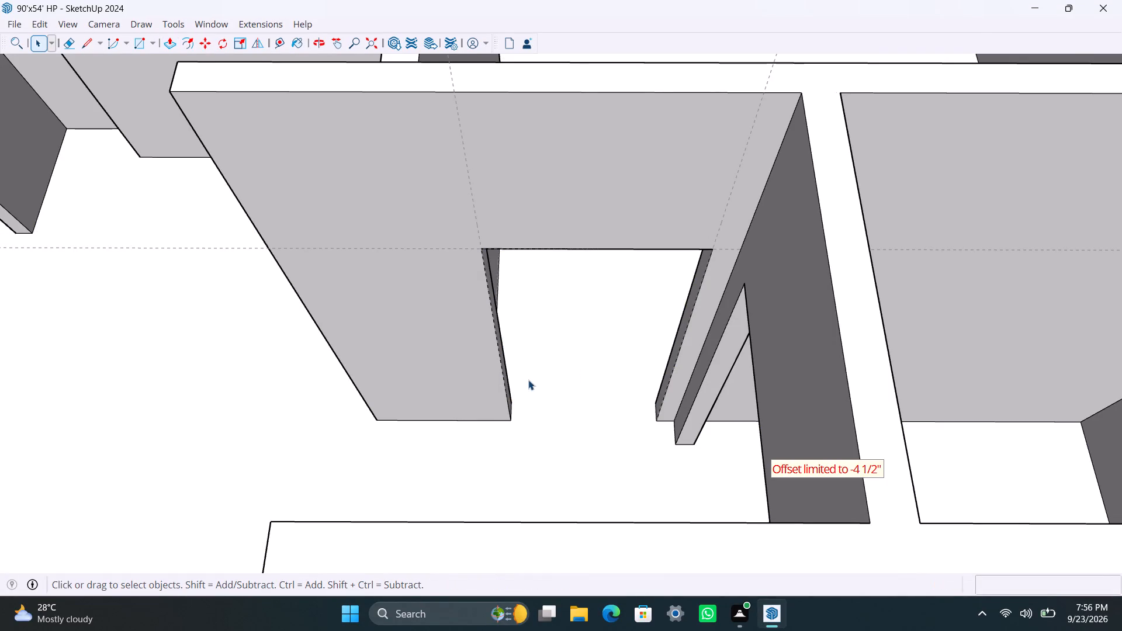
Examine the second unit's partition walls around the living area and counter from the opposite side.
scroll(524, 381, "down", 10)
middle_click_drag(448, 376, 593, 318, "shift")
scroll(542, 337, "up", 1)
scroll(270, 448, "down", 2)
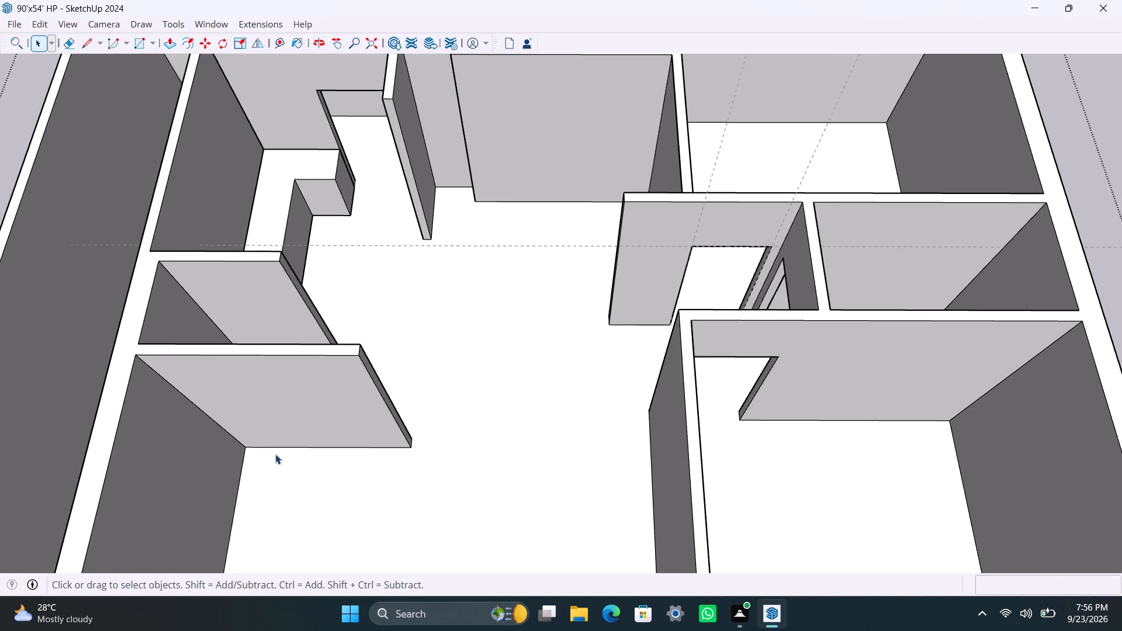
scroll(275, 454, "down", 3)
middle_click_drag(303, 474, 423, 341)
scroll(385, 376, "up", 3)
middle_click_drag(314, 402, 828, 345)
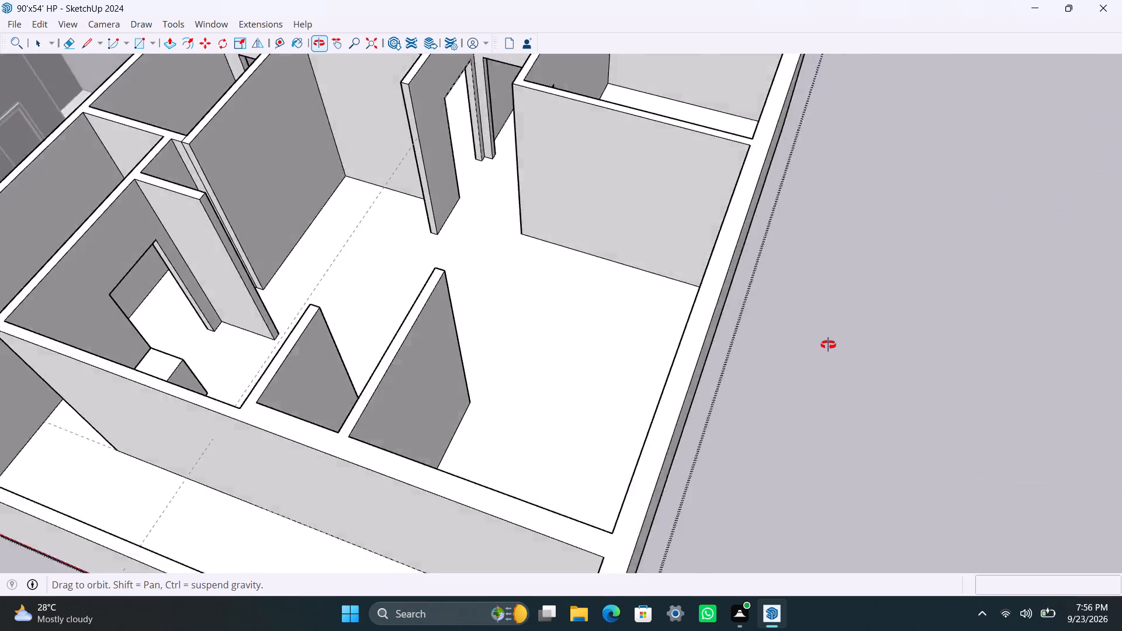
Place two vertical guides on the long wall facing the narrow front passage: one about 10 1/2 inches from its end corner, another 3' further in.
middle_click_drag(828, 345, 834, 344)
scroll(694, 449, "down", 5)
middle_click_drag(611, 474, 604, 422, "shift")
scroll(560, 435, "up", 3)
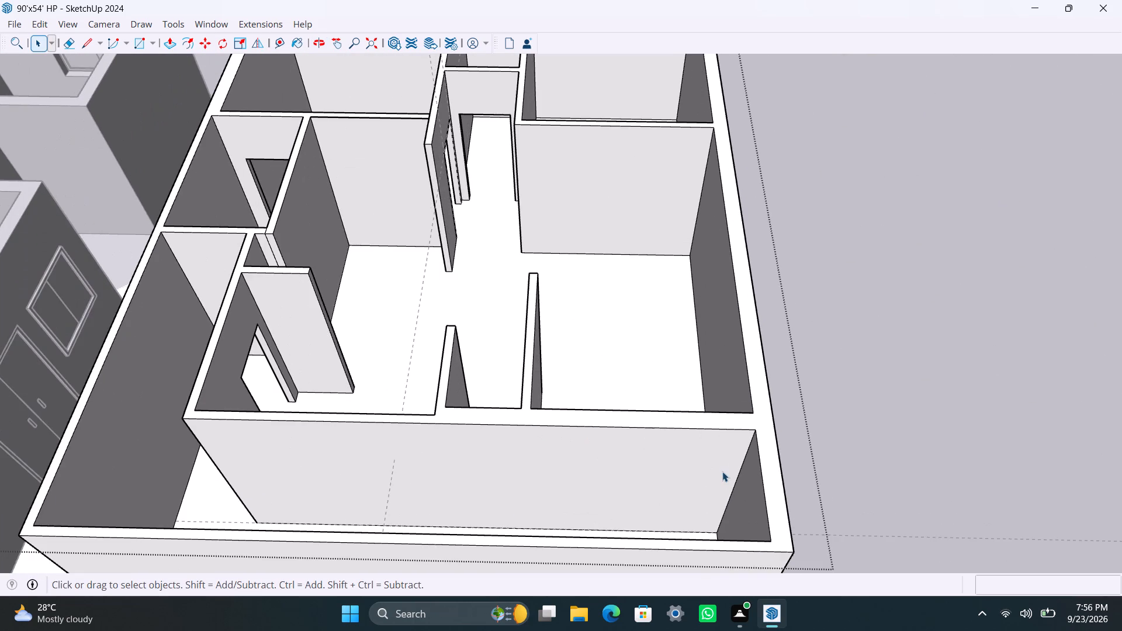
scroll(722, 471, "up", 2)
key("t")
left_click(738, 477)
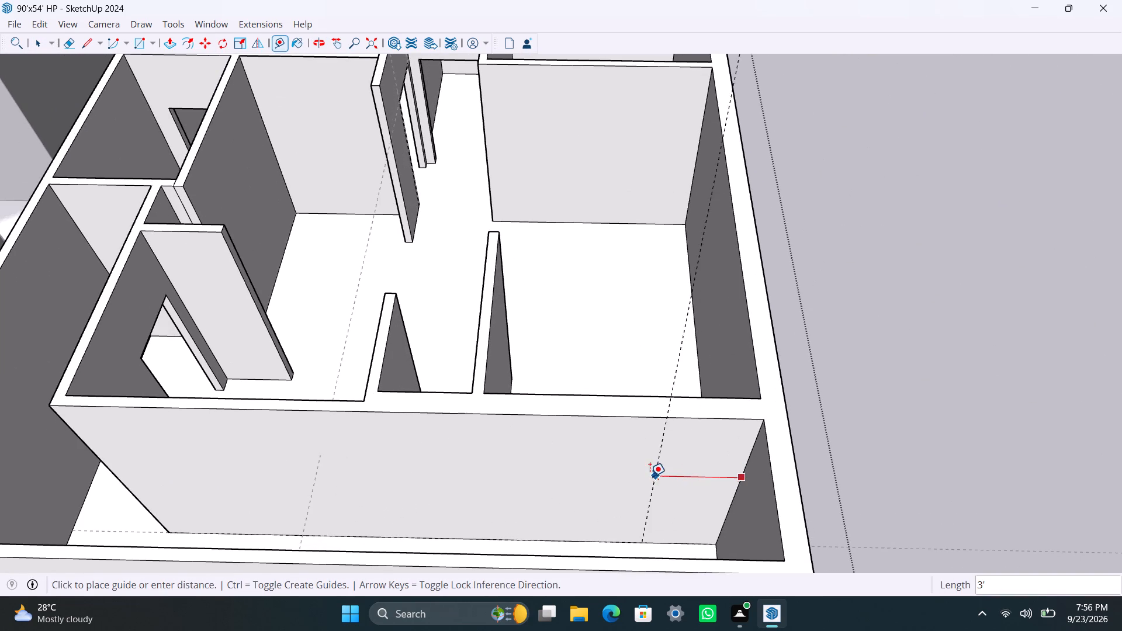
left_click(721, 464)
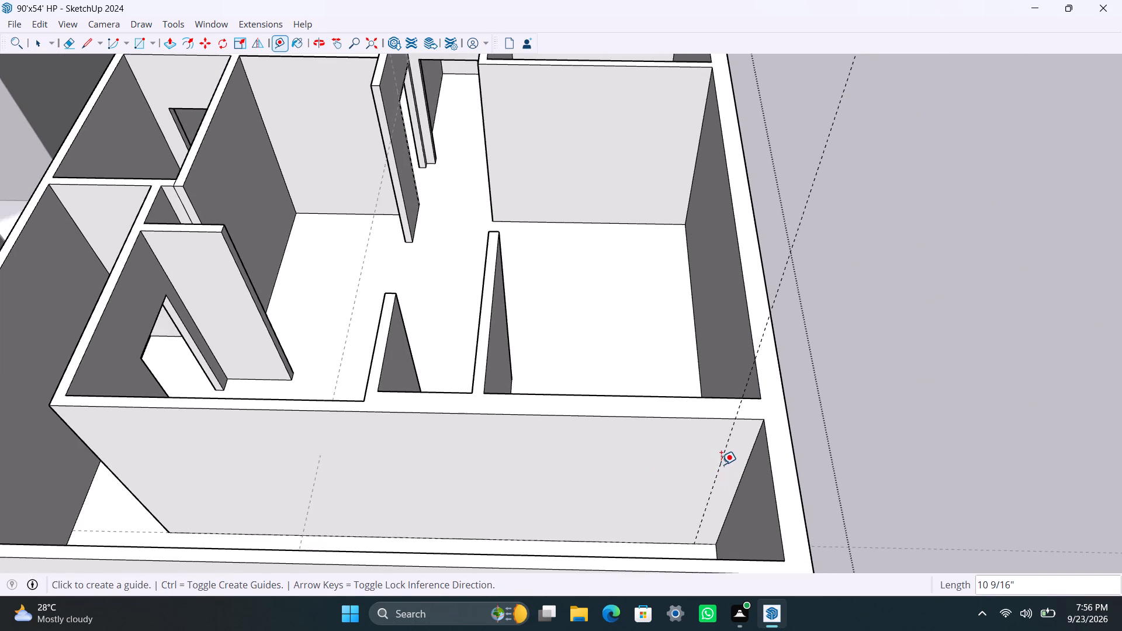
left_click(722, 460)
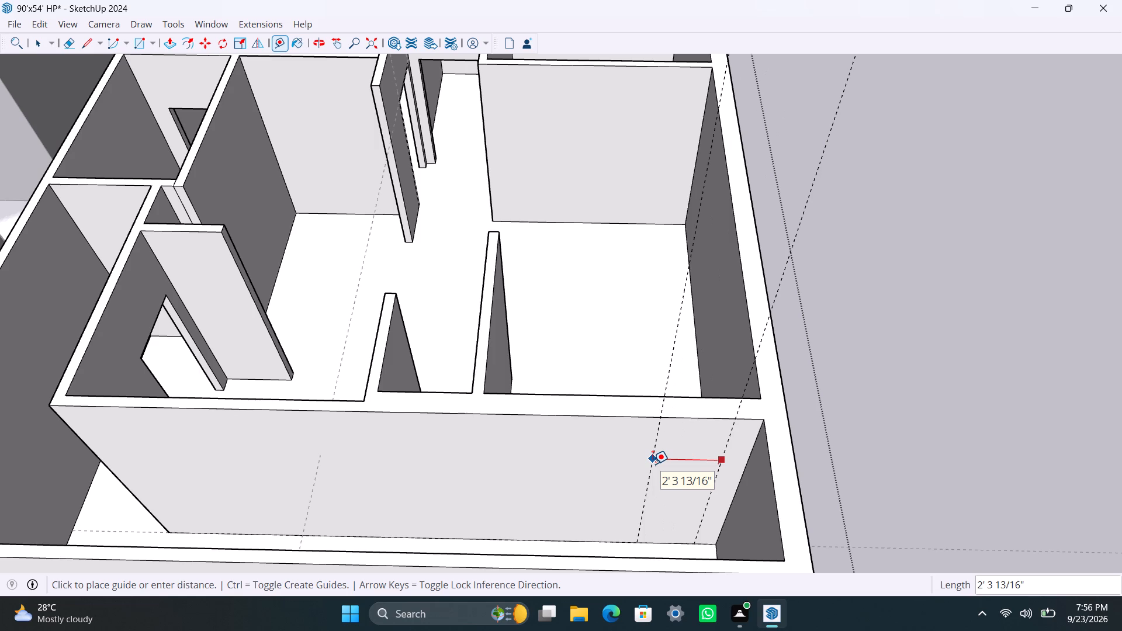
type("3'")
key("Return")
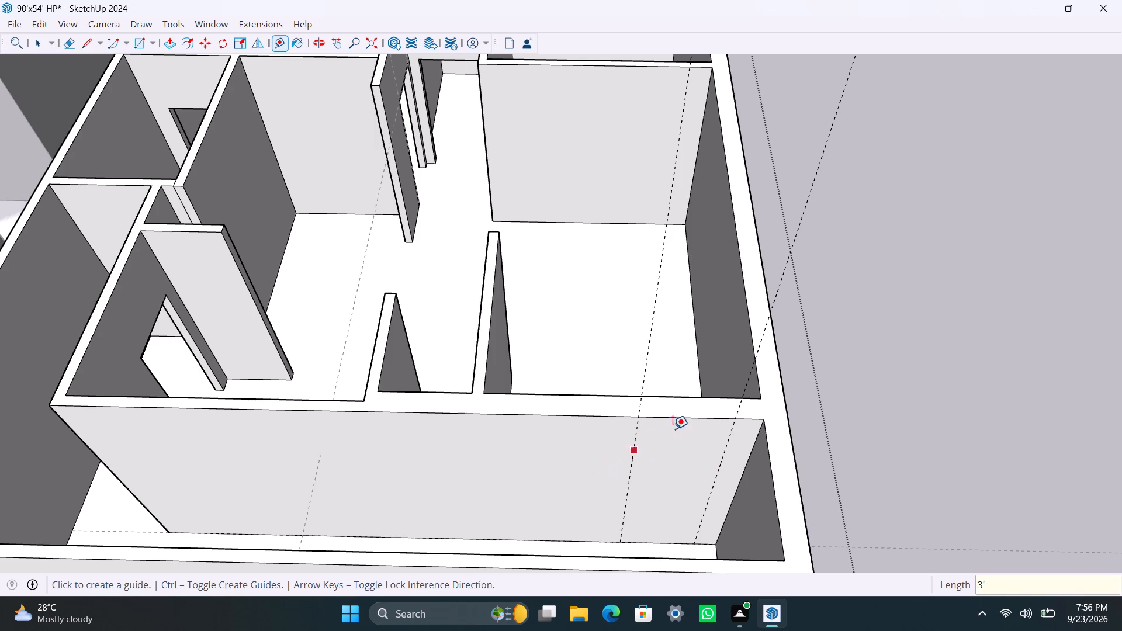
Add a horizontal guide on the same wall 3' below its top edge.
left_click_drag(673, 417, 670, 422)
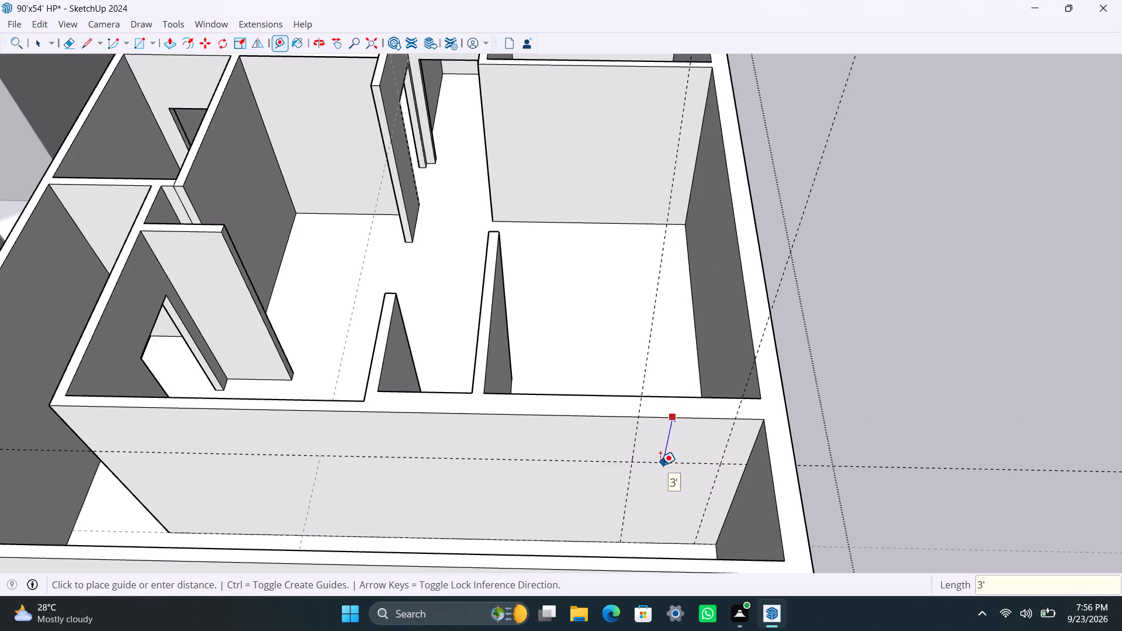
type("3'")
key("Return")
key("space")
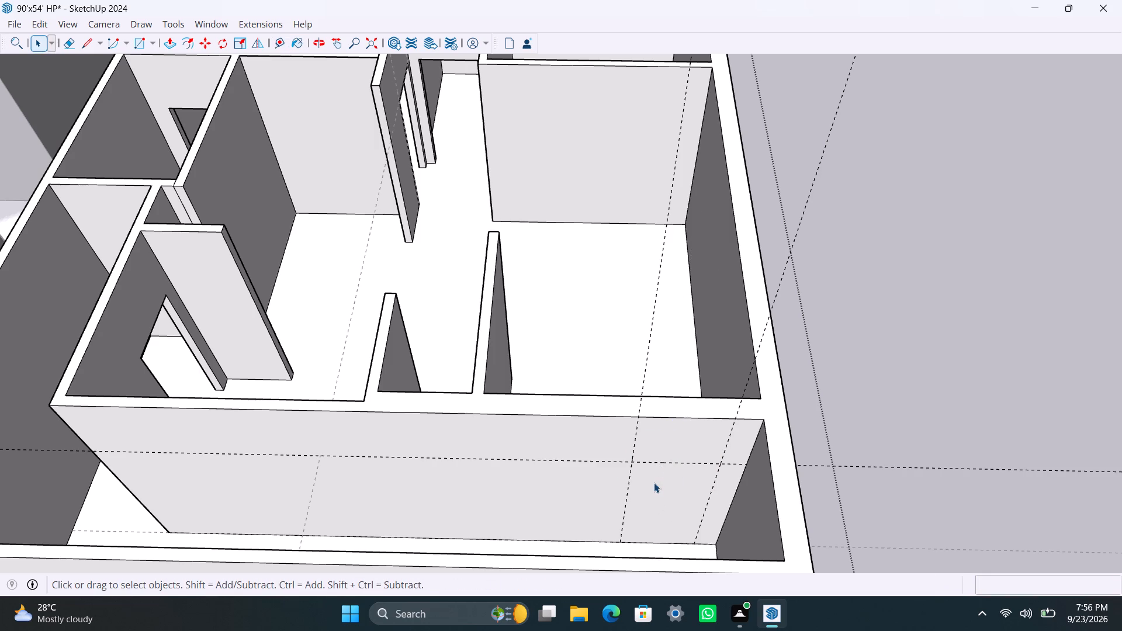
Draw a 3' by 7' door rectangle on the wall between the guides, down to the floor line.
scroll(654, 483, "up", 1)
scroll(611, 486, "down", 2)
middle_click_drag(607, 486, 582, 445, "shift")
scroll(594, 452, "up", 3)
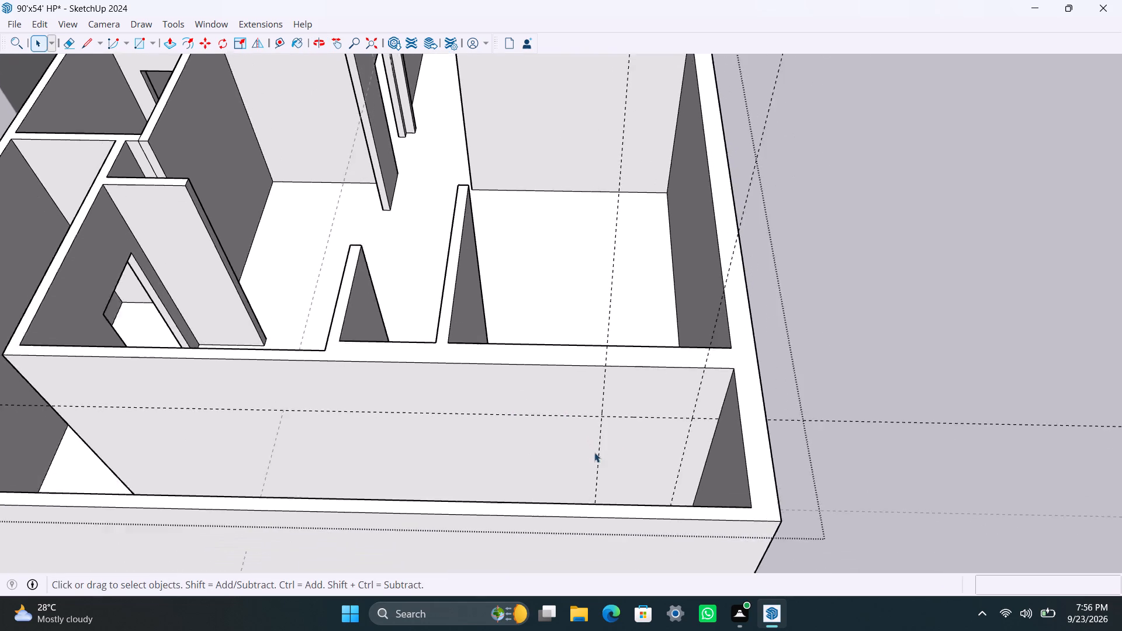
middle_click_drag(594, 464, 584, 479)
key("r")
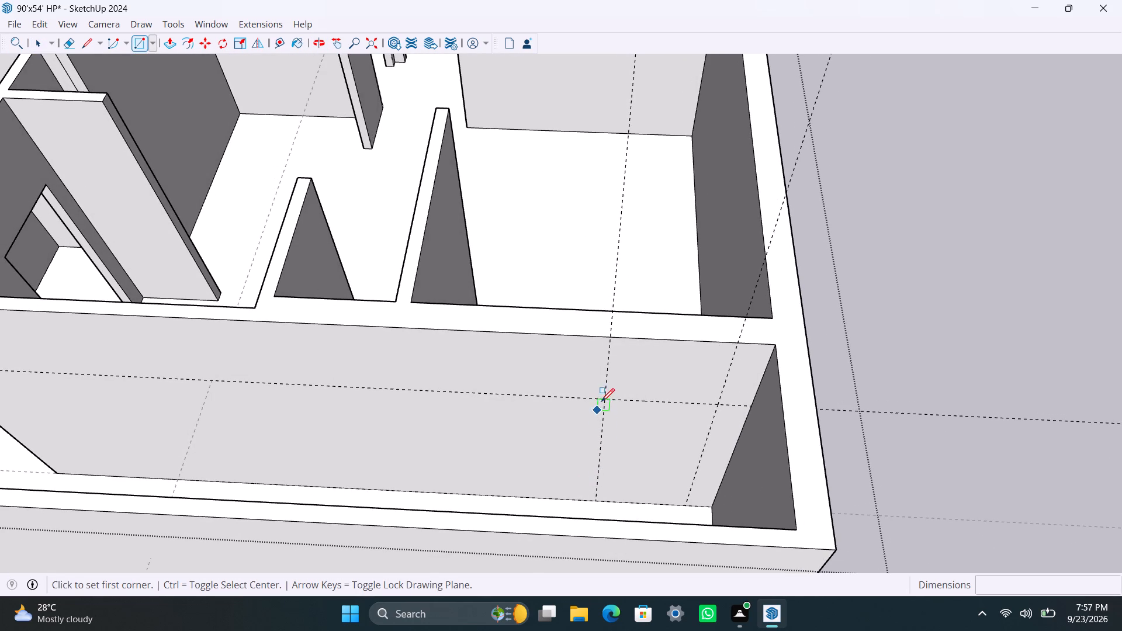
left_click(604, 398)
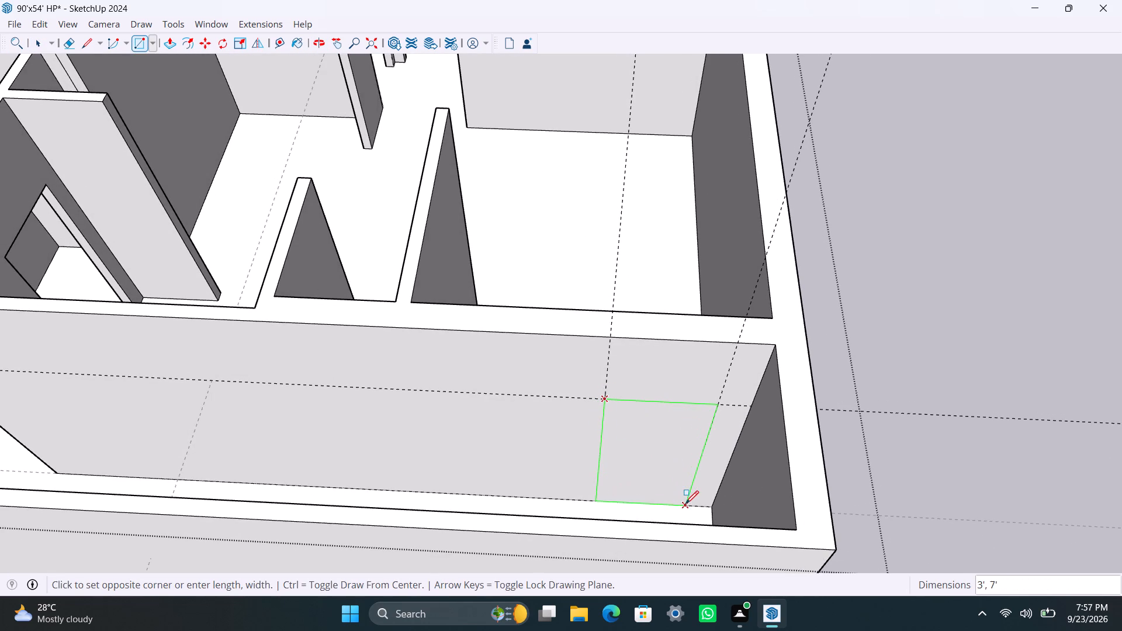
left_click(687, 505)
Push the door rectangle 9 inches through the wall to cut the opening, and save the model.
key("space")
left_click(660, 488)
key("p")
left_click_drag(660, 488, 653, 452)
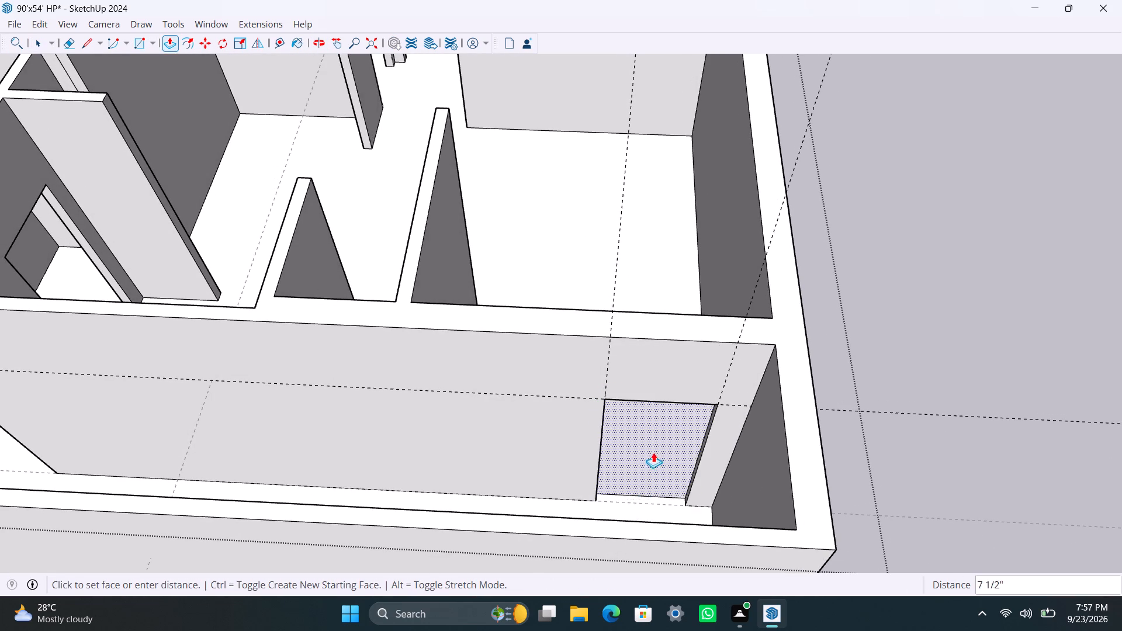
left_click_drag(653, 452, 652, 439)
key("ctrl+s")
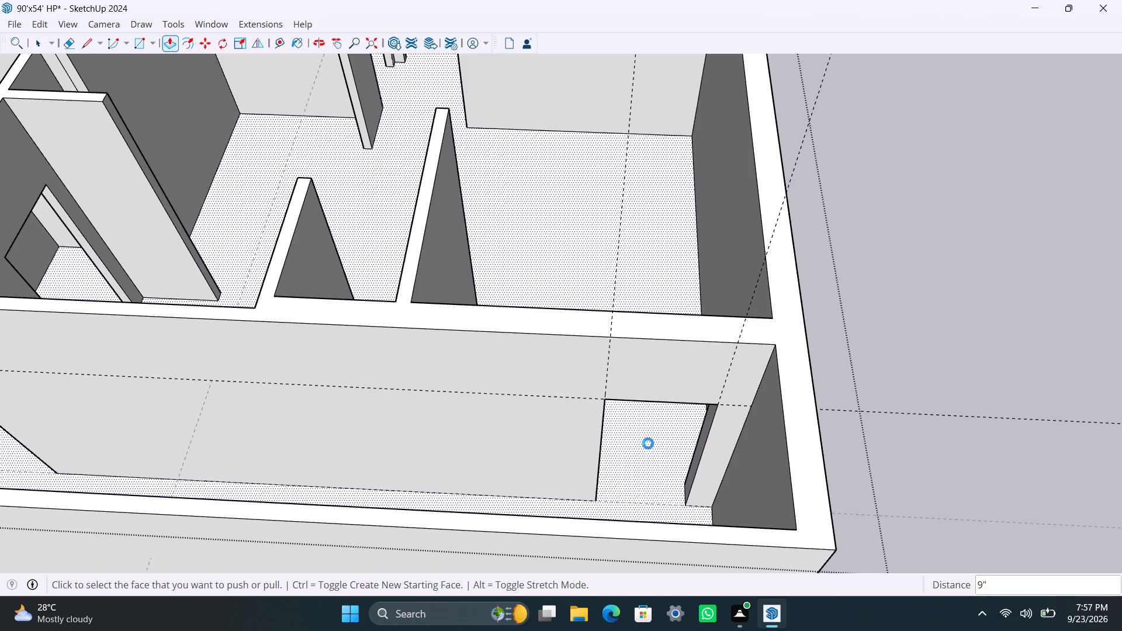
Save the model and delete the guides inside the open building group.
key("space")
scroll(590, 404, "down", 13)
middle_click_drag(652, 414, 437, 466)
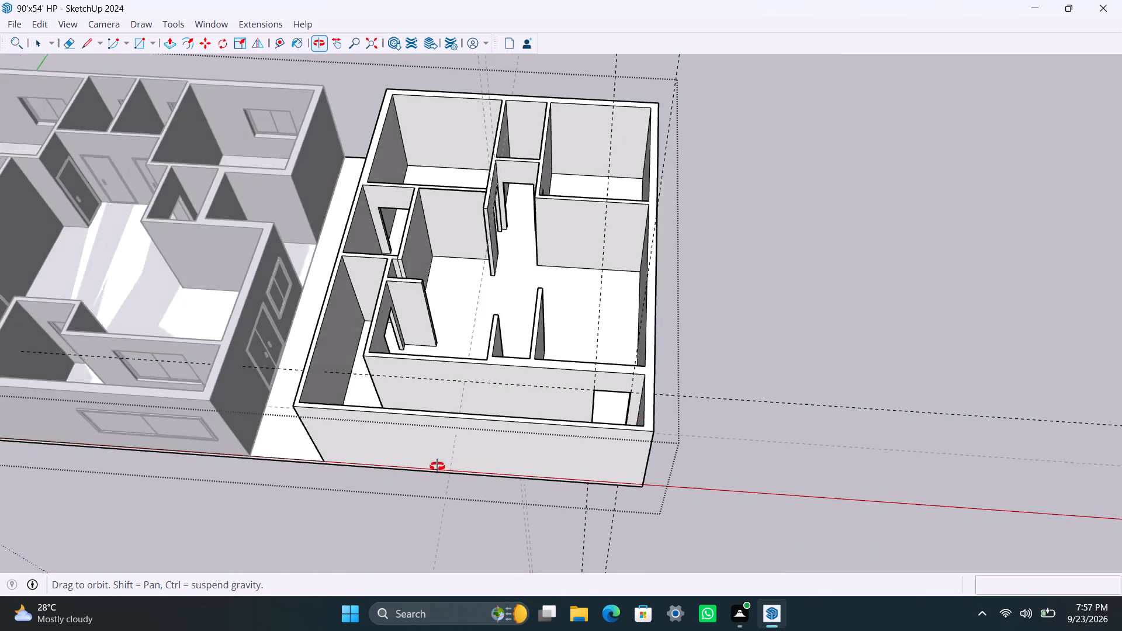
middle_click_drag(437, 466, 147, 448)
scroll(403, 373, "up", 4)
key("ctrl+s")
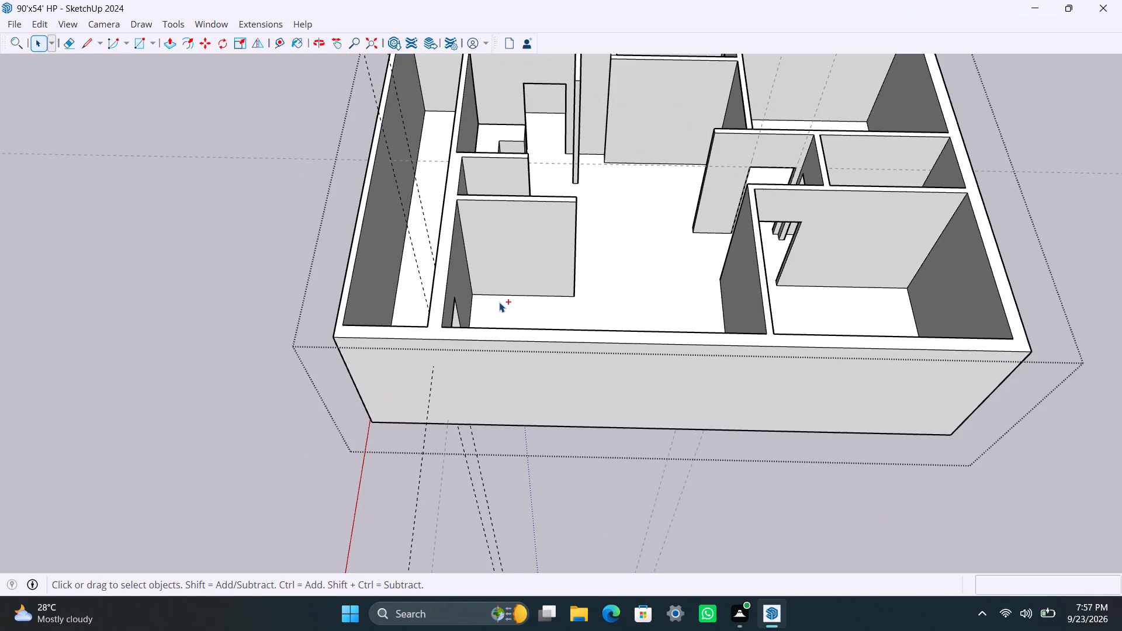
scroll(499, 301, "down", 4)
middle_click_drag(501, 312, 480, 424, "shift")
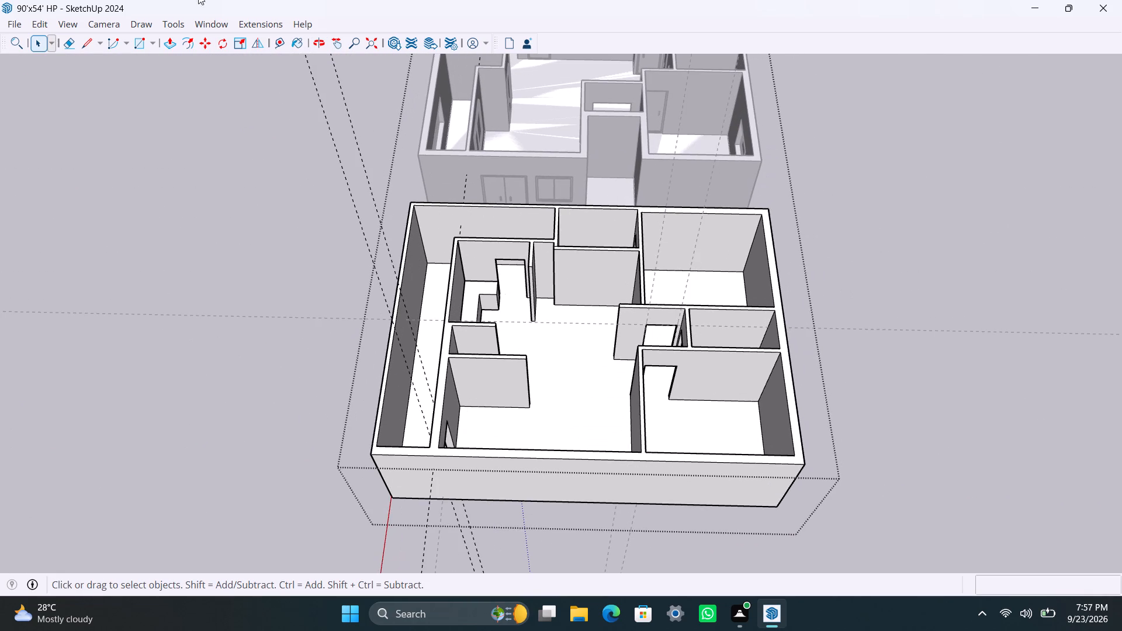
left_click(41, 26)
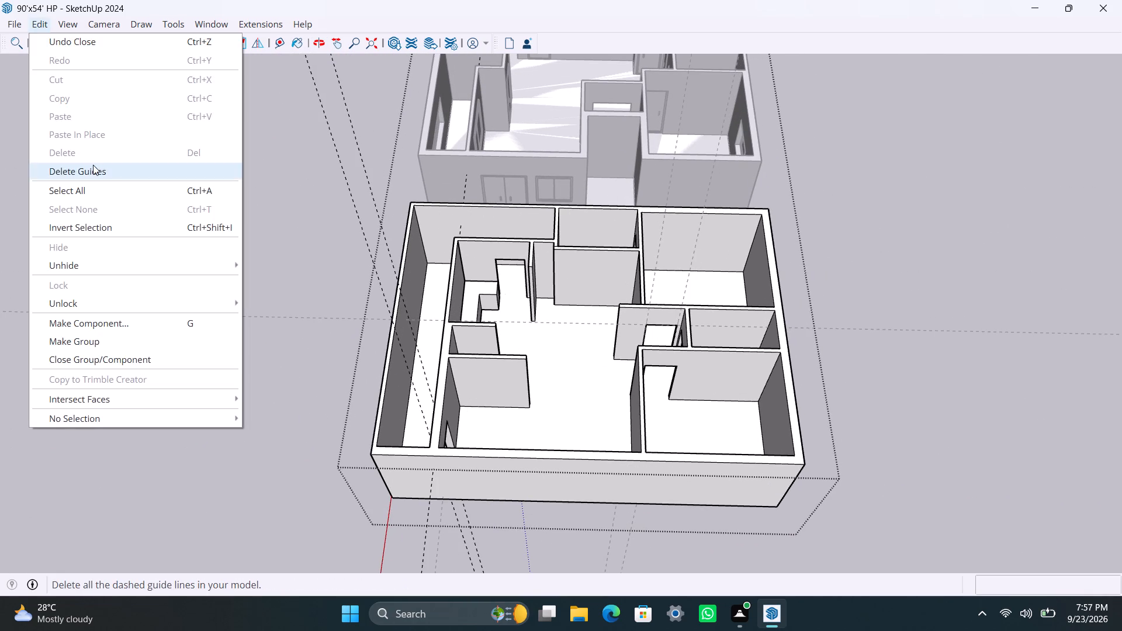
left_click(93, 165)
Close the building group, delete the remaining guides in the model and save.
left_click(204, 189)
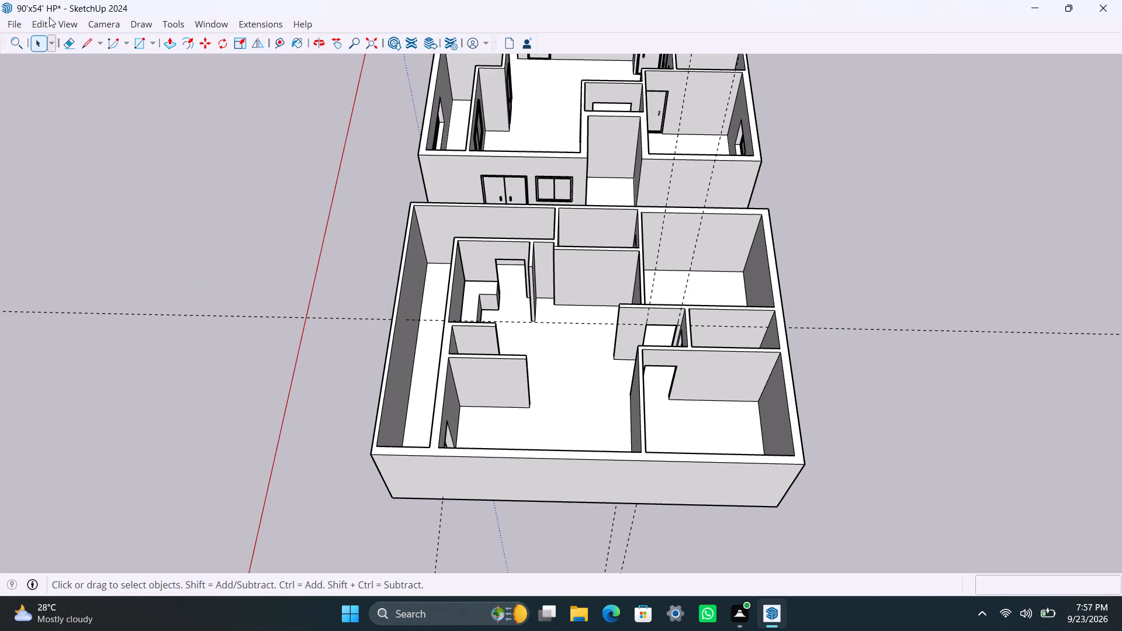
left_click(40, 20)
left_click(93, 164)
key("ctrl+s")
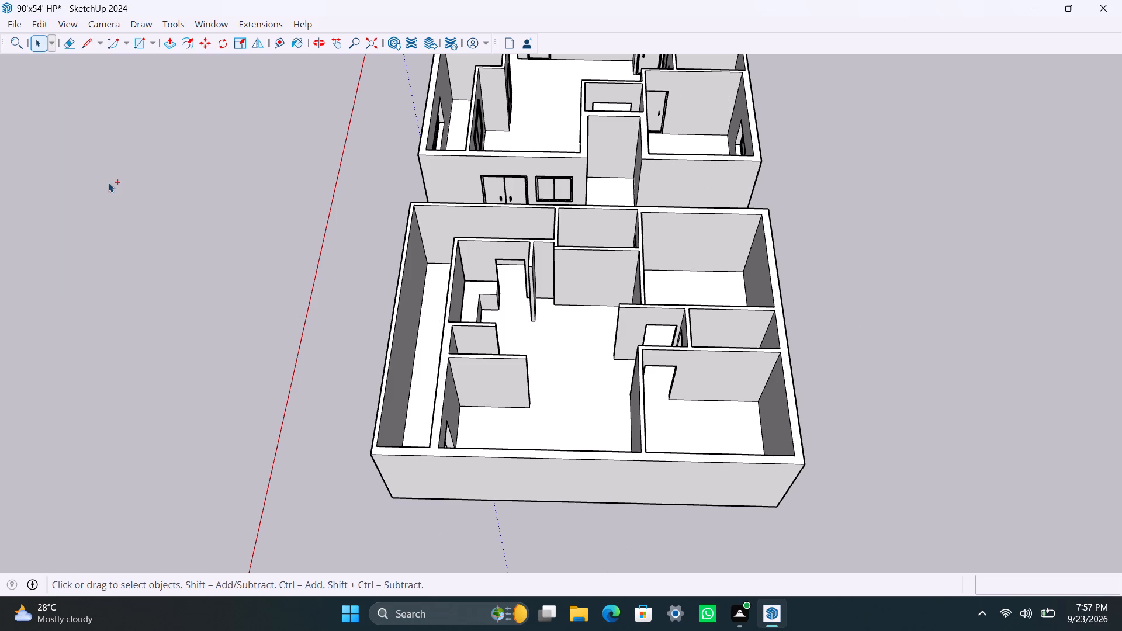
Open the building group and extend the free end of the shorter of the two parallel partitions by 4.5 inches.
scroll(236, 328, "down", 4)
middle_click_drag(219, 376, 691, 354)
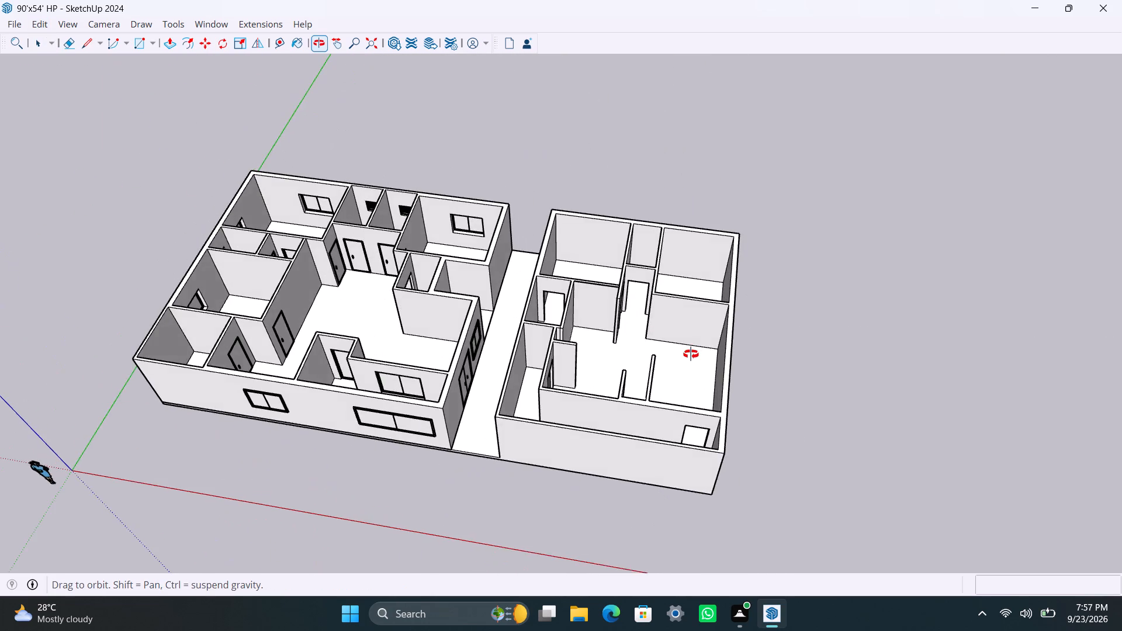
middle_click_drag(691, 354, 519, 375)
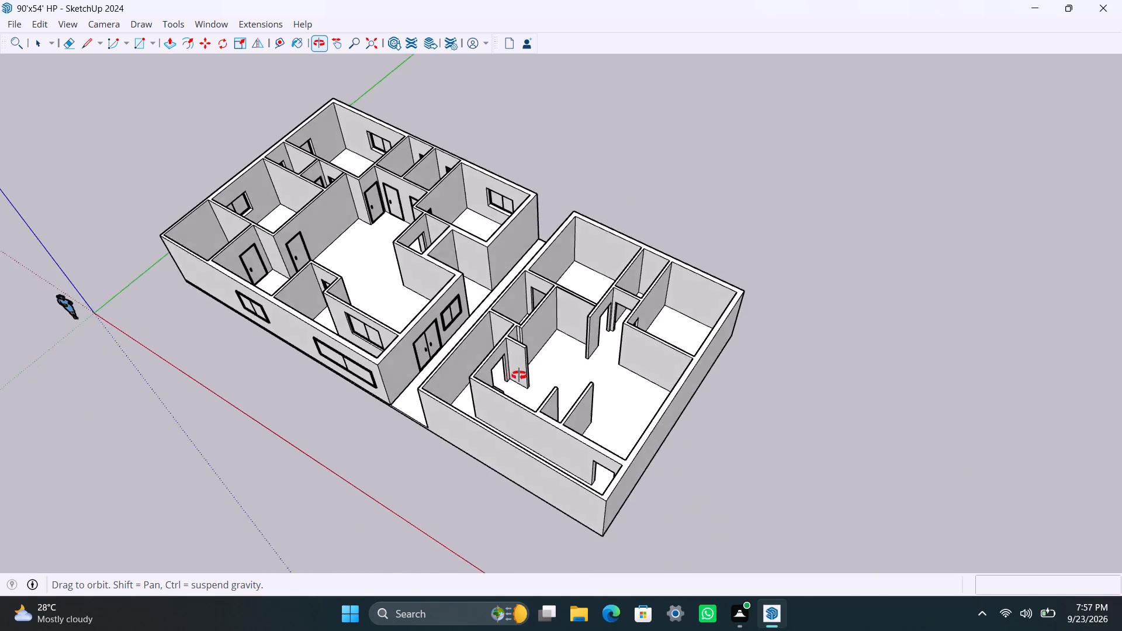
middle_click_drag(519, 375, 329, 400)
scroll(444, 352, "up", 2)
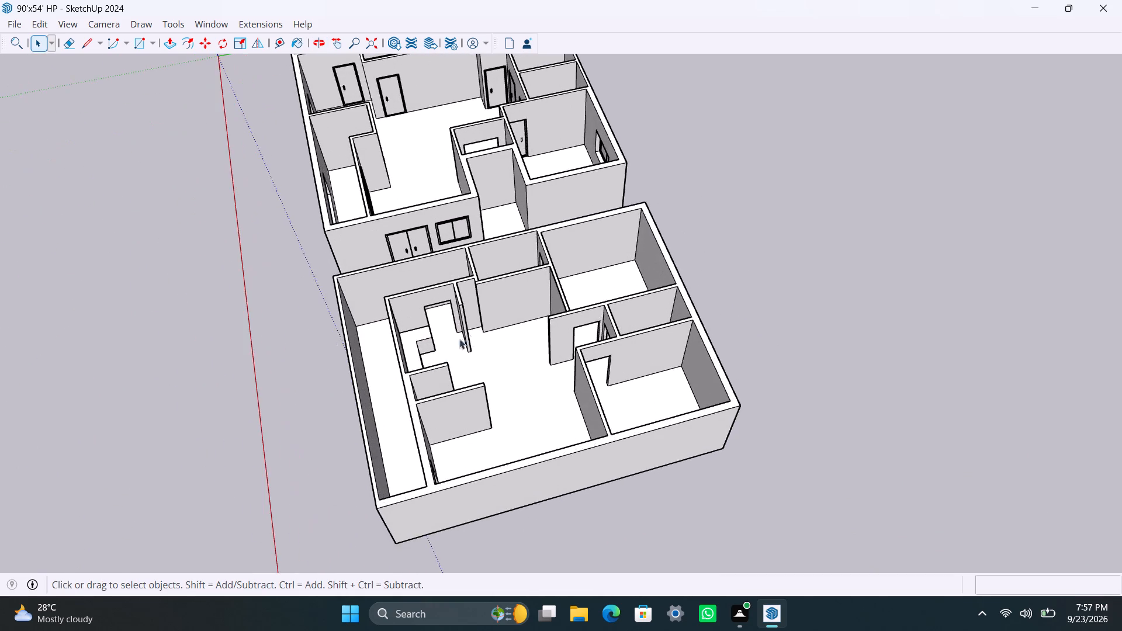
scroll(475, 334, "up", 5)
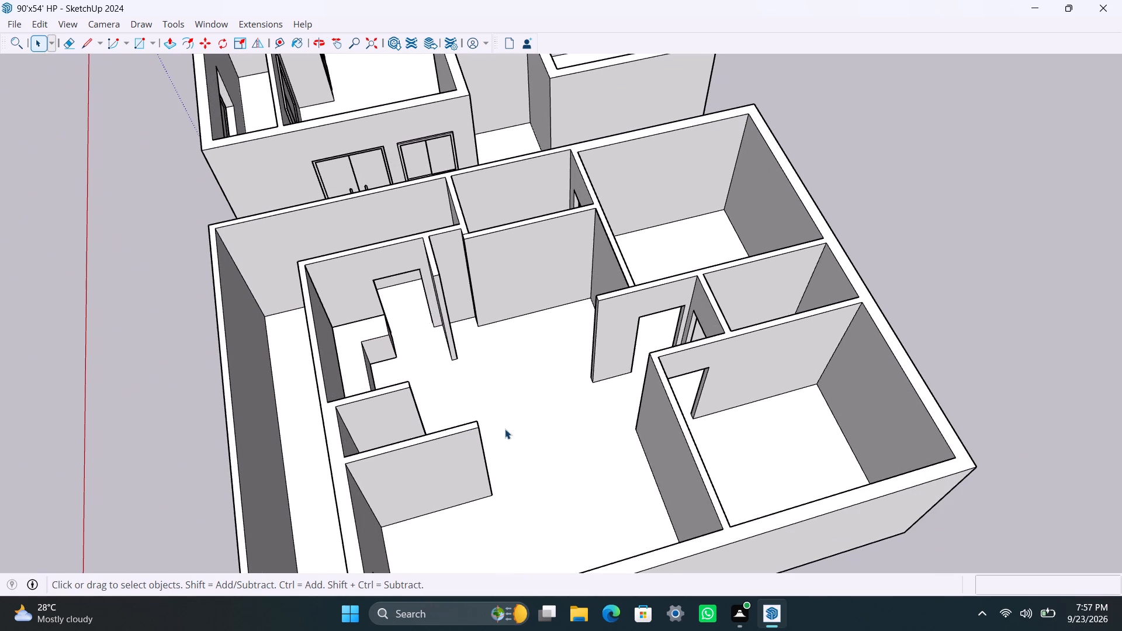
middle_click_drag(506, 429, 105, 495)
scroll(379, 332, "up", 3)
middle_click_drag(411, 313, 448, 426, "shift")
scroll(420, 348, "up", 6)
middle_click_drag(417, 254, 465, 256)
scroll(455, 350, "up", 3)
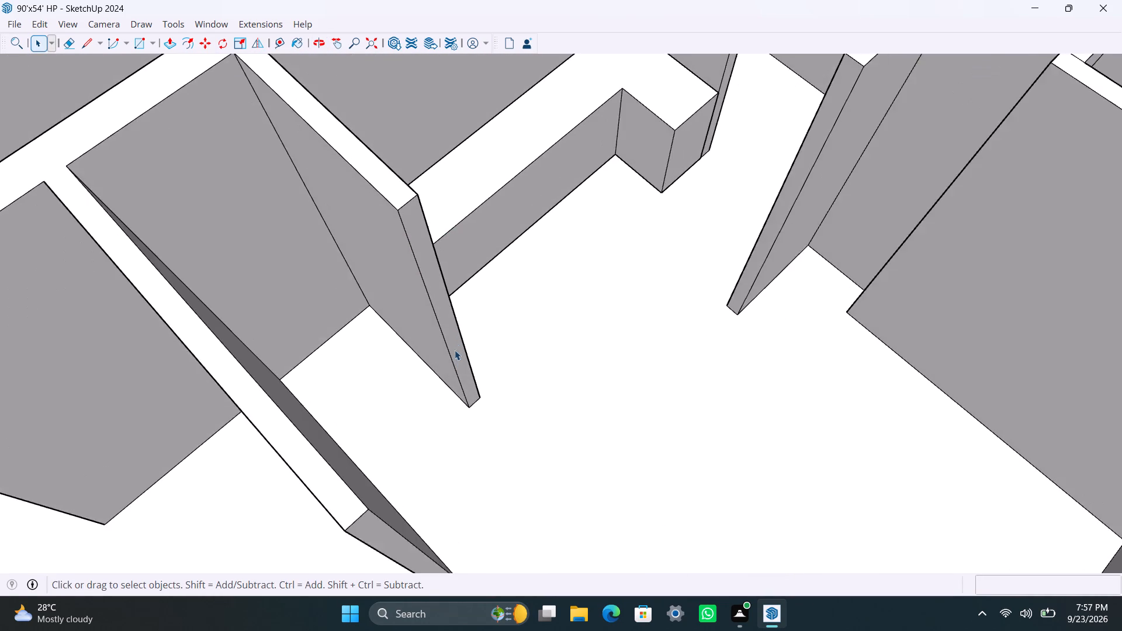
scroll(455, 350, "up", 2)
left_click(453, 347)
triple_click(452, 346)
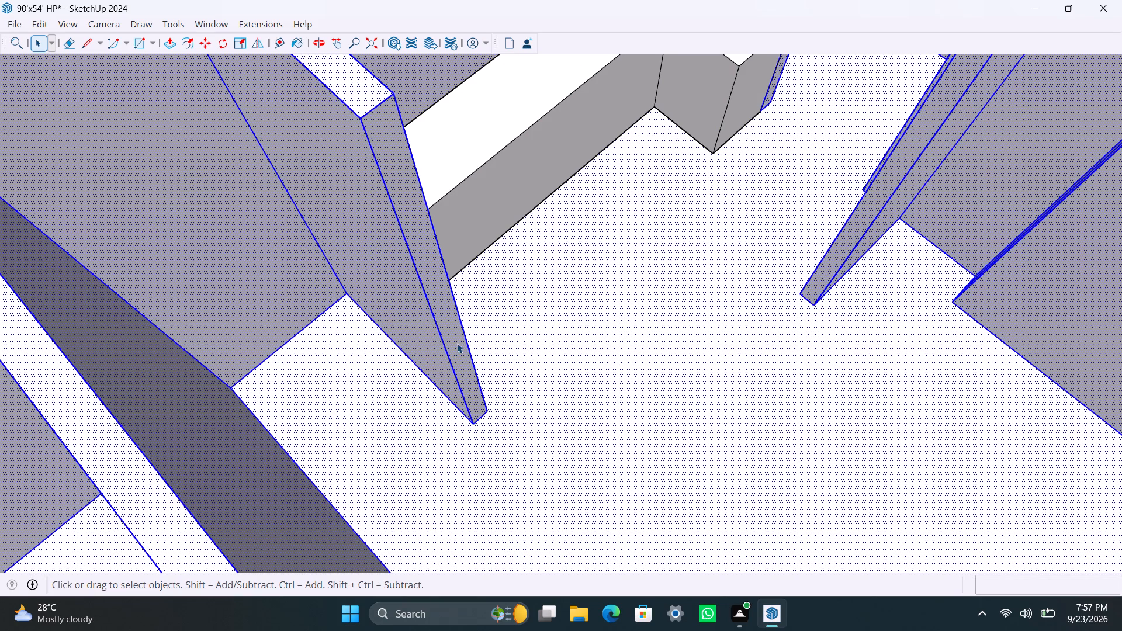
left_click(457, 342)
key("p")
left_click_drag(455, 342, 459, 349)
type("4.5\"")
key("Return")
key("space")
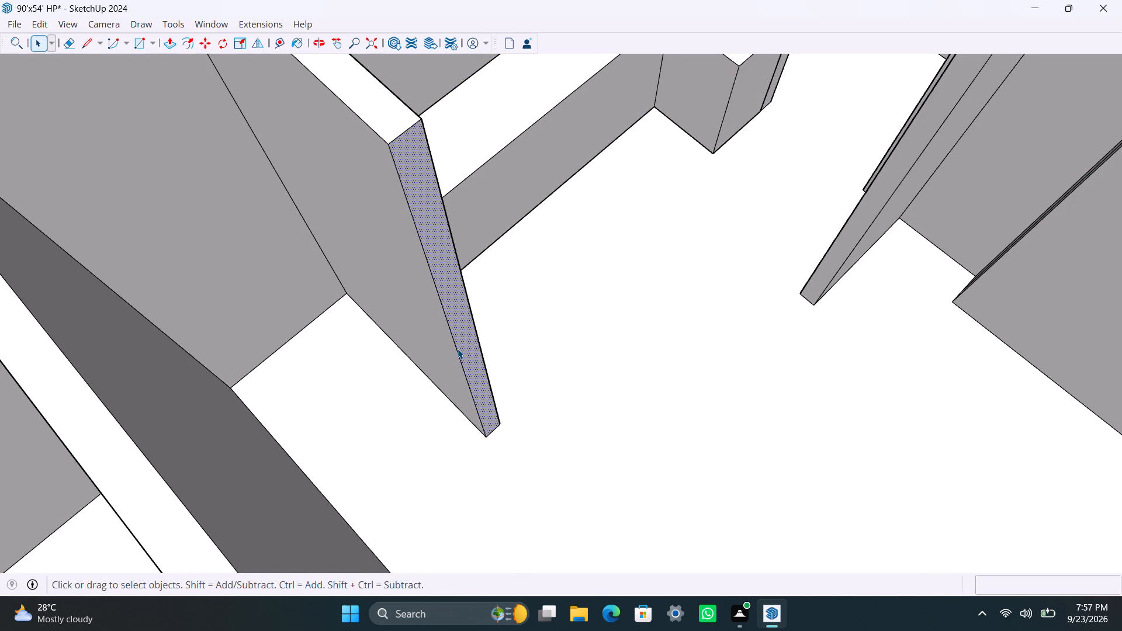
Copy the partition's vertical end edge 4.5 inches back along its side face.
left_click(459, 352)
key("m")
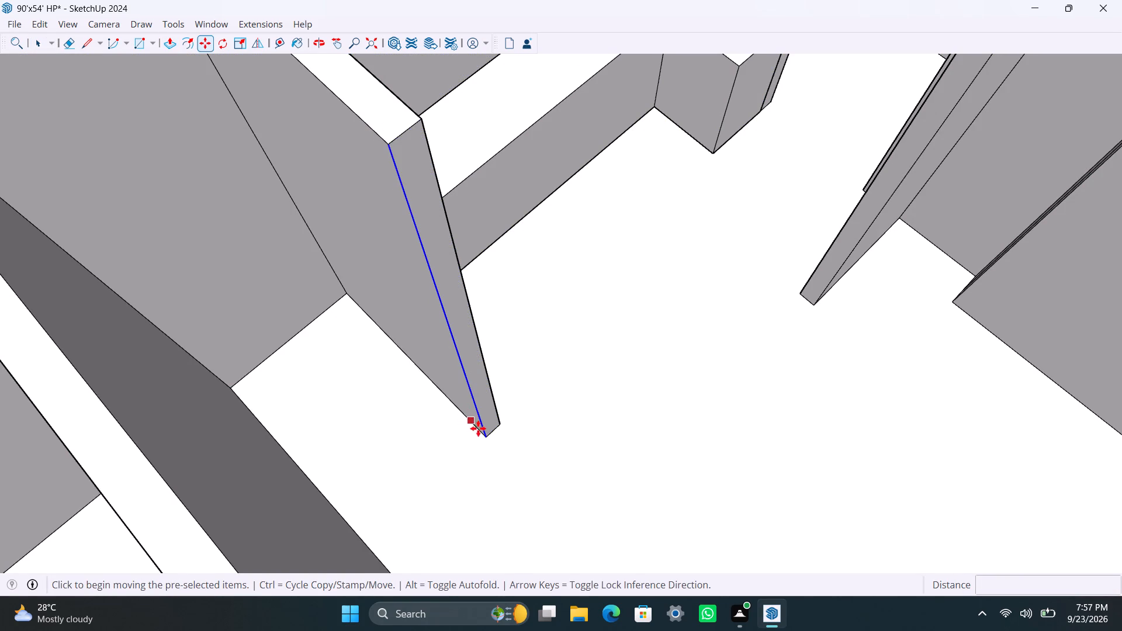
left_click(485, 434)
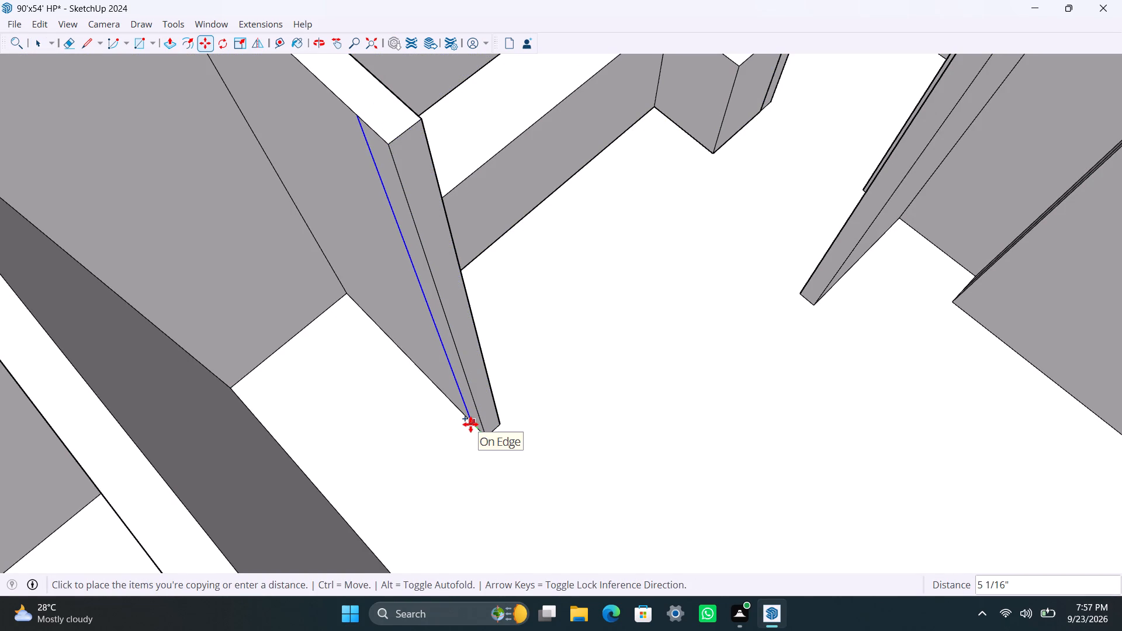
type("4.5\"")
key("Return")
key("space")
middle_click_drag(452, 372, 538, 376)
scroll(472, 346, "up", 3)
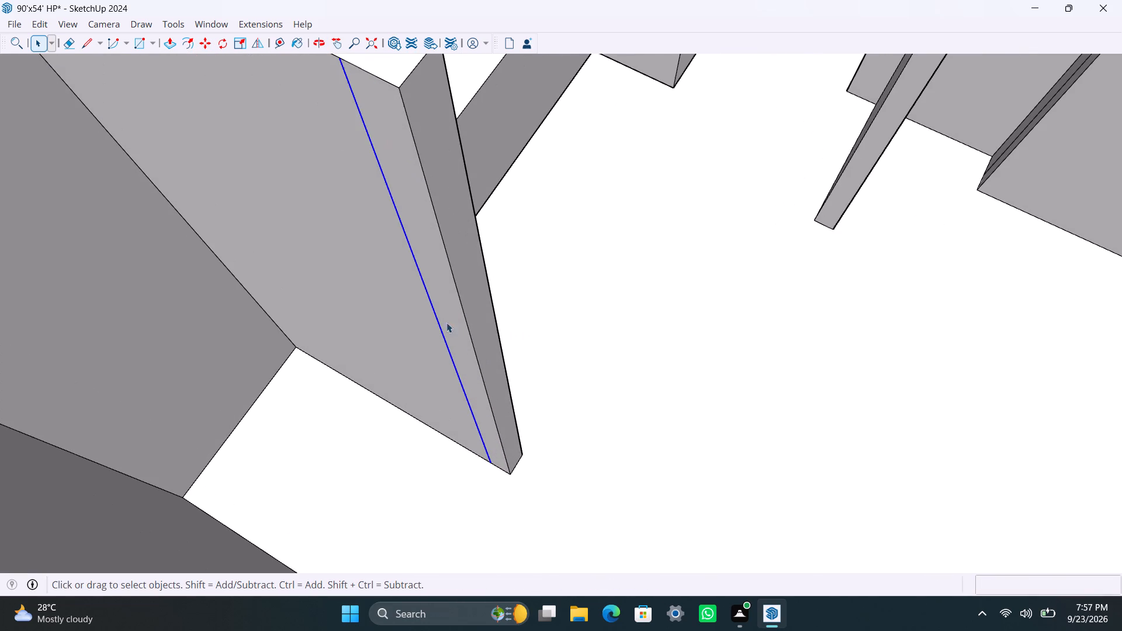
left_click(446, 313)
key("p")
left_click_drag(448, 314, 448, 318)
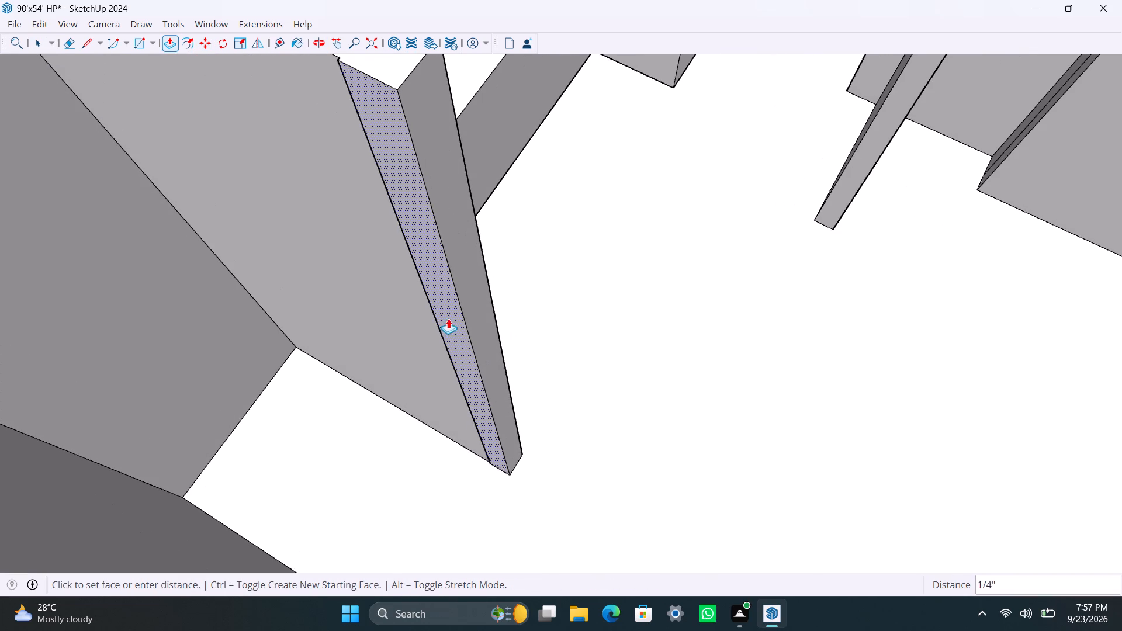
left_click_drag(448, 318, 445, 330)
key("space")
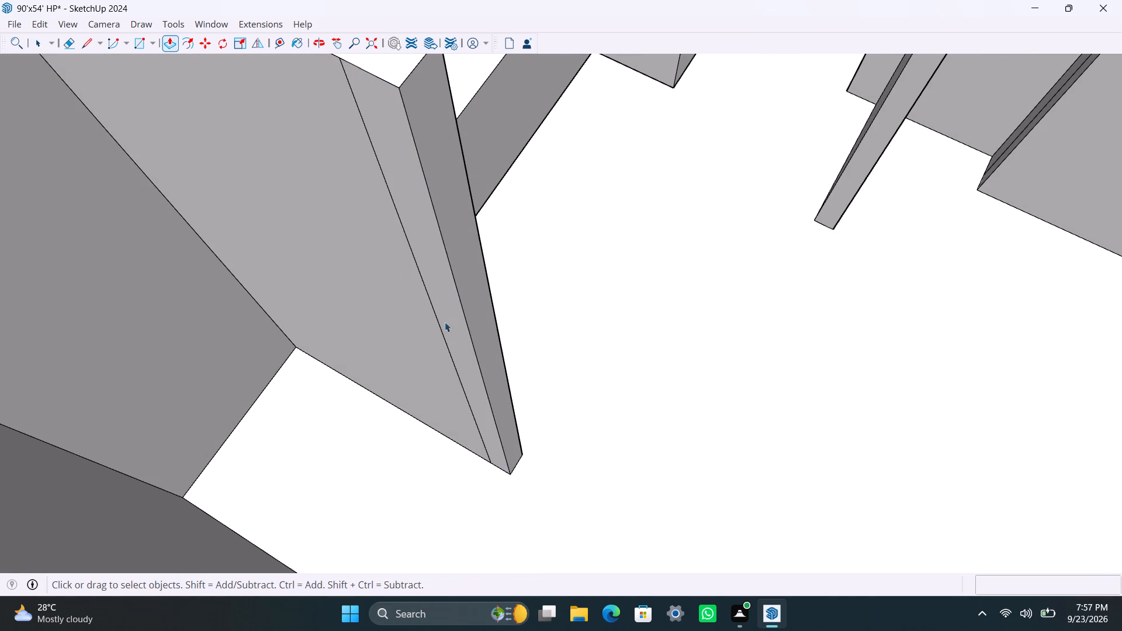
Copy the top edge of the narrow strip at the partition's end 3' down the face.
left_click(392, 83)
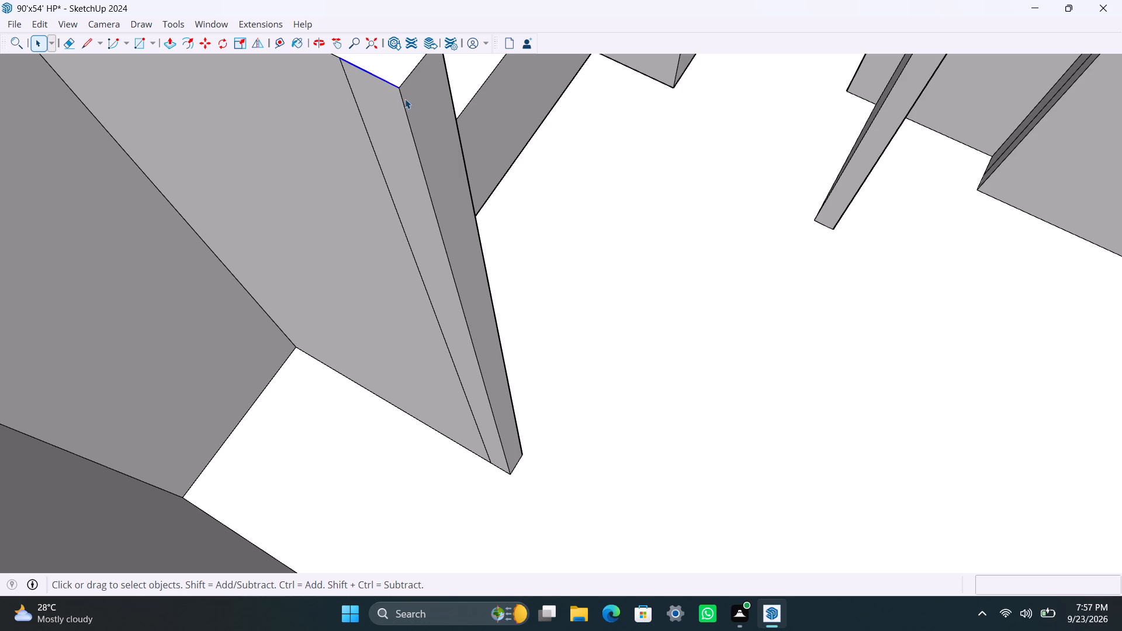
key("m")
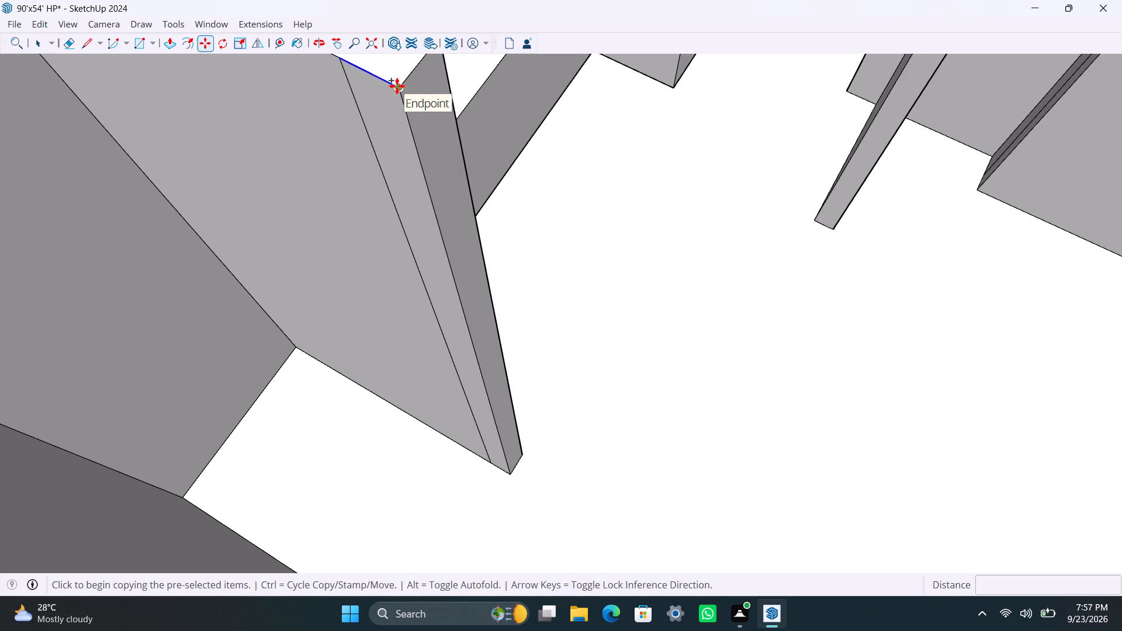
left_click(397, 86)
type("3'")
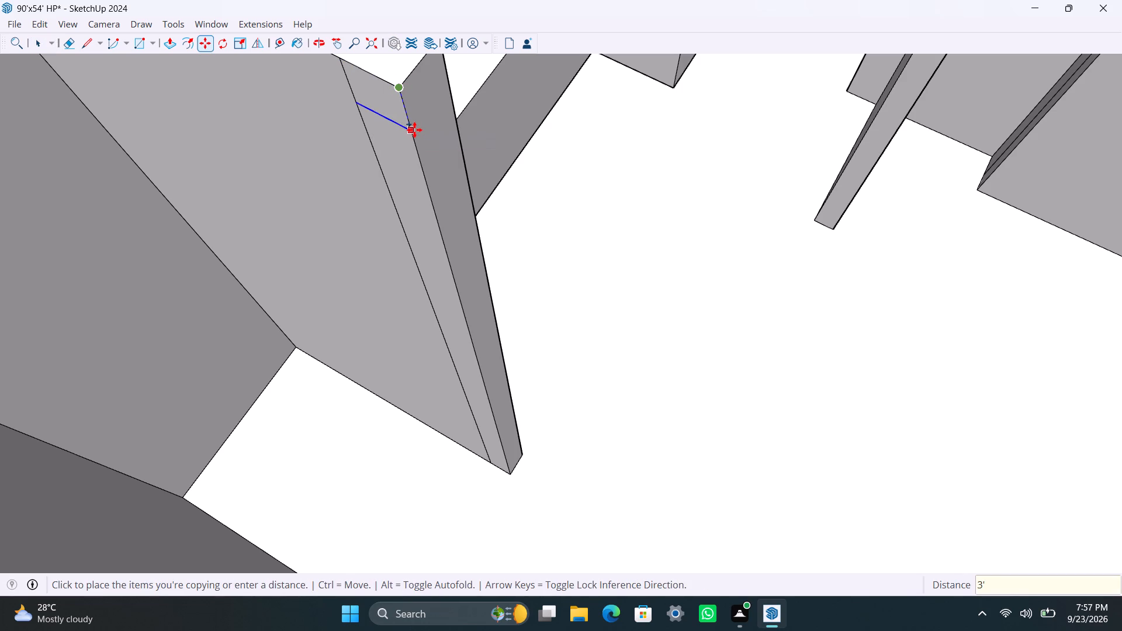
key("Return")
key("space")
scroll(439, 226, "down", 5)
middle_click_drag(670, 362, 527, 370)
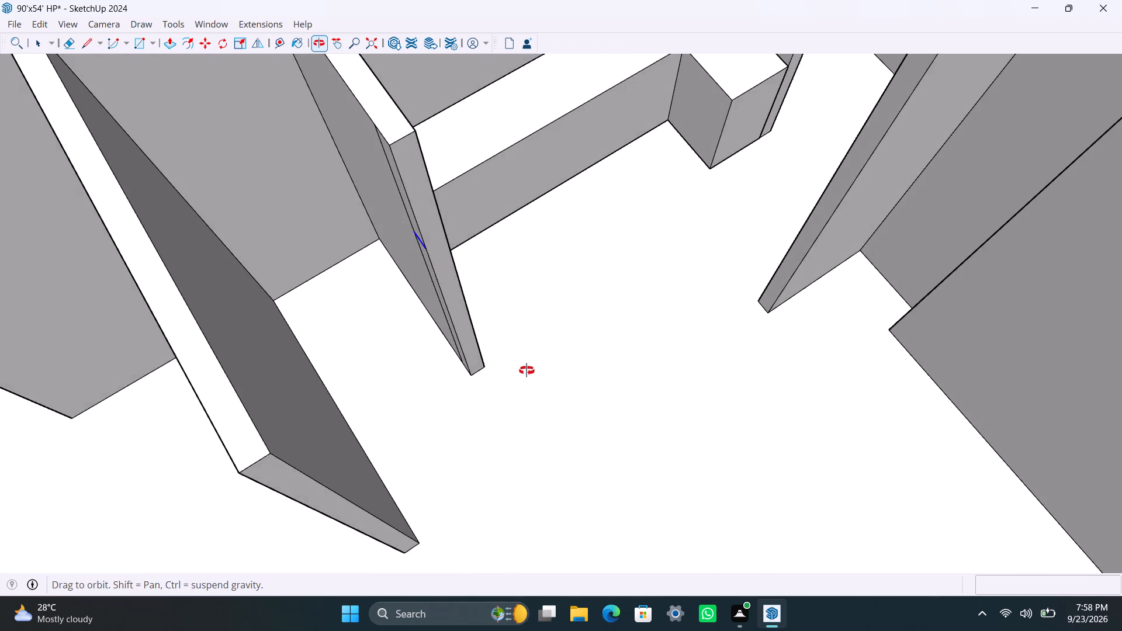
Push/Pull the upper part of the narrow strip 3' across to the parallel partition as a door header, and save.
middle_click_drag(527, 370, 579, 330)
scroll(414, 184, "up", 2)
left_click(428, 176)
key("p")
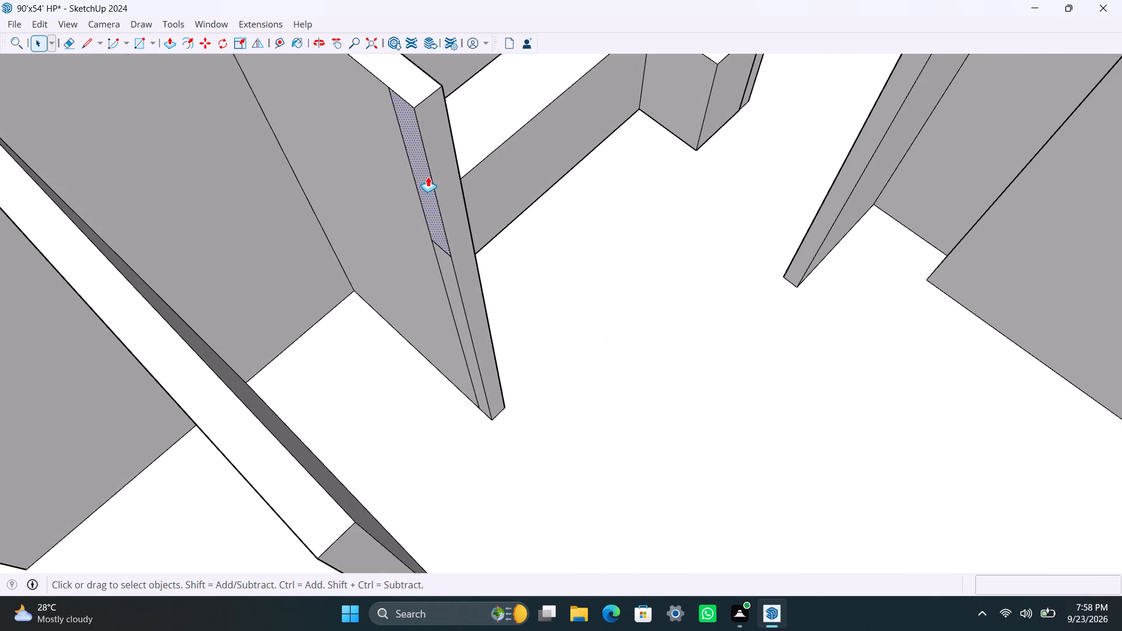
left_click_drag(428, 176, 179, 351)
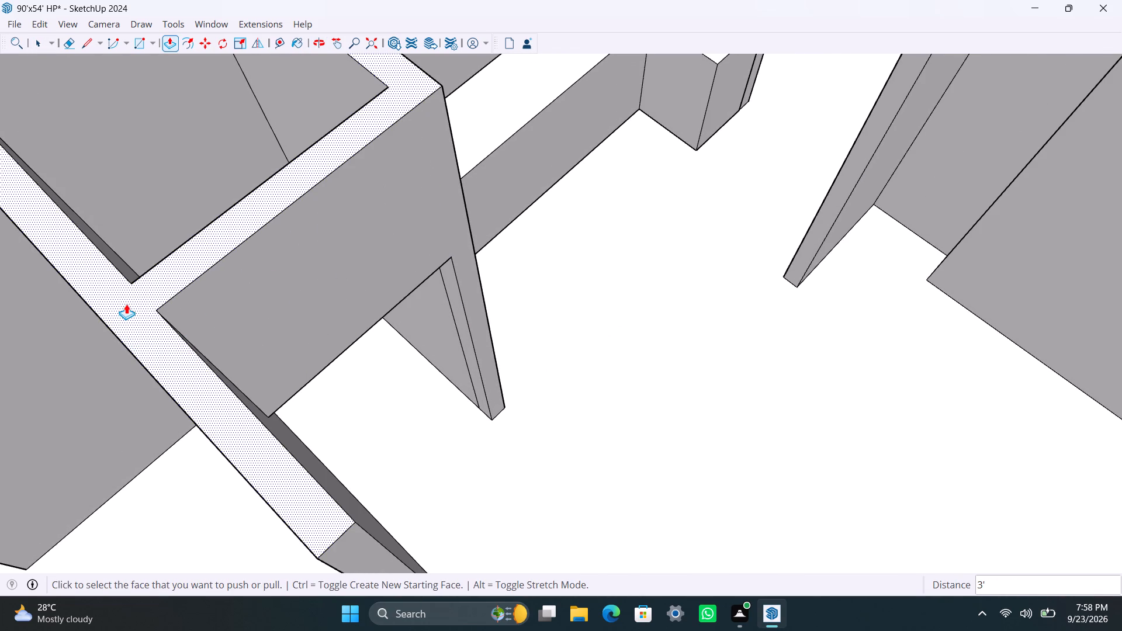
key("ctrl+s")
key("space")
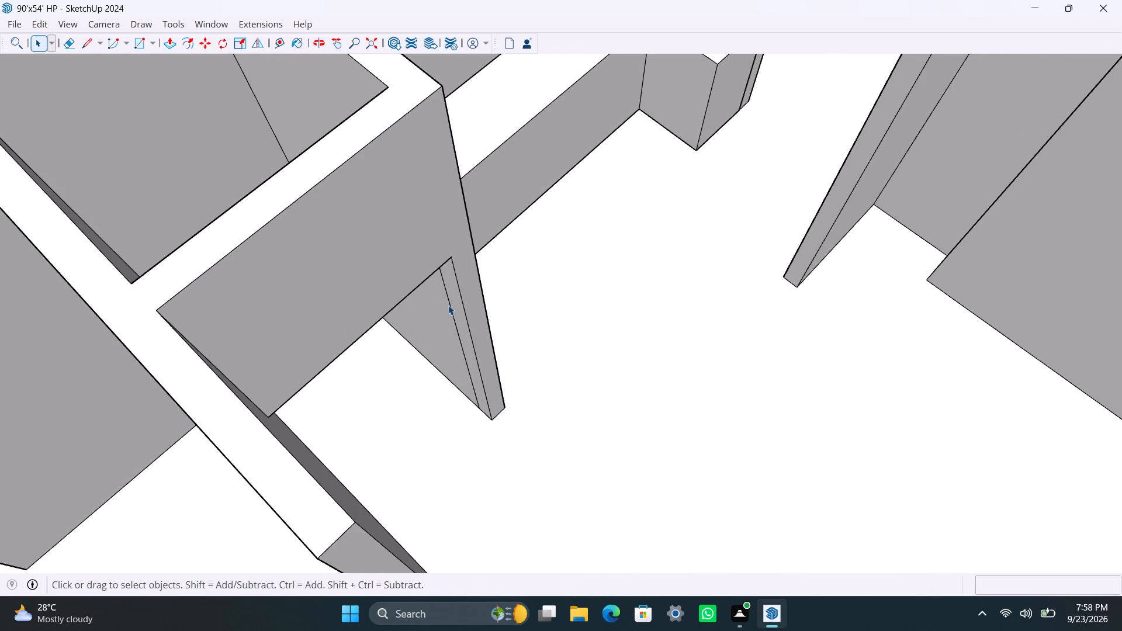
Delete the leftover vertical edge on the partition's side face below the new door header, and save the model.
left_click(448, 304)
key("Delete")
scroll(388, 342, "down", 7)
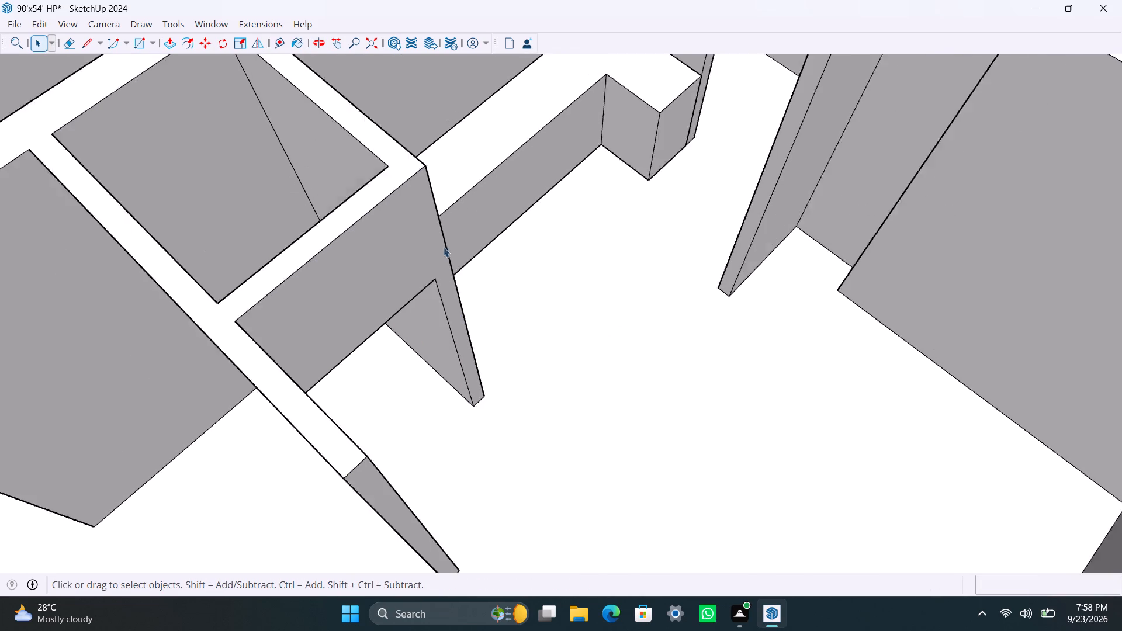
scroll(444, 247, "down", 5)
middle_click_drag(490, 371, 300, 372)
key("ctrl+s")
scroll(353, 370, "down", 5)
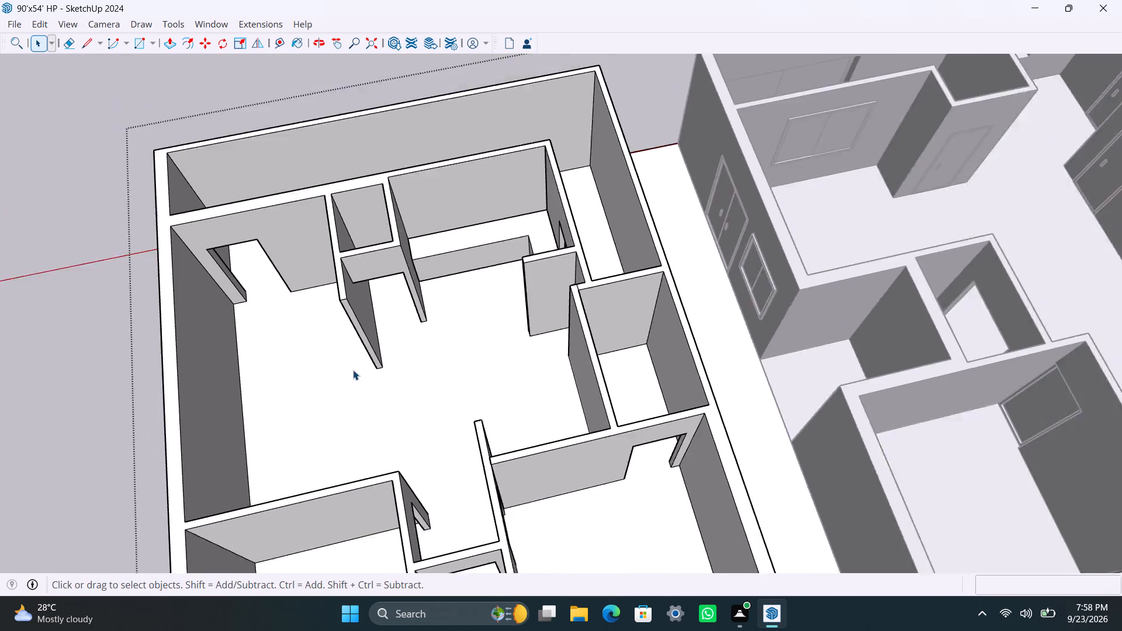
scroll(400, 351, "up", 4)
key("ctrl+s")
scroll(376, 330, "down", 5)
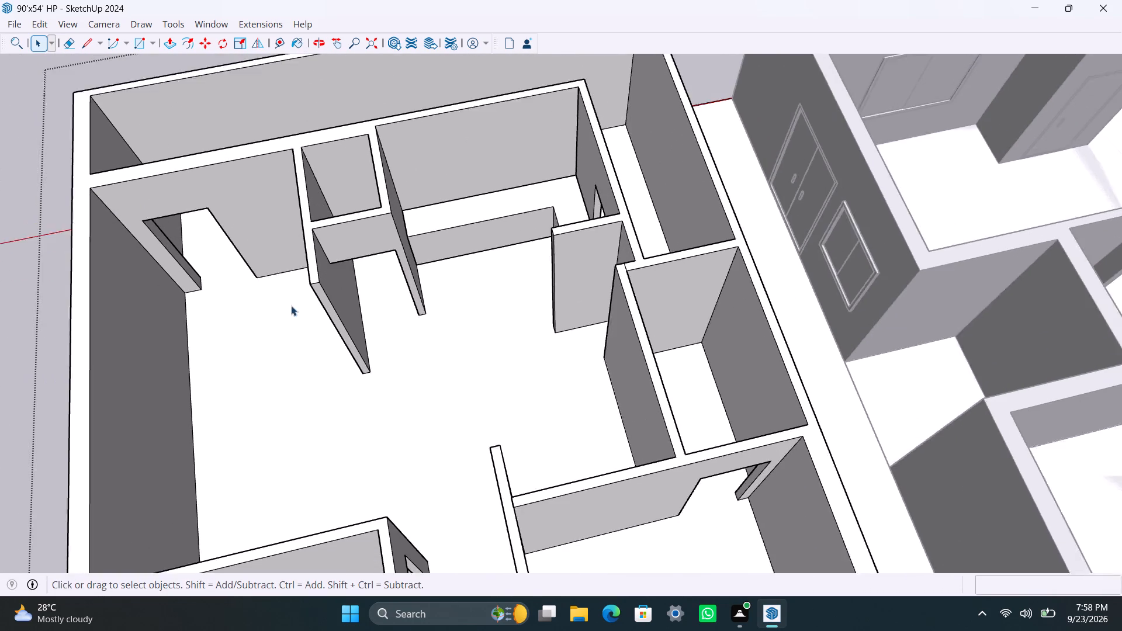
scroll(91, 154, "up", 2)
Delete the guides in the model and save.
left_click(42, 26)
left_click(75, 176)
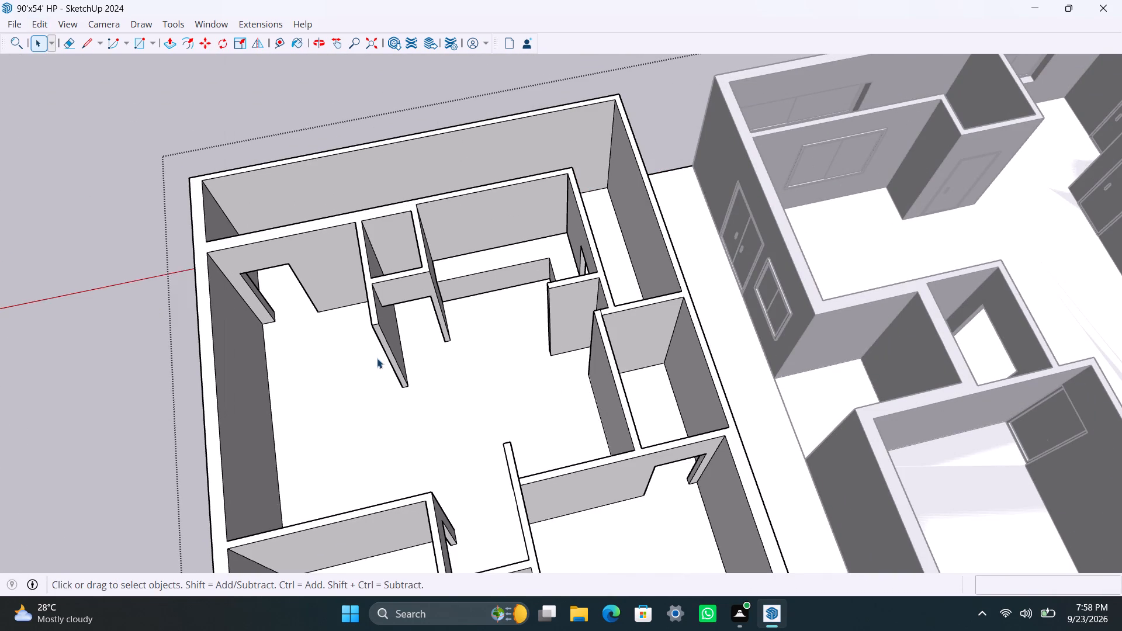
scroll(370, 369, "down", 2)
key("ctrl+s")
scroll(370, 372, "down", 5)
scroll(380, 366, "up", 4)
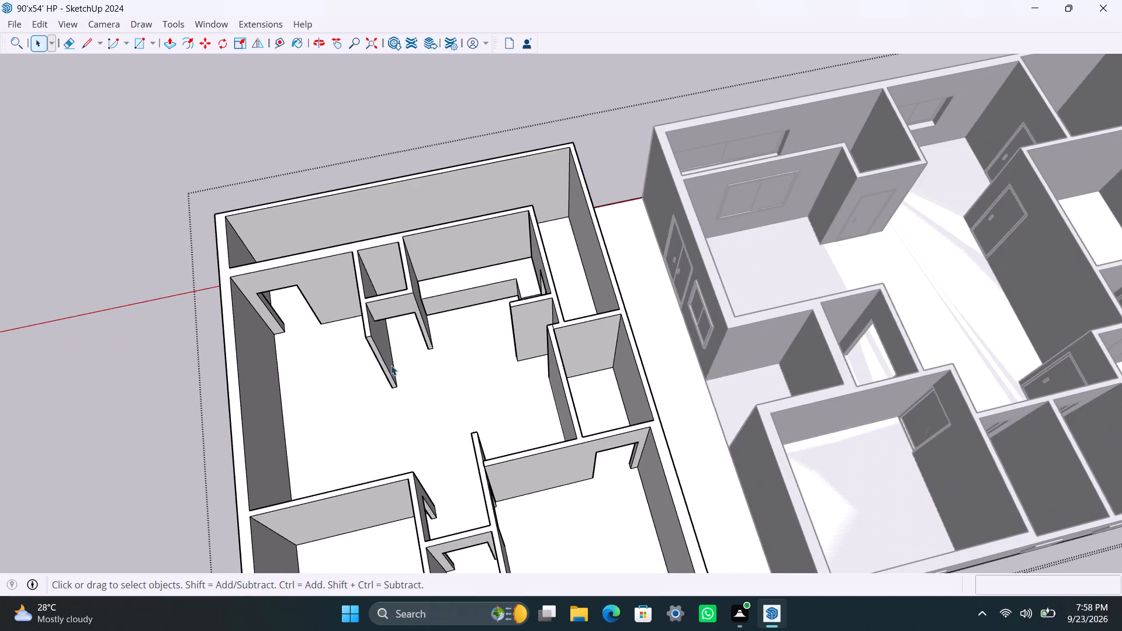
Close the building group, run FixIt 101 on it, dismiss the results and deselect the group.
middle_click_drag(362, 351, 341, 212, "shift")
scroll(341, 214, "down", 6)
middle_click_drag(317, 285, 580, 286)
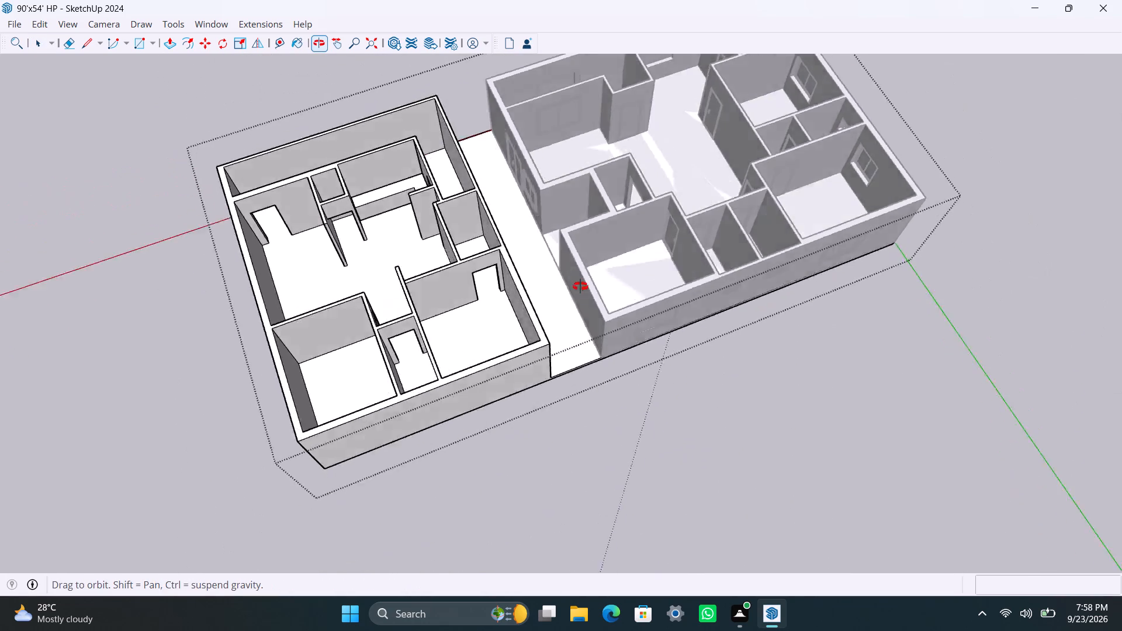
middle_click_drag(580, 286, 1038, 220)
scroll(800, 345, "down", 4)
middle_click_drag(471, 460, 670, 378)
left_click(677, 383)
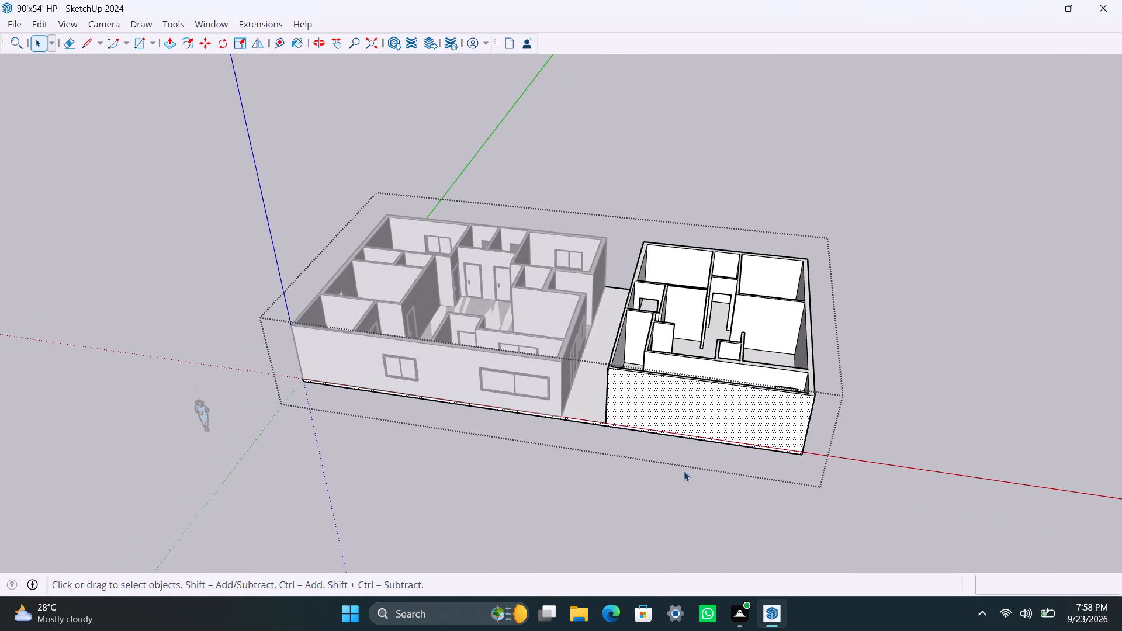
left_click(683, 471)
left_click(671, 412)
right_click(661, 412)
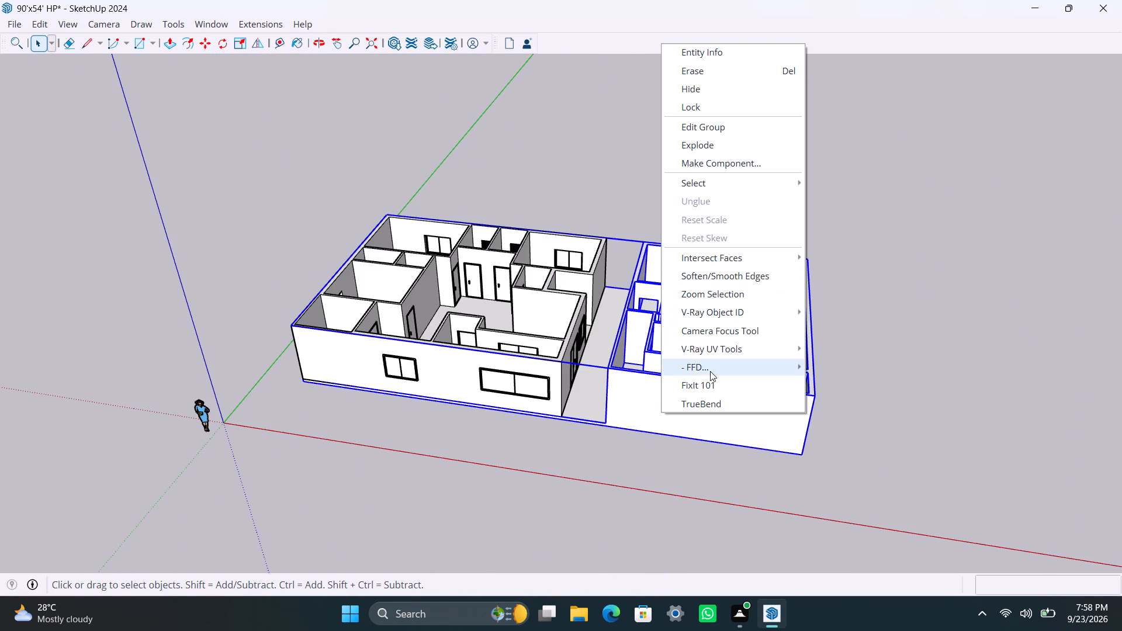
left_click(711, 386)
left_click(587, 373)
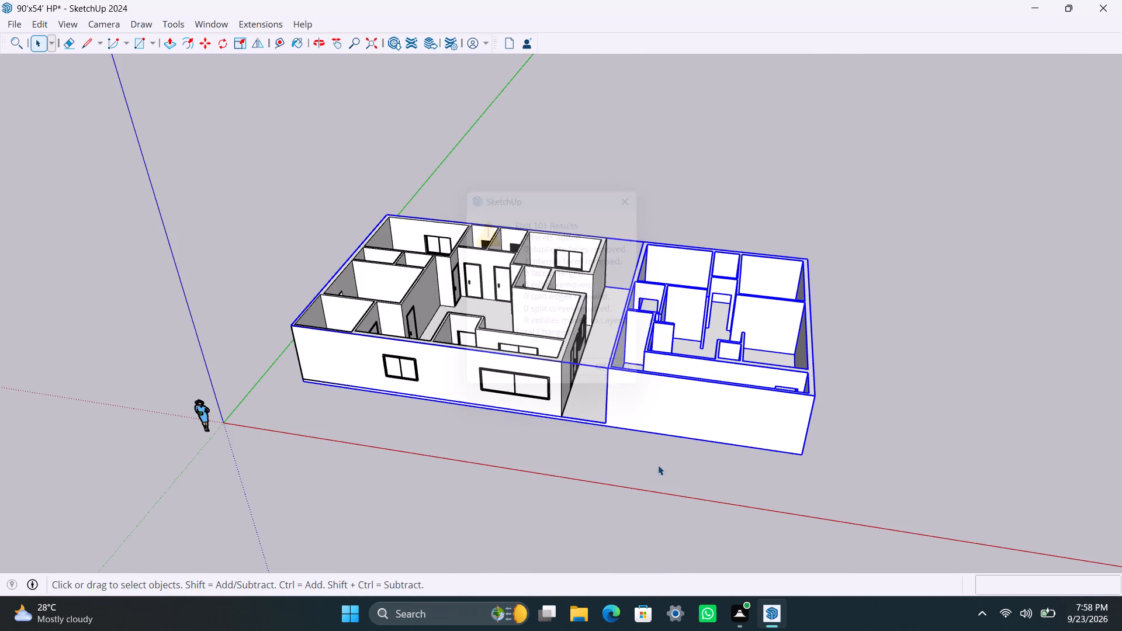
left_click(659, 466)
Examine the second building's partitions and door openings from several sides and from above.
scroll(617, 401, "up", 3)
scroll(632, 338, "up", 3)
middle_click_drag(633, 326, 240, 317, "shift")
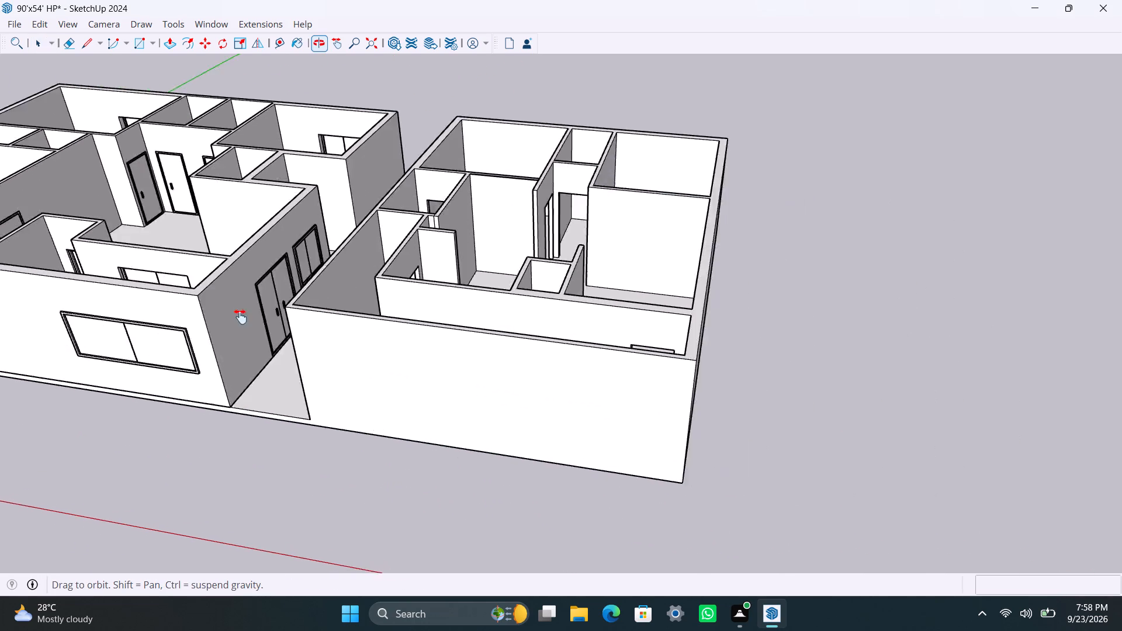
middle_click_drag(240, 317, 262, 308, "shift")
scroll(335, 286, "up", 4)
scroll(335, 296, "down", 5)
middle_click_drag(434, 332, 616, 335, "shift")
scroll(616, 335, "up", 3)
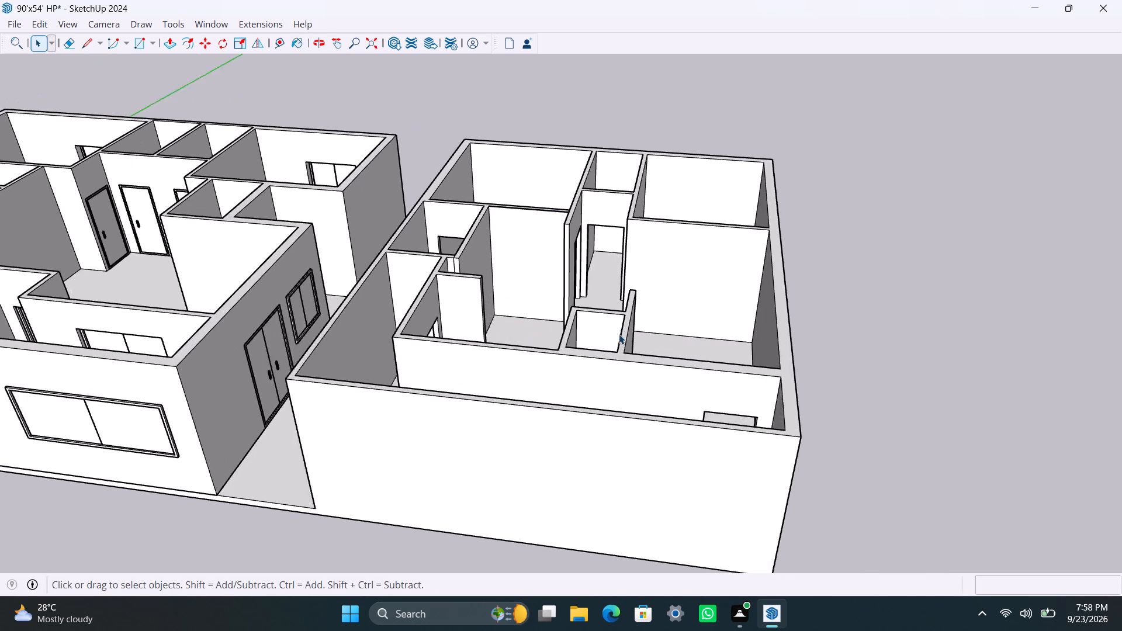
middle_click_drag(629, 332, 79, 459)
scroll(401, 234, "up", 2)
middle_click_drag(412, 233, 347, 261)
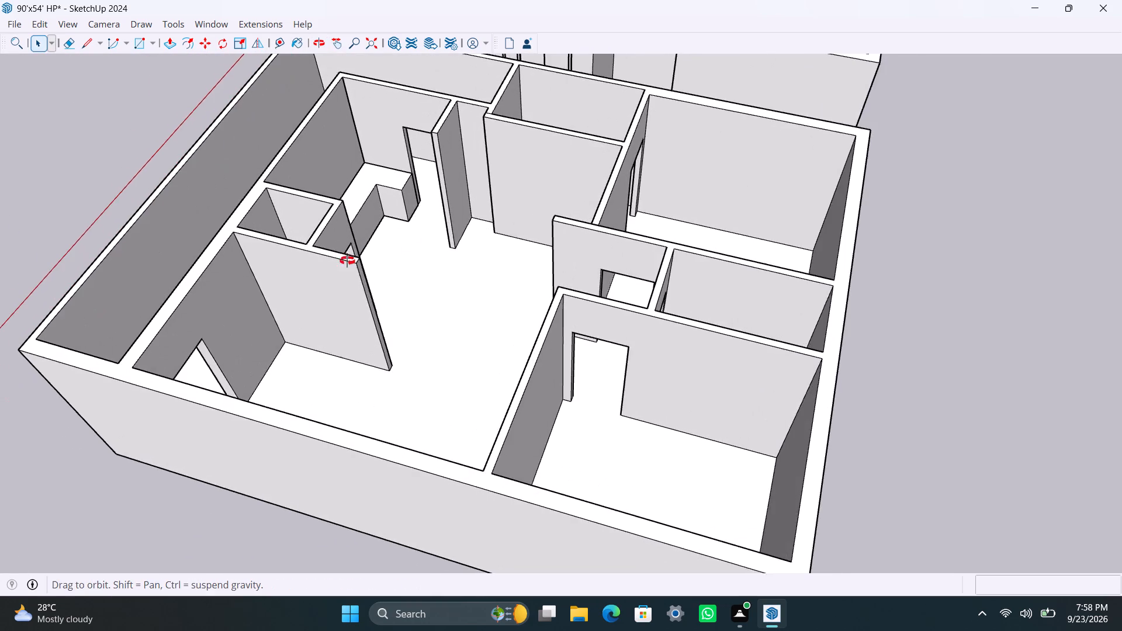
middle_click_drag(347, 261, 167, 309)
scroll(482, 143, "up", 2)
middle_click_drag(445, 178, 466, 272, "shift")
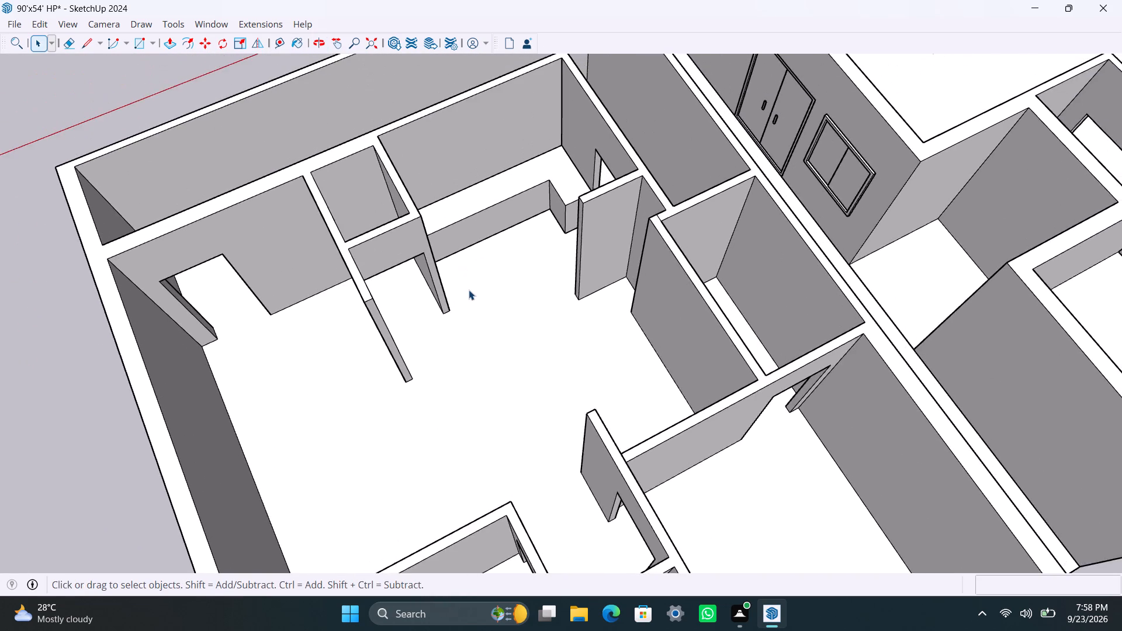
scroll(469, 290, "up", 2)
middle_click_drag(469, 280, 399, 262)
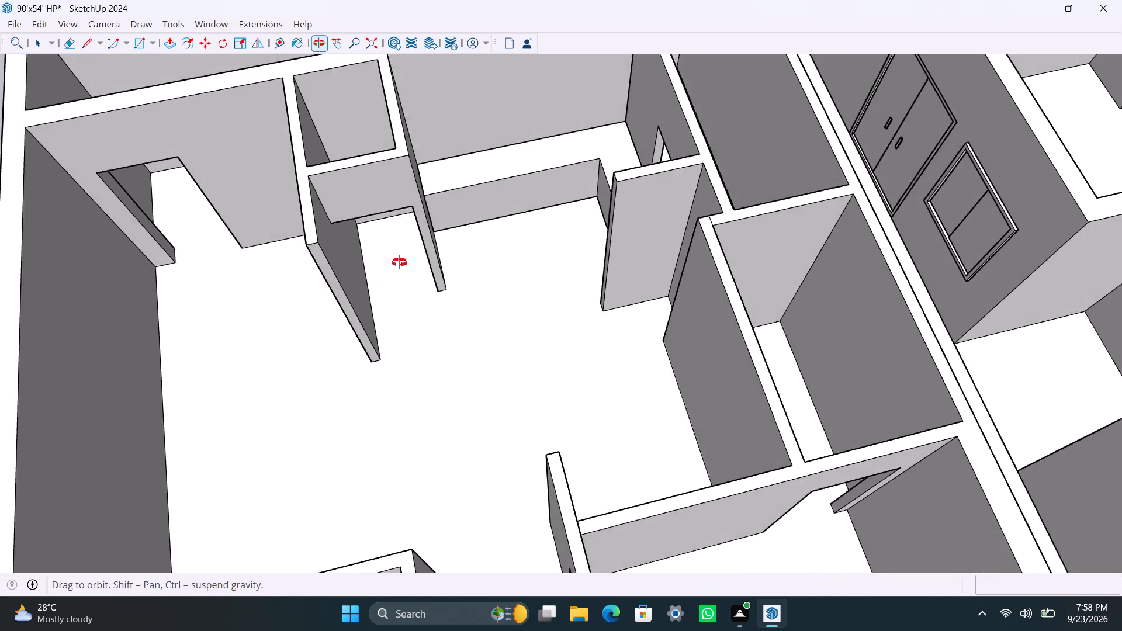
middle_click_drag(399, 262, 541, 290)
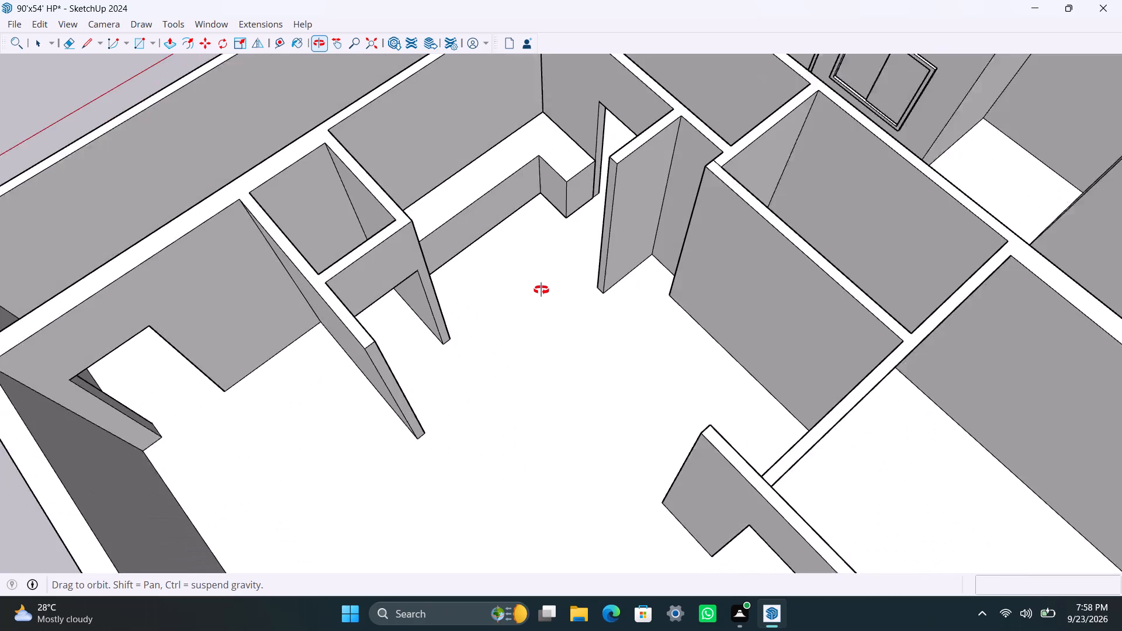
middle_click_drag(541, 290, 539, 290)
scroll(545, 290, "down", 11)
middle_click_drag(584, 294, 525, 299)
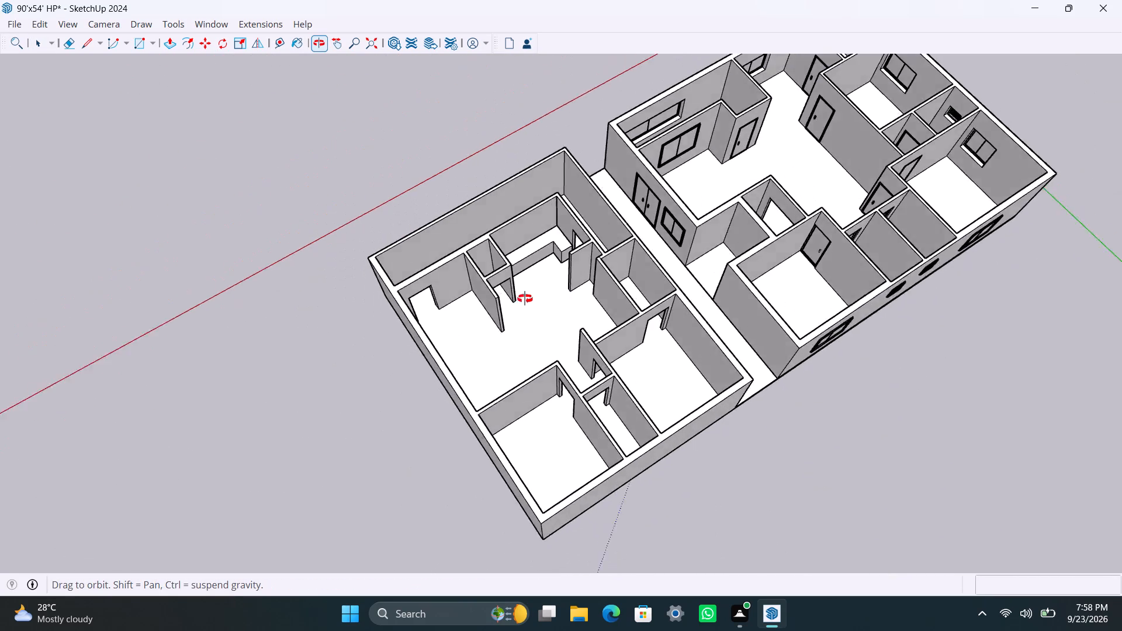
middle_click_drag(525, 299, 966, 337)
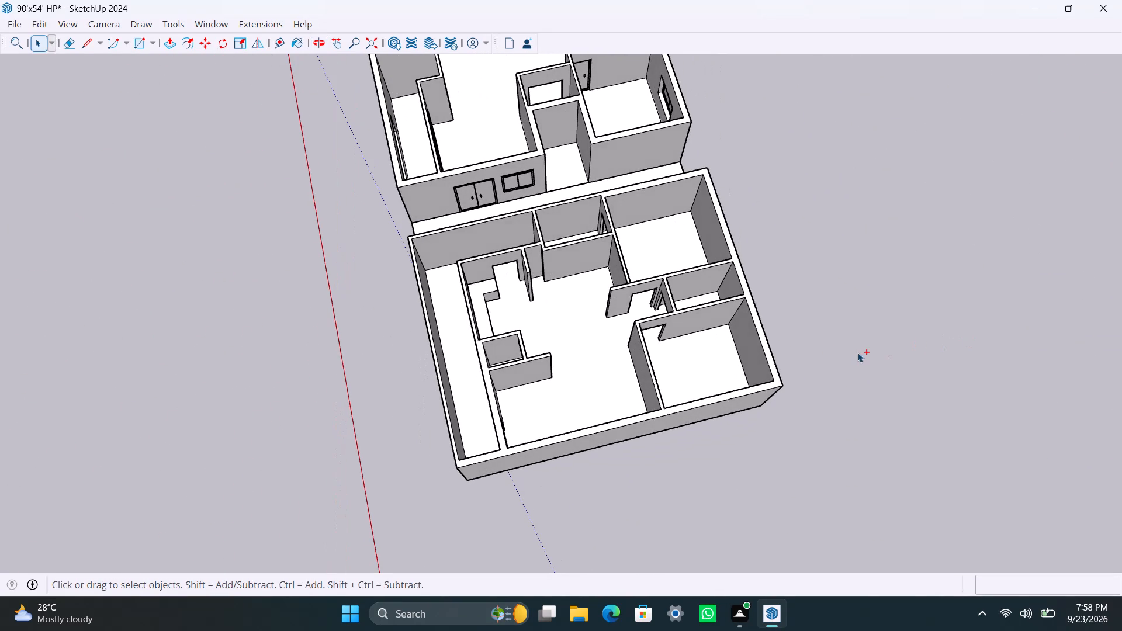
Save the model.
key("ctrl+s")
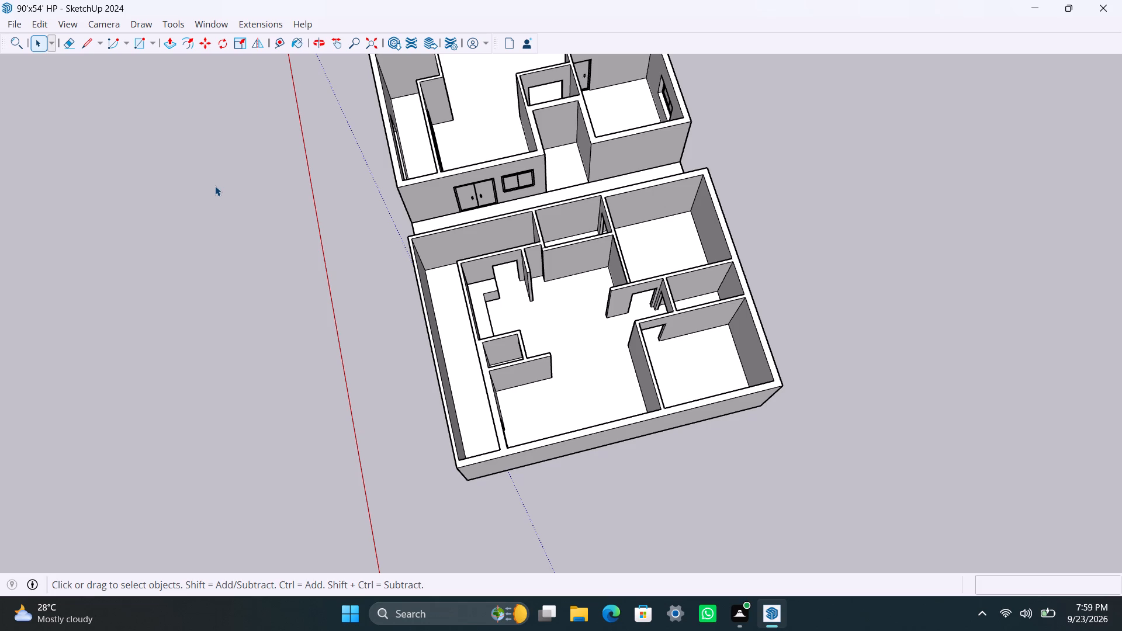
Review the layout of both buildings together from the end and from the long side.
scroll(532, 523, "up", 3)
middle_click_drag(591, 488, 496, 416)
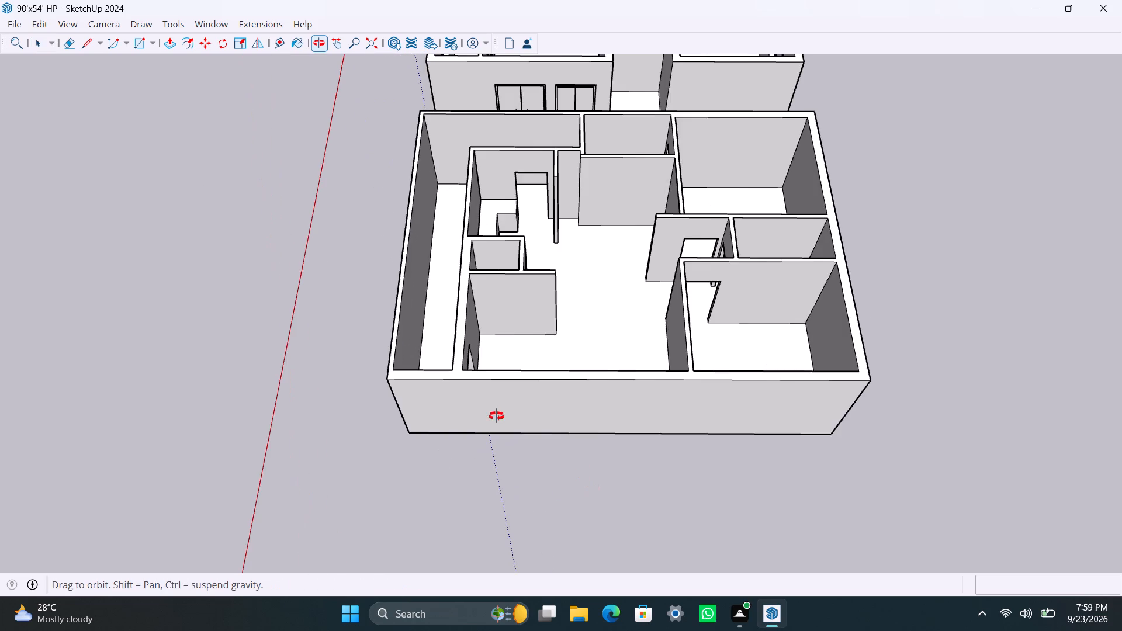
middle_click_drag(496, 416, 498, 380)
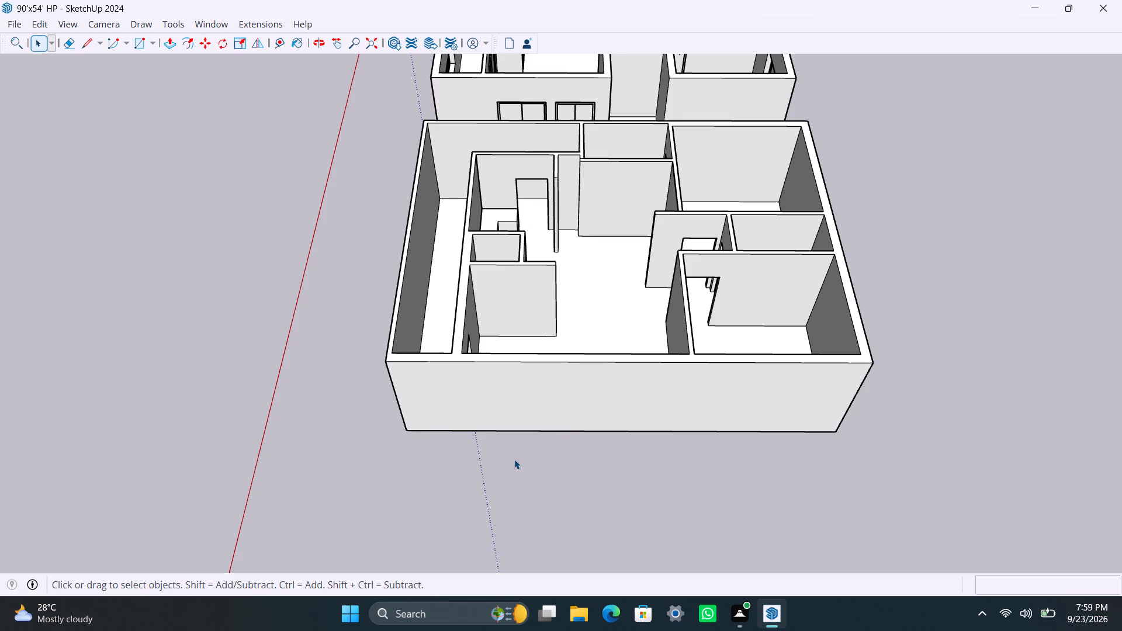
scroll(514, 459, "down", 2)
scroll(514, 459, "up", 2)
scroll(514, 457, "down", 6)
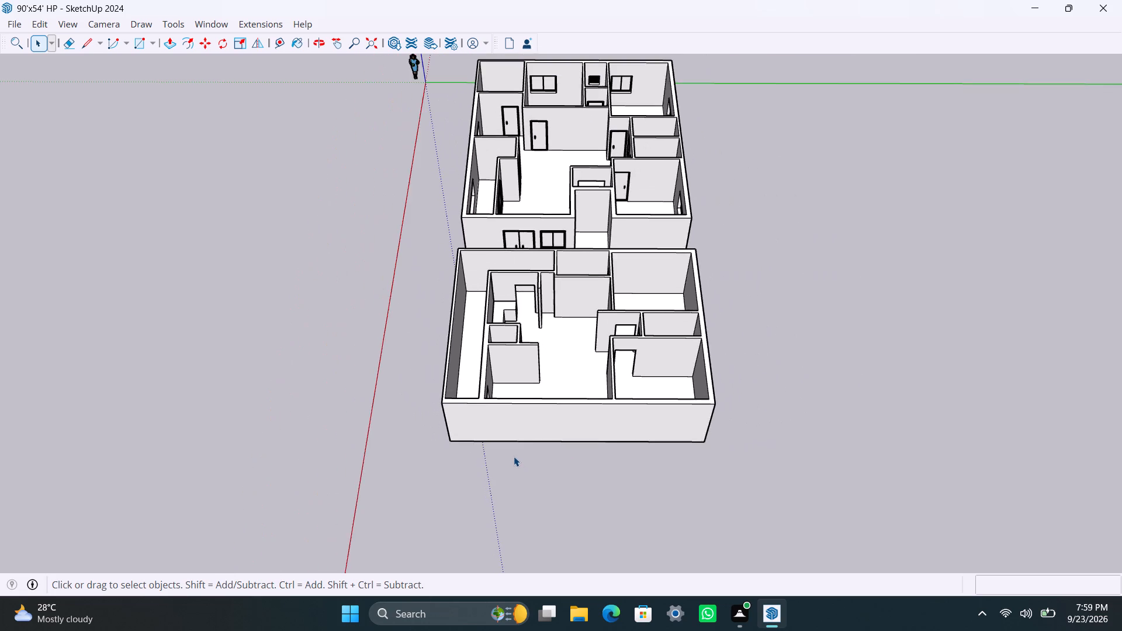
scroll(514, 456, "up", 2)
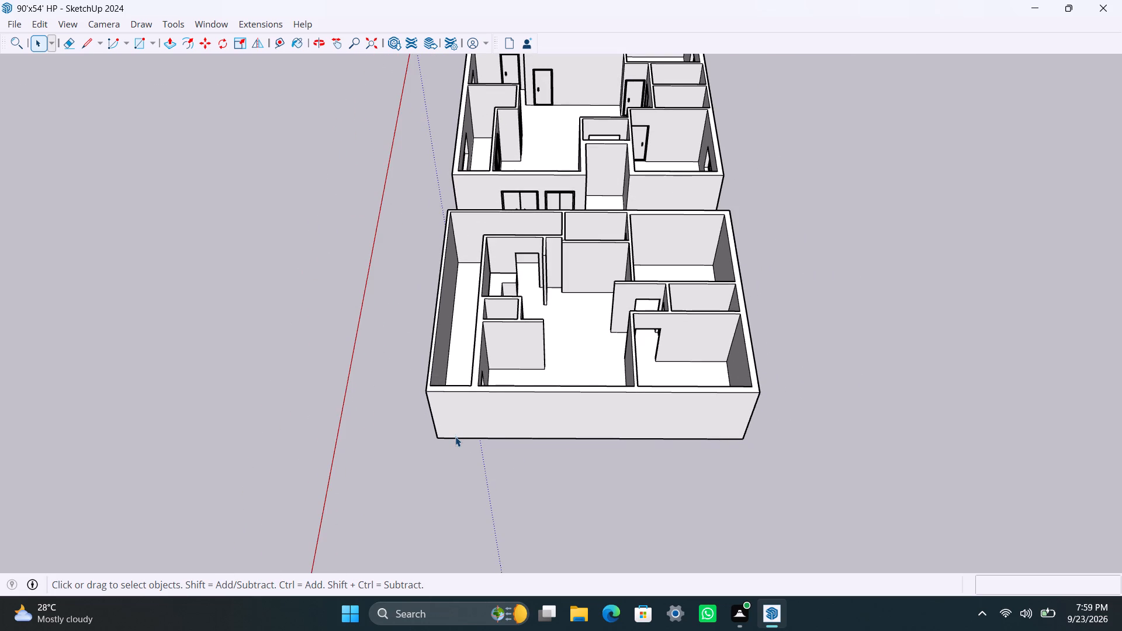
scroll(437, 453, "down", 3)
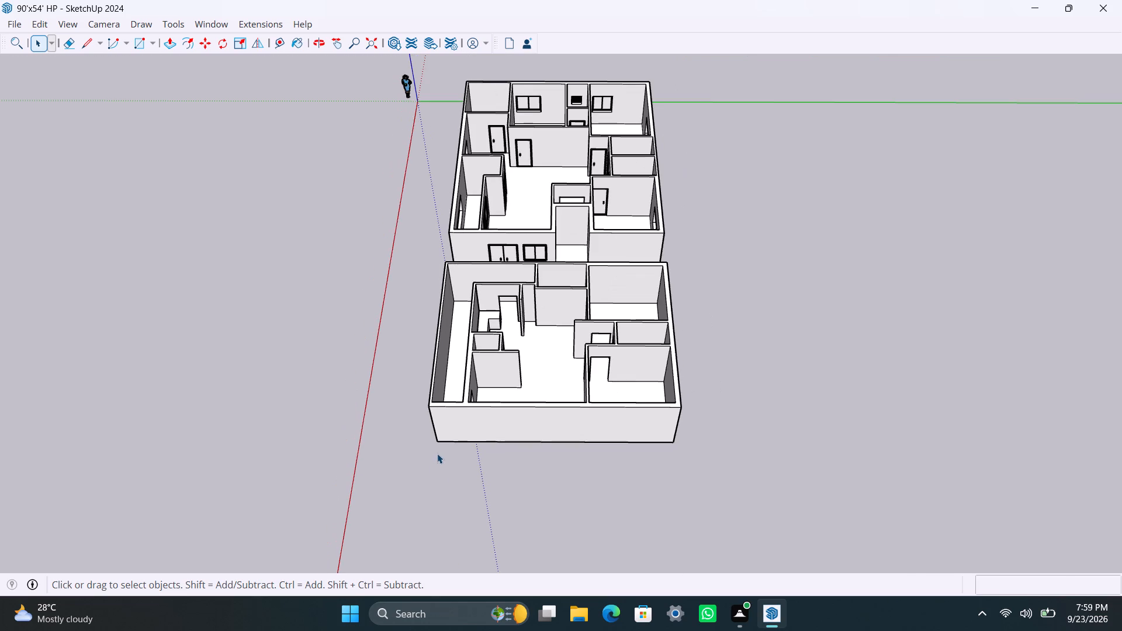
scroll(437, 455, "down", 2)
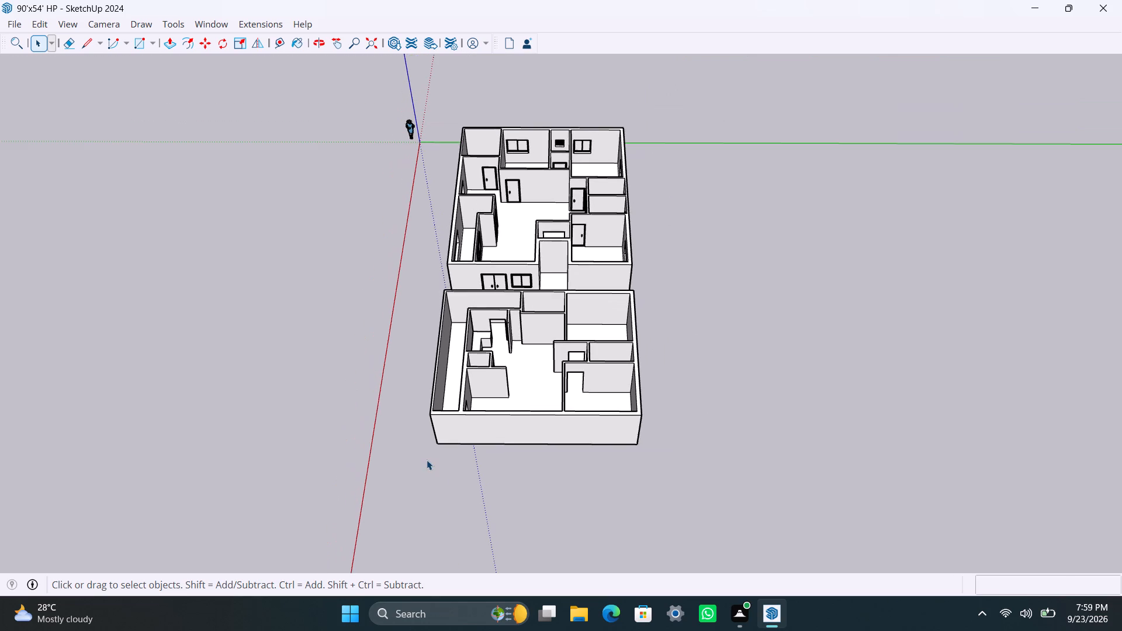
middle_click_drag(427, 461, 882, 432)
scroll(693, 374, "up", 3)
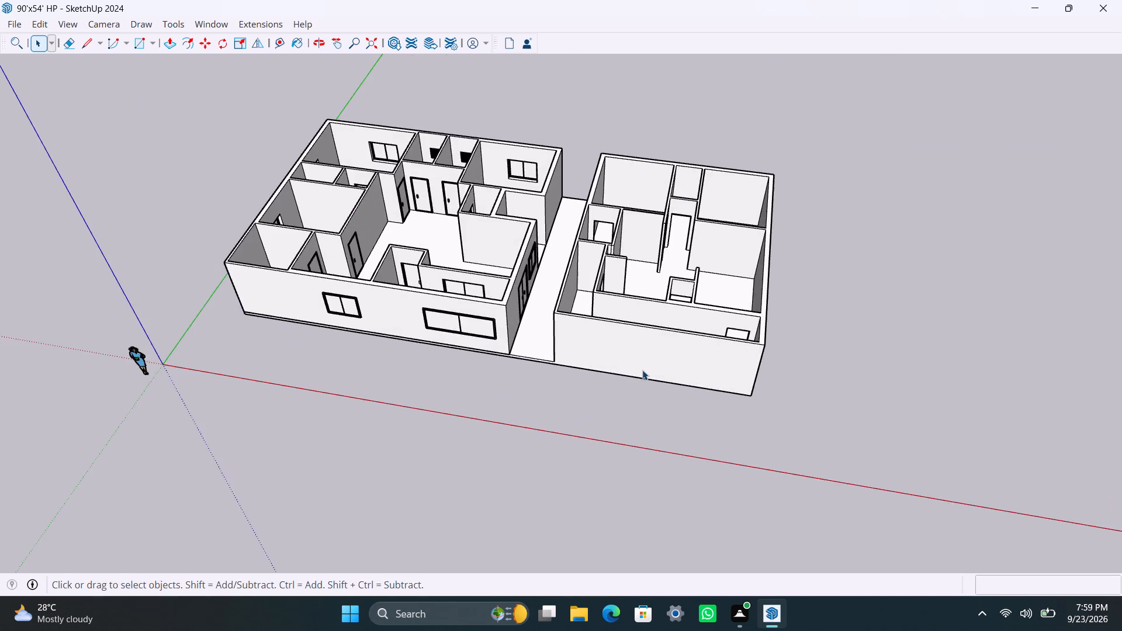
scroll(641, 370, "up", 2)
middle_click_drag(629, 366, 589, 456)
scroll(602, 435, "up", 3)
middle_click_drag(584, 384, 528, 429)
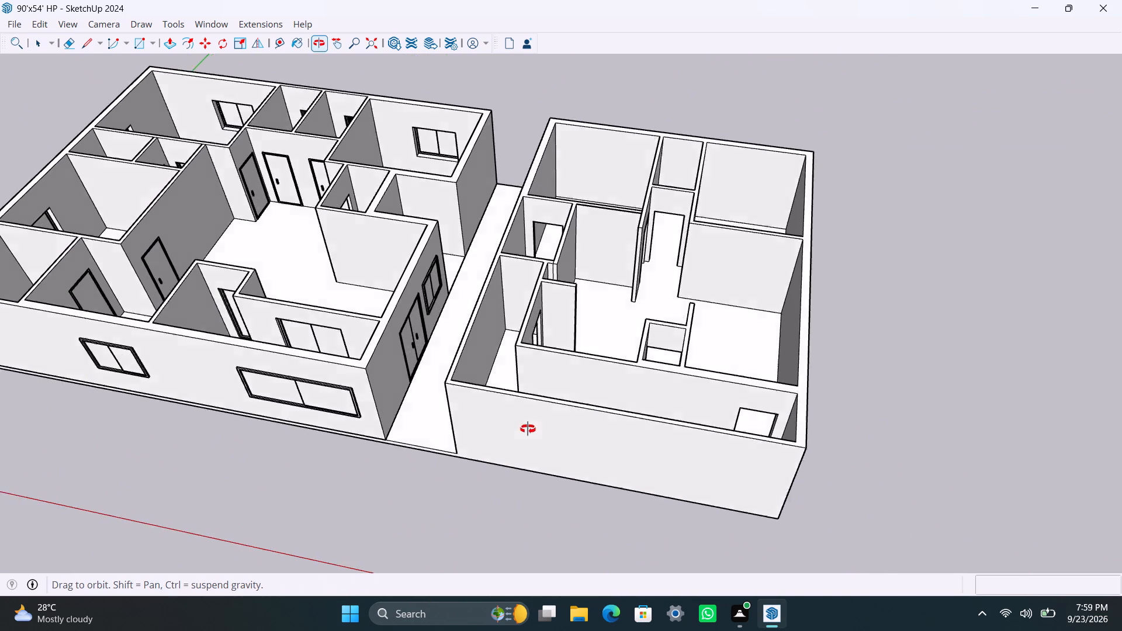
middle_click_drag(528, 429, 166, 424)
Inspect the second building's interior rooms and the low L-shaped counter's corner beside the door opening.
scroll(393, 334, "up", 3)
scroll(544, 398, "up", 3)
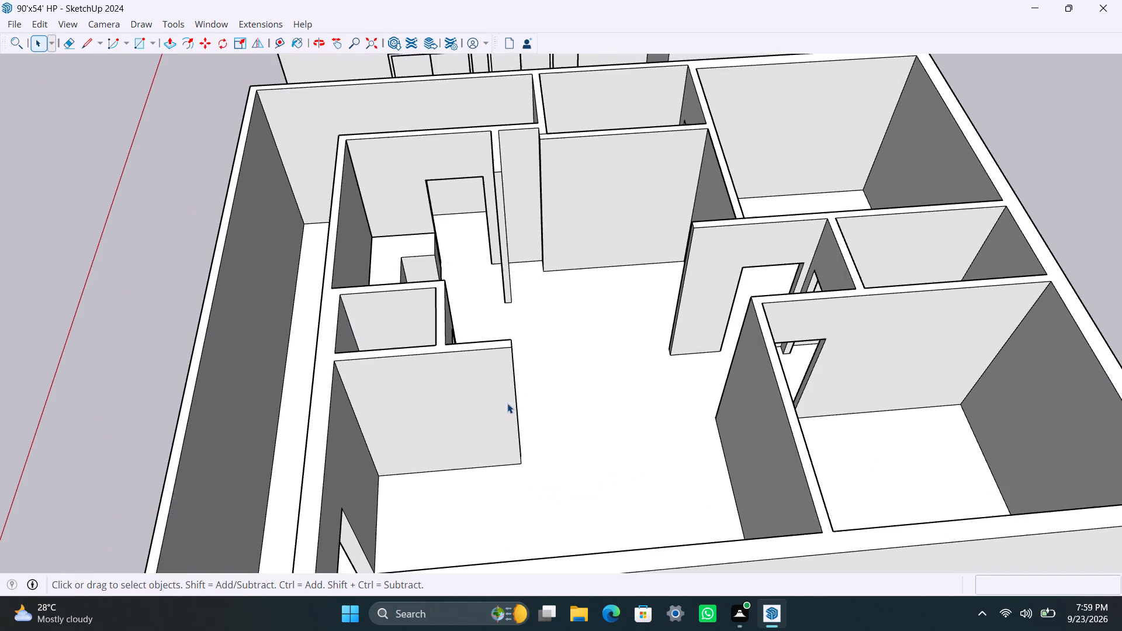
scroll(437, 397, "down", 5)
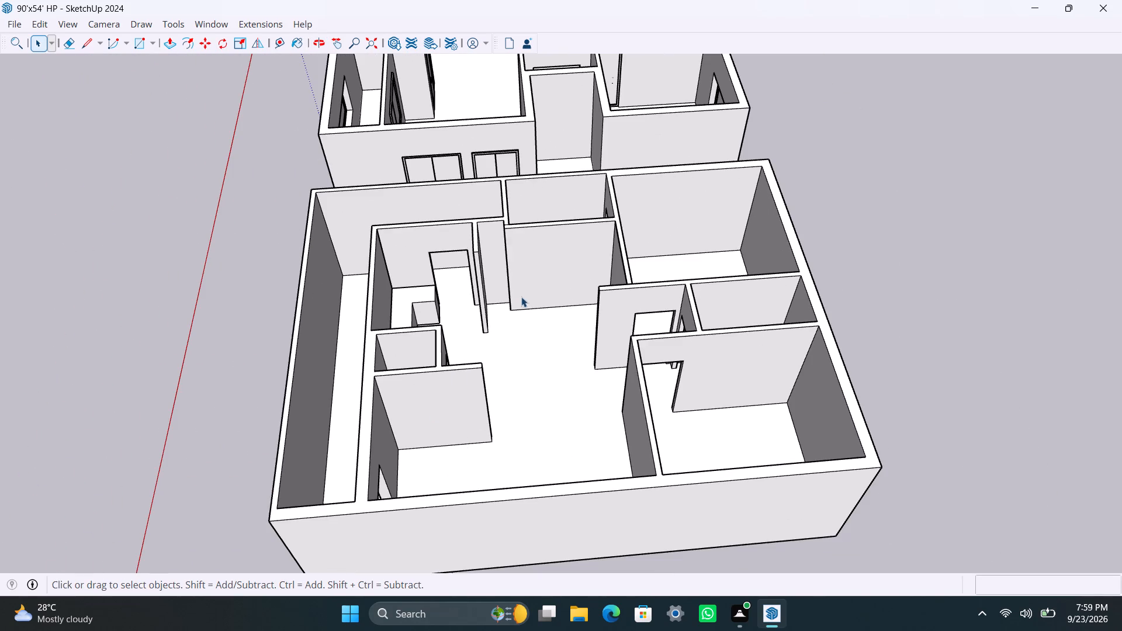
scroll(530, 331, "up", 2)
scroll(536, 338, "down", 5)
middle_click_drag(542, 344, 477, 404)
scroll(479, 344, "up", 2)
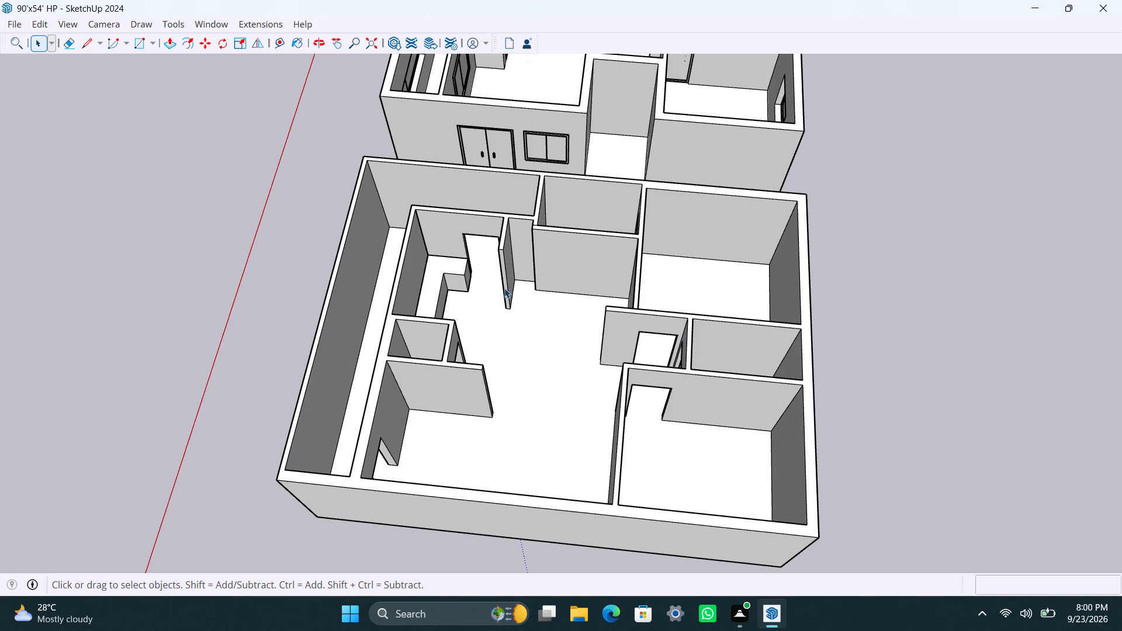
scroll(508, 294, "up", 6)
scroll(511, 308, "down", 4)
scroll(517, 331, "up", 2)
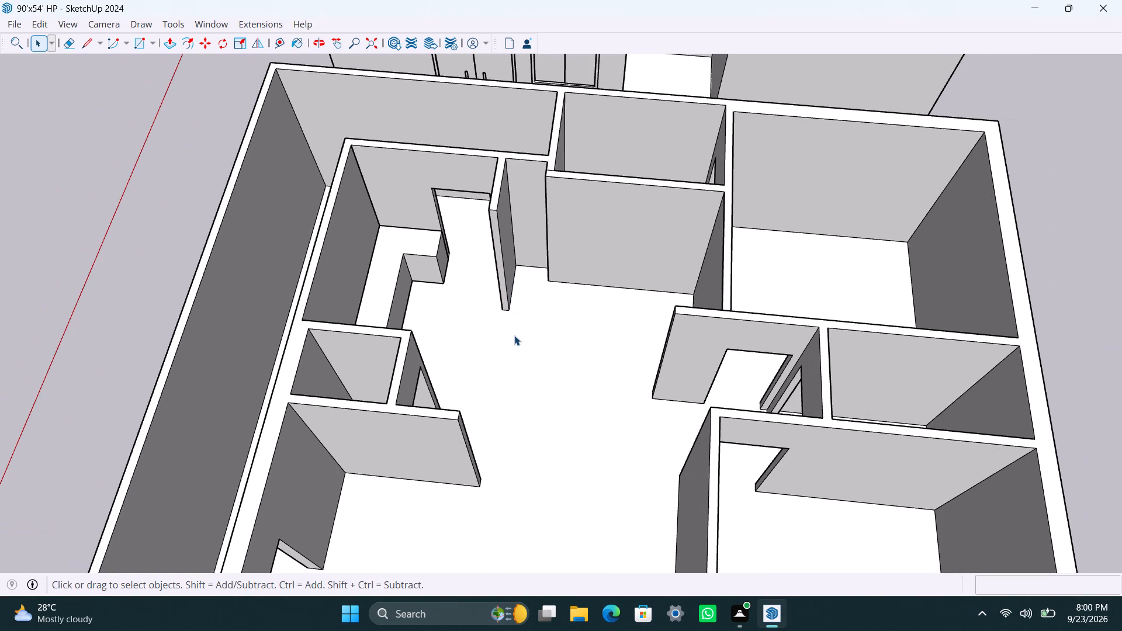
scroll(437, 241, "up", 12)
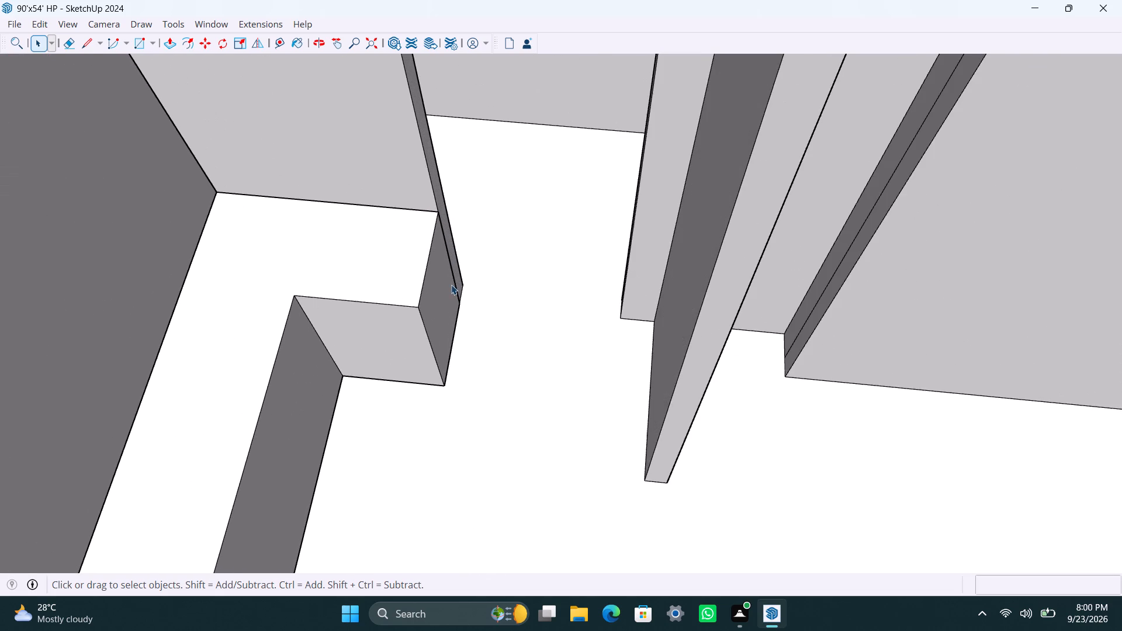
Examine the second building's partitions around the L-shaped counter, and check which geometry connects at the wall junction beside the narrow partition.
scroll(451, 330, "down", 4)
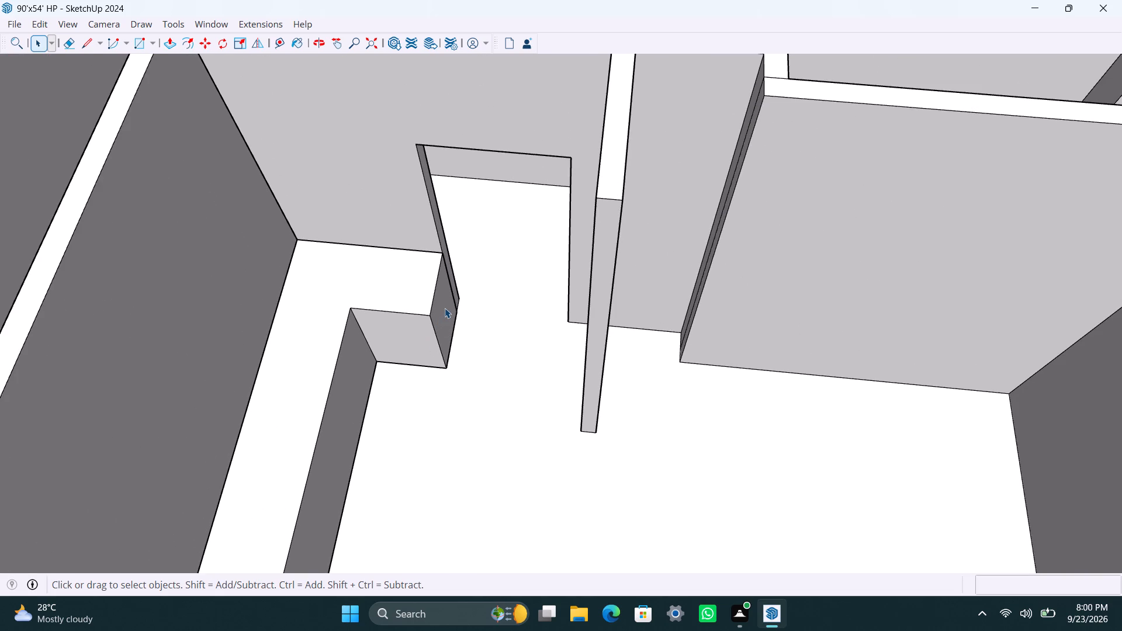
scroll(445, 317, "down", 6)
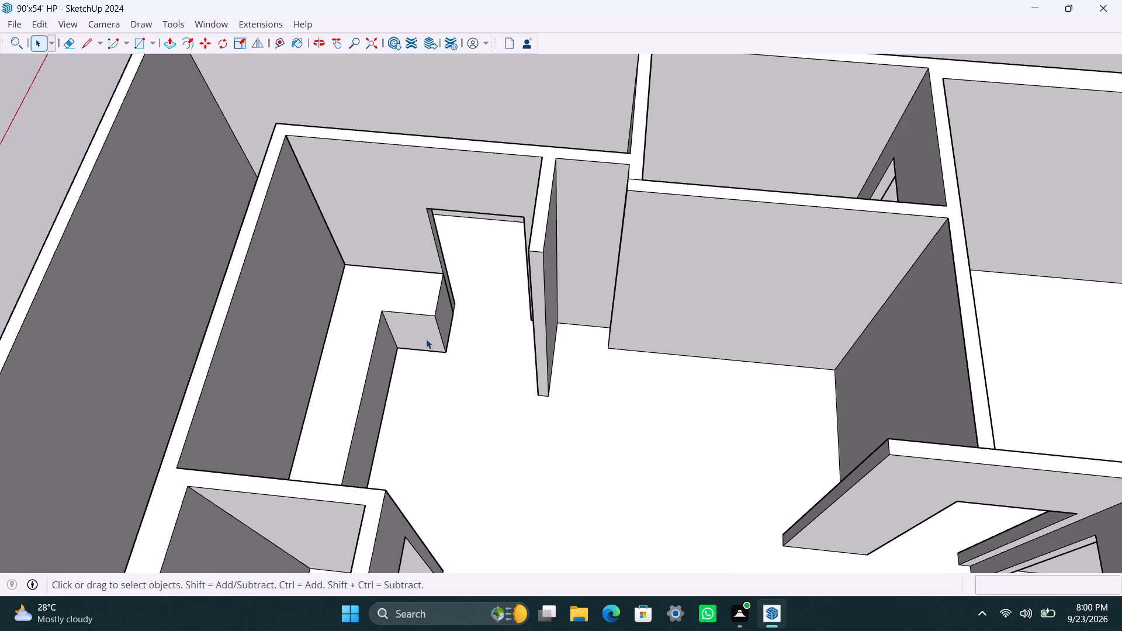
scroll(426, 339, "down", 2)
scroll(469, 389, "down", 2)
middle_click_drag(463, 403, 542, 377, "shift")
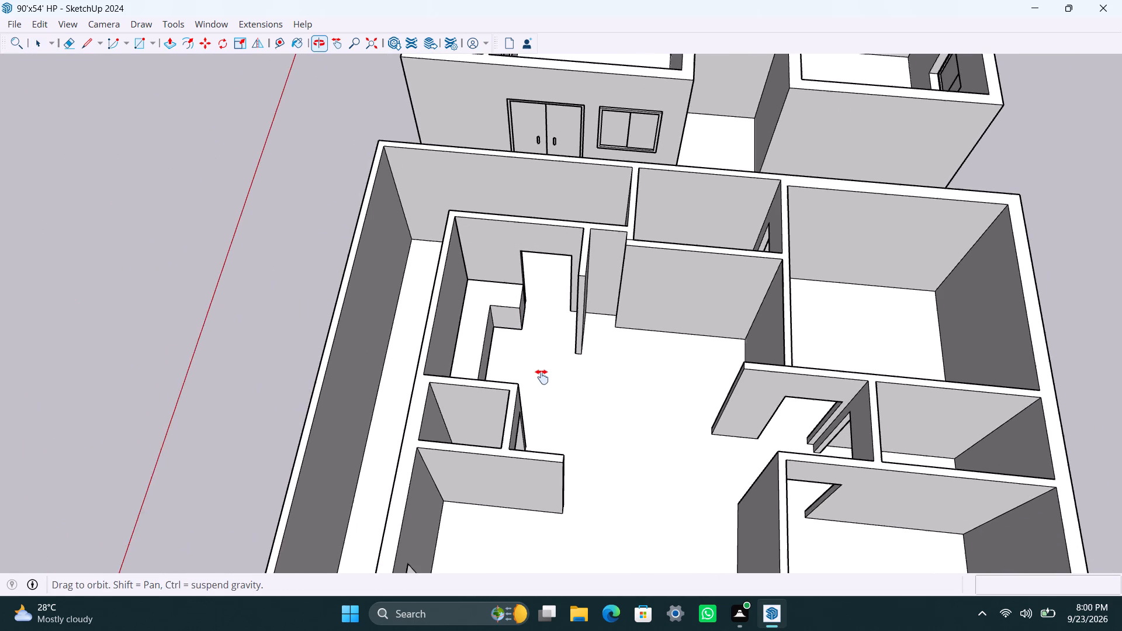
middle_click_drag(542, 377, 543, 377, "shift")
scroll(594, 307, "up", 3)
scroll(643, 225, "up", 5)
middle_click_drag(650, 220, 688, 271)
scroll(680, 277, "up", 4)
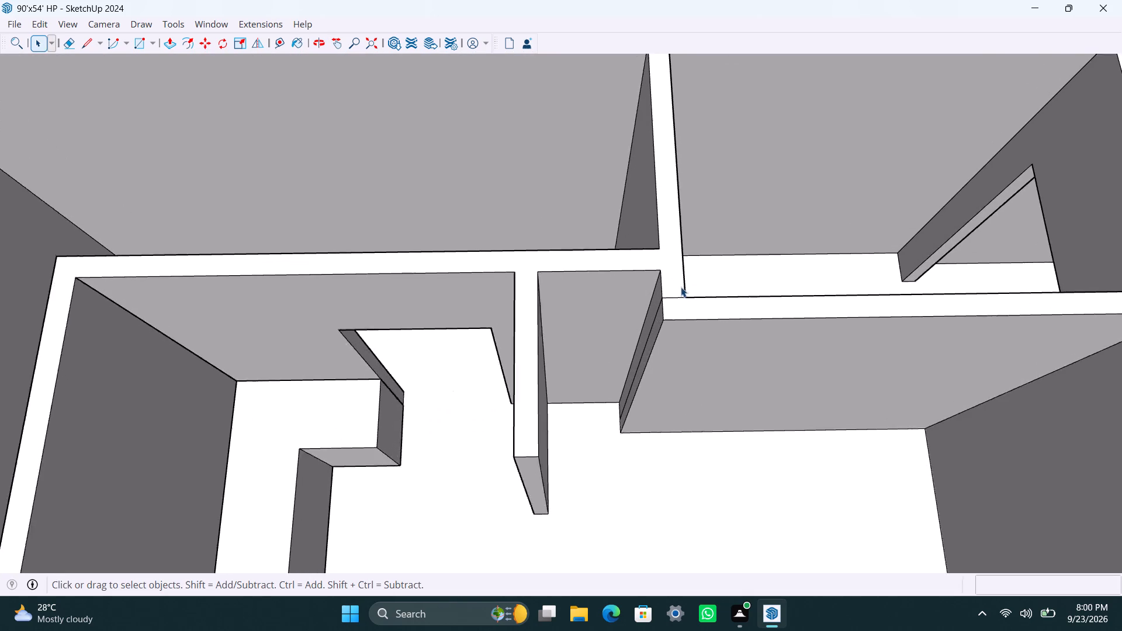
scroll(681, 287, "up", 5)
left_click(678, 301)
triple_click(659, 306)
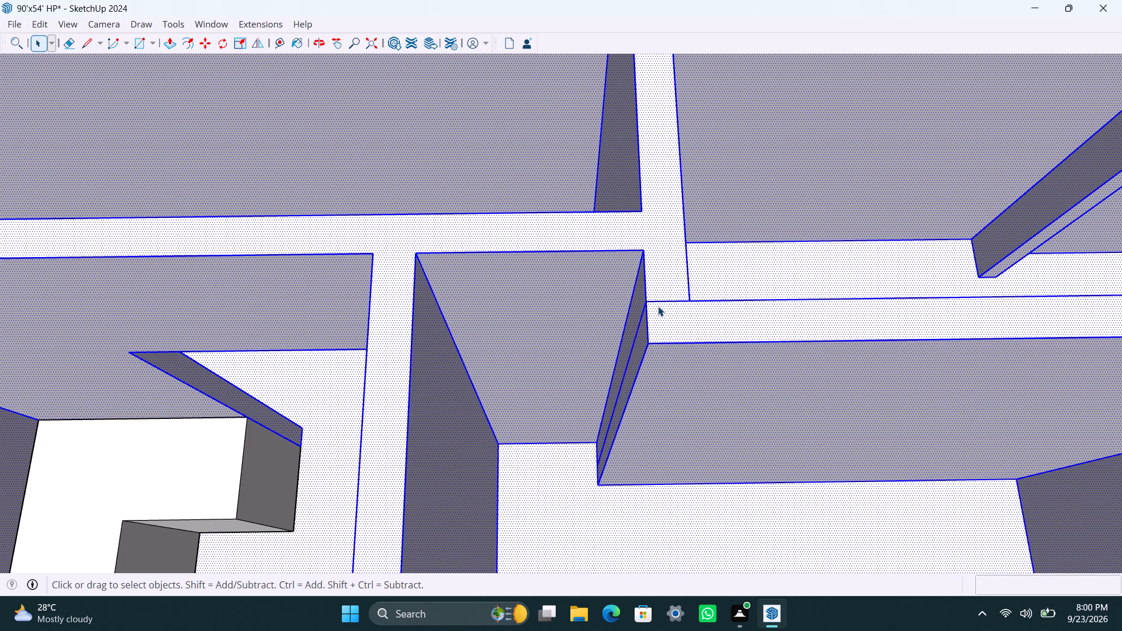
left_click(660, 306)
scroll(662, 307, "down", 20)
scroll(662, 307, "down", 8)
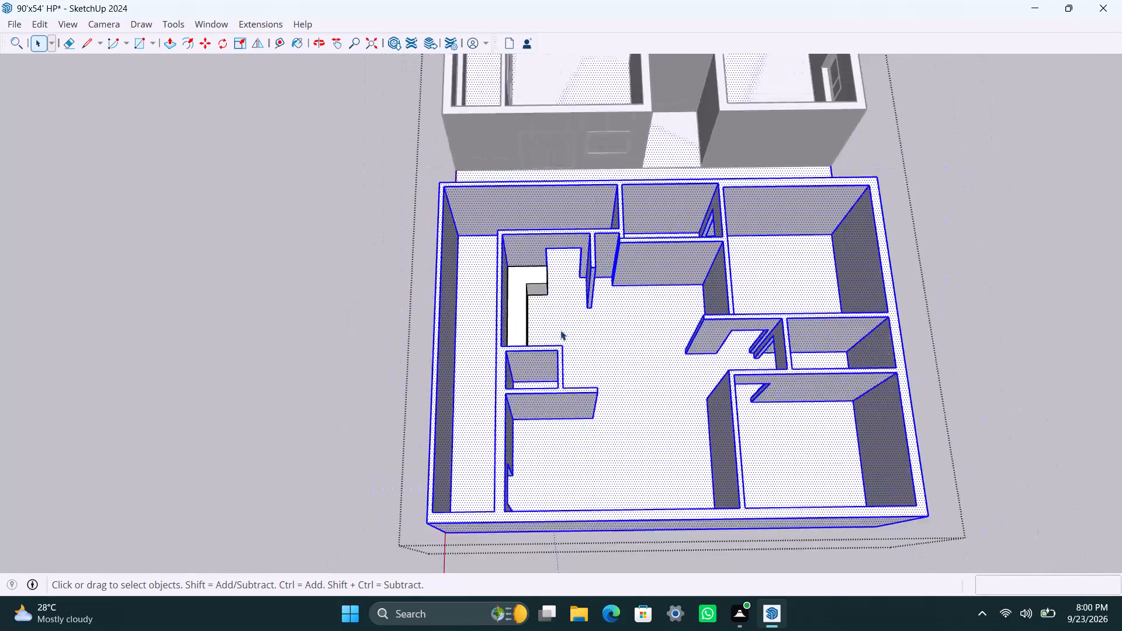
left_click(318, 415)
Review both buildings from above and from the long side, and check the geometry connected to the second building's long outer wall.
scroll(568, 276, "down", 5)
scroll(579, 276, "up", 9)
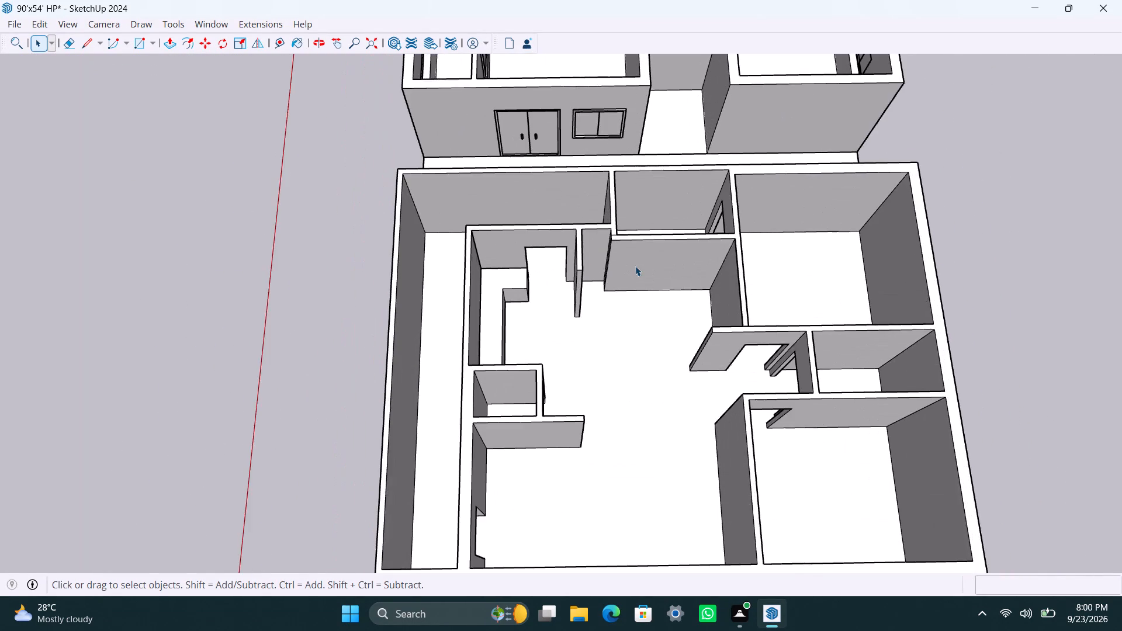
scroll(635, 266, "up", 1)
scroll(635, 269, "down", 5)
scroll(608, 268, "up", 4)
scroll(606, 300, "down", 5)
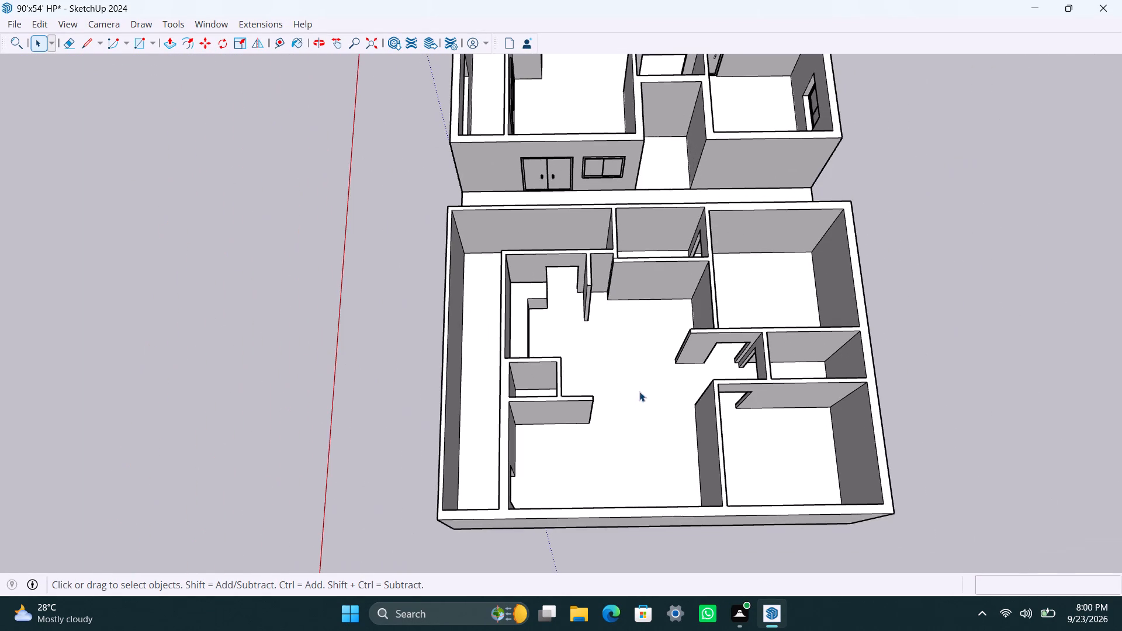
scroll(536, 388, "up", 2)
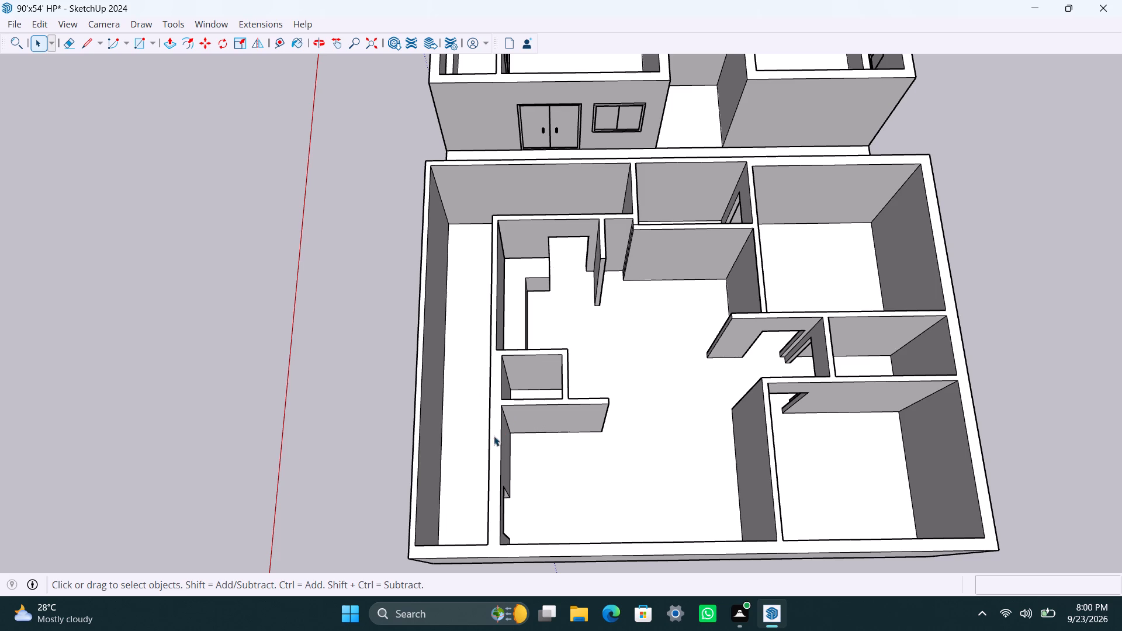
scroll(484, 443, "down", 4)
middle_click_drag(483, 445, 772, 265)
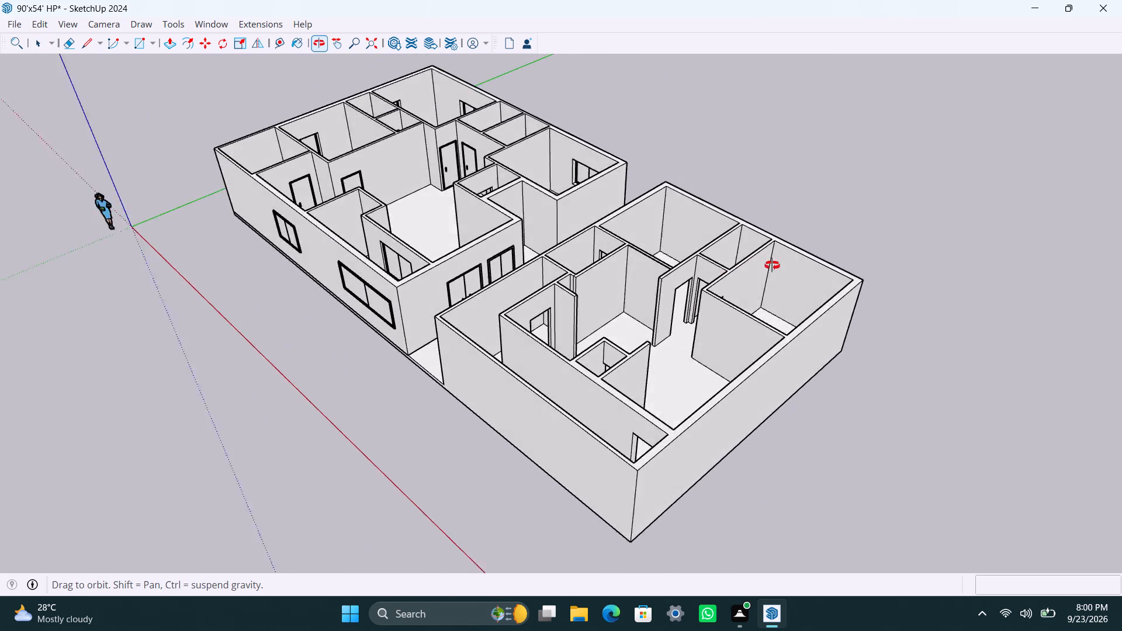
middle_click_drag(772, 265, 971, 285)
scroll(695, 340, "down", 1)
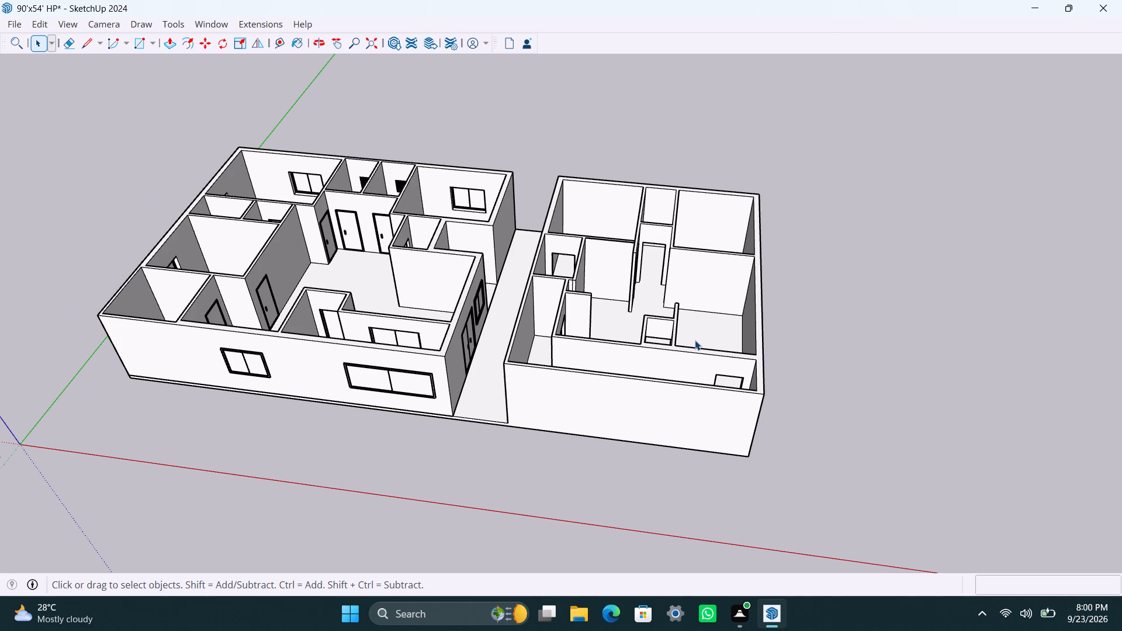
scroll(633, 353, "down", 5)
scroll(648, 353, "up", 4)
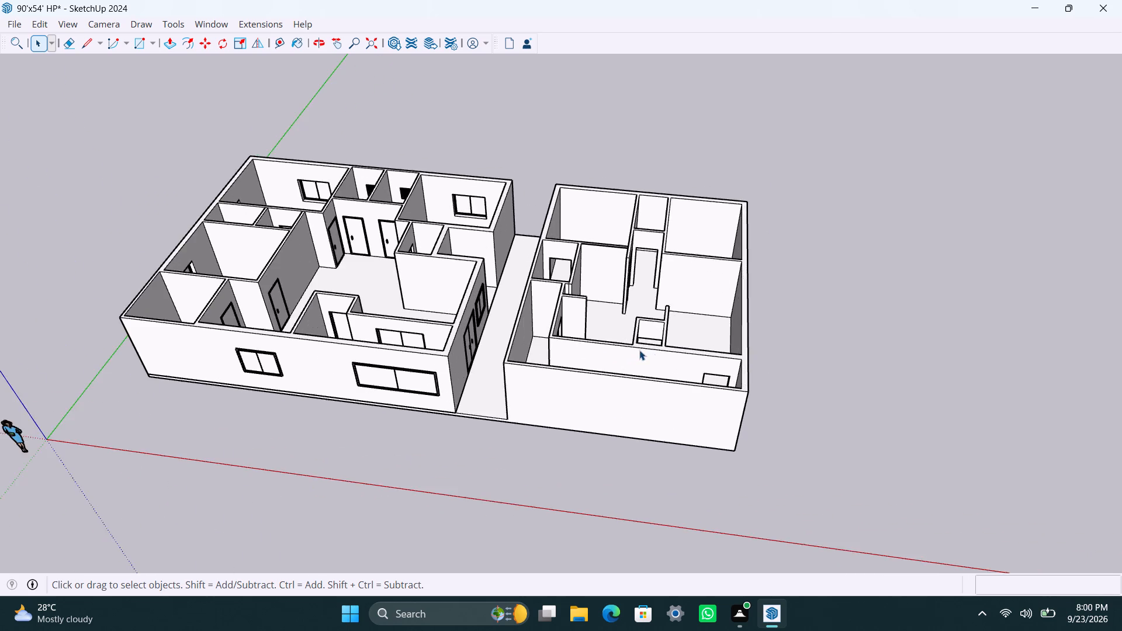
scroll(639, 350, "up", 4)
scroll(728, 455, "down", 5)
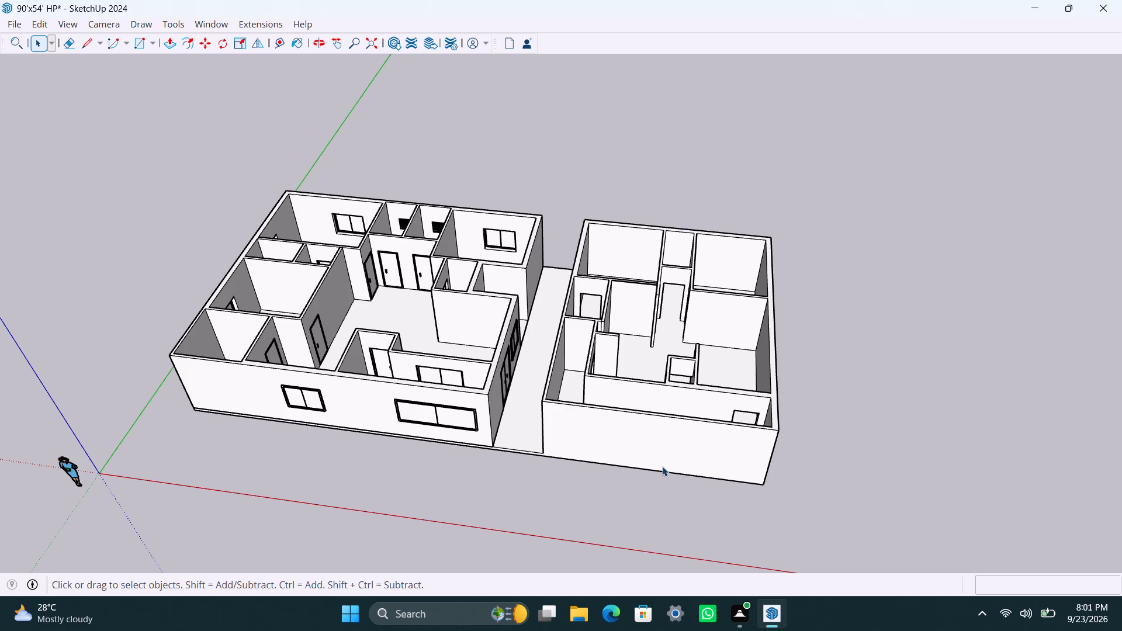
scroll(674, 480, "up", 3)
triple_click(640, 439)
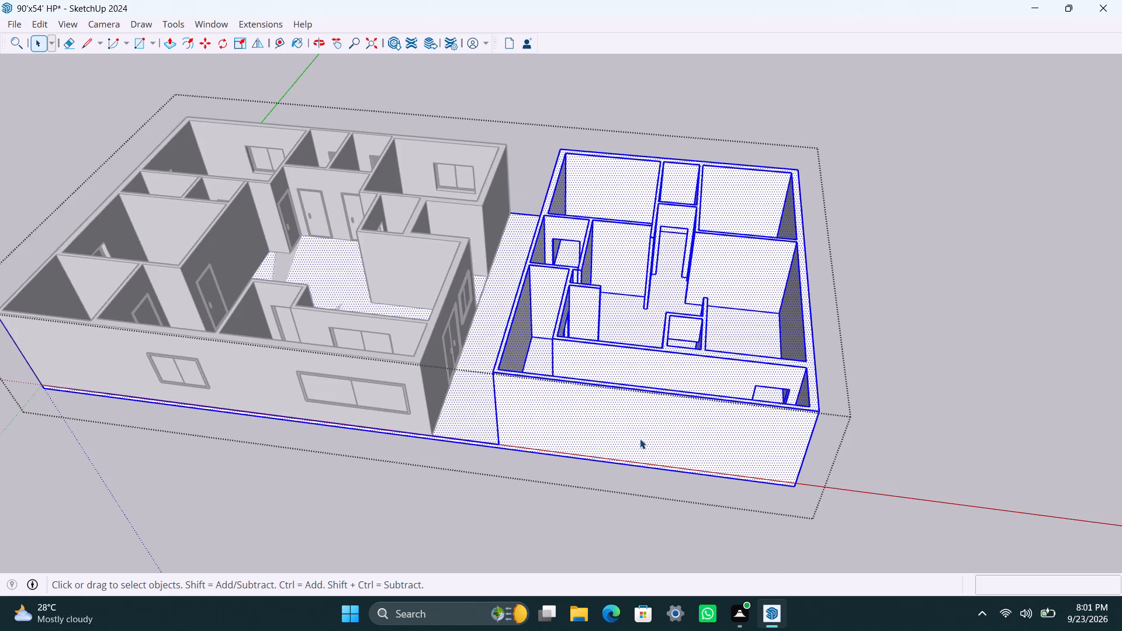
scroll(612, 442, "up", 2)
left_click(1055, 480)
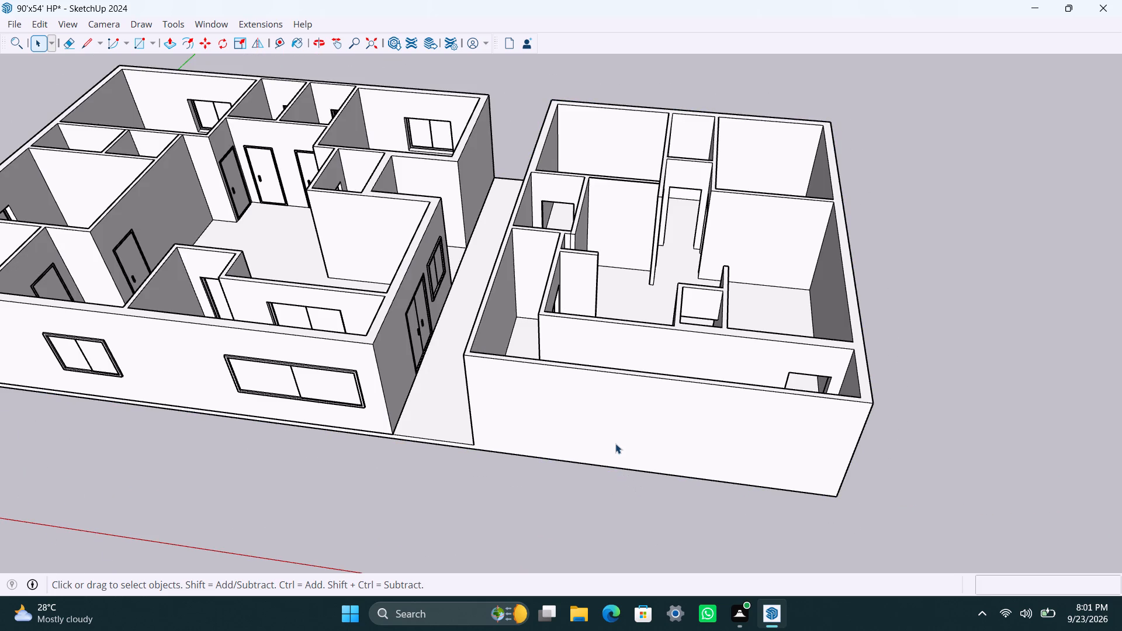
Draw a short vertical edge from the bottom corner of the second building's long outer wall down to the base slab's lower edge.
double_click(615, 443)
left_click(615, 443)
left_click(597, 443)
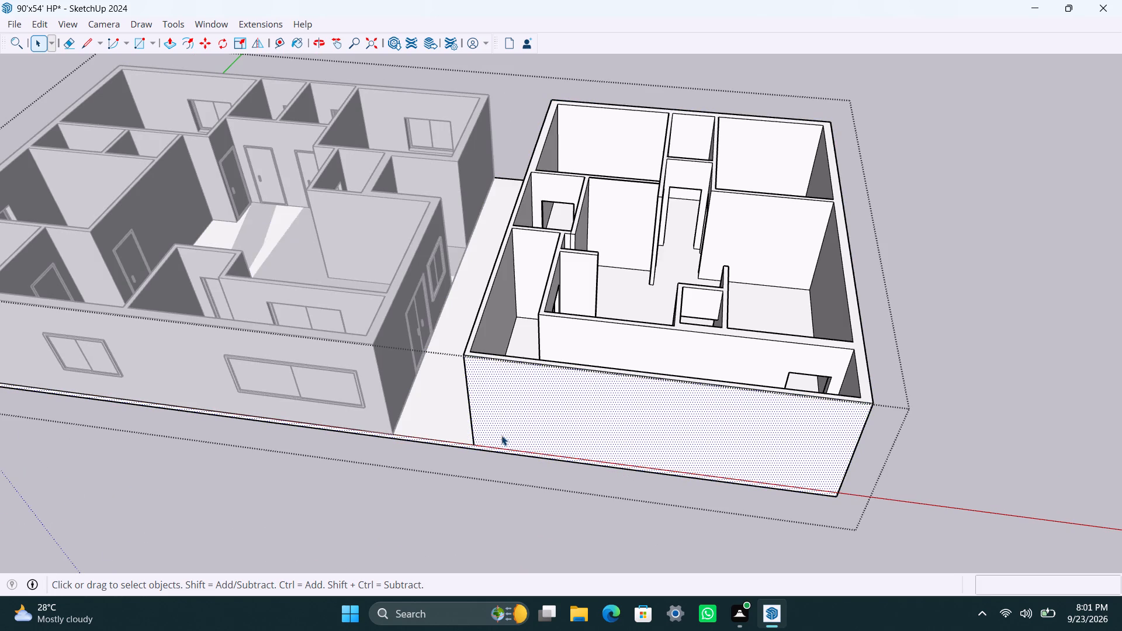
scroll(501, 434, "down", 3)
middle_click_drag(496, 426, 512, 392, "shift")
scroll(404, 402, "up", 3)
middle_click_drag(595, 335, 601, 322)
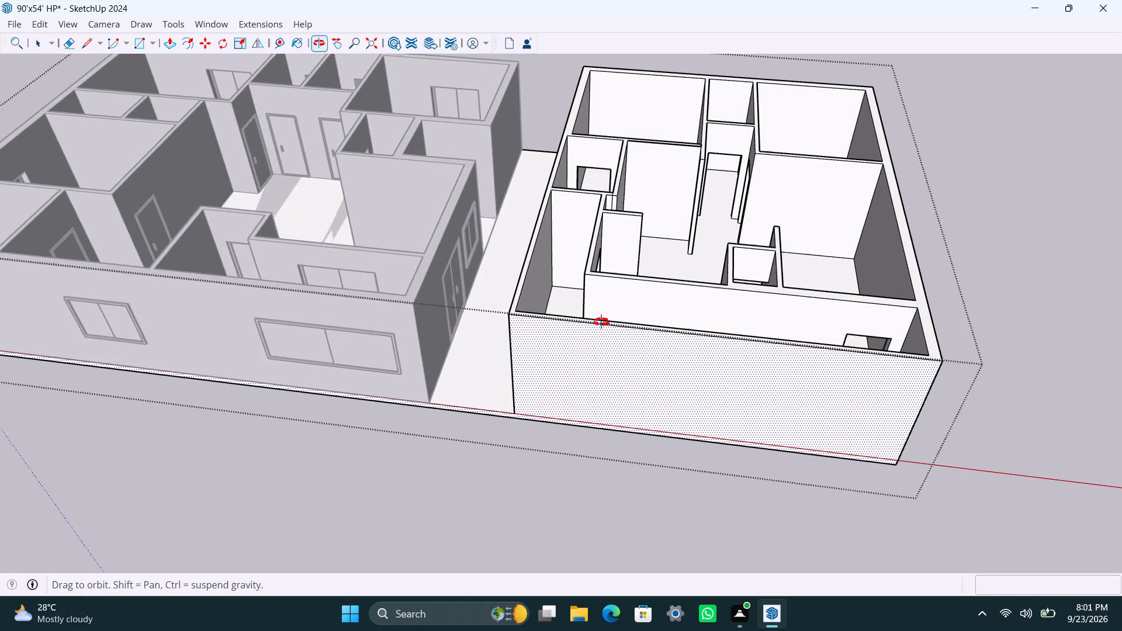
middle_click_drag(601, 322, 616, 201)
scroll(598, 221, "up", 2)
middle_click_drag(507, 278, 511, 342)
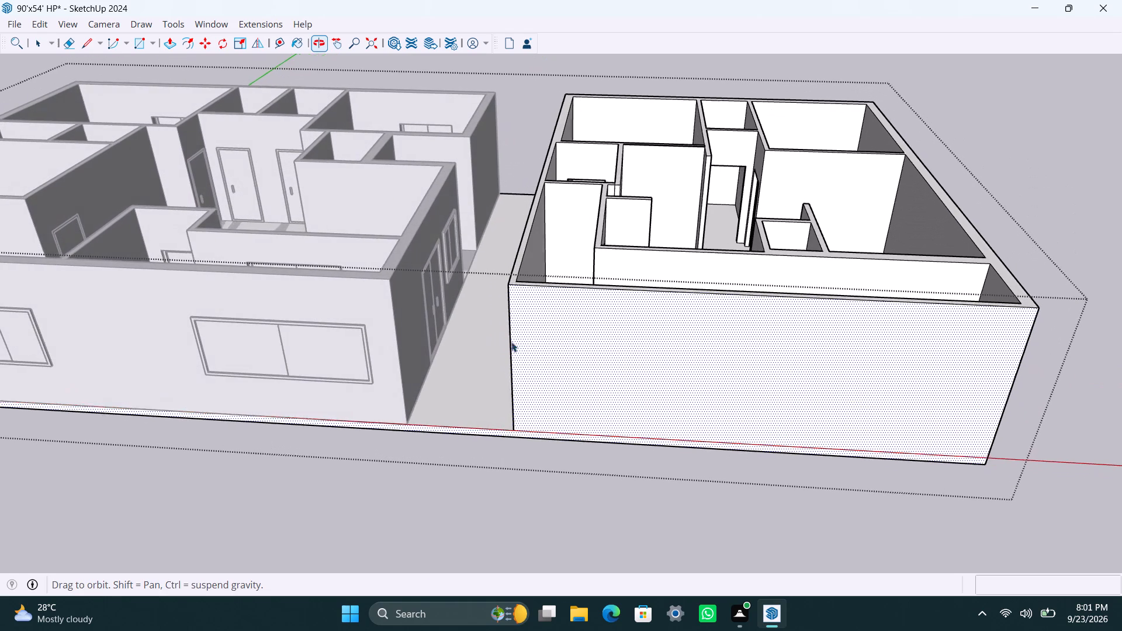
left_click(583, 398)
scroll(526, 434, "up", 5)
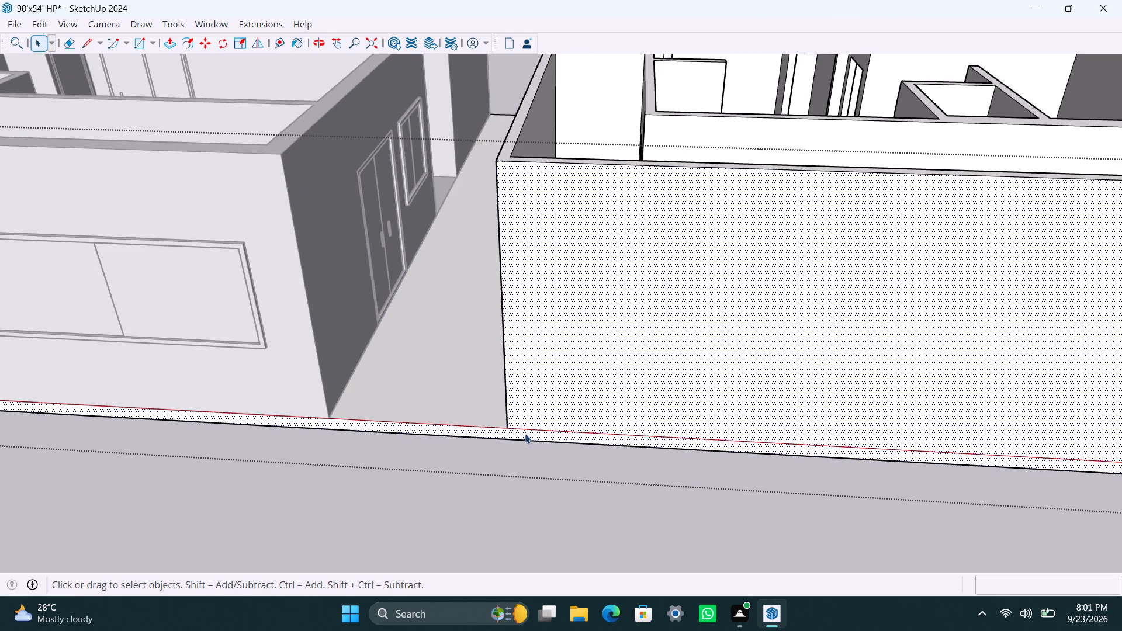
scroll(520, 432, "up", 2)
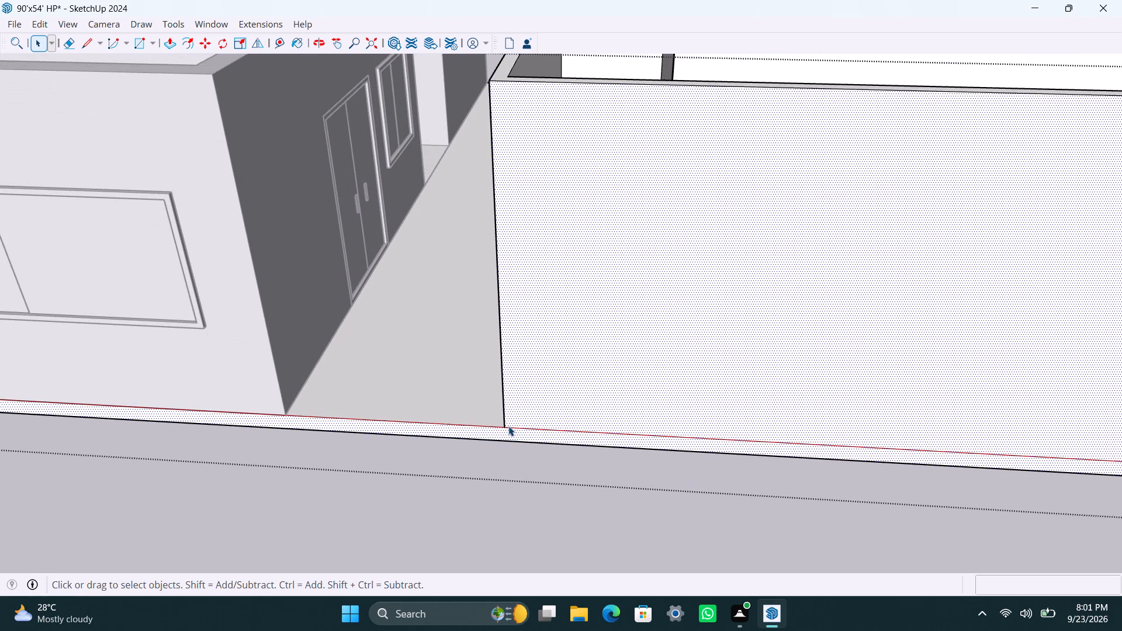
key("l")
left_click_drag(508, 426, 508, 432)
left_click(508, 443)
key("space")
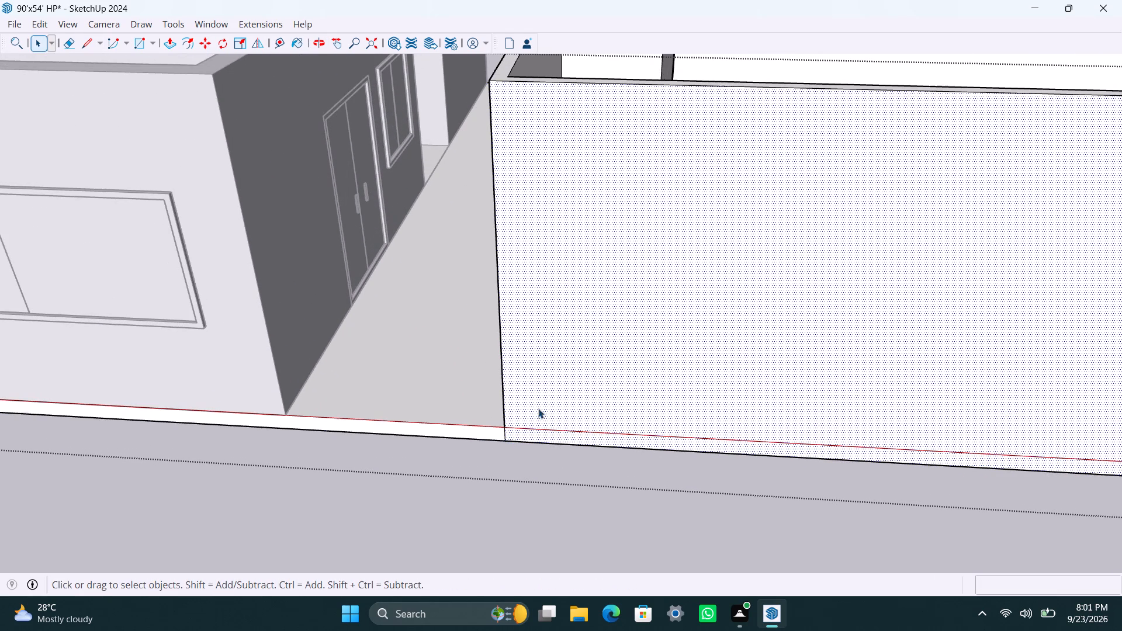
Place a vertical guide near the corner of the inner wall parallel to the long outer wall, and another 5' beyond it.
scroll(522, 382, "down", 12)
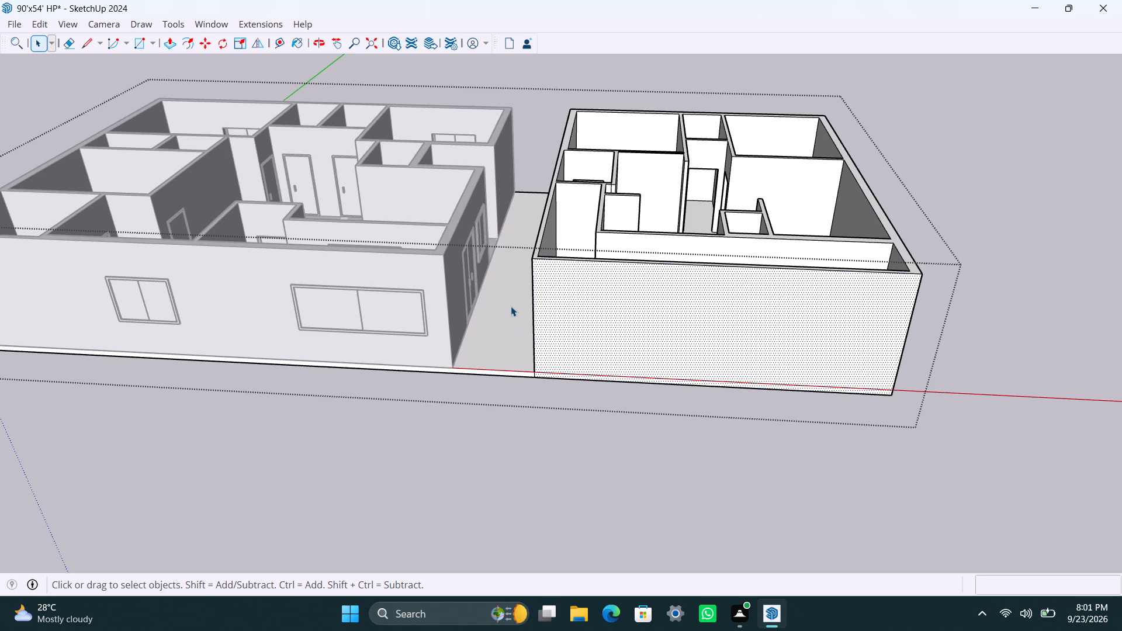
key("t")
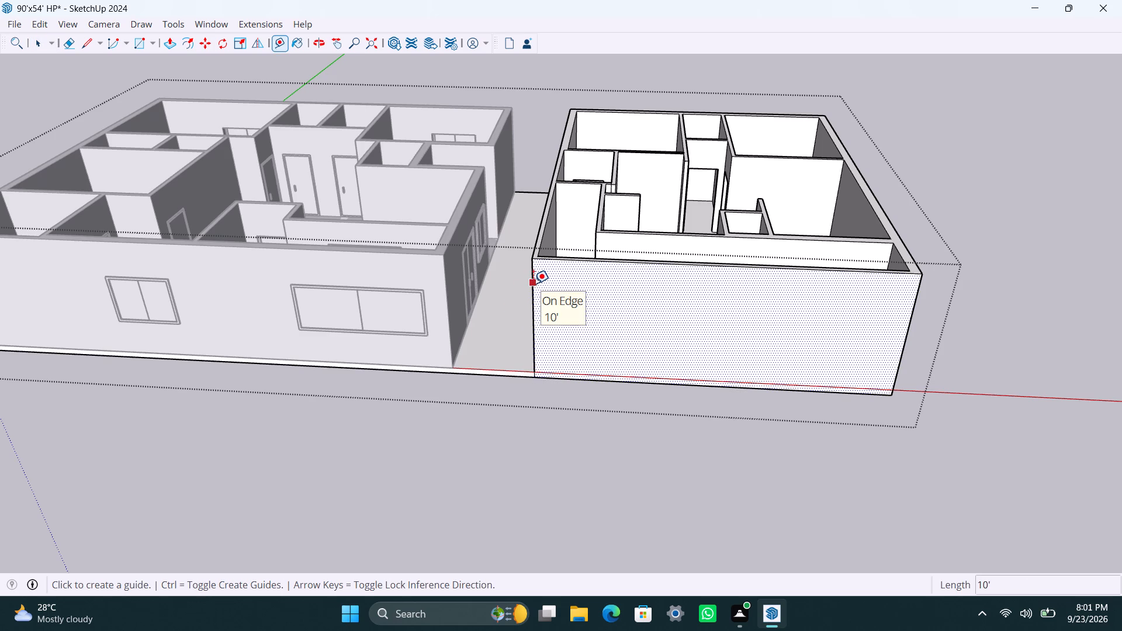
scroll(617, 254, "up", 1)
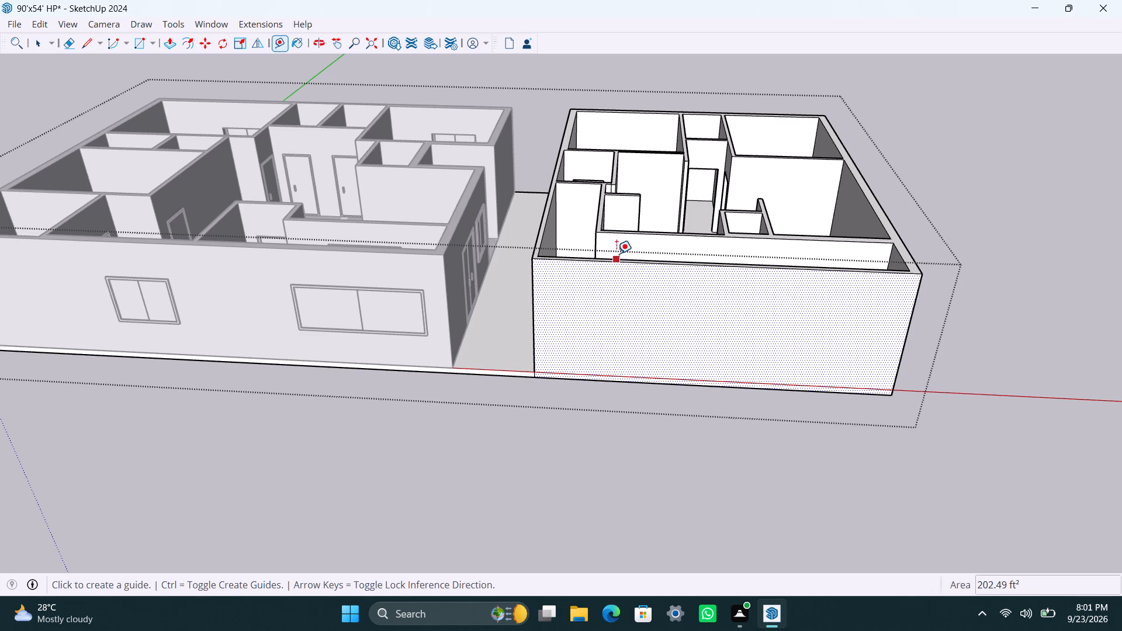
middle_click_drag(626, 259, 617, 370)
scroll(583, 380, "up", 5)
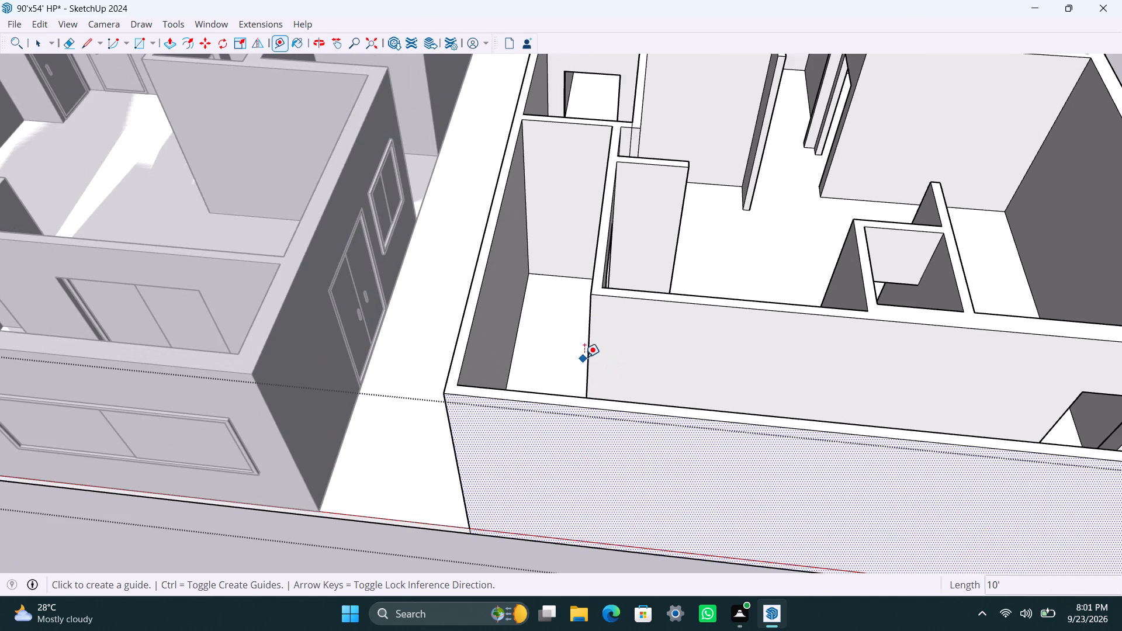
left_click(589, 342)
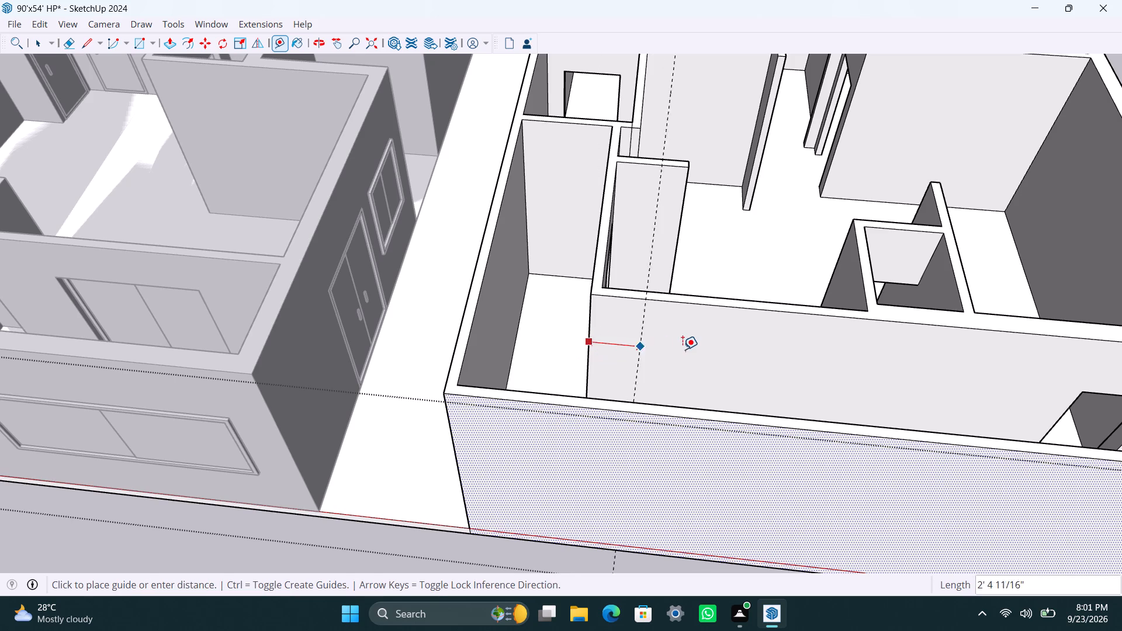
left_click(694, 342)
left_click(694, 335)
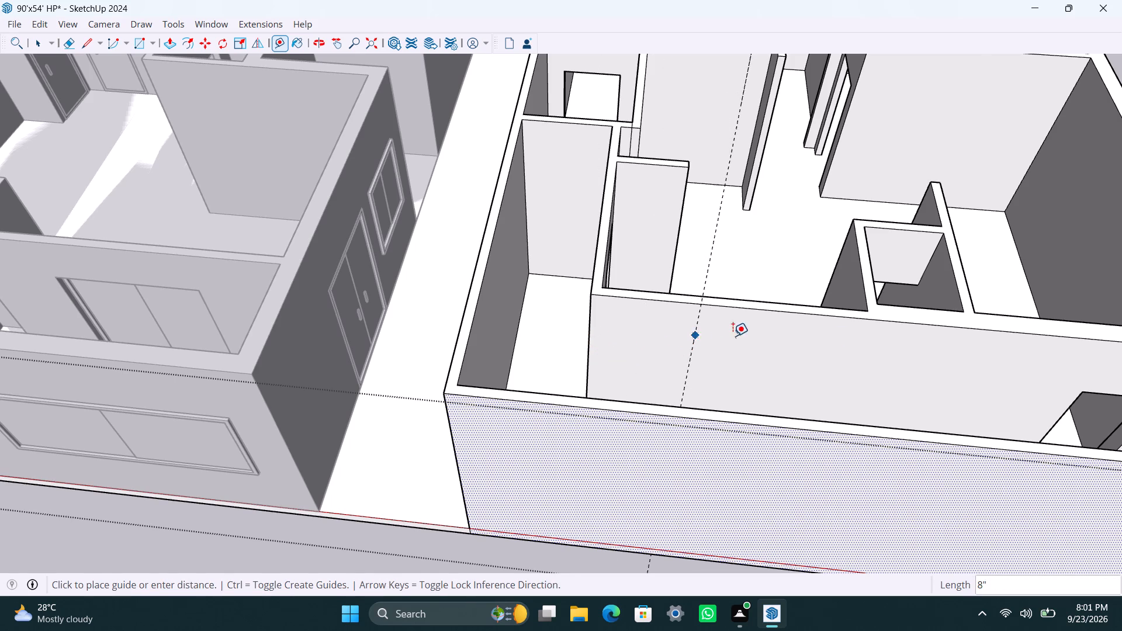
type("5'")
key("Return")
Place a horizontal guide 3' below the same inner wall's top edge and a second one 4' below that guide.
scroll(814, 349, "up", 3)
middle_click_drag(778, 387, 663, 461)
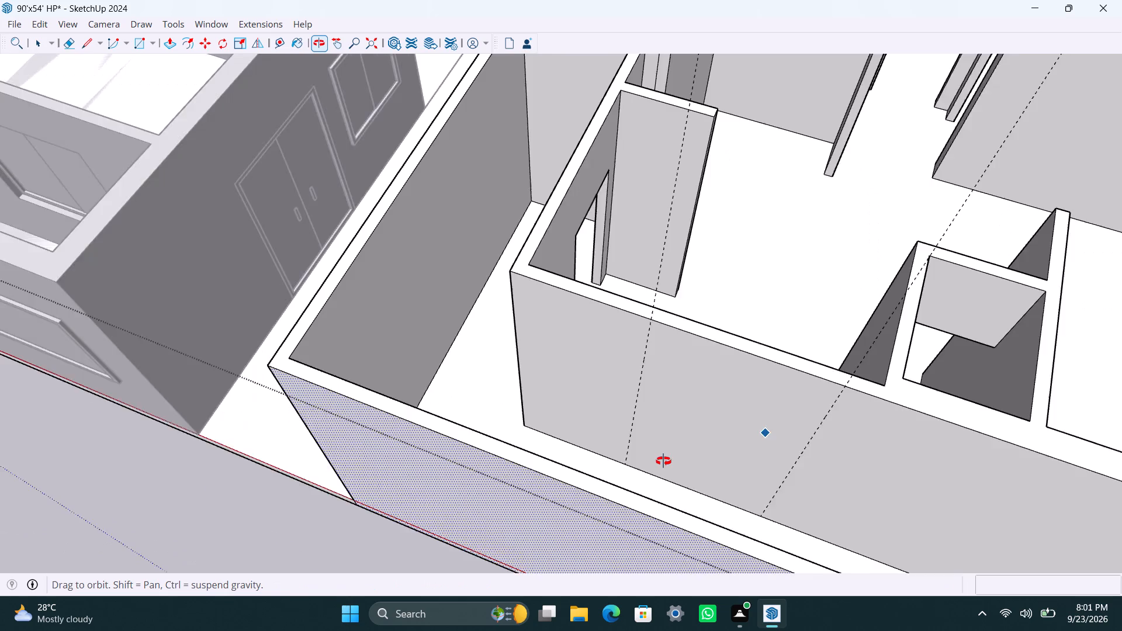
middle_click_drag(663, 461, 684, 448)
left_click_drag(733, 360, 733, 367)
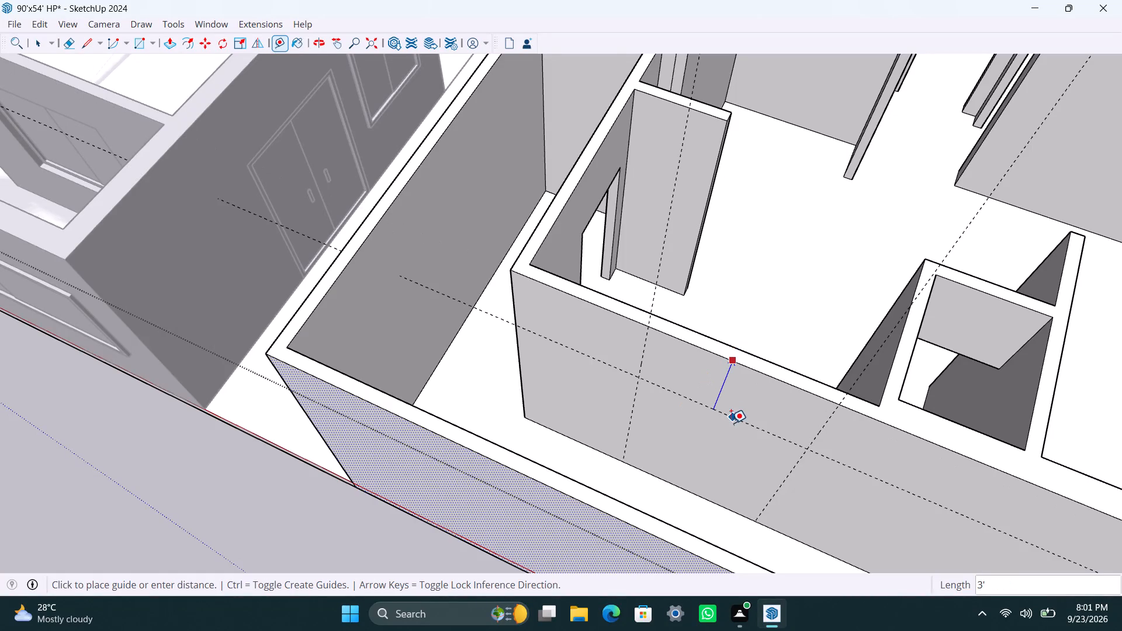
type("3'")
key("Return")
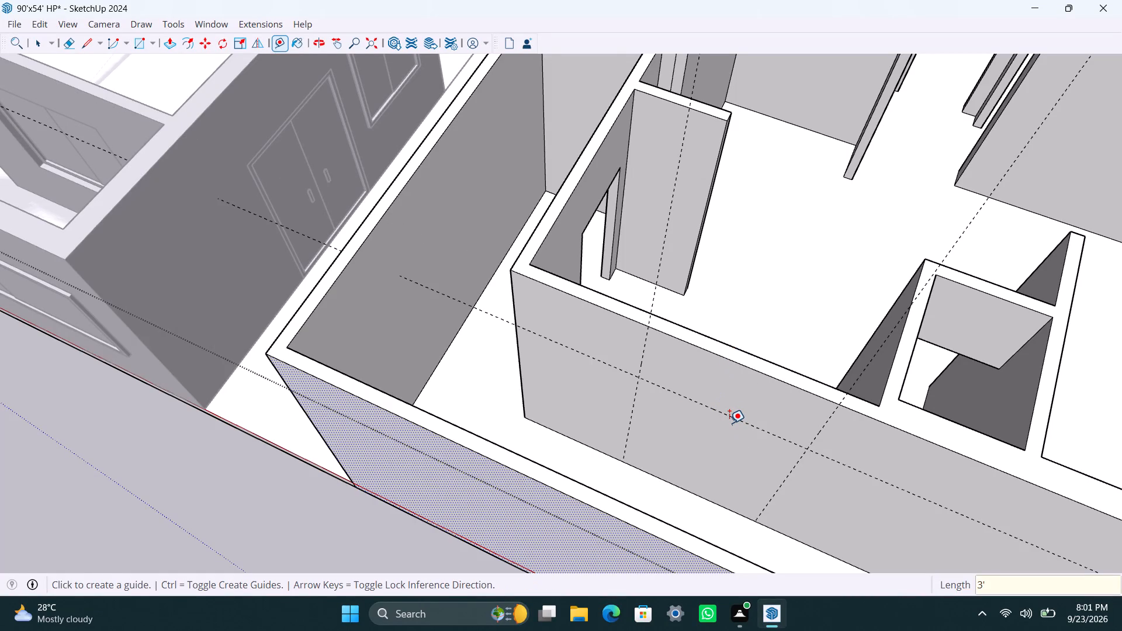
left_click_drag(726, 418, 724, 426)
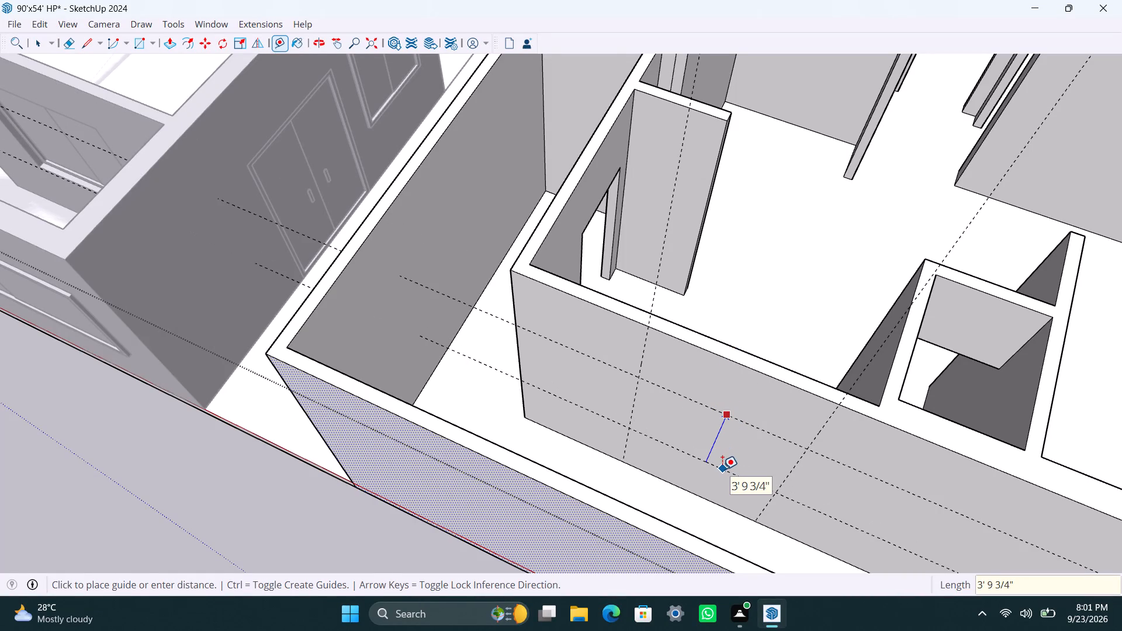
type("4'")
key("Return")
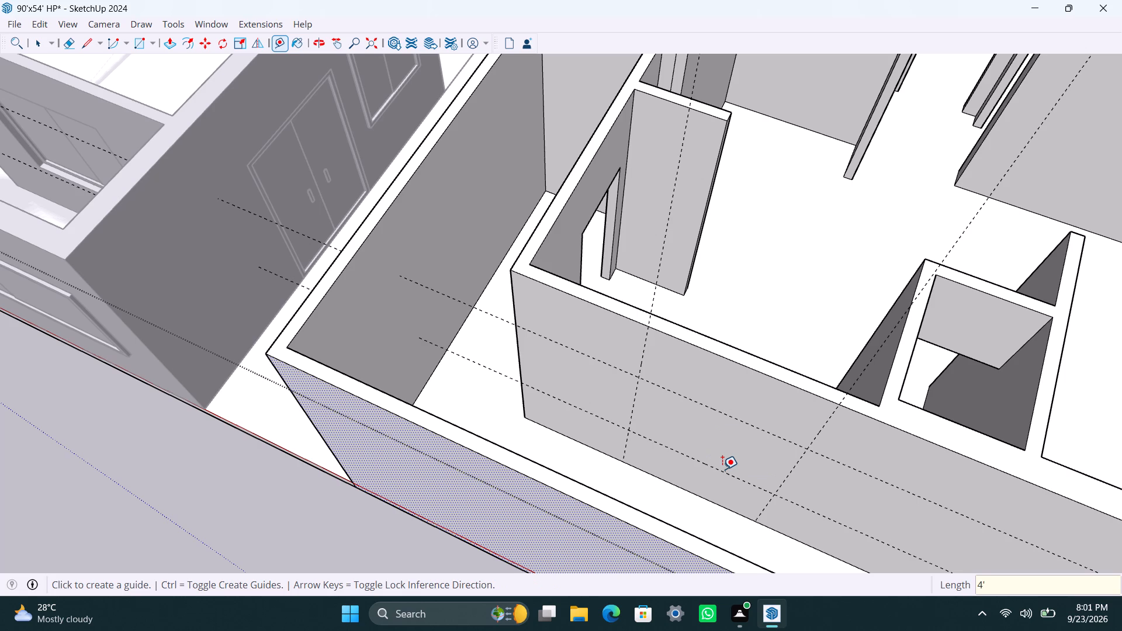
Draw a 5' by 4' window rectangle between the guides on the inner wall and select its face.
key("space")
key("r")
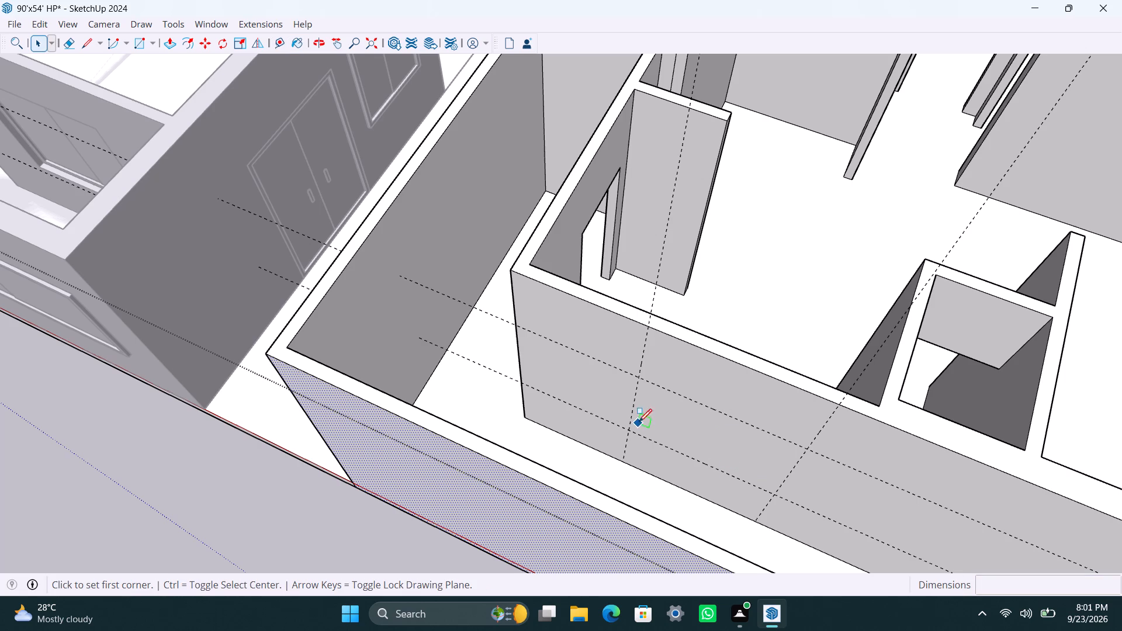
left_click(639, 380)
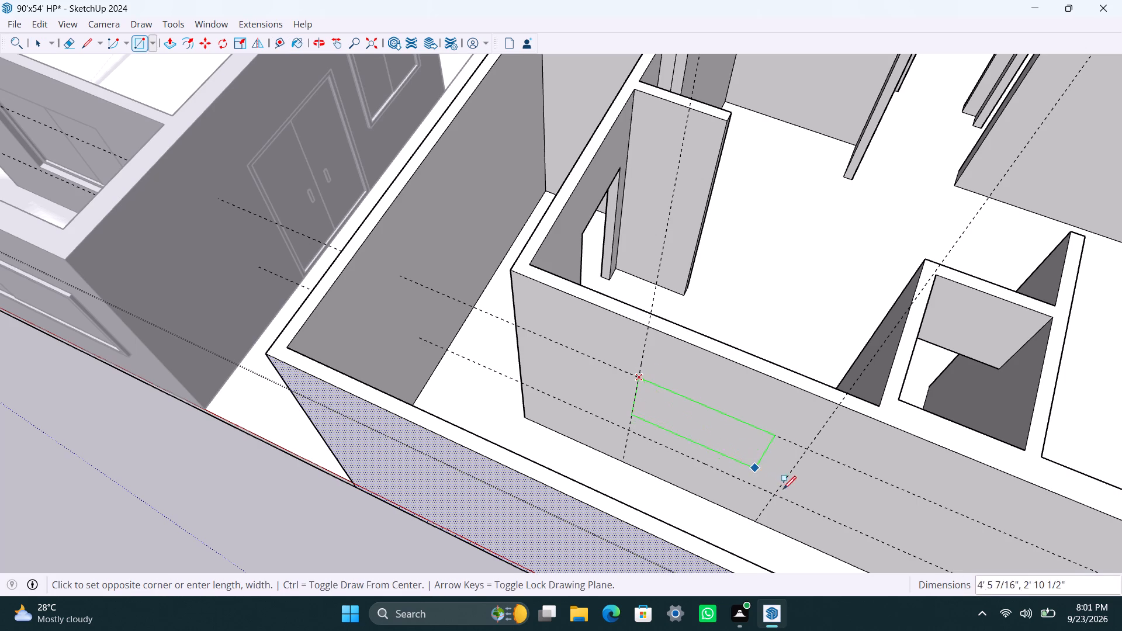
left_click(775, 497)
key("space")
left_click(764, 456)
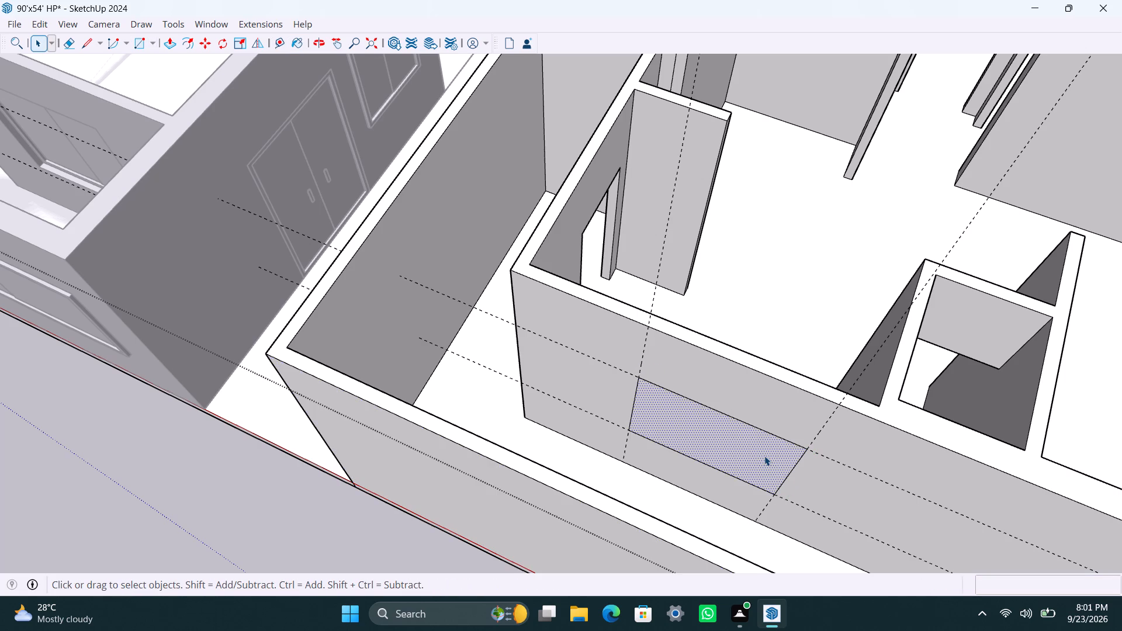
Push the selected 5' by 4' window face 4 1/2" through the inner wall to cut the opening.
key("p")
left_click_drag(764, 456, 737, 431)
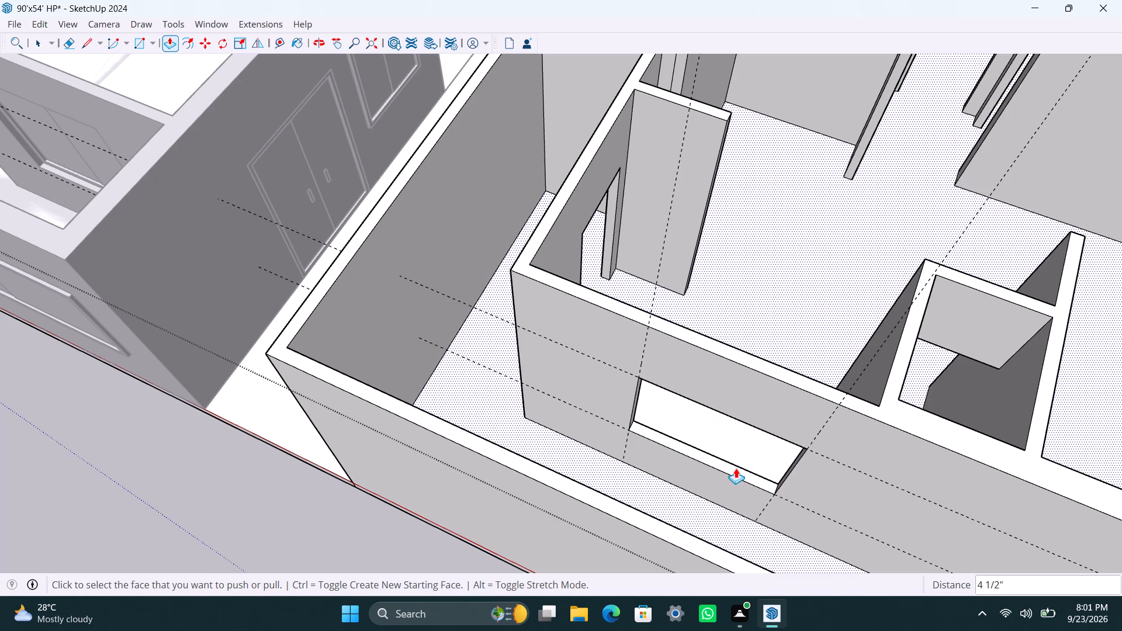
key("space")
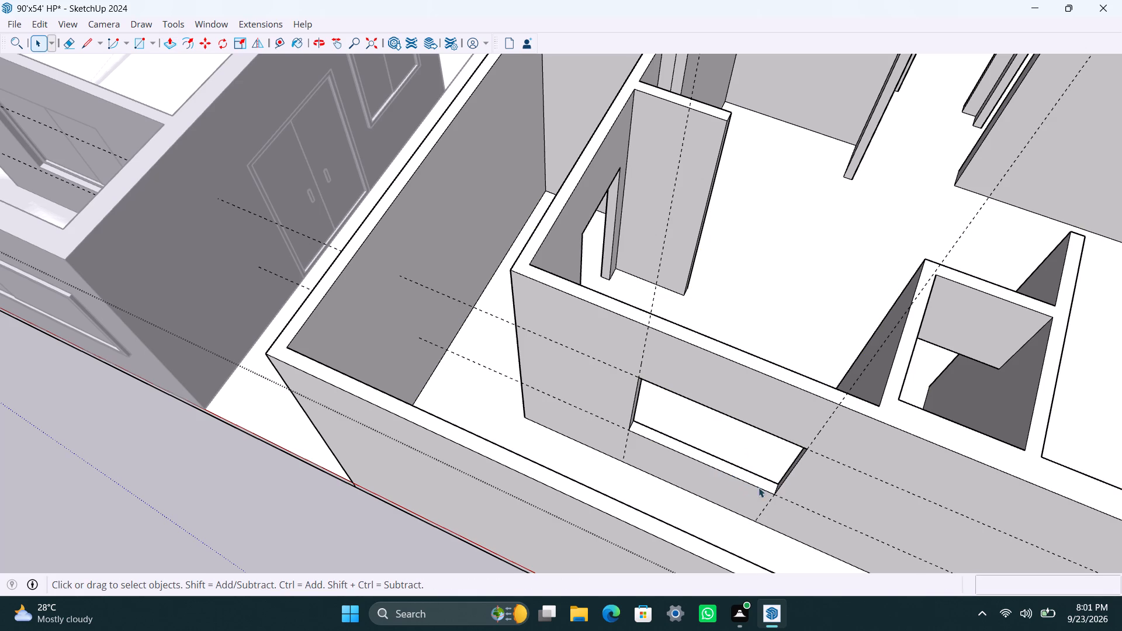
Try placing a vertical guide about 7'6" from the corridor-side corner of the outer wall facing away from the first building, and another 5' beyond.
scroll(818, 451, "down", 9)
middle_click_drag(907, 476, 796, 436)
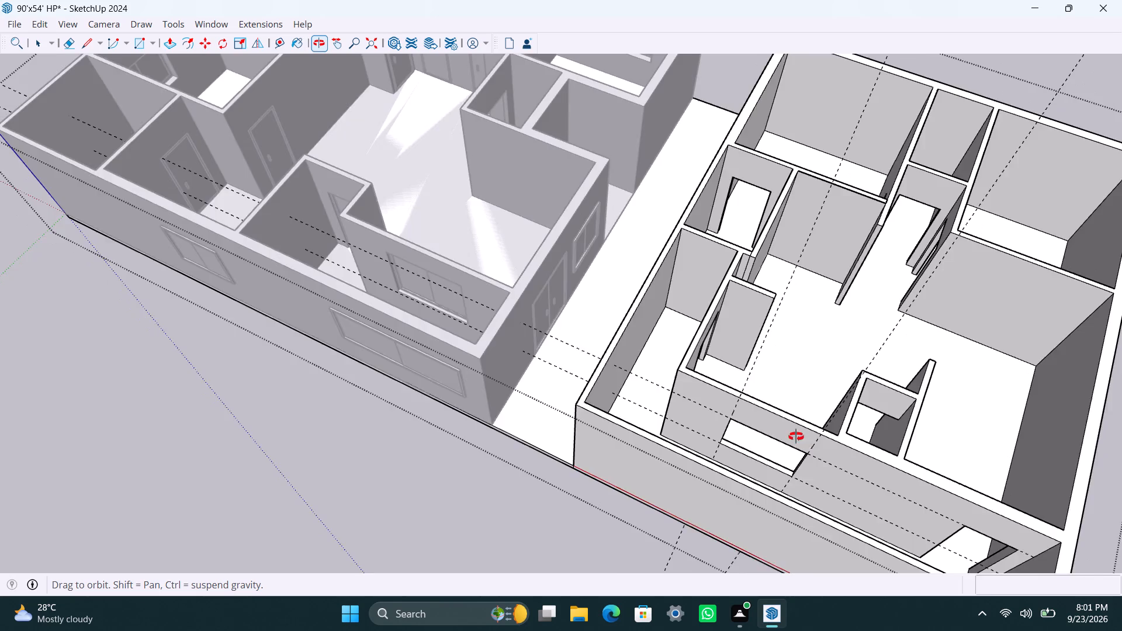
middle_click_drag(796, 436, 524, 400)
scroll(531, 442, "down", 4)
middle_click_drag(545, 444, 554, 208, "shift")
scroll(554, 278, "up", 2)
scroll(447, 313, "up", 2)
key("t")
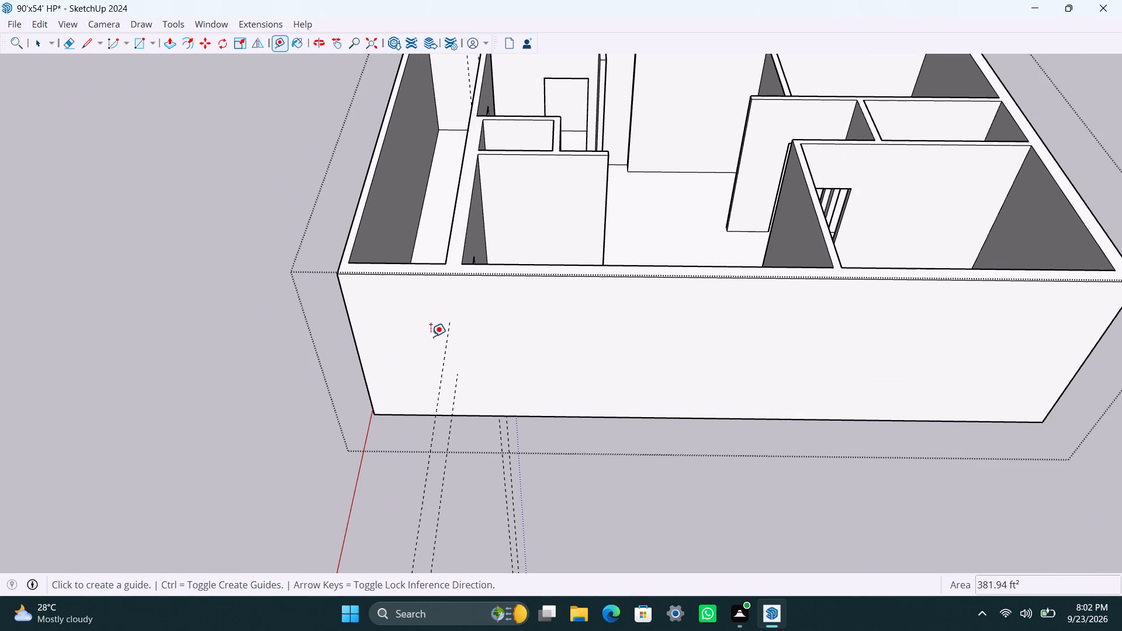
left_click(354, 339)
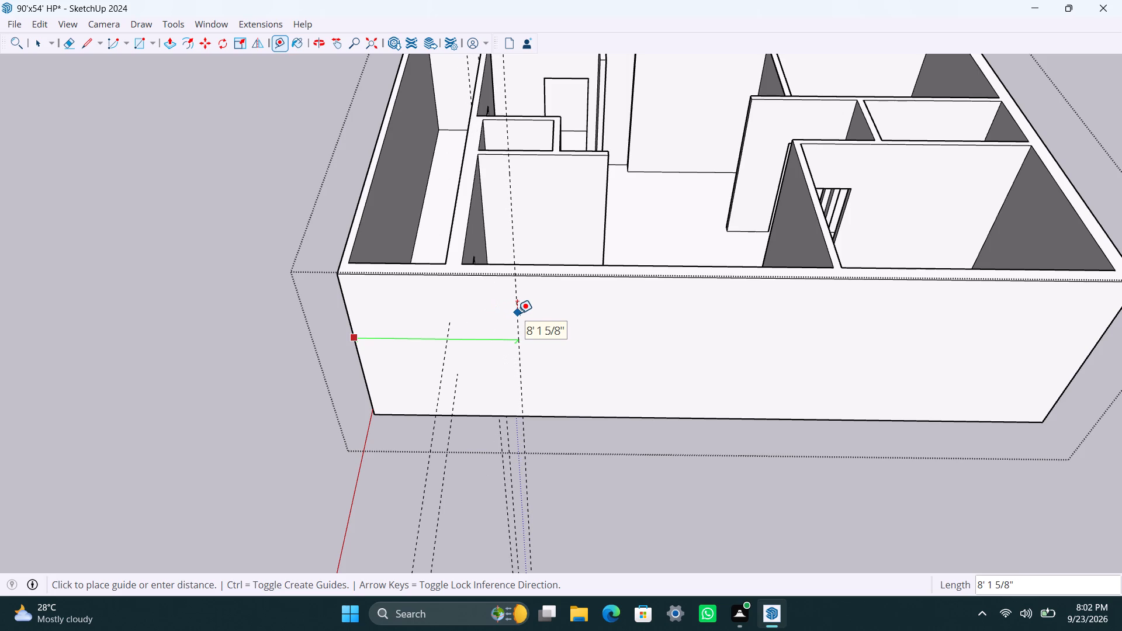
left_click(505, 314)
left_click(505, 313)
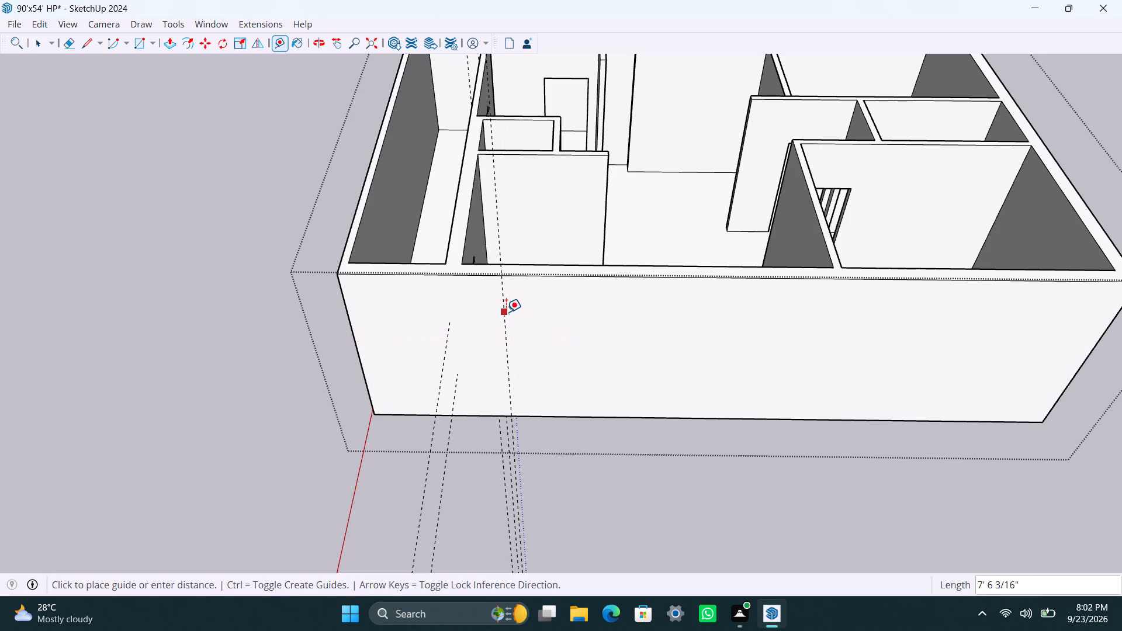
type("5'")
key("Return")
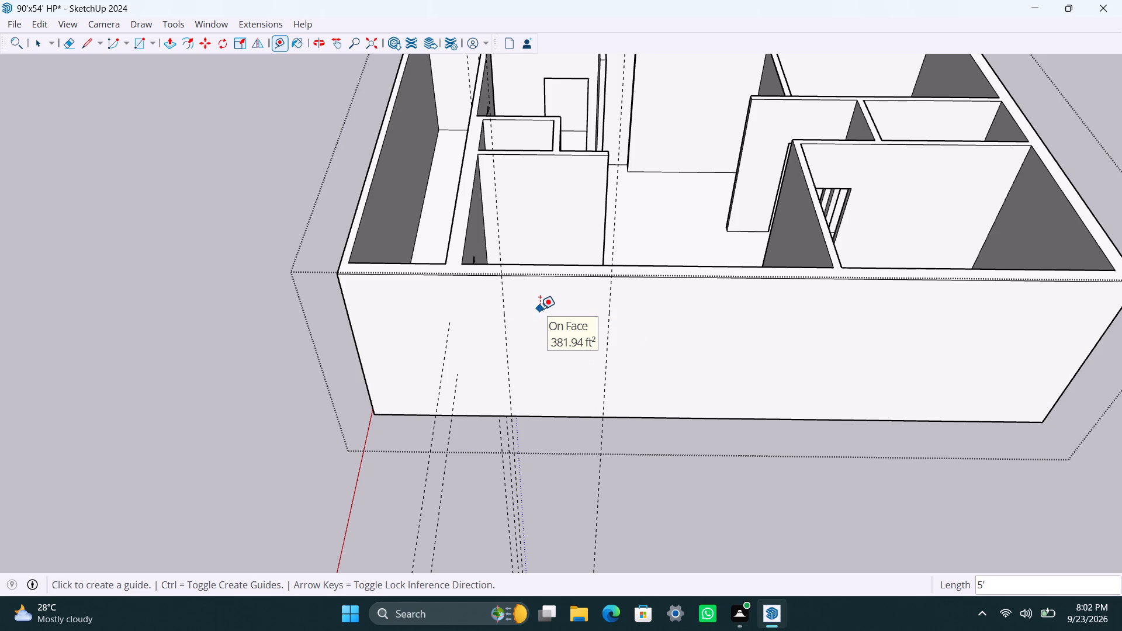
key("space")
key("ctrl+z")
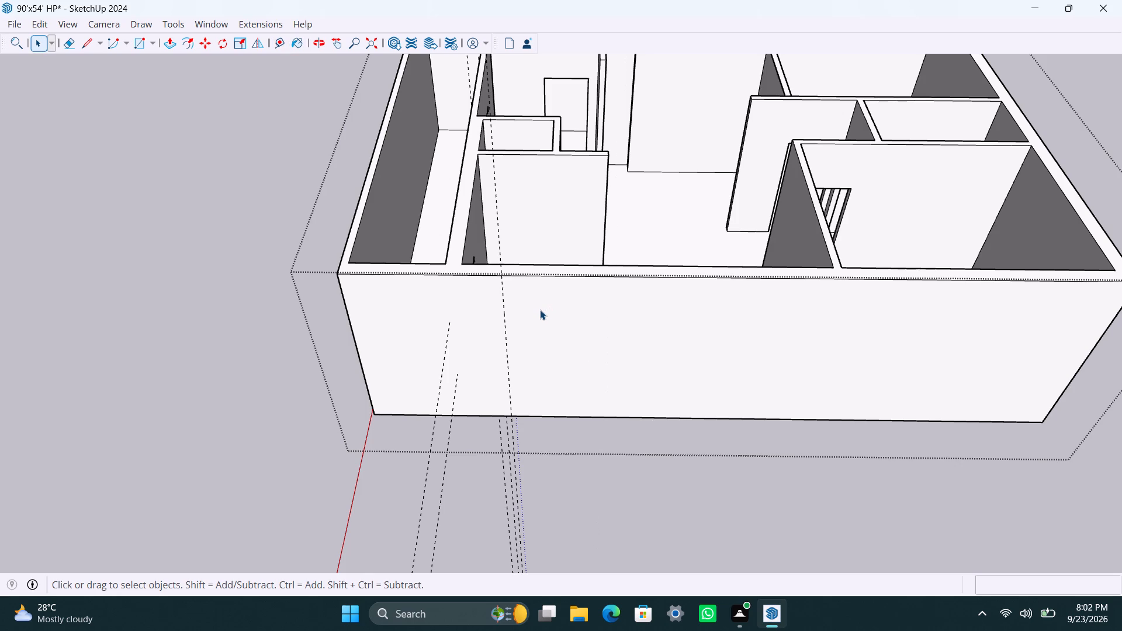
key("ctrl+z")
Place vertical guides on that outer wall about 5'8" from its corridor-side corner, 2' beyond that, and another 5' further.
key("t")
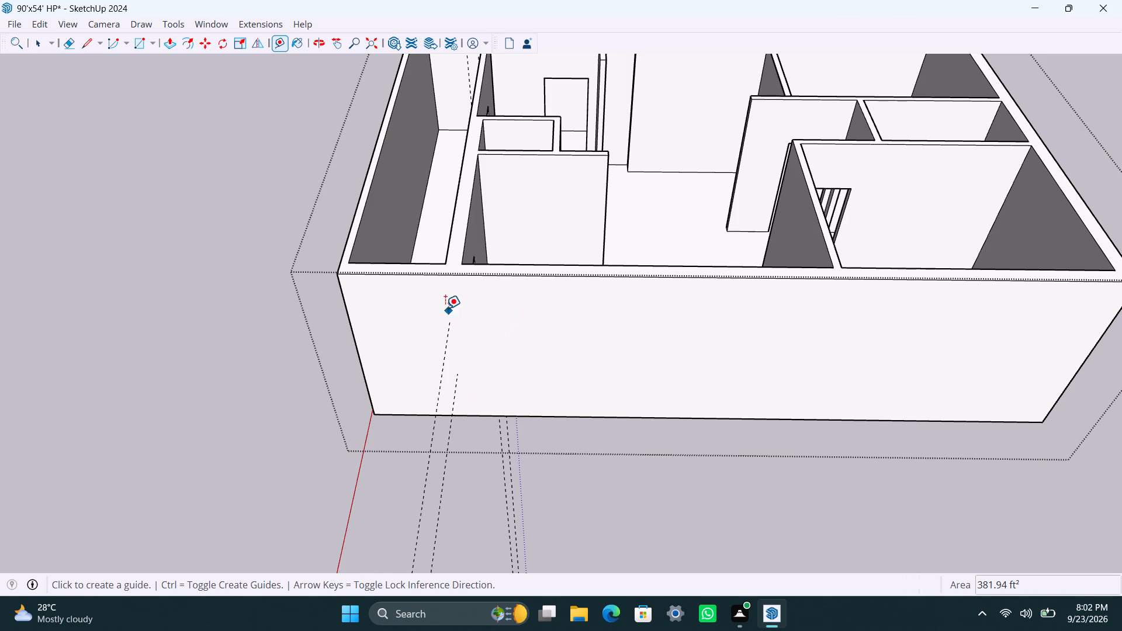
left_click(351, 334)
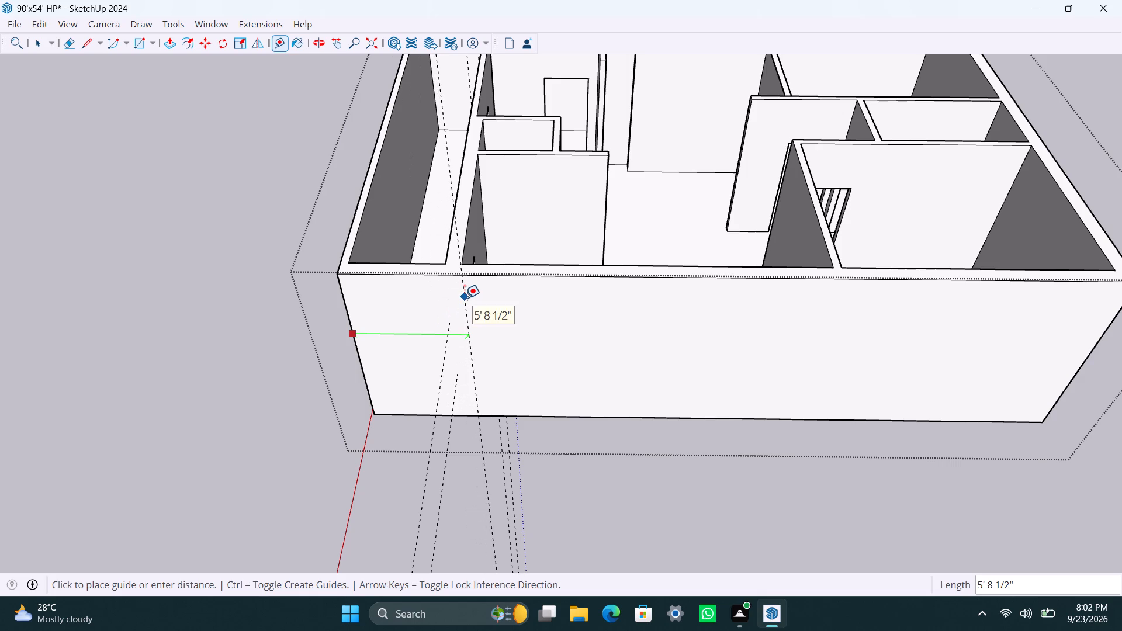
left_click(465, 298)
left_click(465, 298)
type("2'")
key("Return")
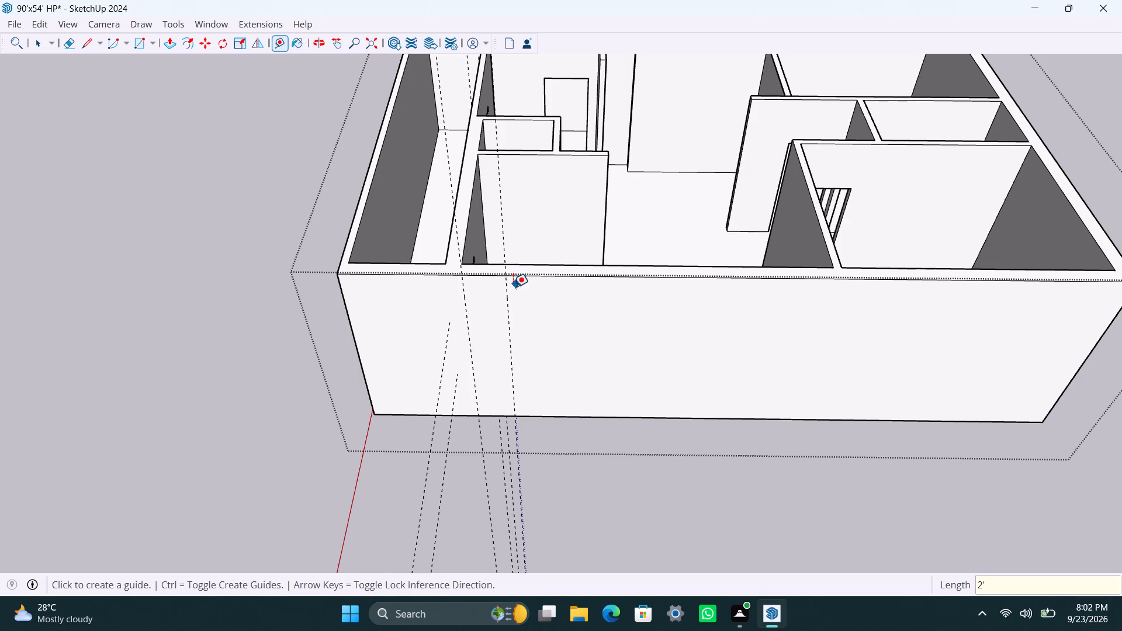
left_click(510, 299)
type("5'")
key("Return")
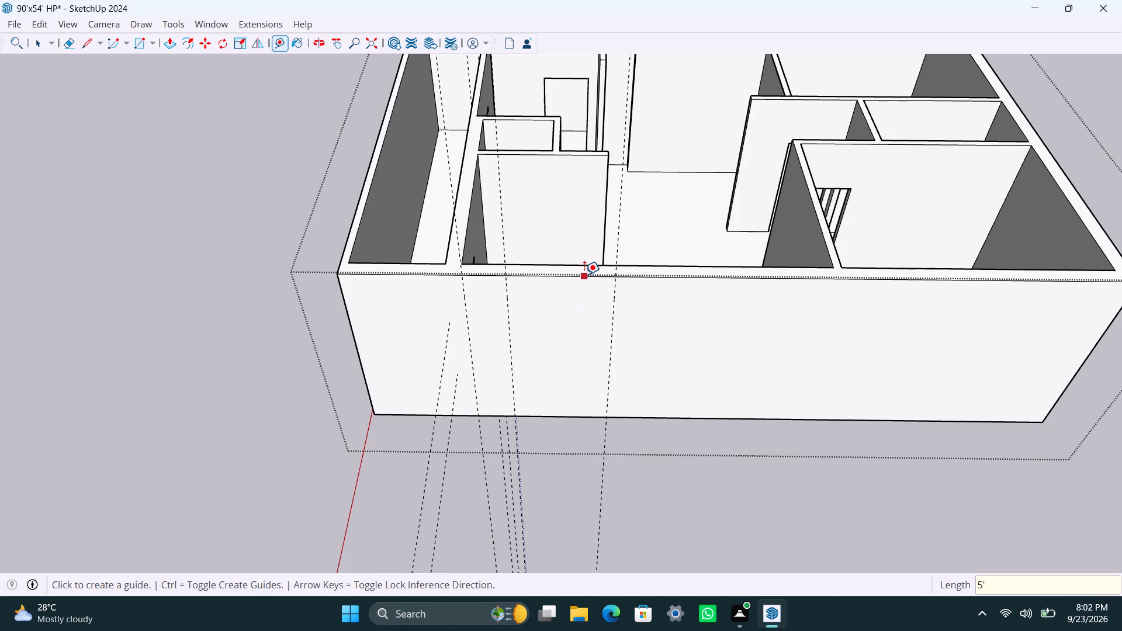
Place a horizontal guide 3' below the same outer wall's top edge and a second one 4' below that guide.
left_click_drag(584, 275, 584, 280)
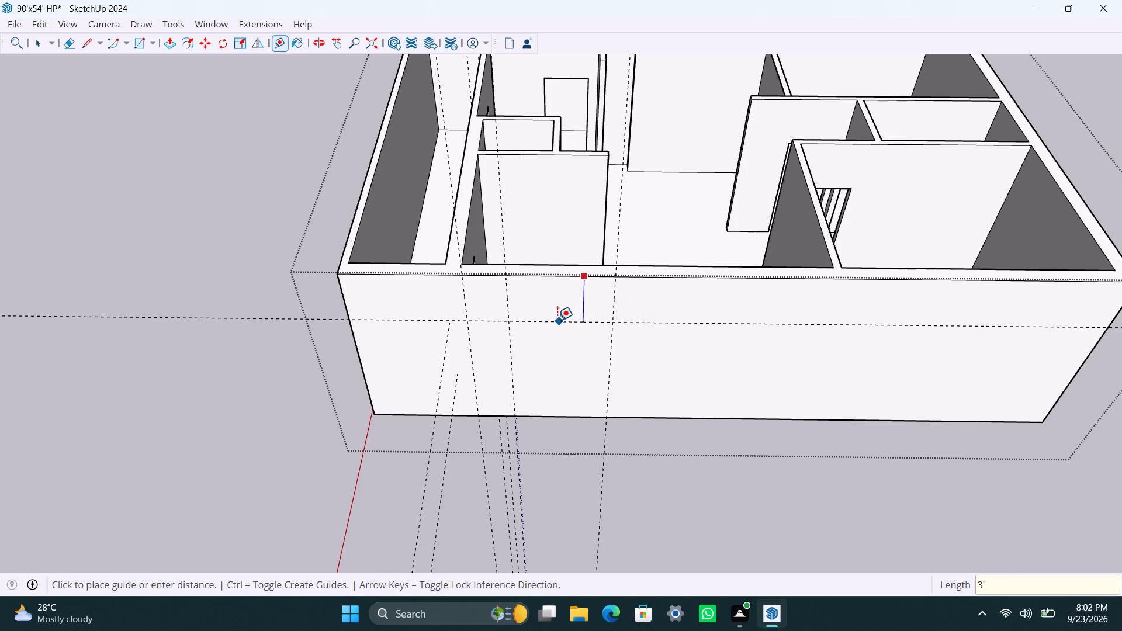
type("3'")
key("Return")
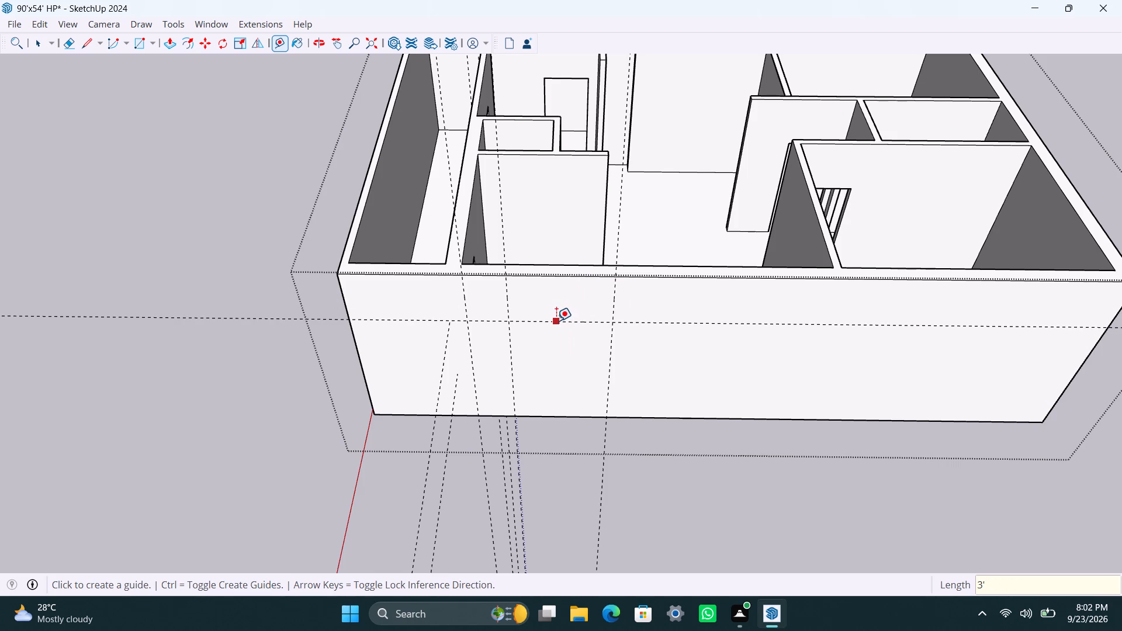
left_click(556, 321)
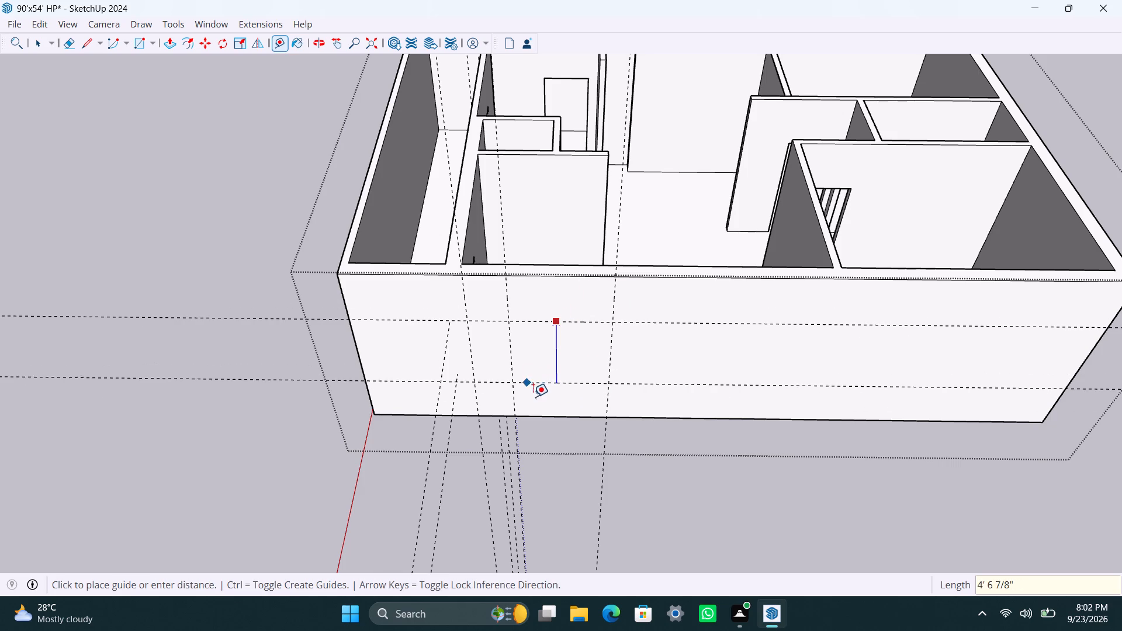
type("4'")
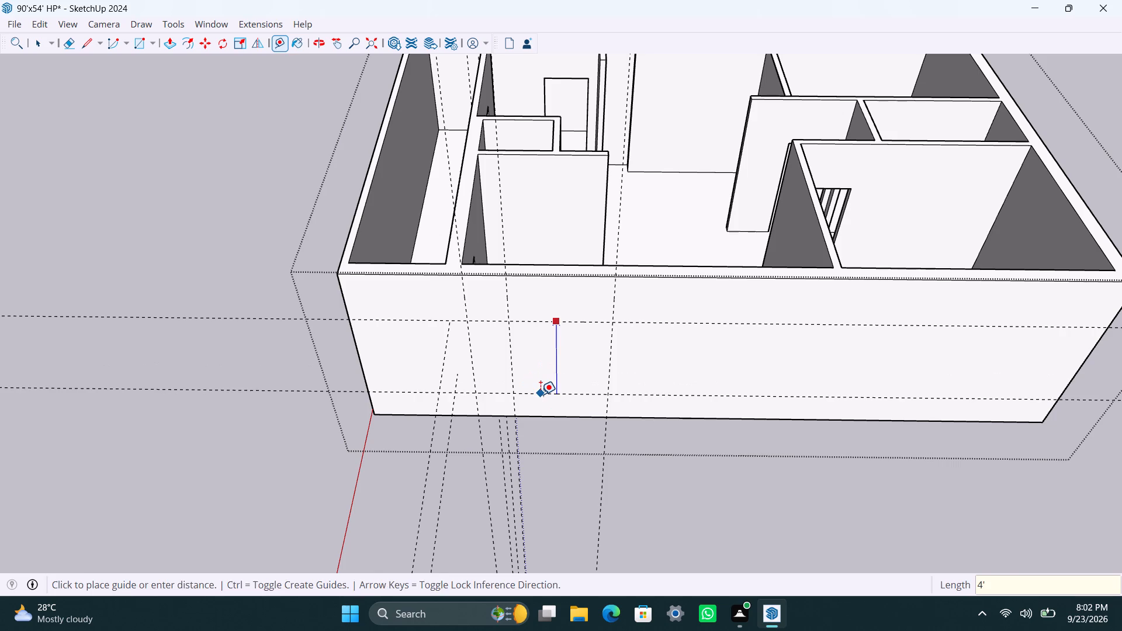
key("Return")
key("space")
Draw a 5' by 4' window rectangle between the guides on the outer wall and push it through the wall.
key("r")
scroll(541, 394, "up", 4)
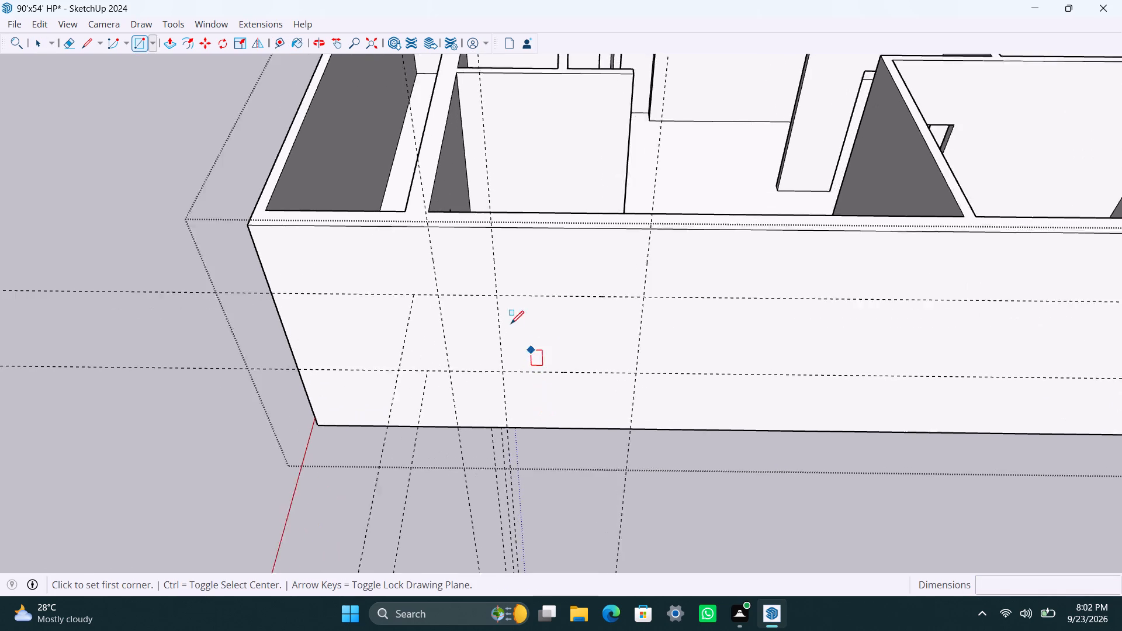
left_click(496, 288)
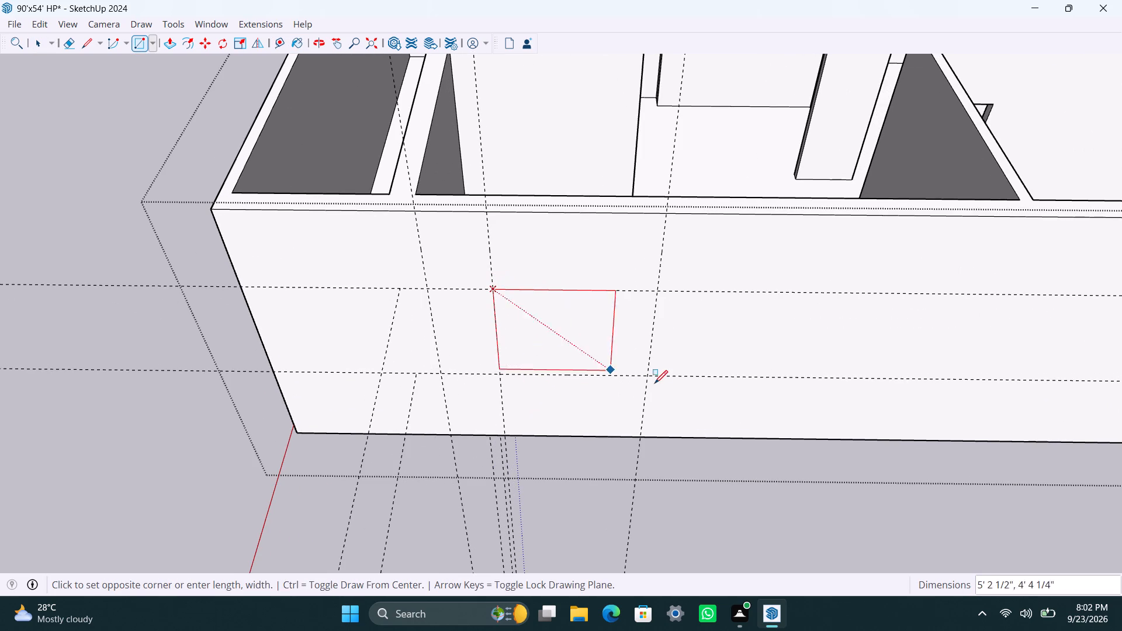
left_click(648, 376)
key("space")
left_click(597, 350)
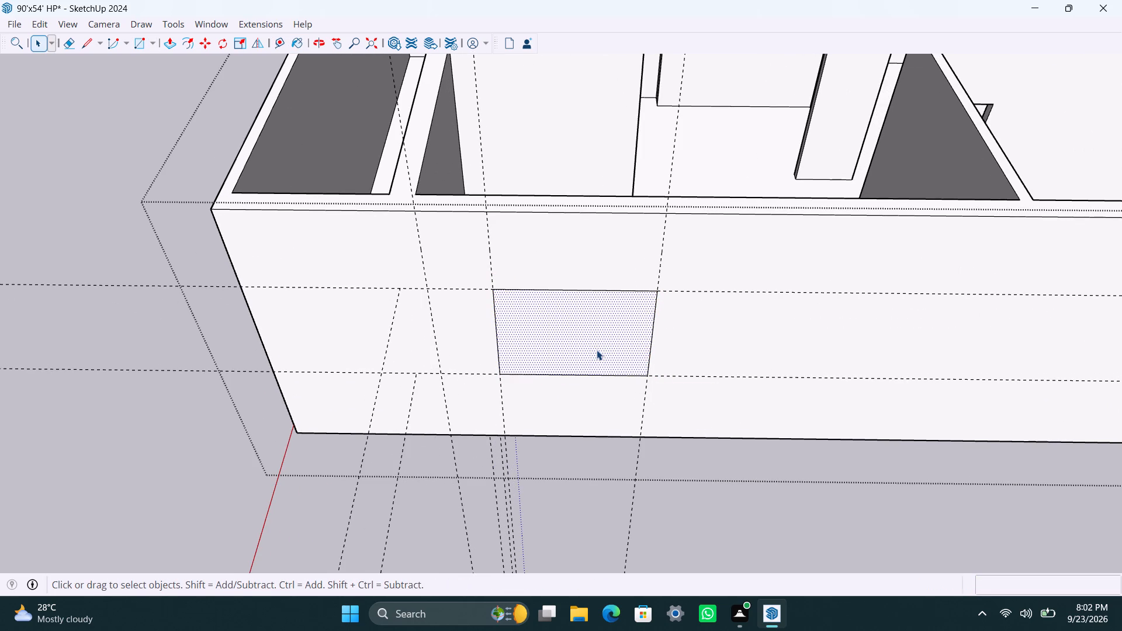
key("p")
left_click_drag(595, 349, 586, 315)
key("space")
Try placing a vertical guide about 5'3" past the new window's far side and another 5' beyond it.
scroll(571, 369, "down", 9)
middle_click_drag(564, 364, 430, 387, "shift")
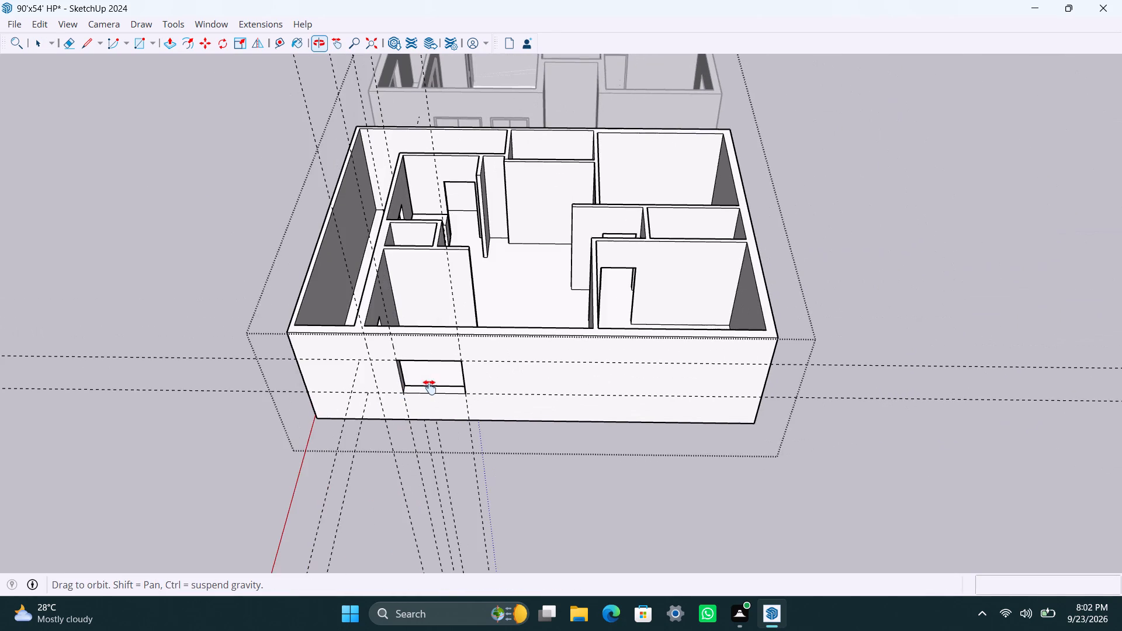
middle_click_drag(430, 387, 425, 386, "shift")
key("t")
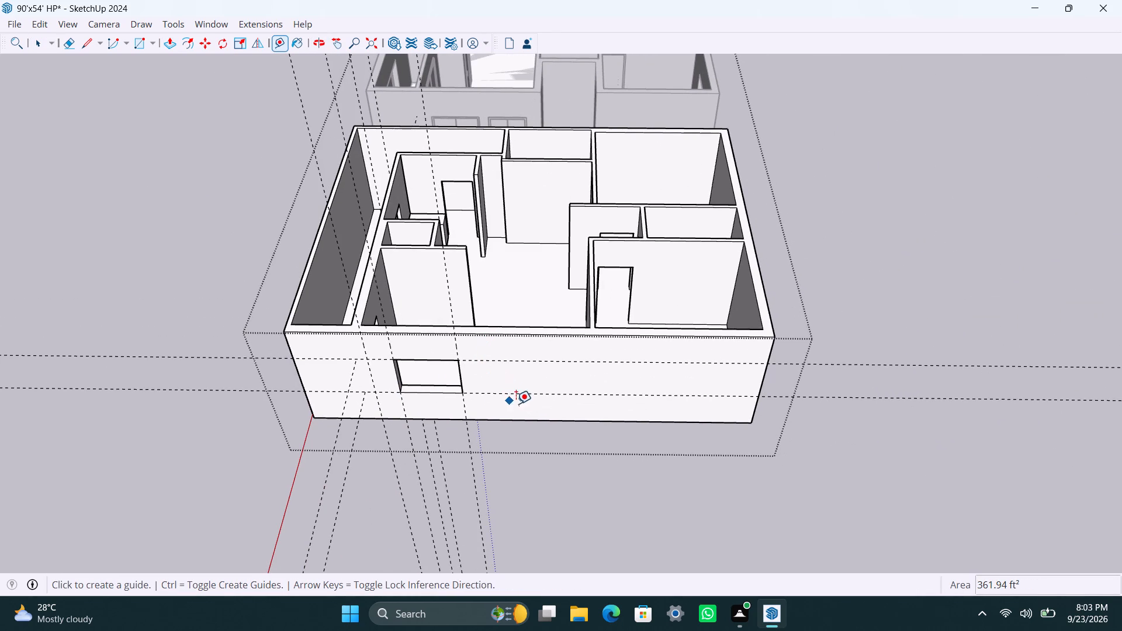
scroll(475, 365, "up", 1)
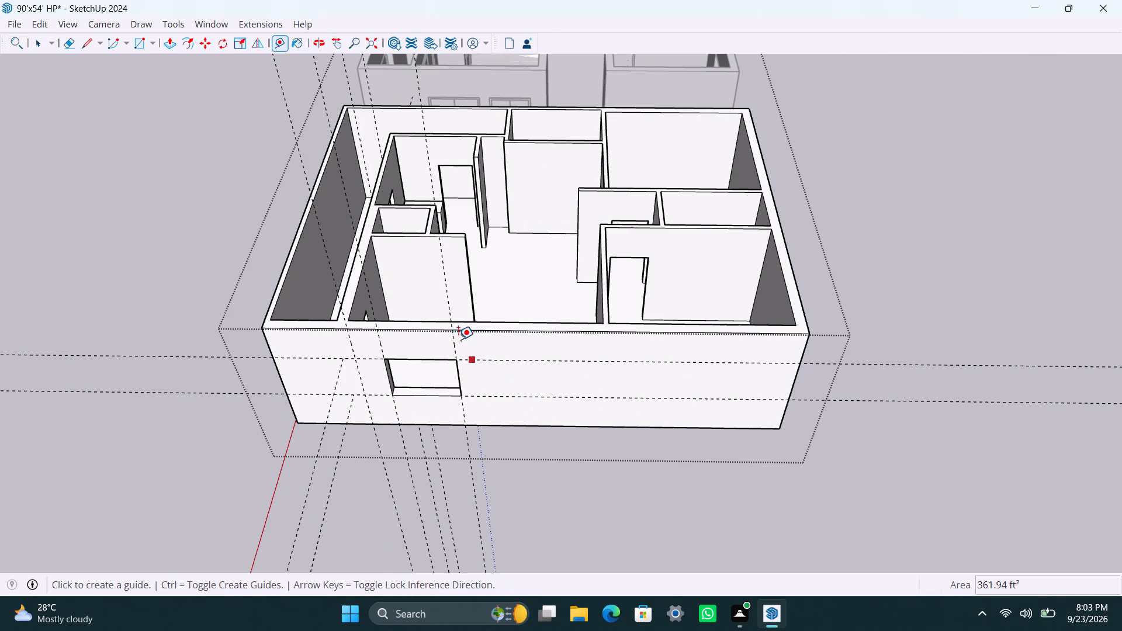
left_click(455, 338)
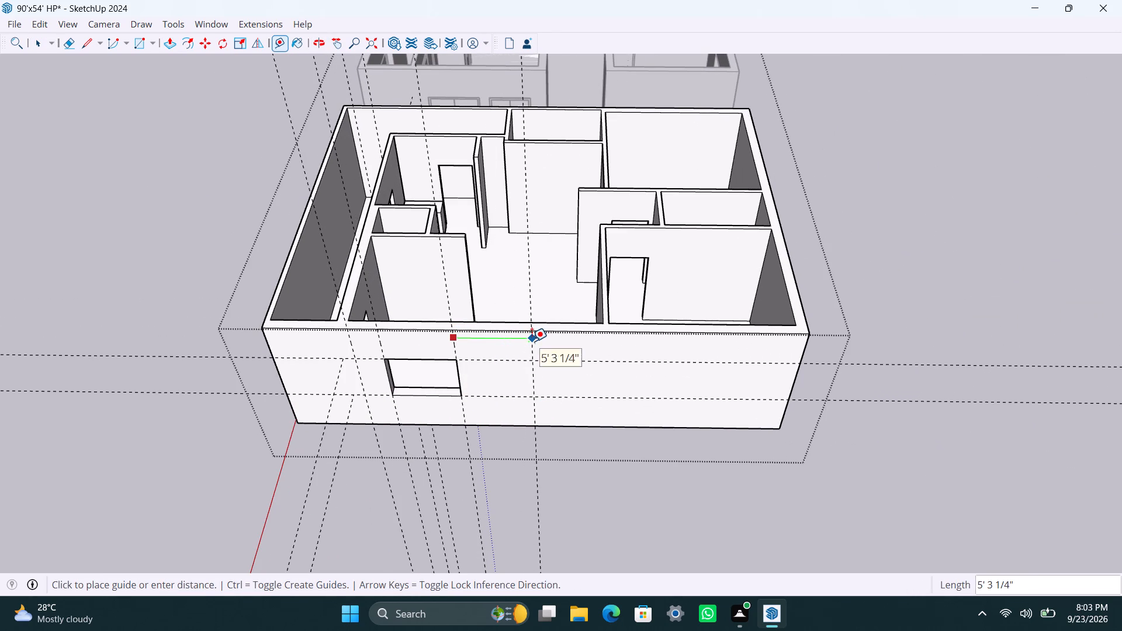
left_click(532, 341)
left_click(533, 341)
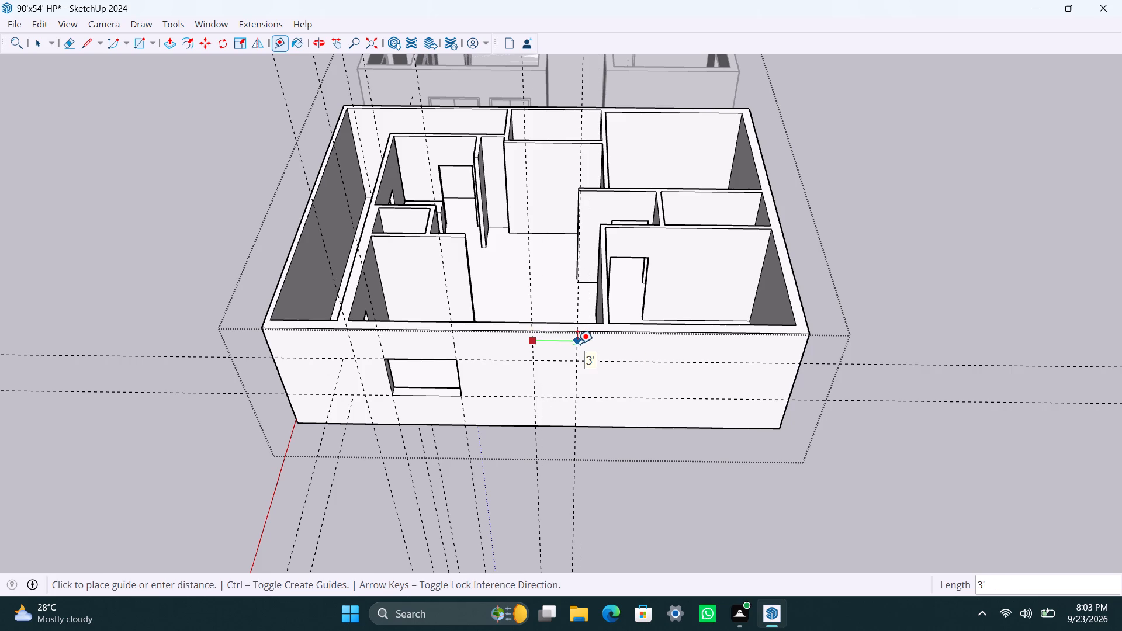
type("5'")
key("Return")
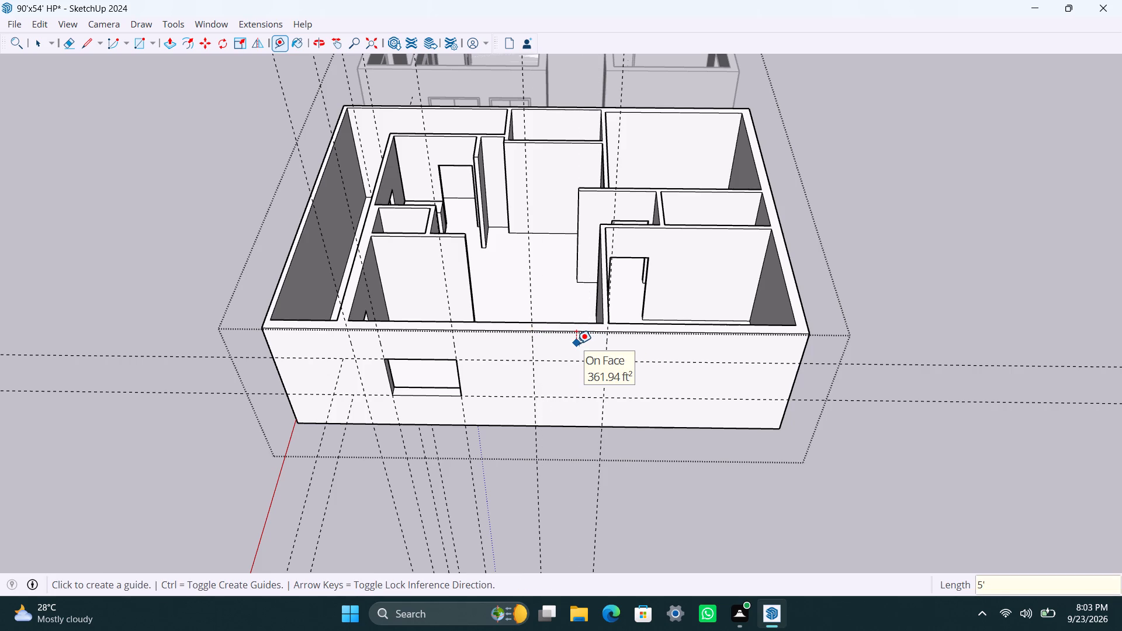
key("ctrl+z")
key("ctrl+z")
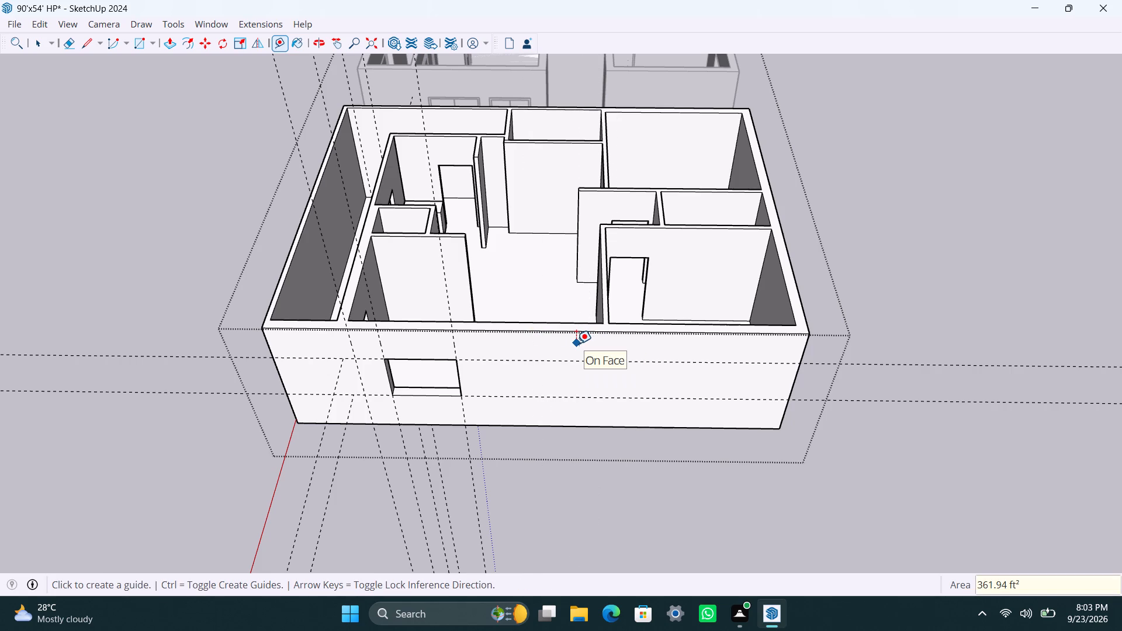
Place a vertical guide about 4'2" past the new window's far side and another 5' beyond it.
left_click(453, 346)
left_click(516, 342)
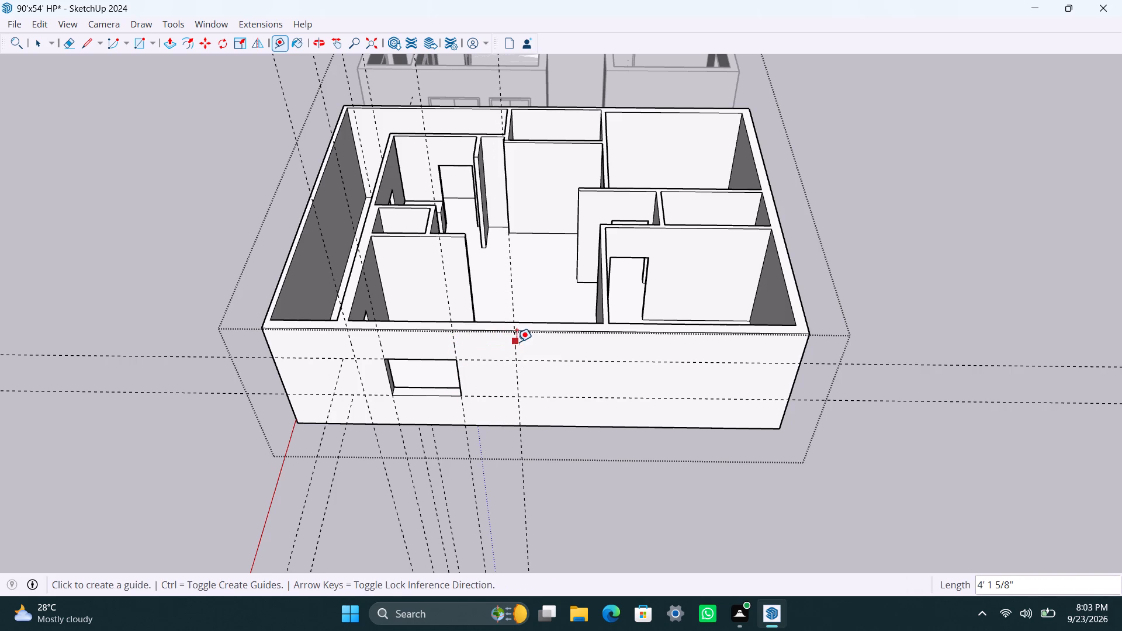
left_click(517, 342)
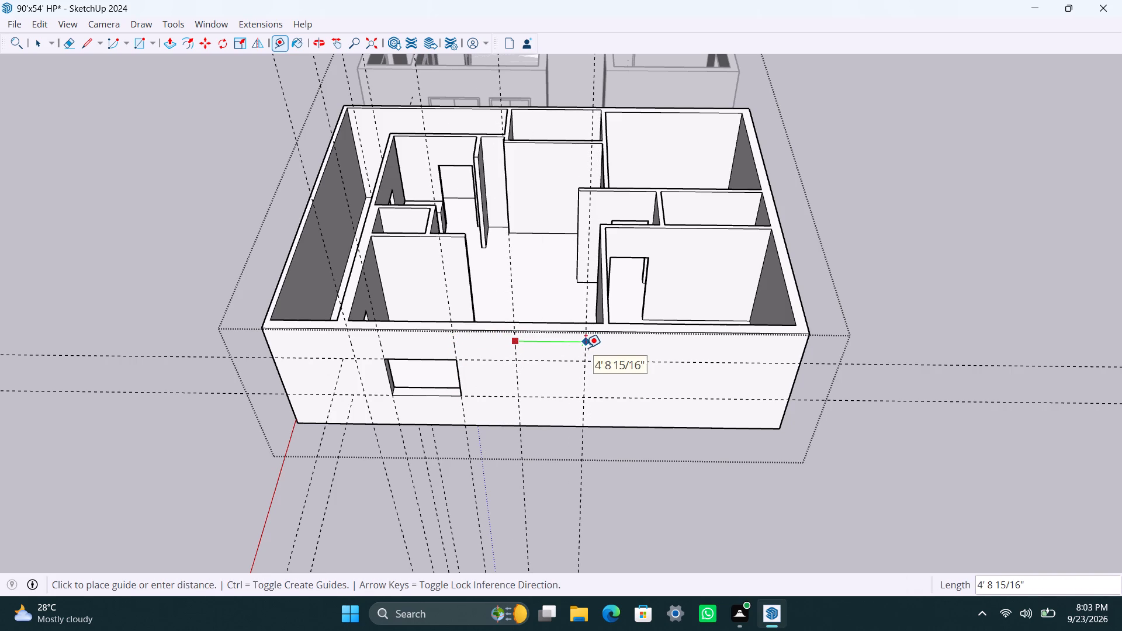
type("5'")
key("Return")
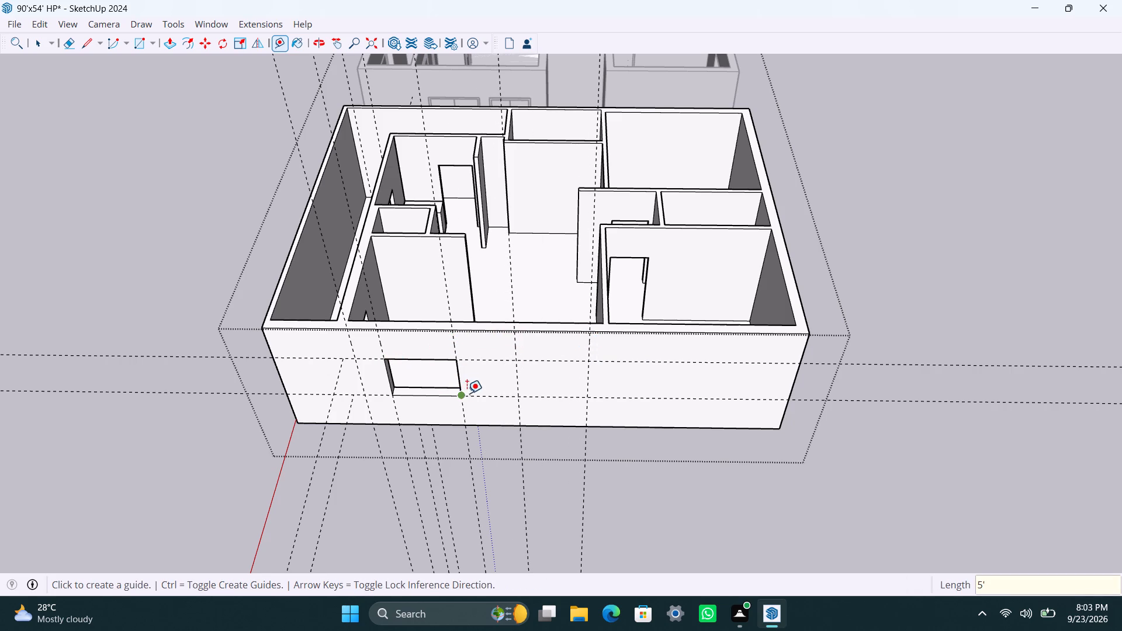
key("space")
Draw a second 5' by 4' window rectangle between the new guides and push it 9" through the outer wall.
scroll(486, 394, "up", 3)
key("r")
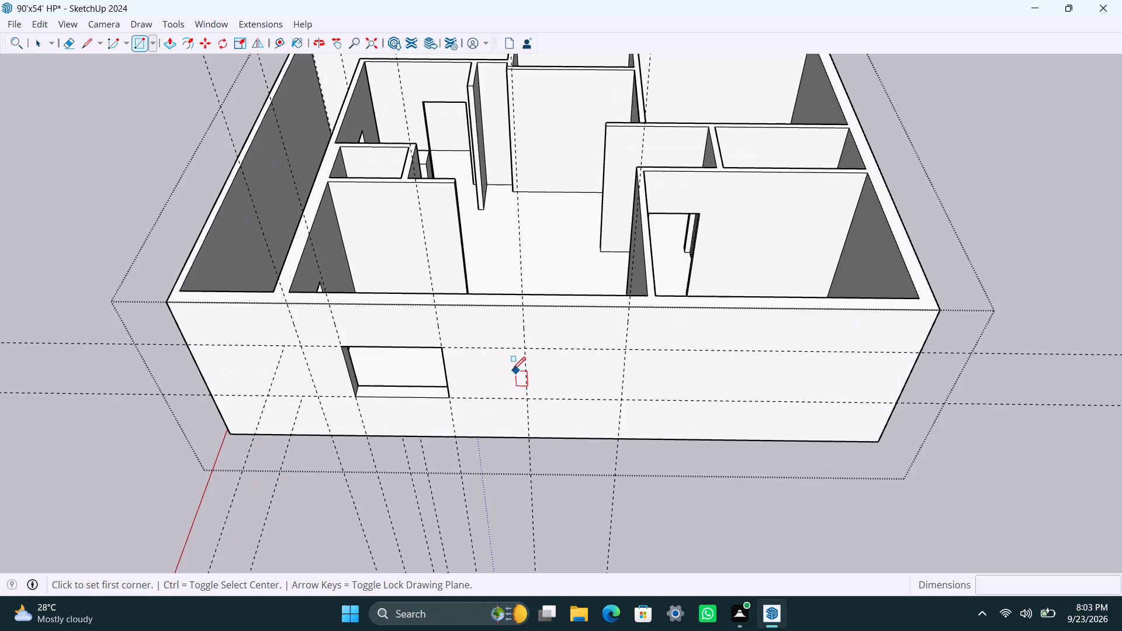
left_click(528, 349)
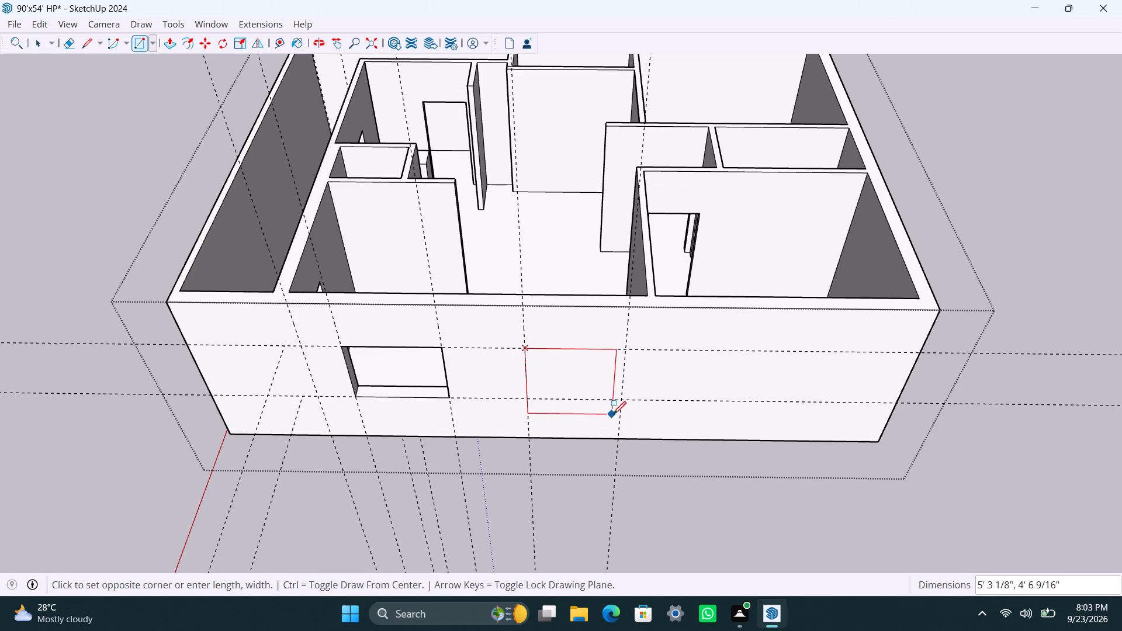
left_click(621, 400)
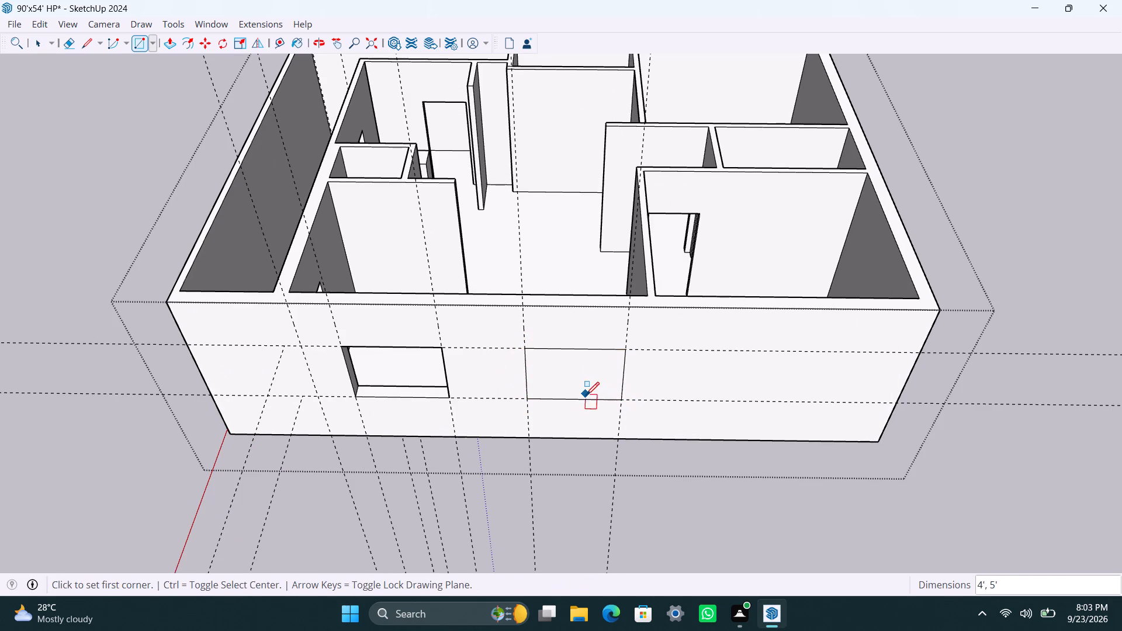
key("space")
left_click(572, 389)
key("p")
left_click_drag(572, 389, 569, 373)
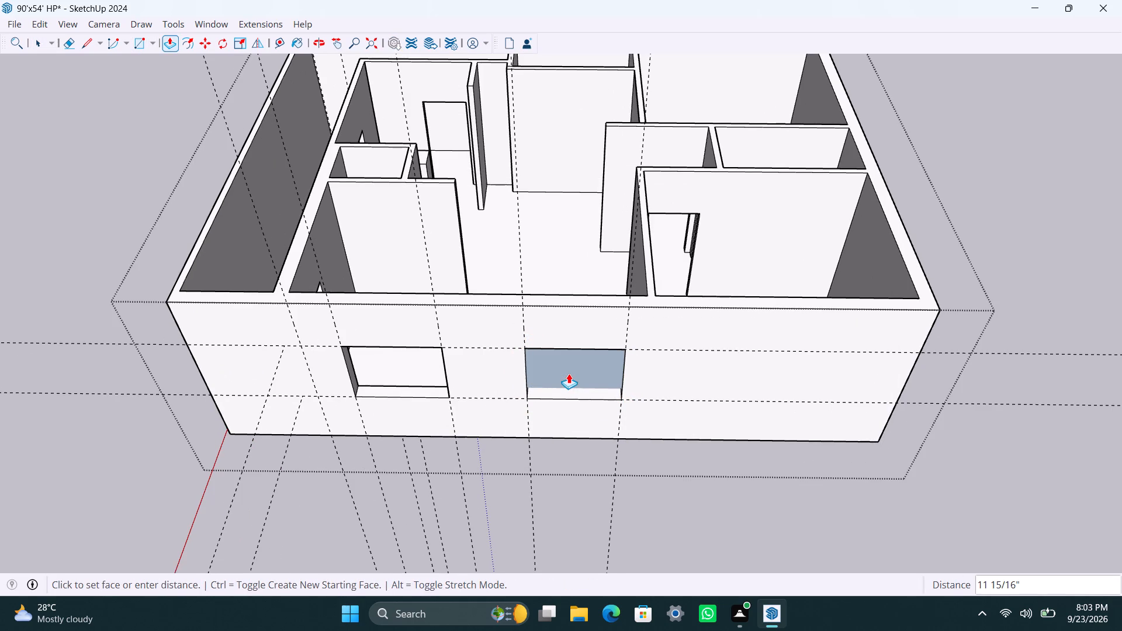
left_click_drag(569, 373, 581, 376)
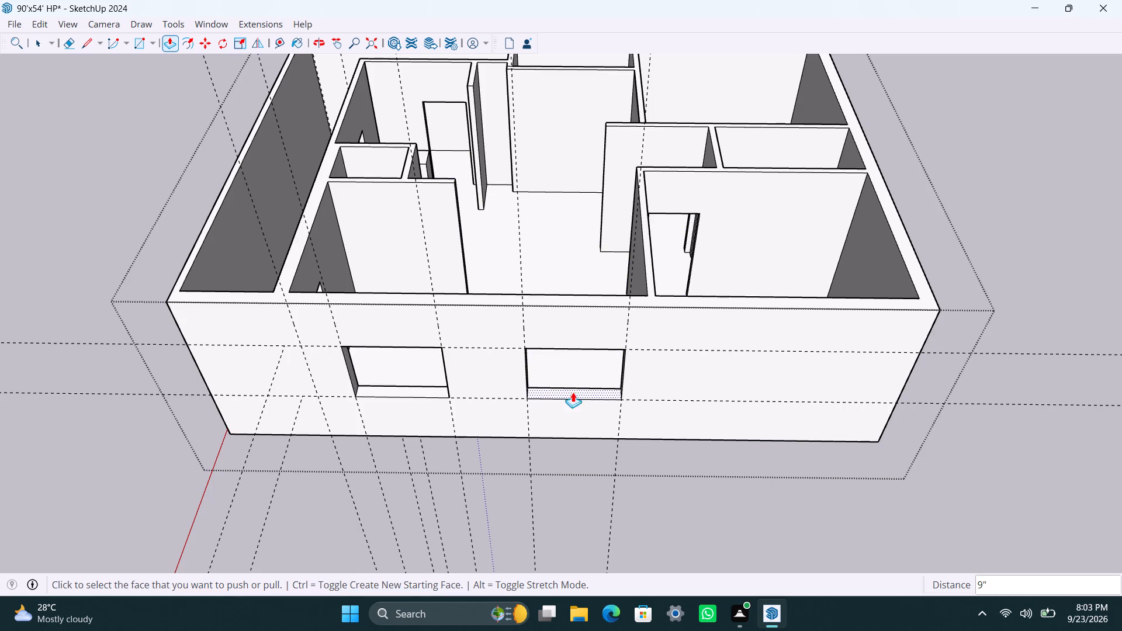
scroll(570, 390, "down", 5)
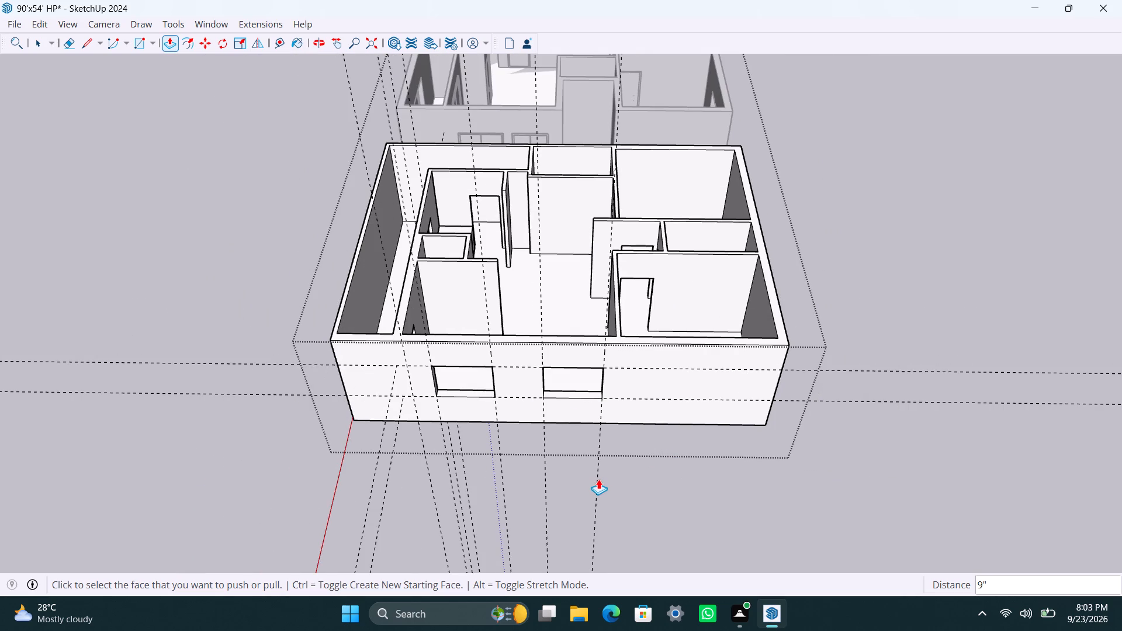
Place a vertical guide about 7'4" past the second window's far side and another 5' beyond it.
key("t")
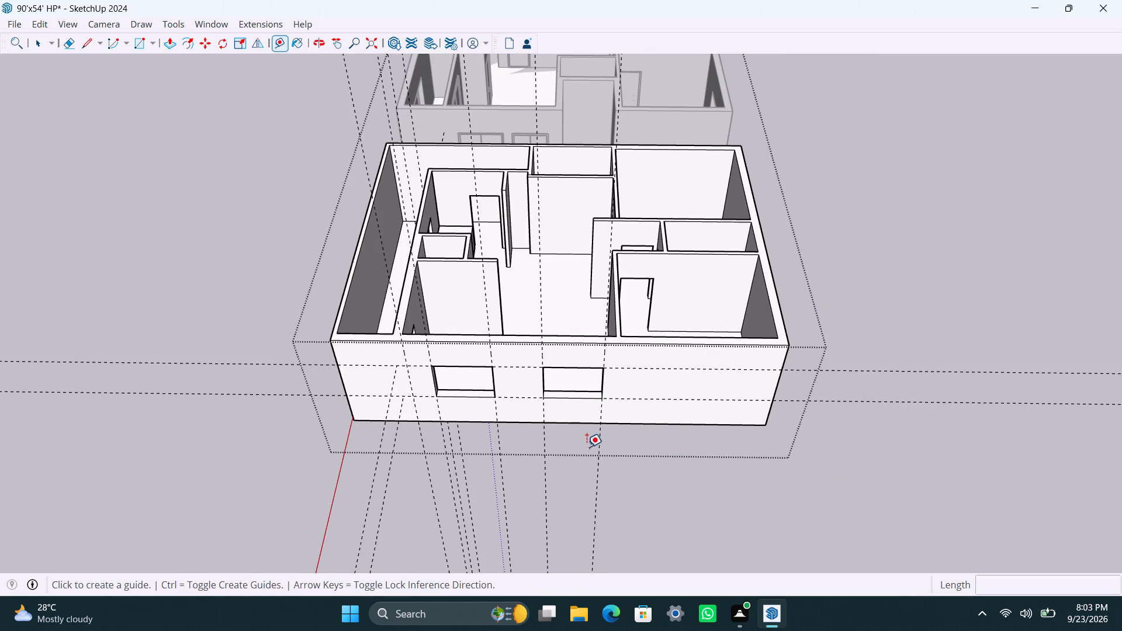
left_click(605, 414)
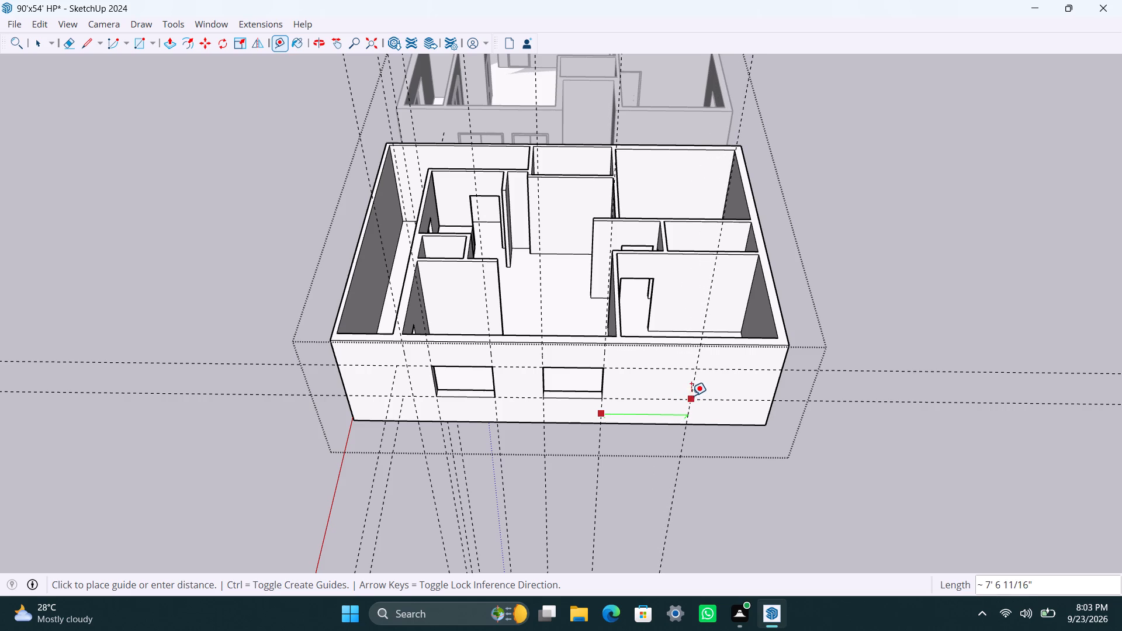
left_click(690, 389)
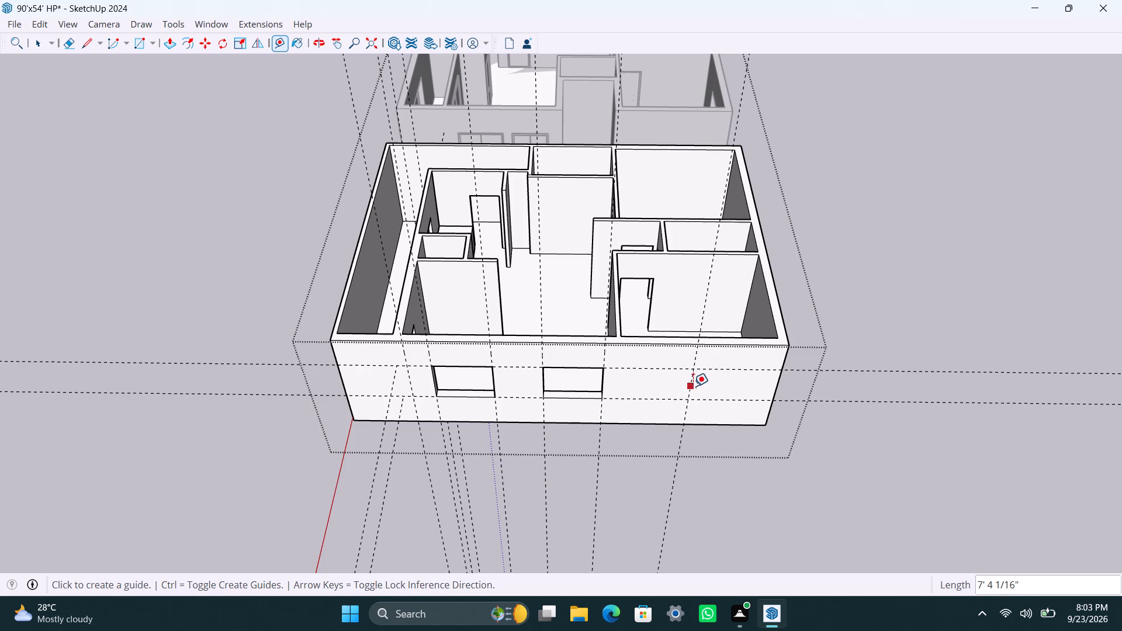
left_click(693, 386)
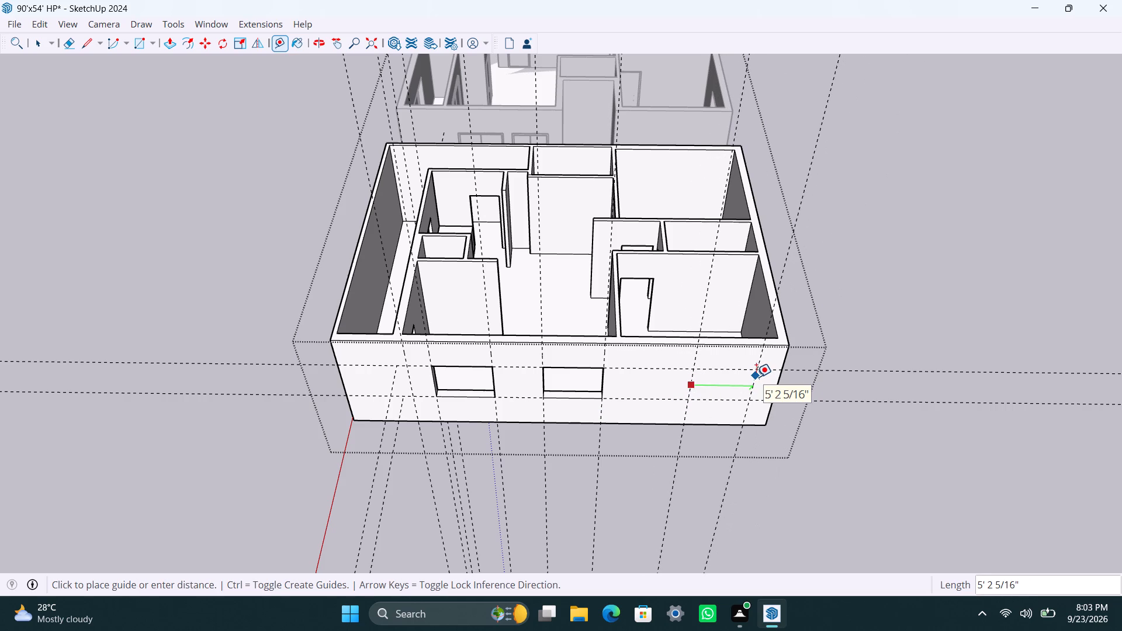
key("5")
key("apostrophe")
key("Return")
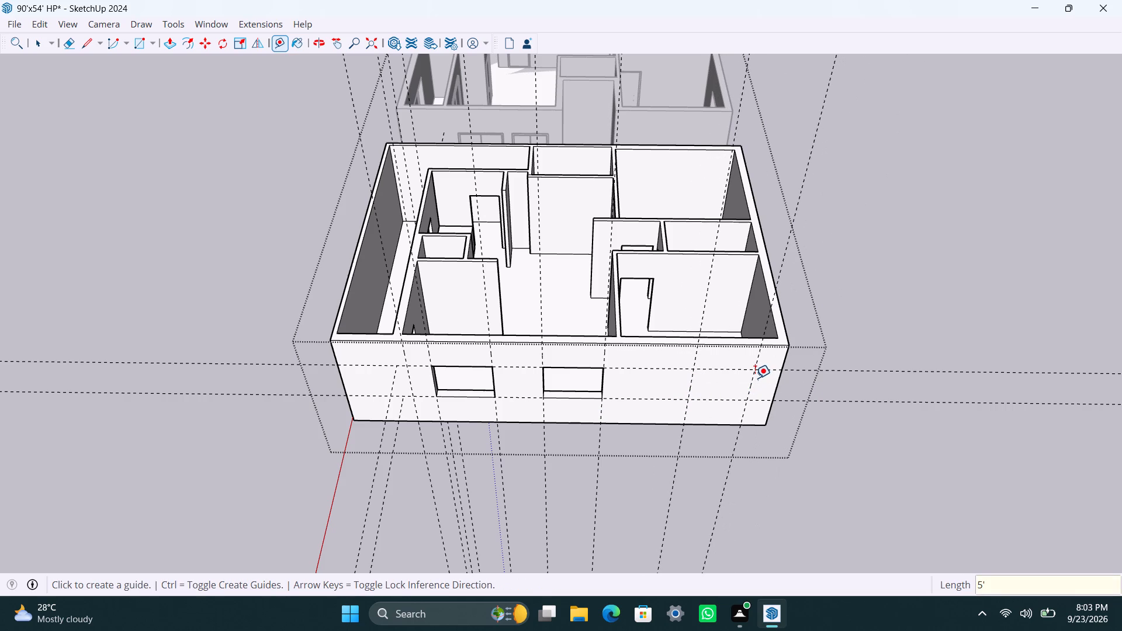
Draw a third 5' by 4' window rectangle between the new guides and push it 9" through the outer wall.
key("space")
key("r")
scroll(714, 382, "up", 6)
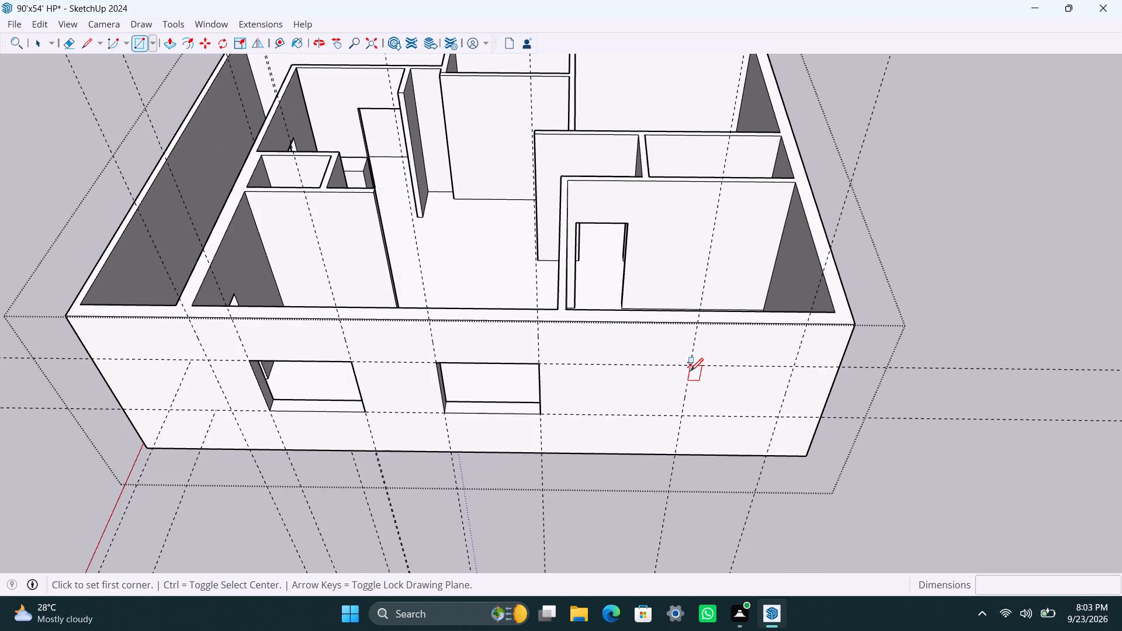
left_click(688, 365)
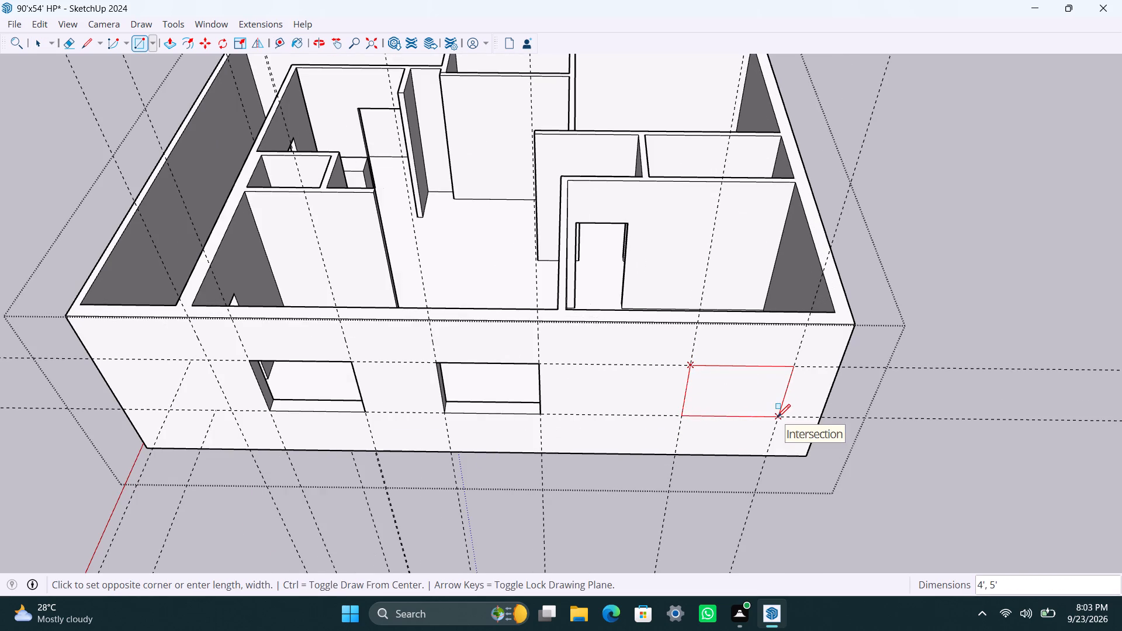
left_click(777, 417)
key("space")
left_click(716, 418)
left_click(716, 406)
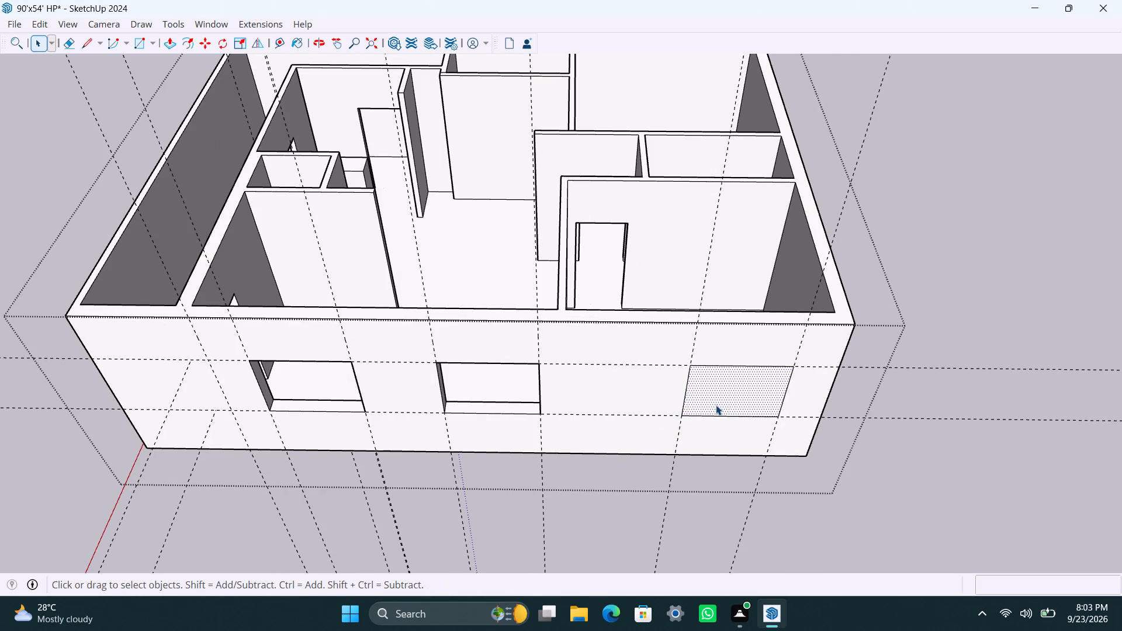
key("p")
left_click_drag(716, 405, 740, 399)
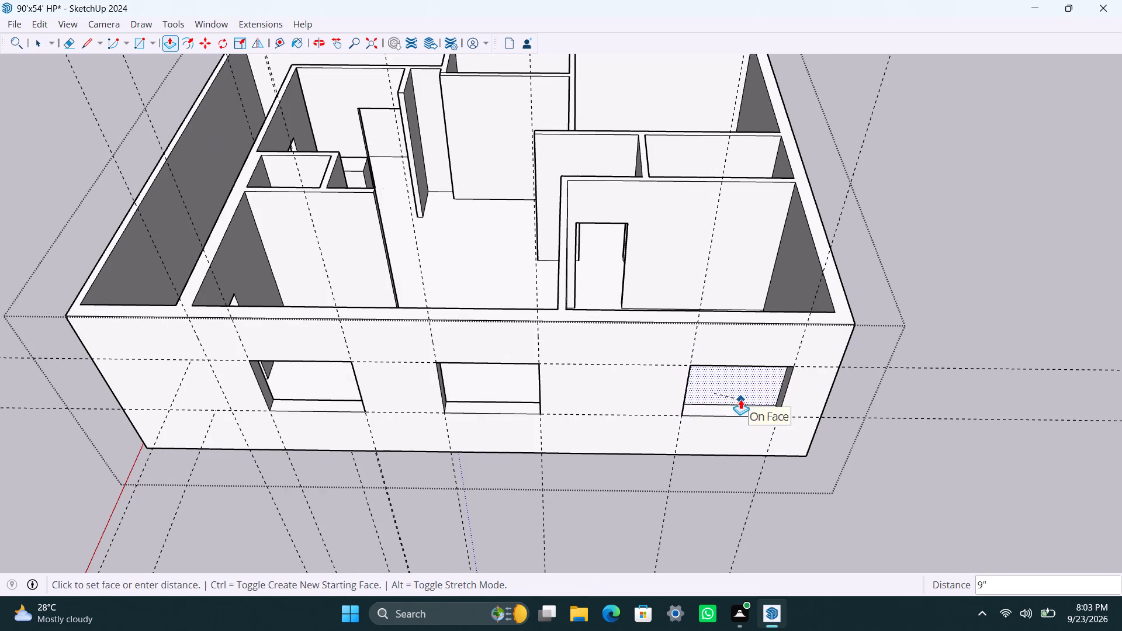
left_click_drag(740, 399, 742, 397)
On the building's blank outer wall, place a vertical guide about 10'2" from the outer corner and another 5' back toward that corner.
scroll(849, 399, "down", 4)
middle_click_drag(895, 412, 389, 374)
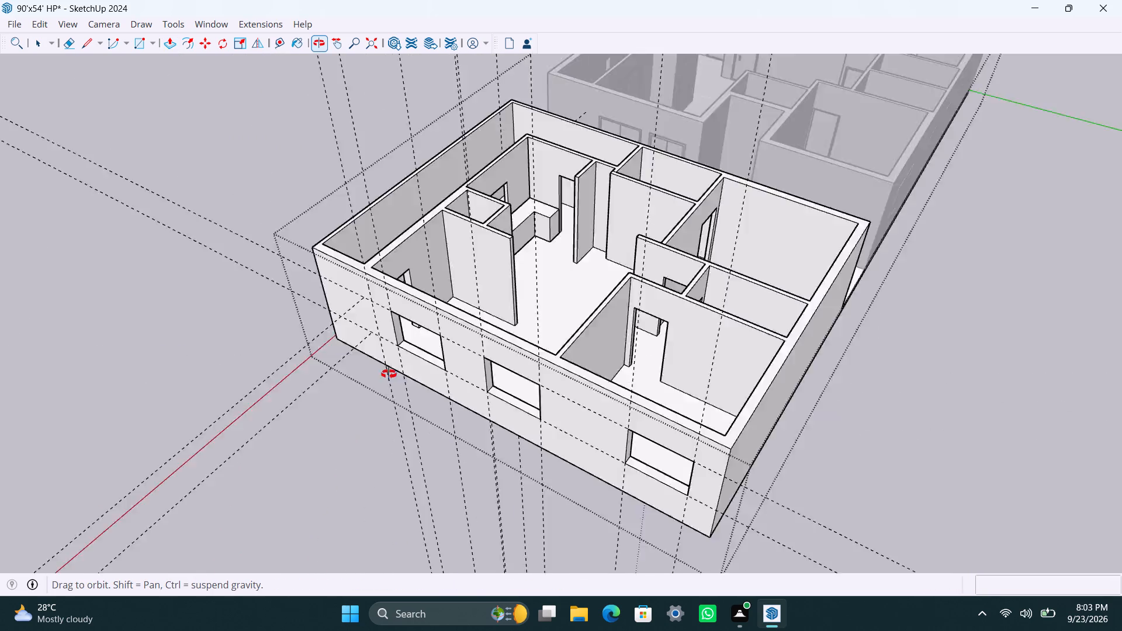
middle_click_drag(389, 374, 390, 344)
scroll(376, 377, "down", 4)
middle_click_drag(375, 405, 372, 380, "shift")
scroll(380, 392, "up", 2)
key("space")
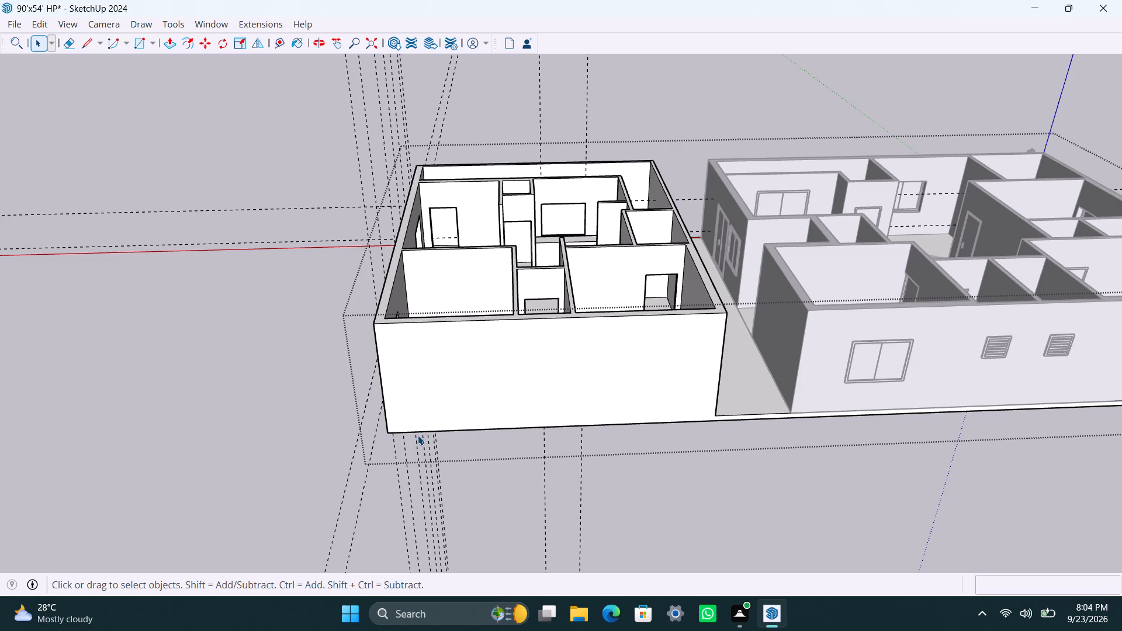
key("t")
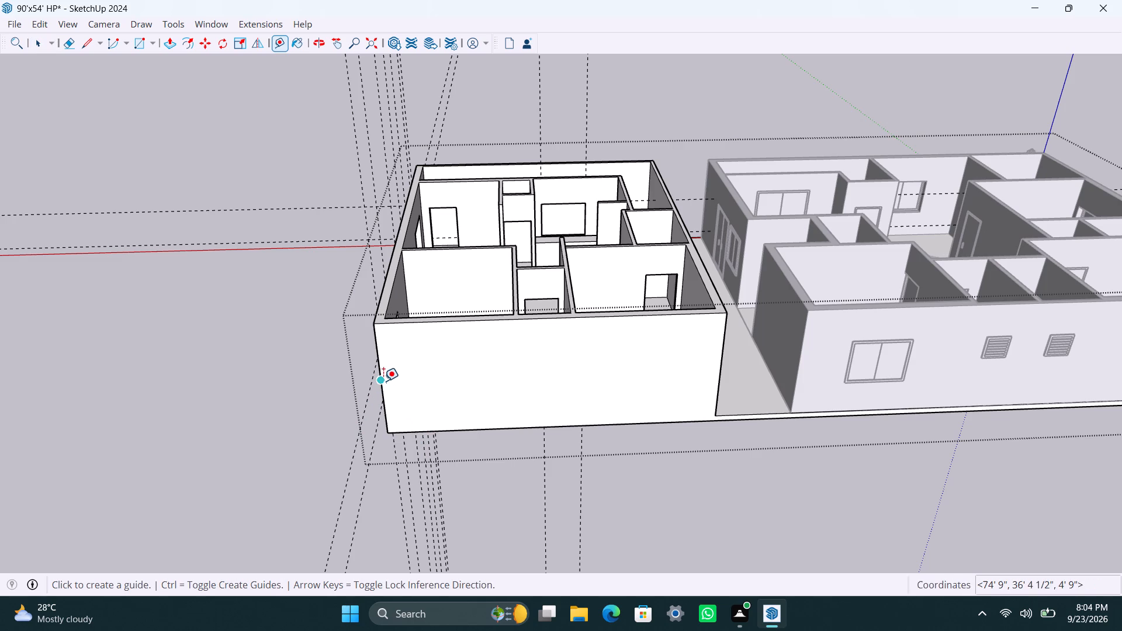
left_click(382, 379)
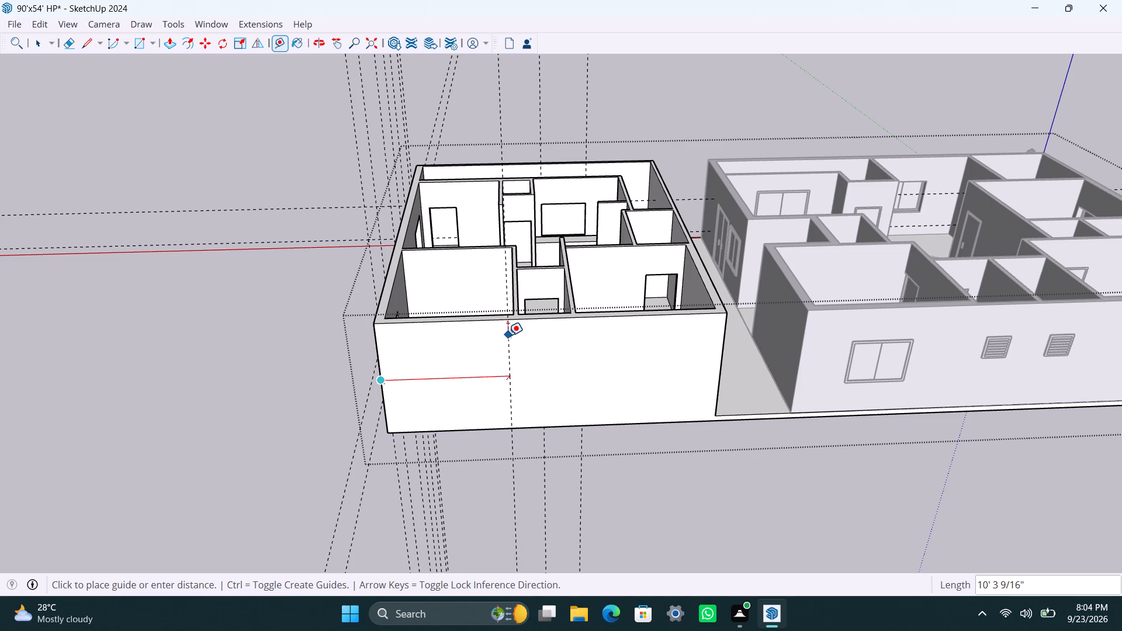
left_click(507, 337)
left_click(504, 344)
type("5'")
key("Return")
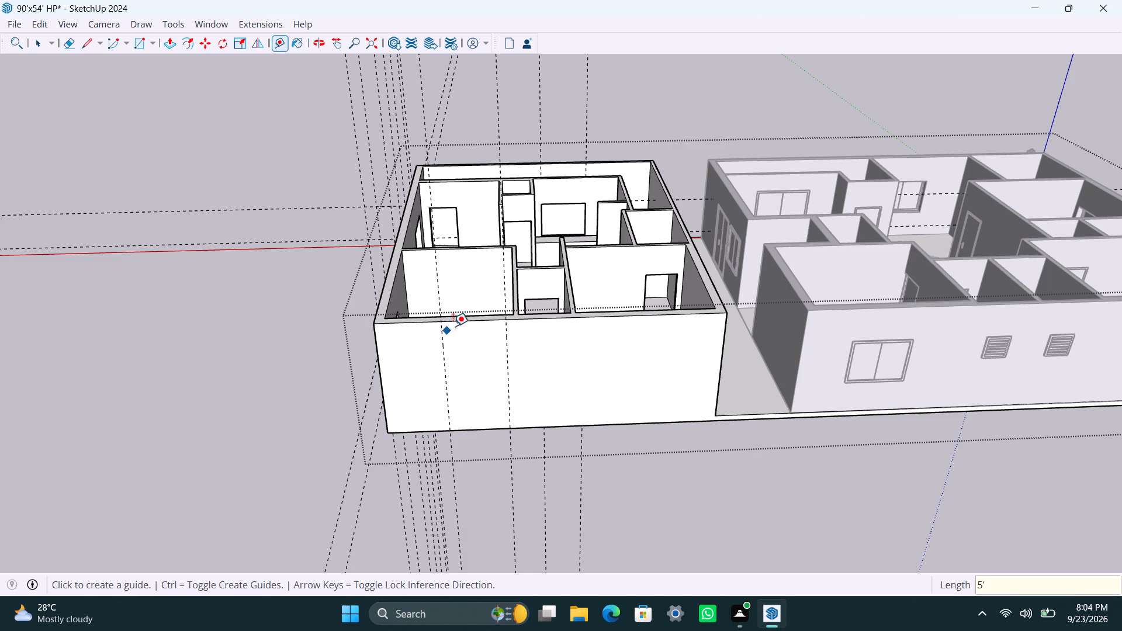
Place a horizontal guide 3' below the wall's top edge and another 4' below that guide.
left_click(456, 323)
type("3'")
key("Return")
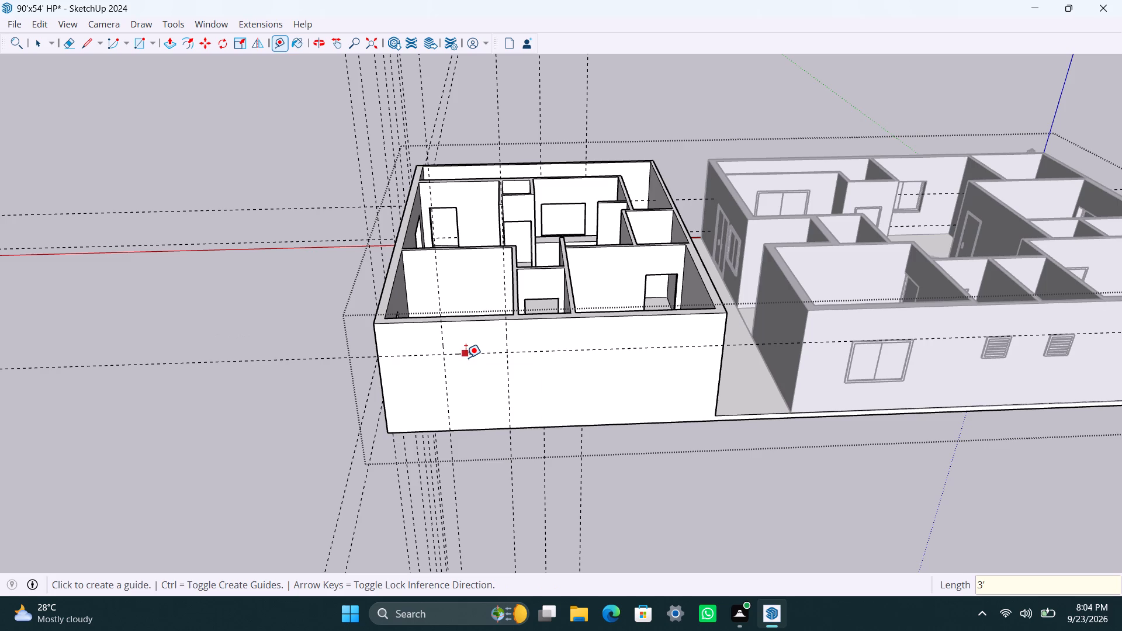
left_click(467, 358)
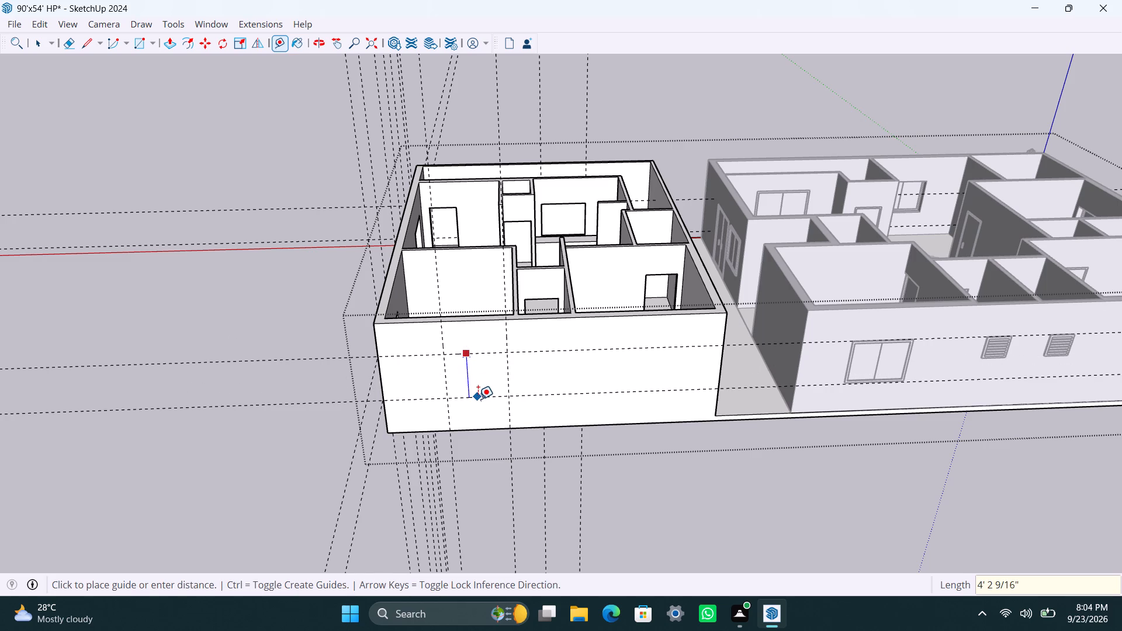
type("4'")
key("Return")
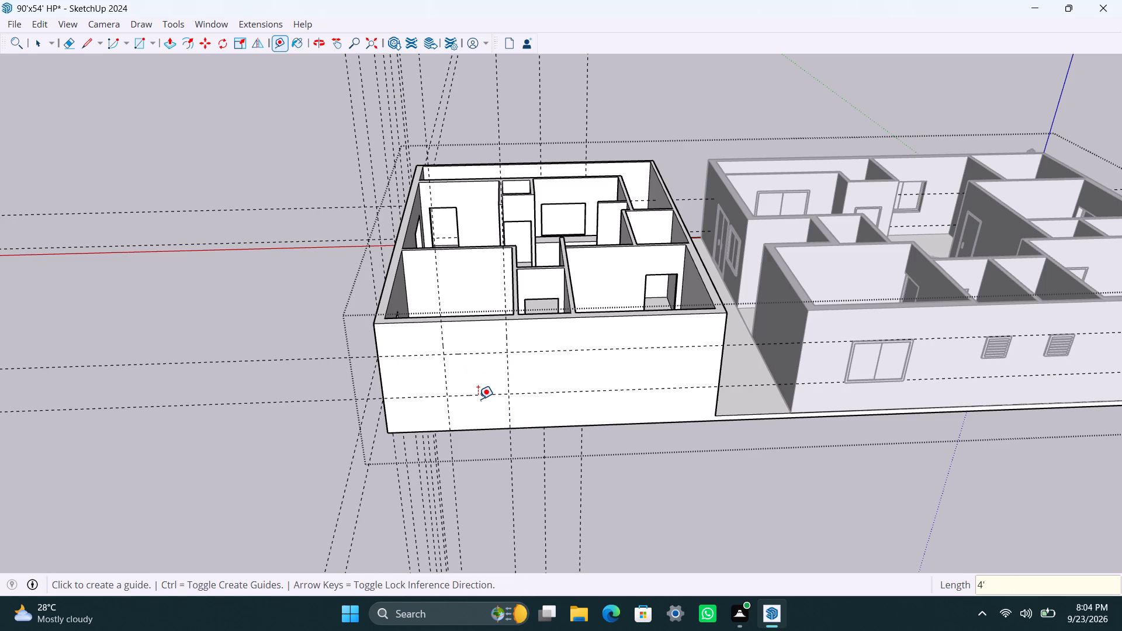
Draw a 5' by 4' window rectangle between the guides on this wall and push it through the wall.
key("space")
type("R")
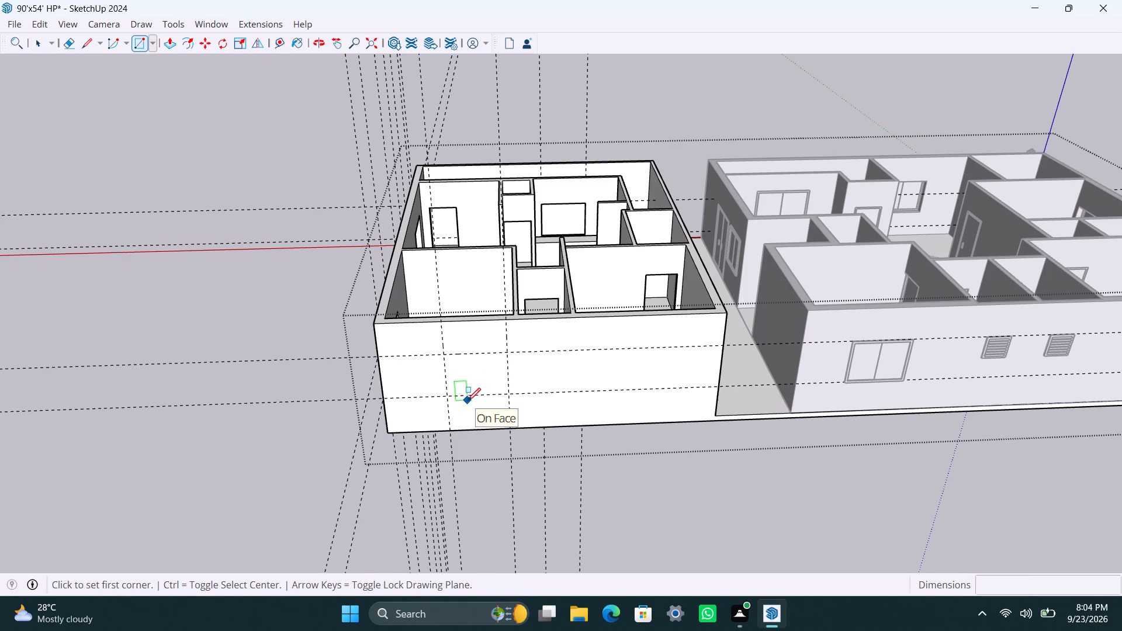
scroll(458, 356, "up", 2)
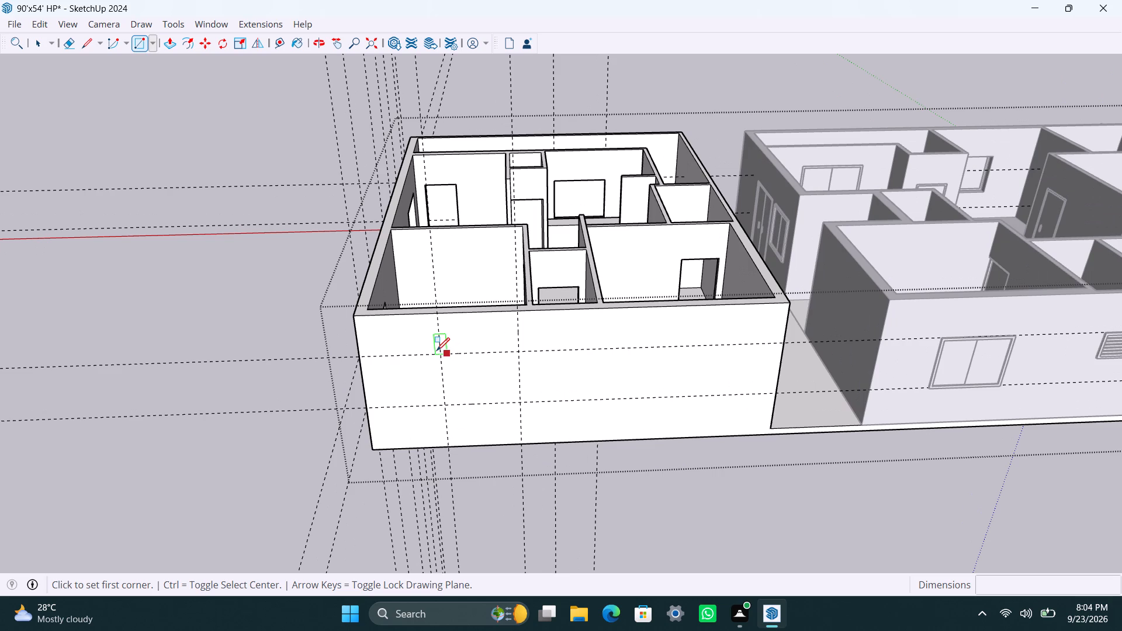
left_click(437, 352)
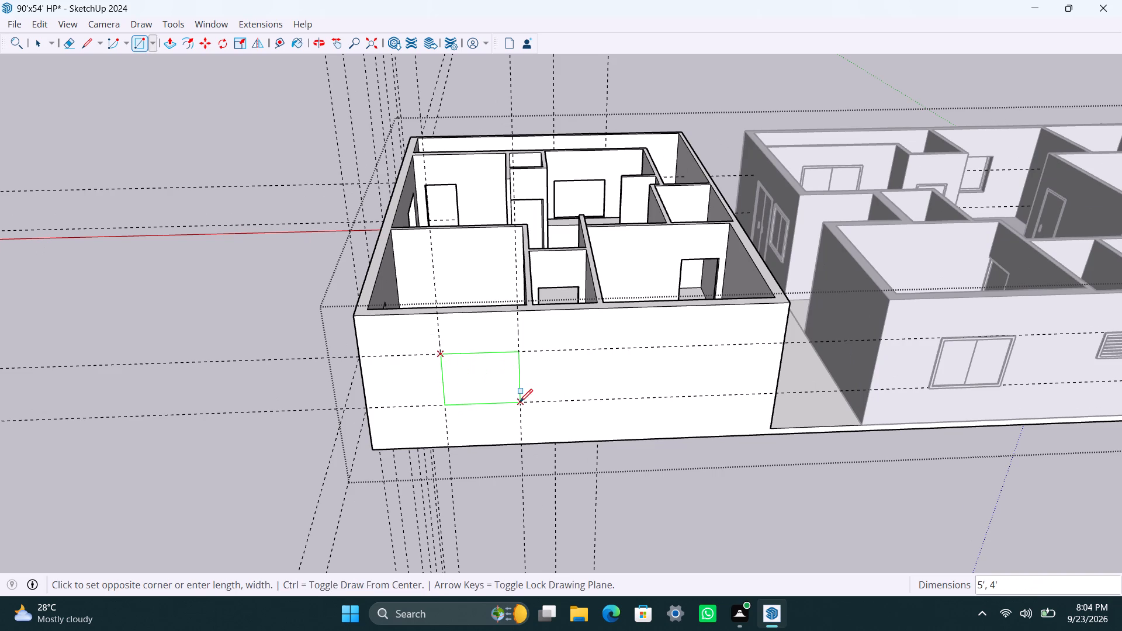
left_click(520, 401)
key("space")
left_click(462, 389)
key("p")
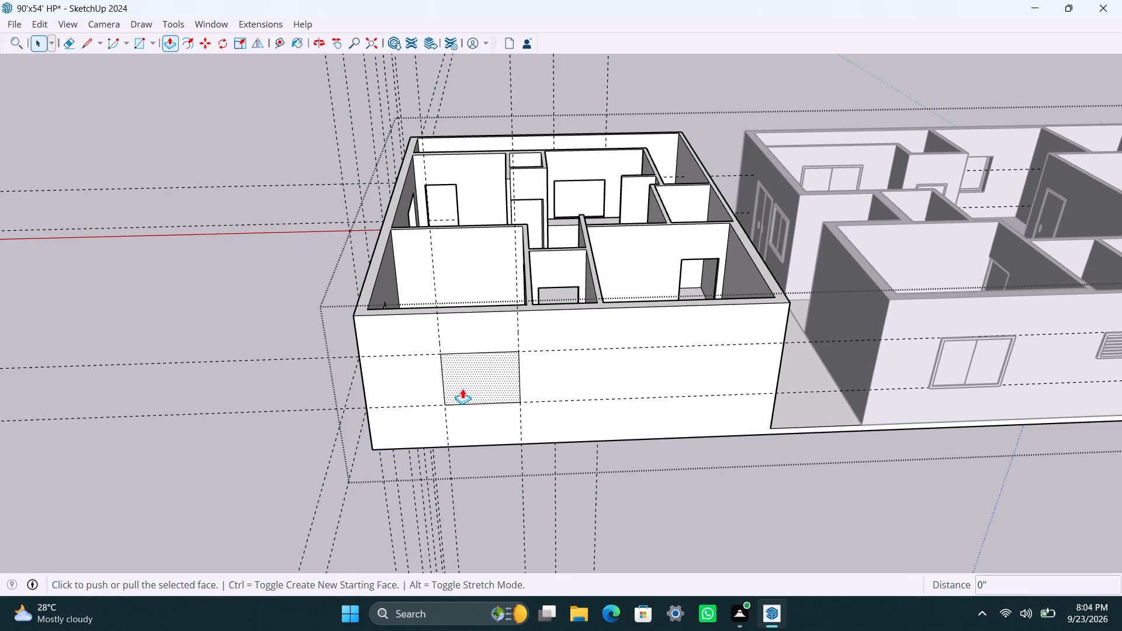
left_click_drag(462, 388, 472, 367)
key("space")
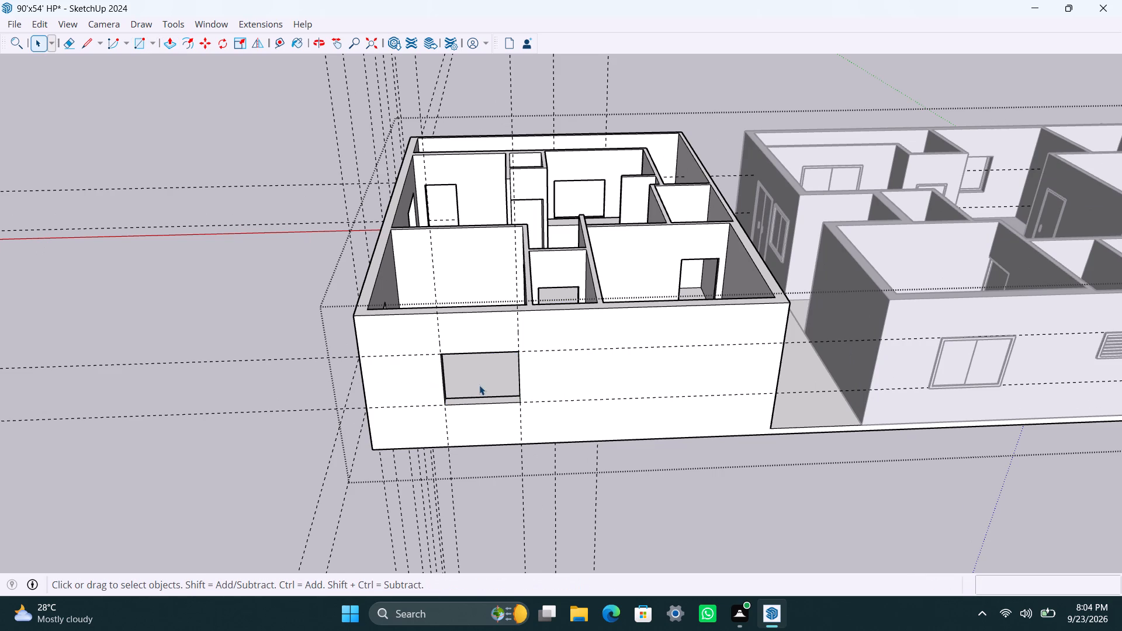
Place vertical guides about 2' and 4' past the new window's inner side, plus a horizontal guide 2' below the window-head guide.
key("t")
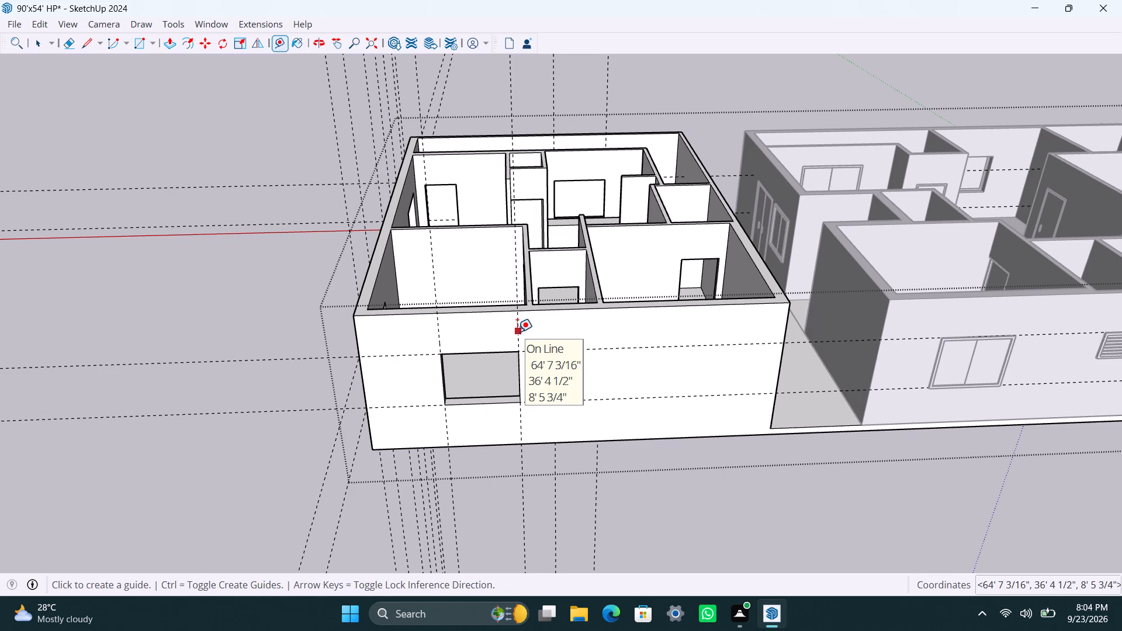
left_click(517, 332)
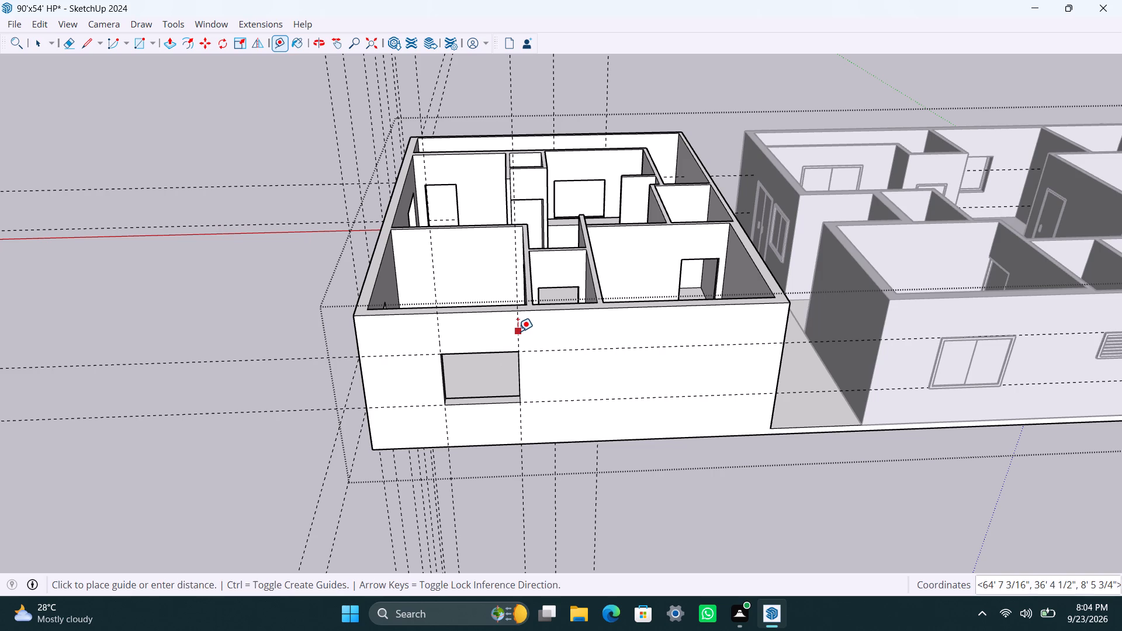
left_click(550, 337)
left_click(550, 336)
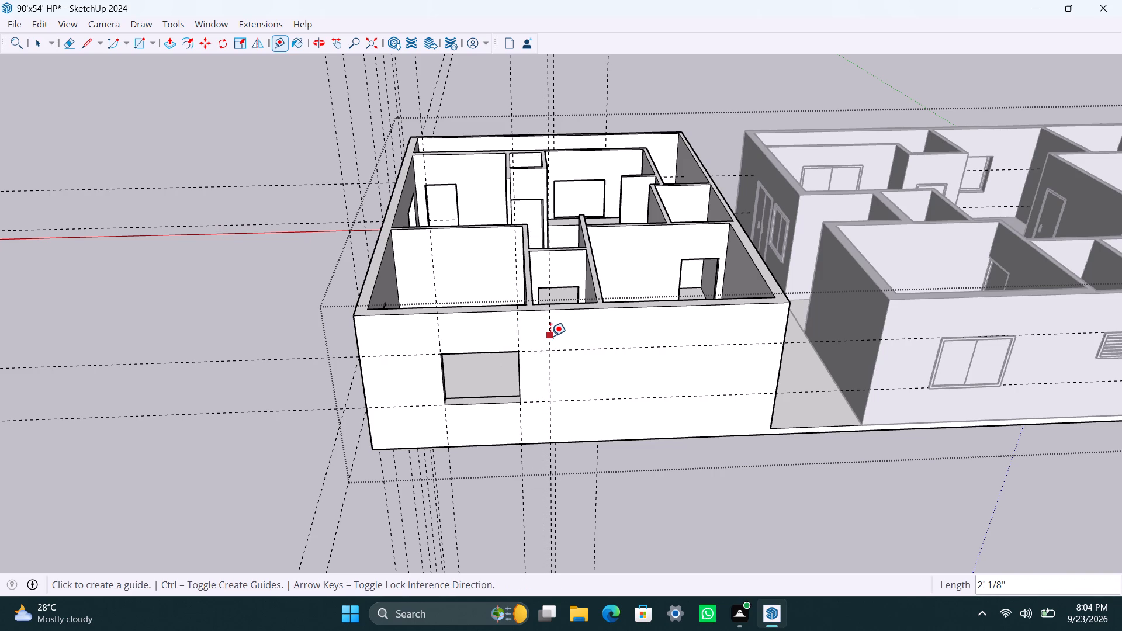
type("2'")
key("Return")
left_click(571, 349)
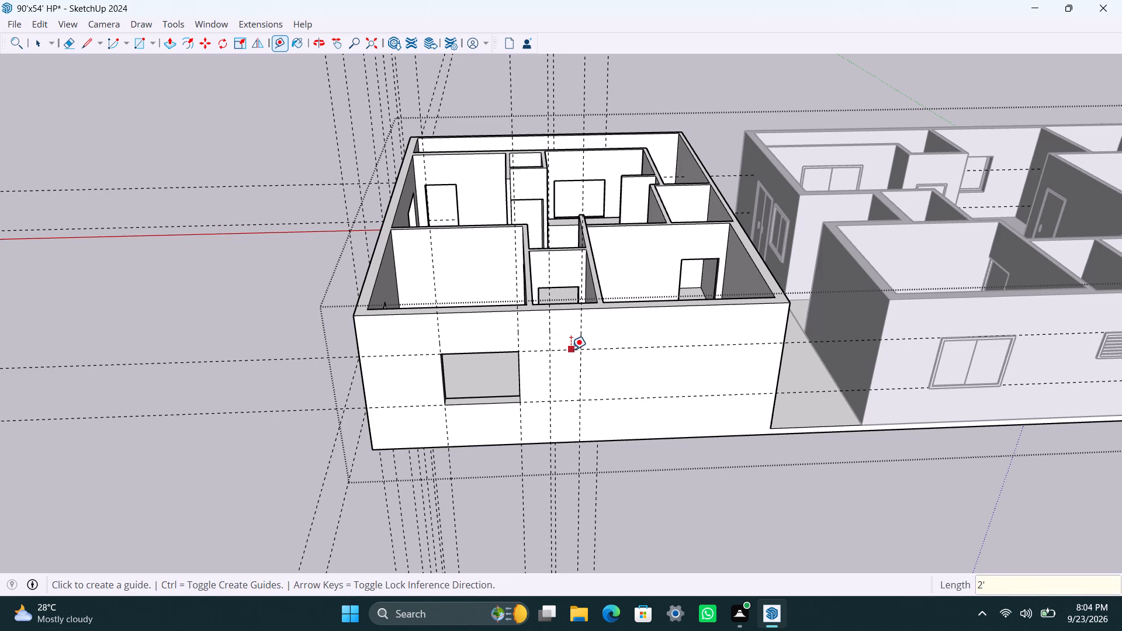
type("2'")
key("Return")
key("space")
Draw a 2' by 2' ventilation opening between the new guides and push it 9" through the wall.
scroll(565, 384, "up", 6)
middle_click_drag(560, 365, 512, 353)
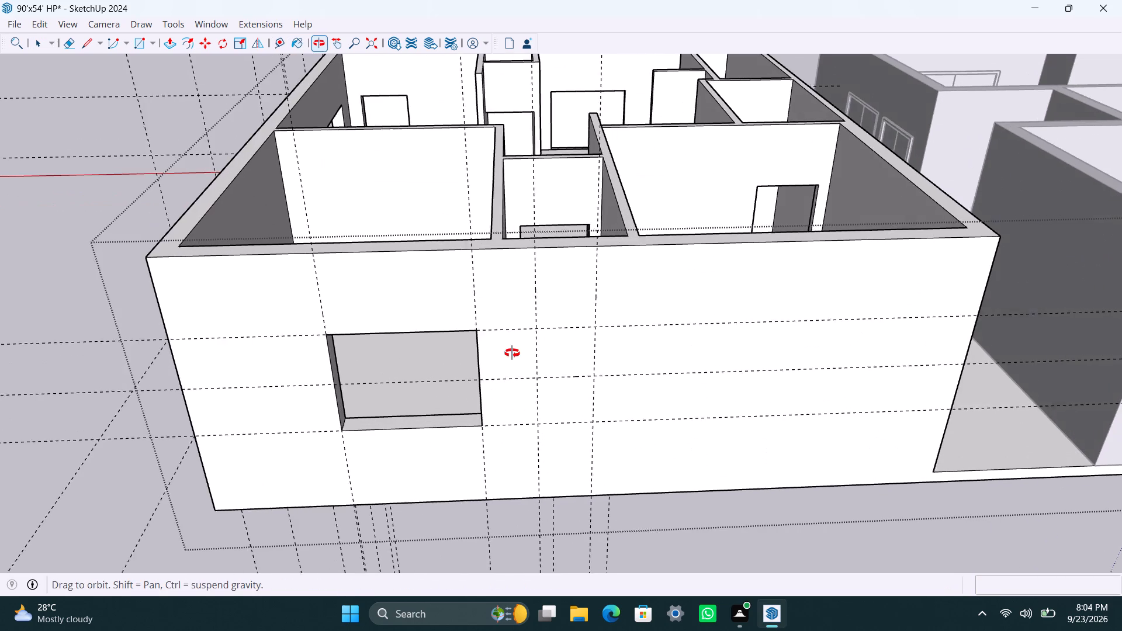
middle_click_drag(512, 353, 505, 351)
scroll(514, 352, "up", 1)
key("r")
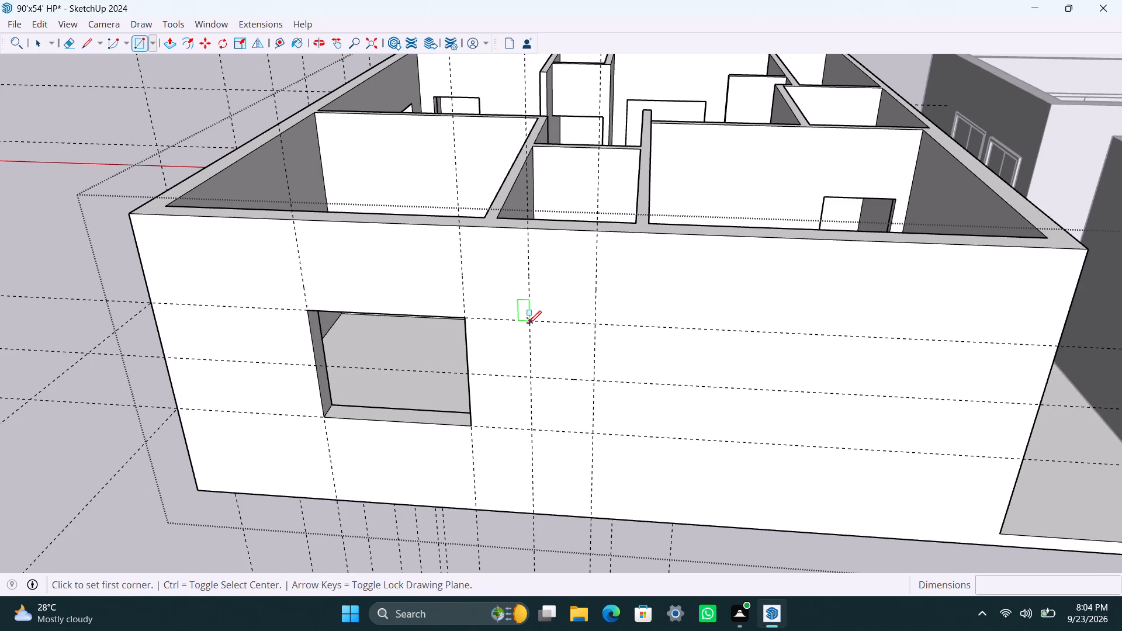
left_click(528, 324)
left_click(595, 379)
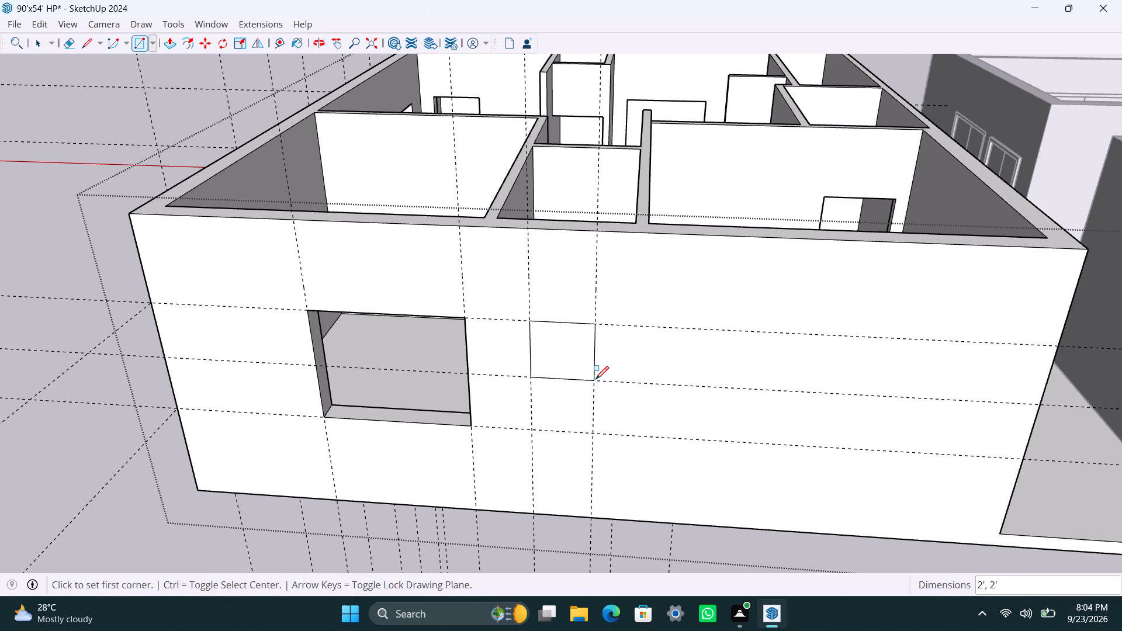
key("space")
left_click(565, 359)
key("p")
left_click_drag(565, 359, 560, 342)
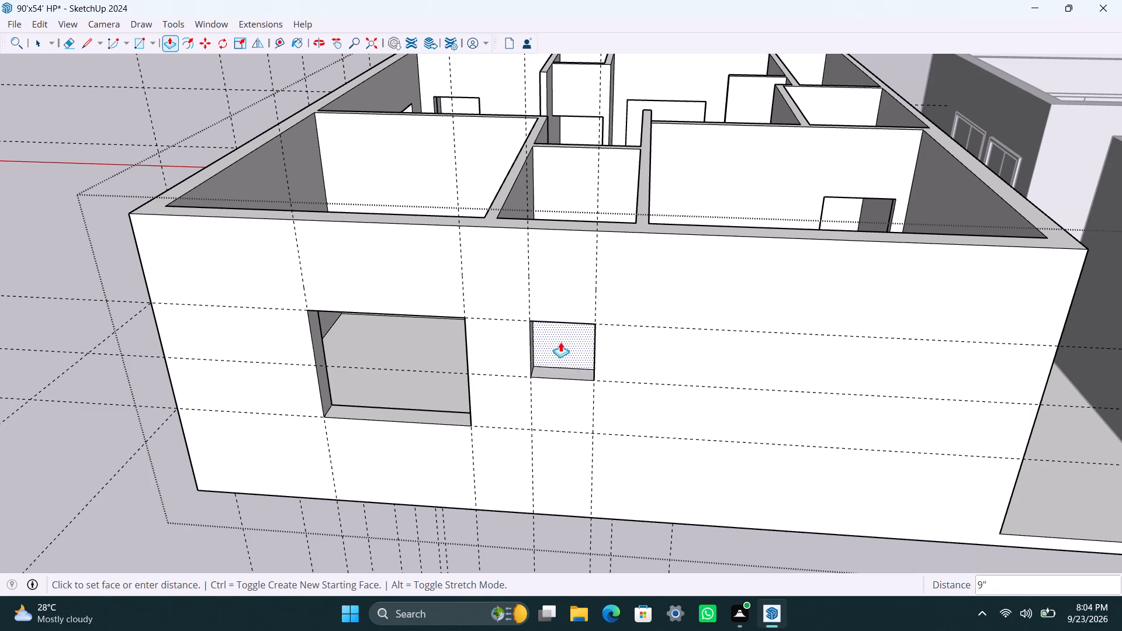
left_click_drag(560, 342, 559, 341)
key("space")
Place a vertical guide about 2' past the small opening's far side and another 5' beyond it.
scroll(564, 371, "down", 4)
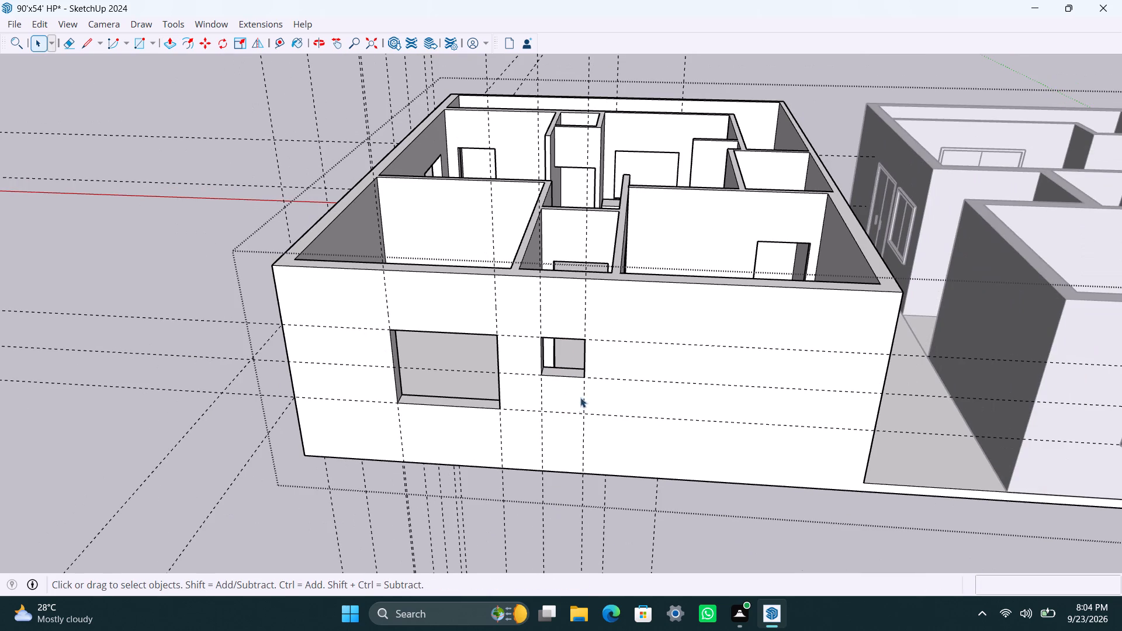
key("t")
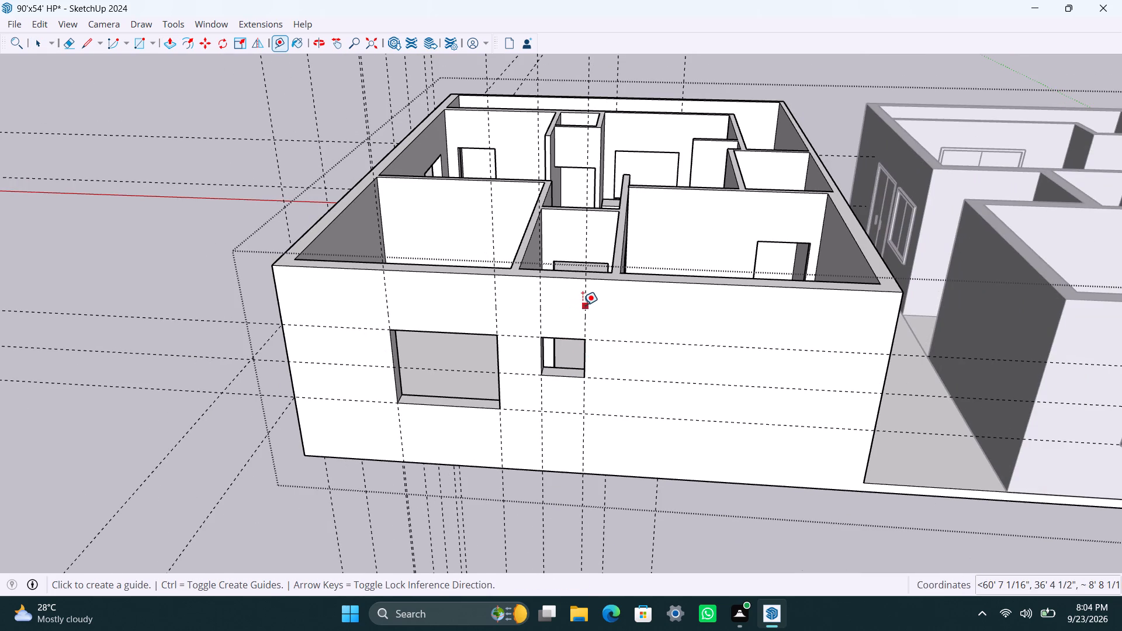
left_click(583, 305)
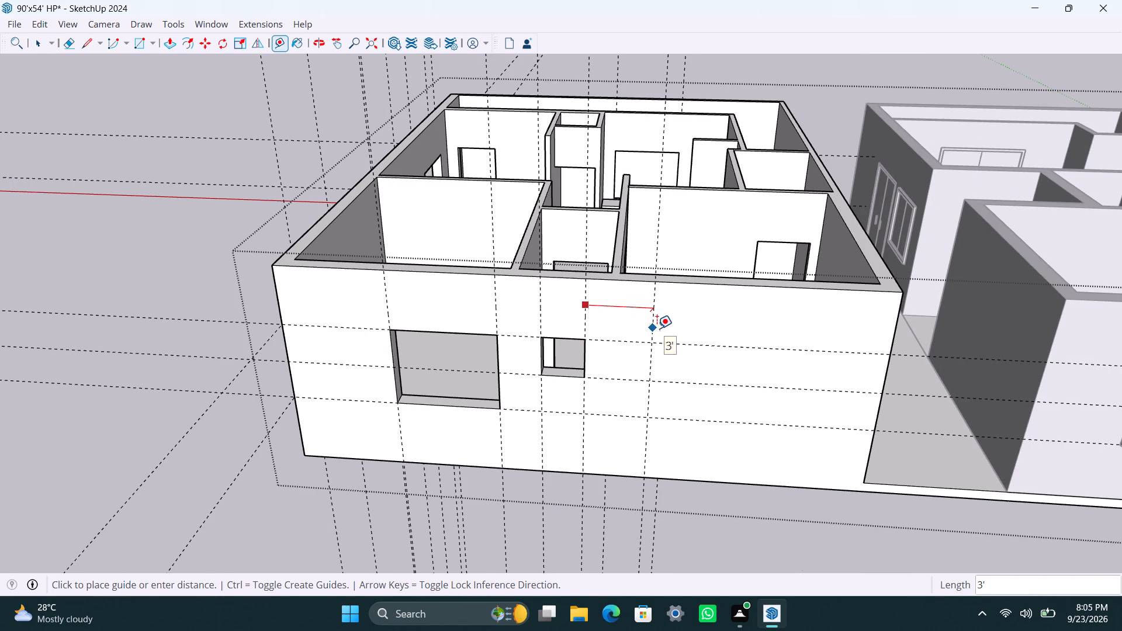
left_click(636, 301)
left_click(635, 303)
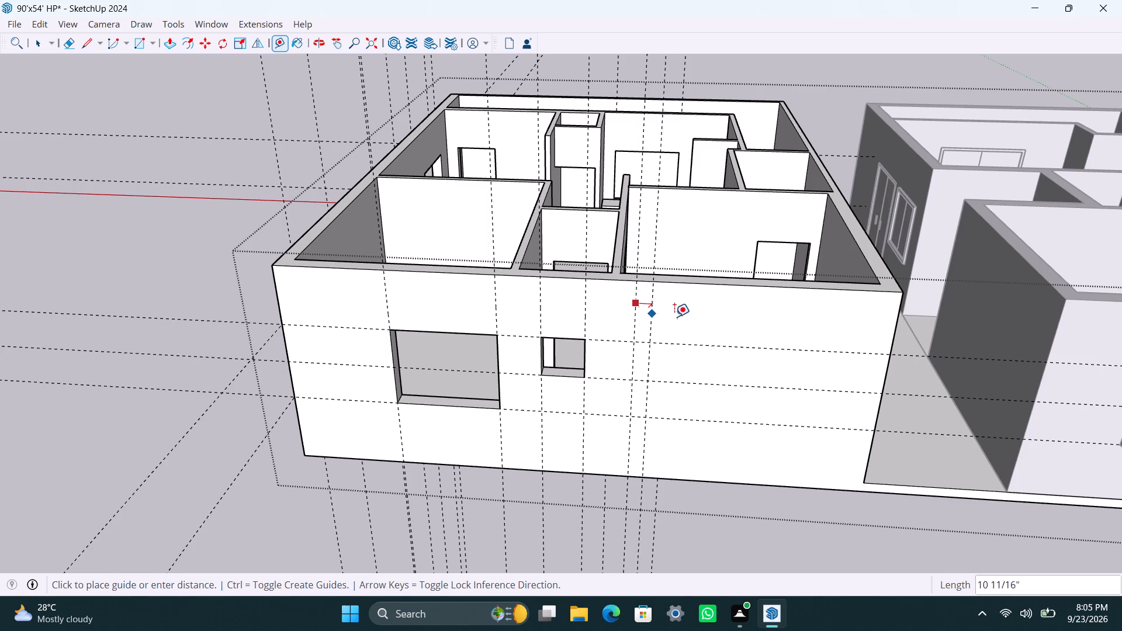
type("5'")
key("Return")
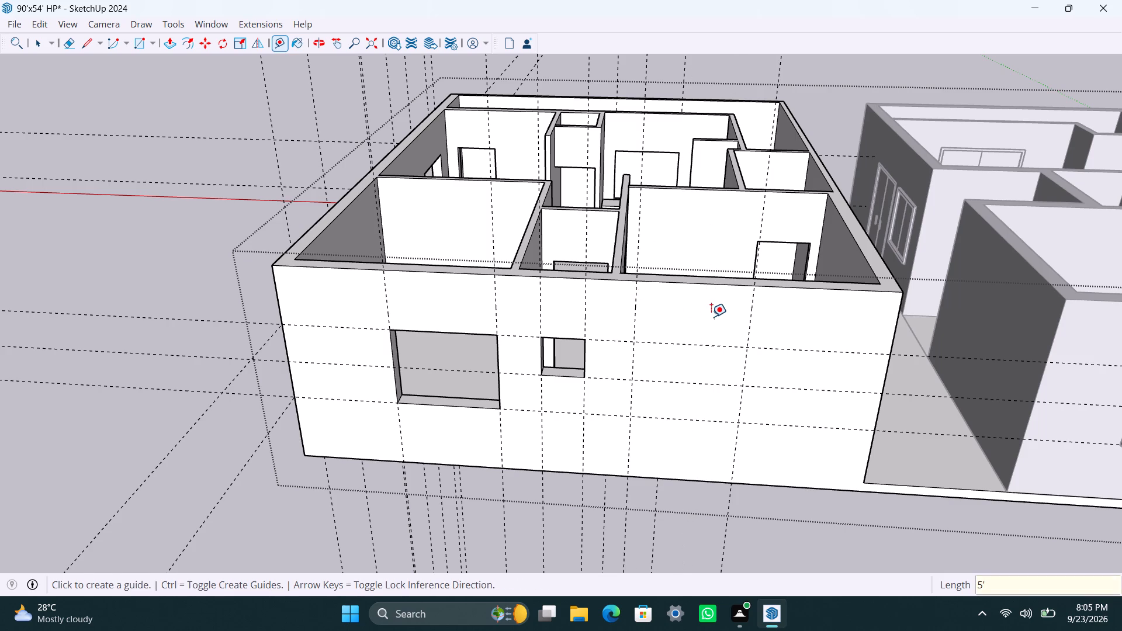
Cut a 5' by 4' window opening 9" deep through the wall between the newest guides, and save the model.
key("r")
left_click(633, 342)
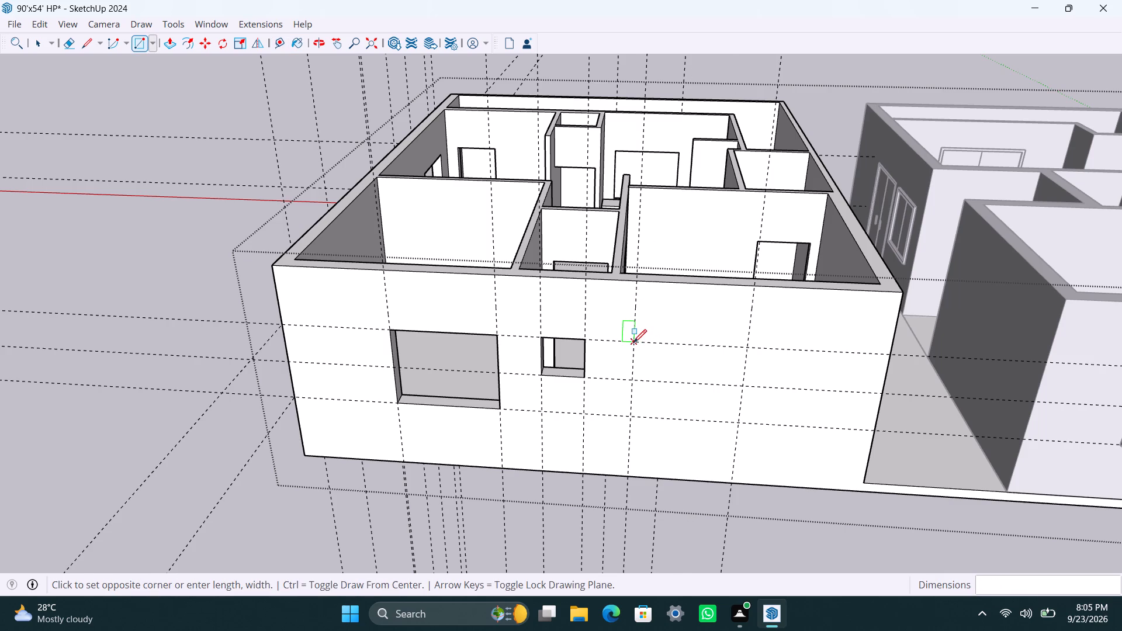
left_click(737, 425)
key("space")
left_click(701, 417)
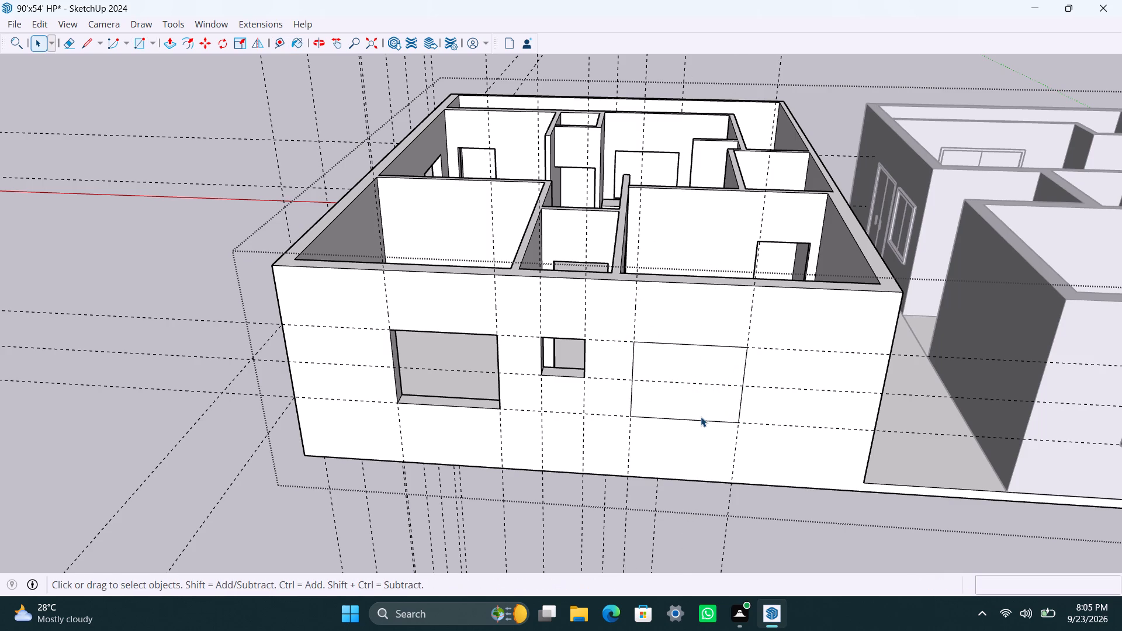
key("p")
left_click_drag(701, 414, 697, 386)
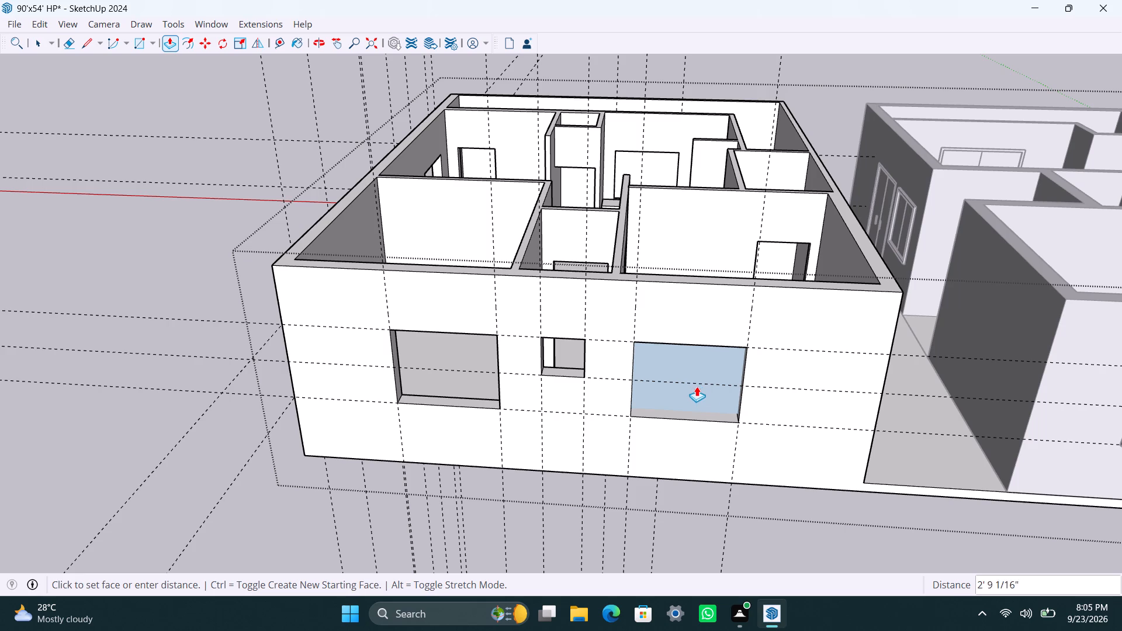
left_click_drag(697, 386, 708, 400)
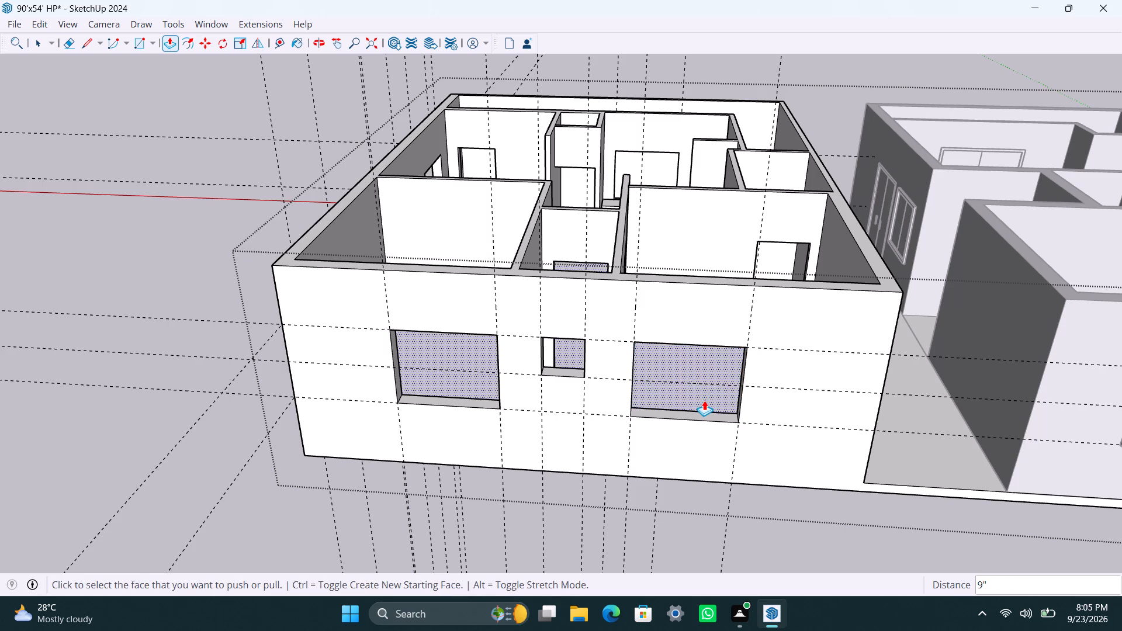
key("space")
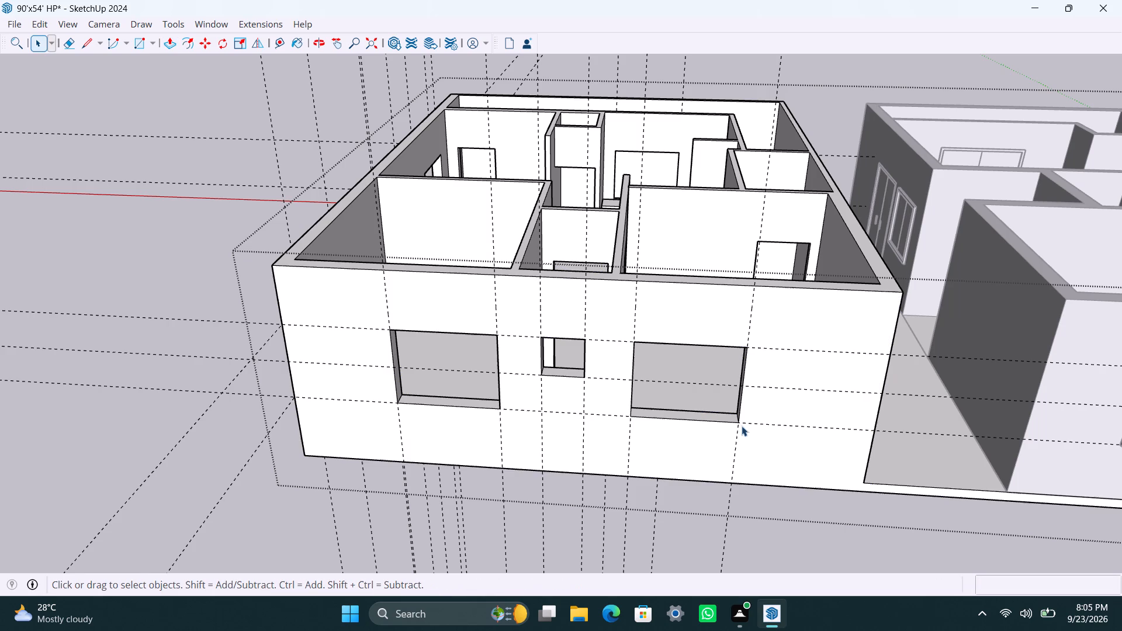
key("ctrl+s")
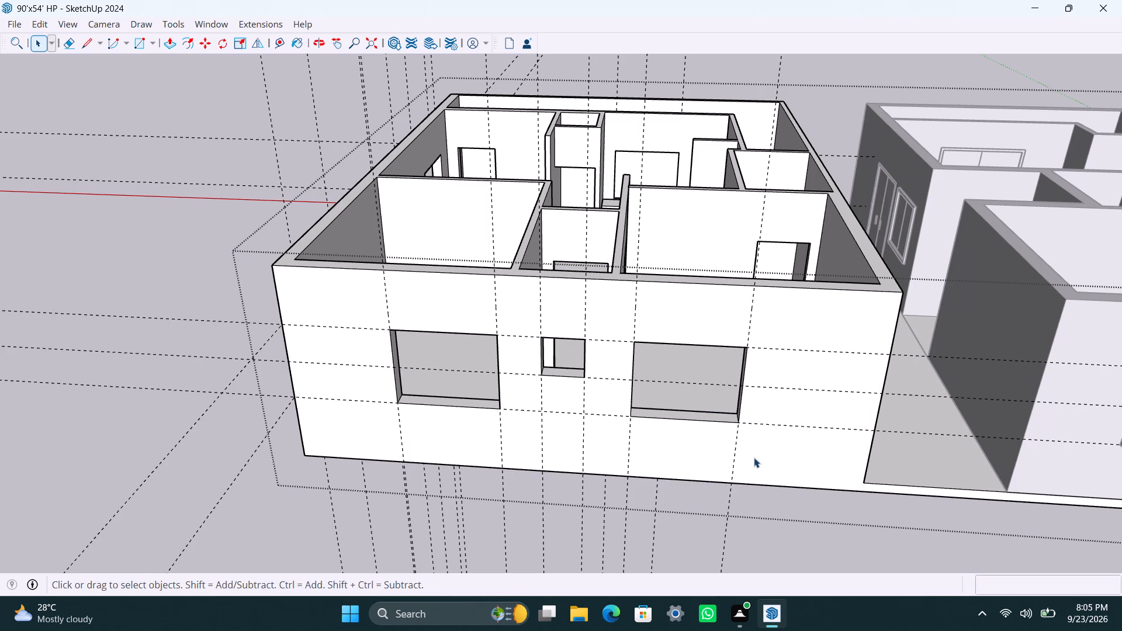
Delete all guides from the model and save the file.
scroll(739, 495, "down", 5)
middle_click_drag(841, 410, 502, 420)
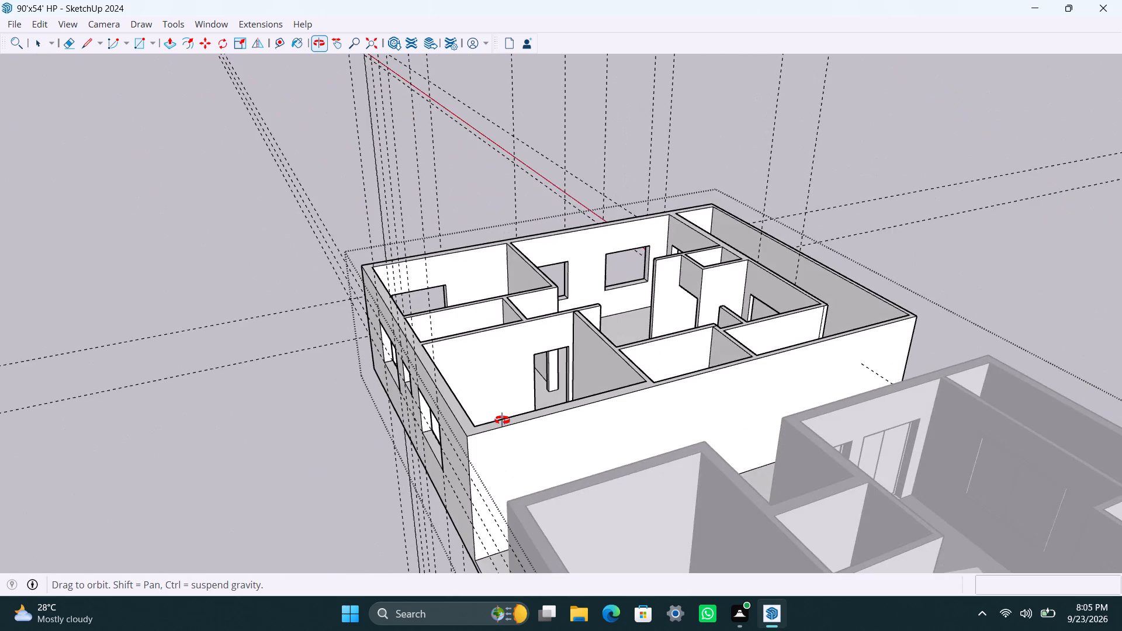
middle_click_drag(502, 420, 472, 419)
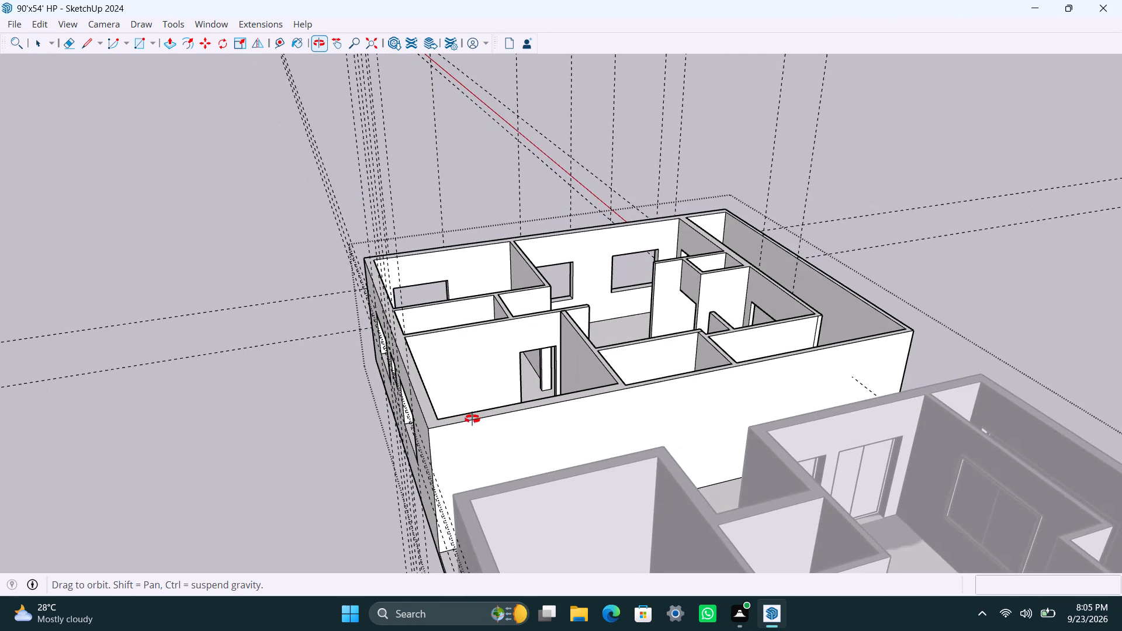
middle_click_drag(472, 419, 695, 395)
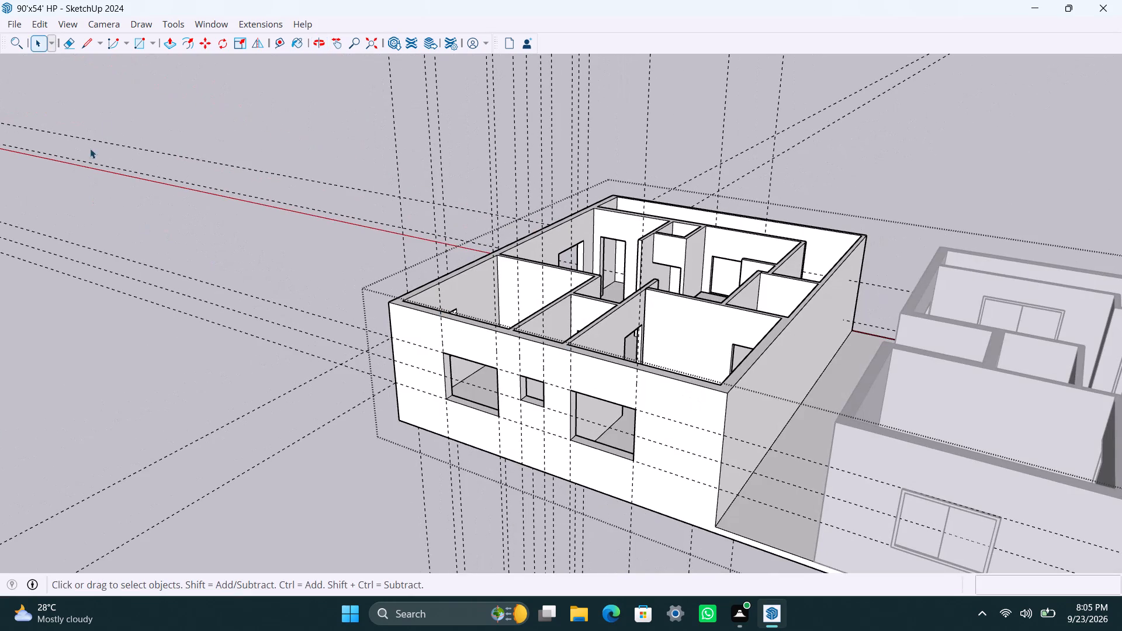
left_click(41, 20)
left_click(78, 169)
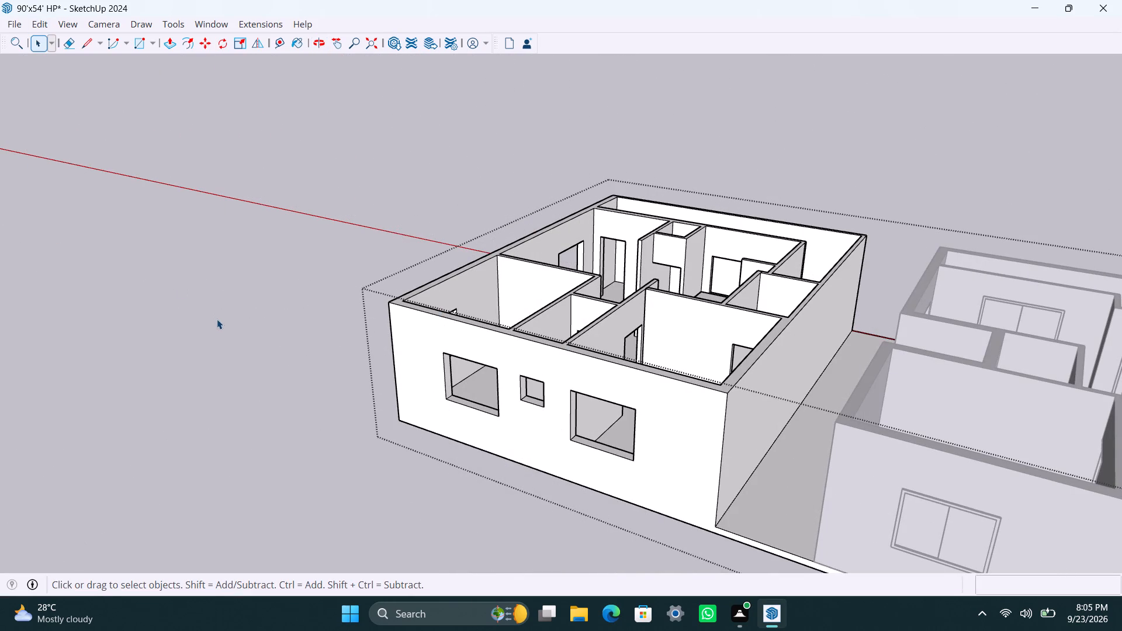
key("ctrl+s")
On the partition wall between the two small side rooms, place a horizontal guide 3' below its top edge and another 4' lower.
scroll(725, 438, "down", 1)
scroll(726, 436, "up", 1)
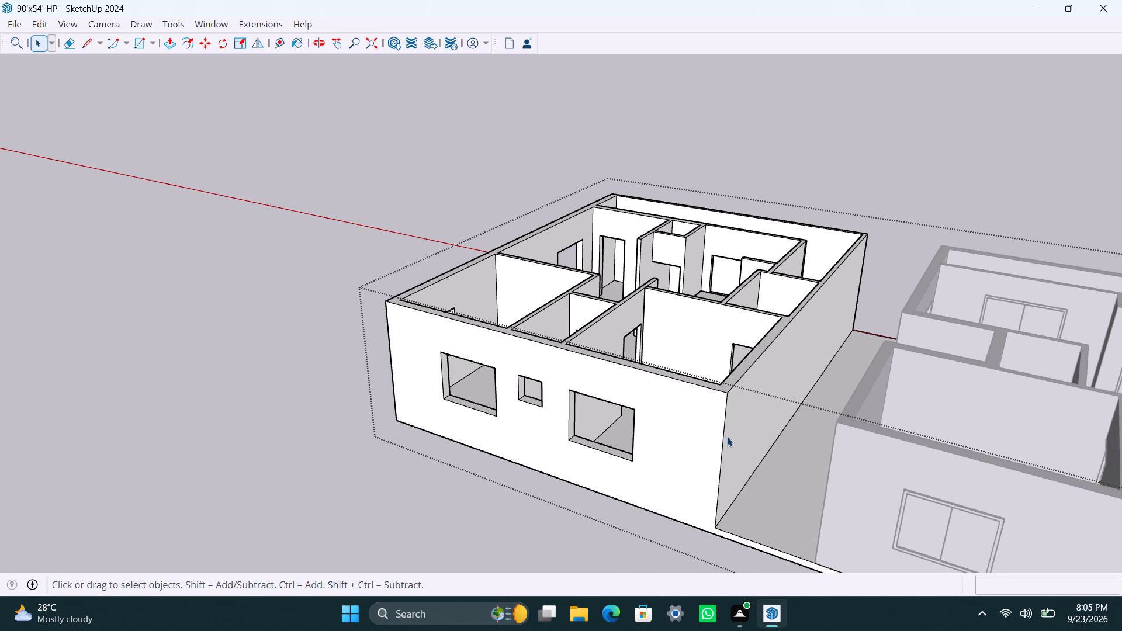
scroll(711, 377, "up", 2)
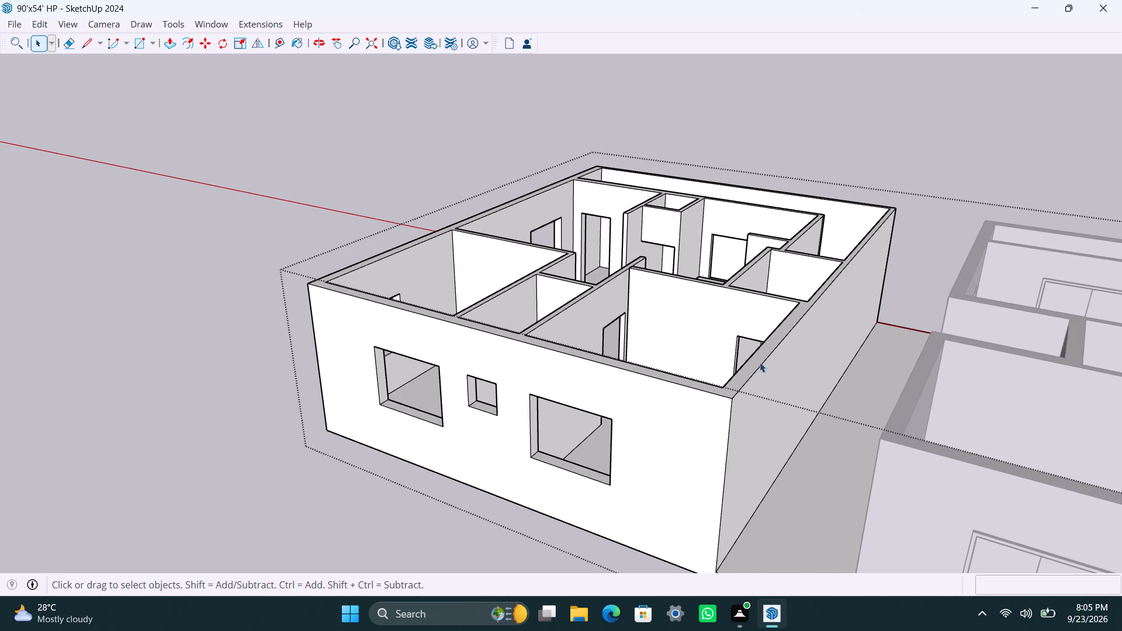
scroll(760, 335, "down", 3)
middle_click_drag(710, 364, 844, 477)
scroll(746, 347, "down", 1)
middle_click_drag(746, 349, 631, 538, "shift")
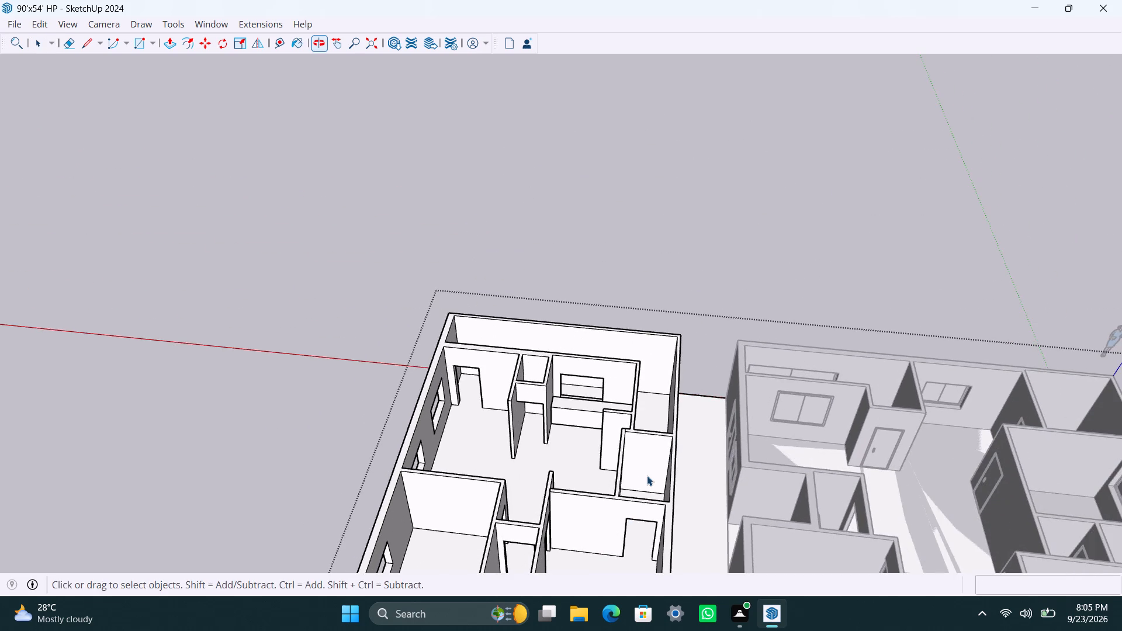
middle_click_drag(663, 461, 0, 426)
scroll(442, 280, "up", 3)
middle_click_drag(502, 348, 501, 357)
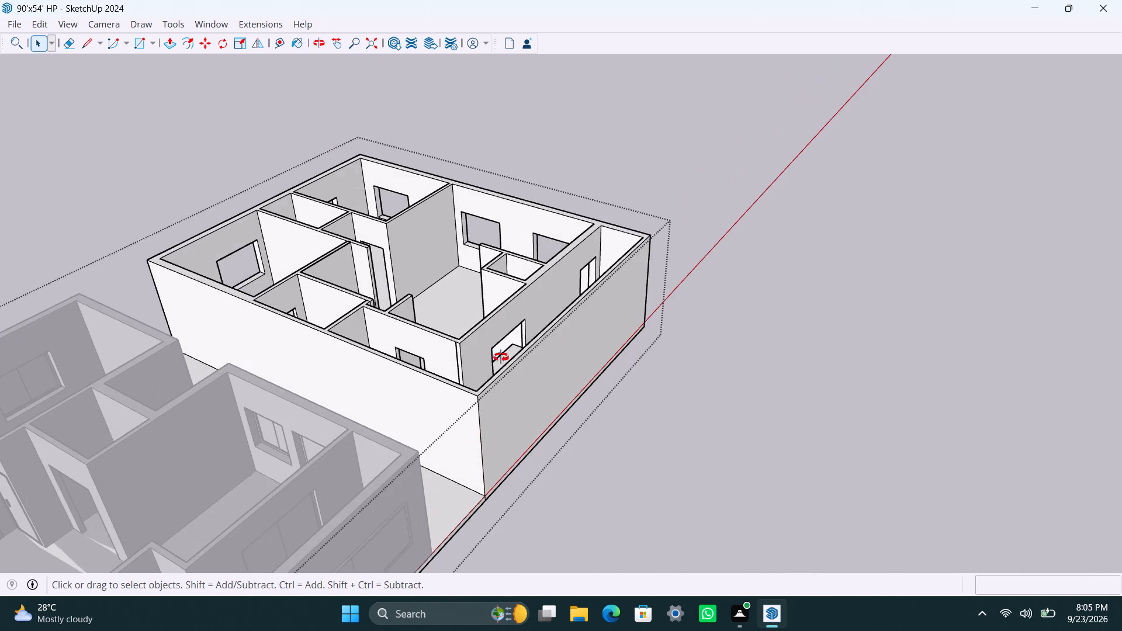
middle_click_drag(501, 357, 297, 397)
scroll(353, 318, "up", 3)
middle_click_drag(504, 286, 680, 391, "shift")
scroll(652, 400, "up", 2)
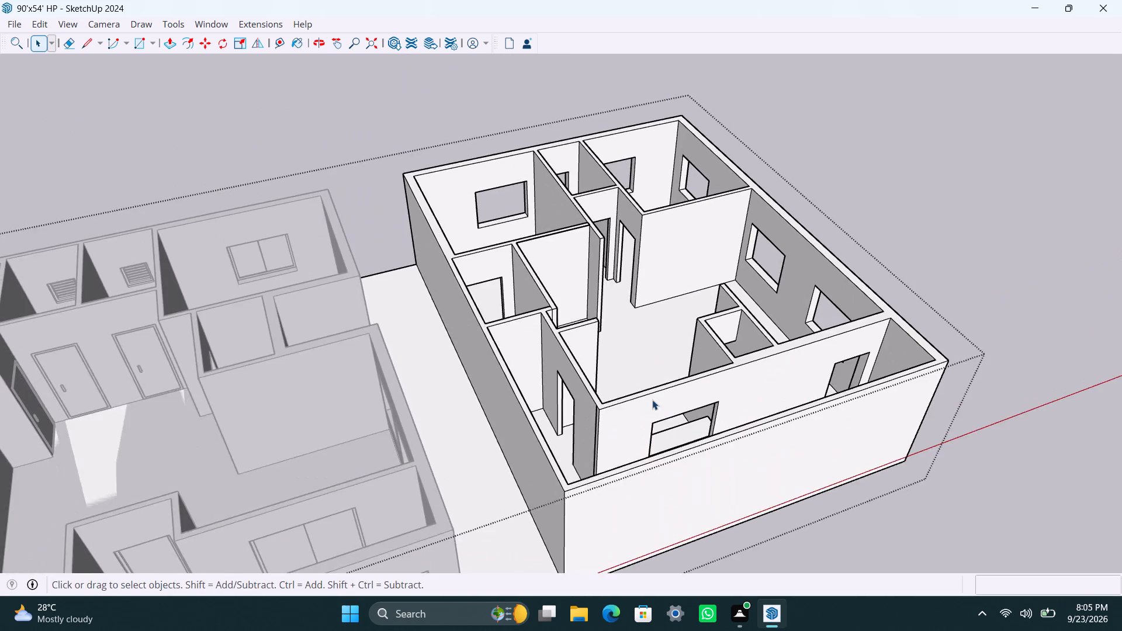
scroll(652, 400, "up", 1)
middle_click_drag(598, 407, 538, 457)
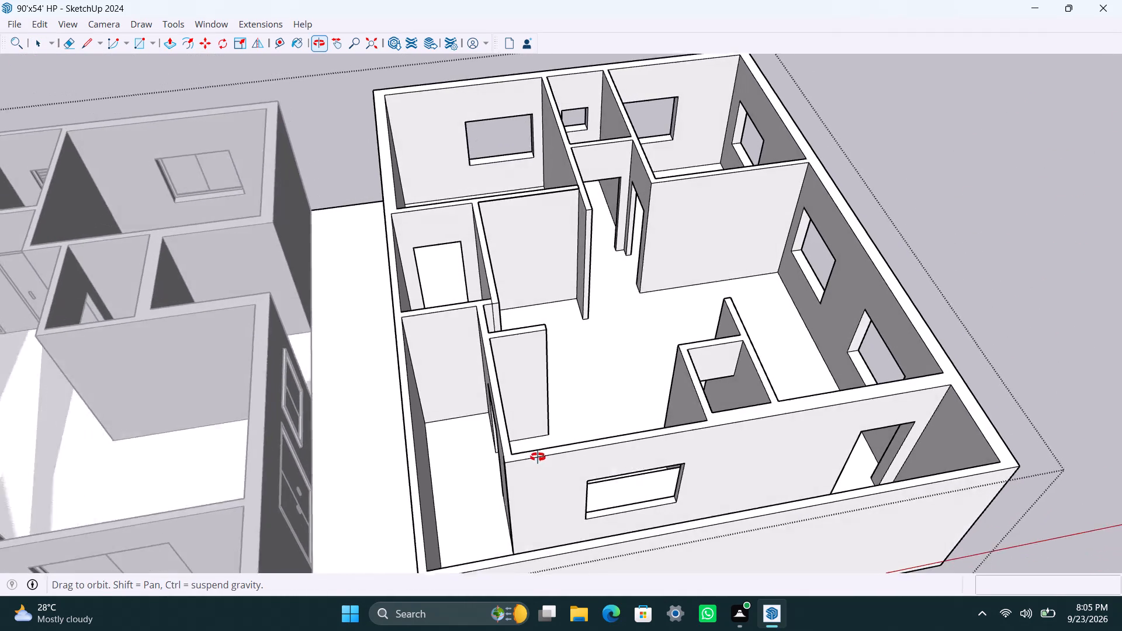
middle_click_drag(538, 457, 538, 455)
scroll(489, 450, "up", 2)
middle_click_drag(487, 448, 520, 484, "shift")
scroll(485, 379, "up", 2)
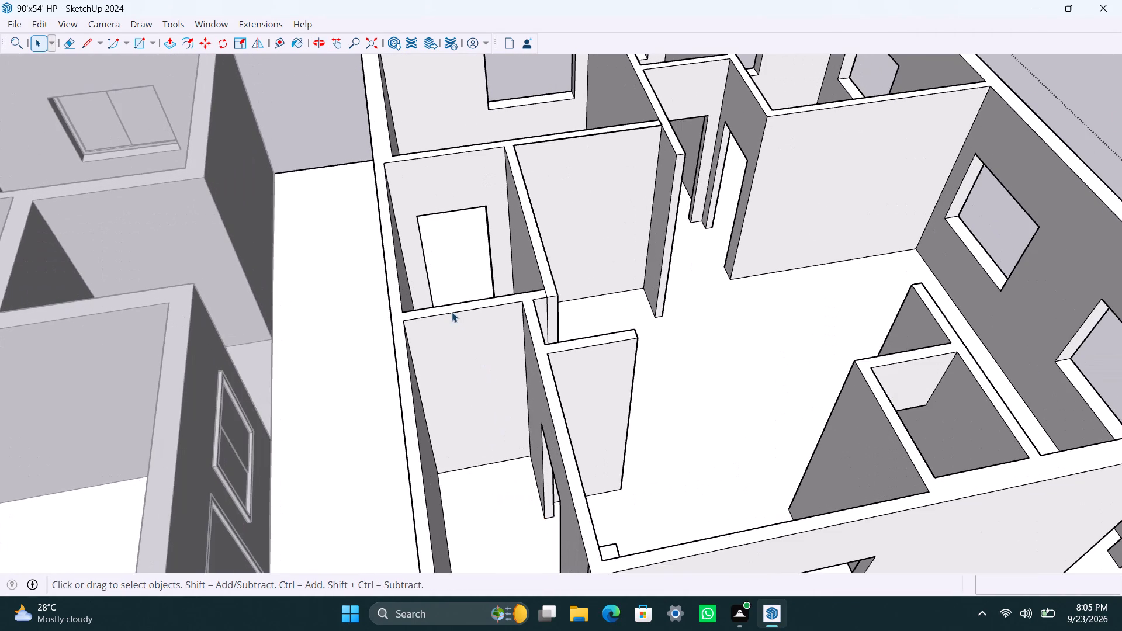
key("t")
left_click_drag(441, 315, 441, 321)
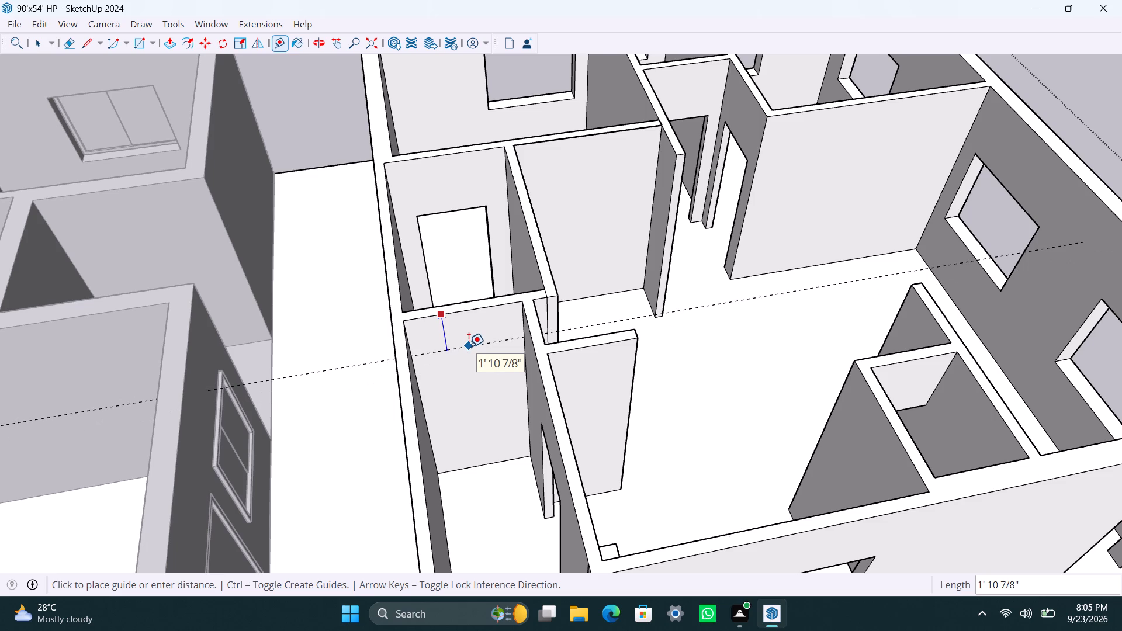
type("3'")
key("Return")
left_click_drag(462, 363, 455, 397)
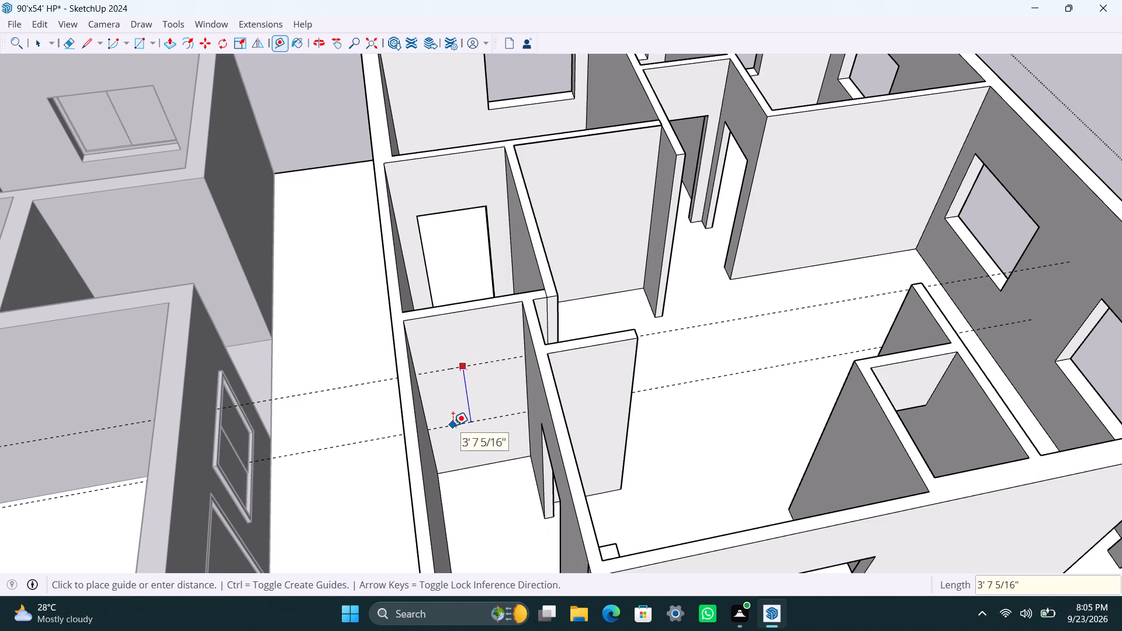
type("4'")
key("Return")
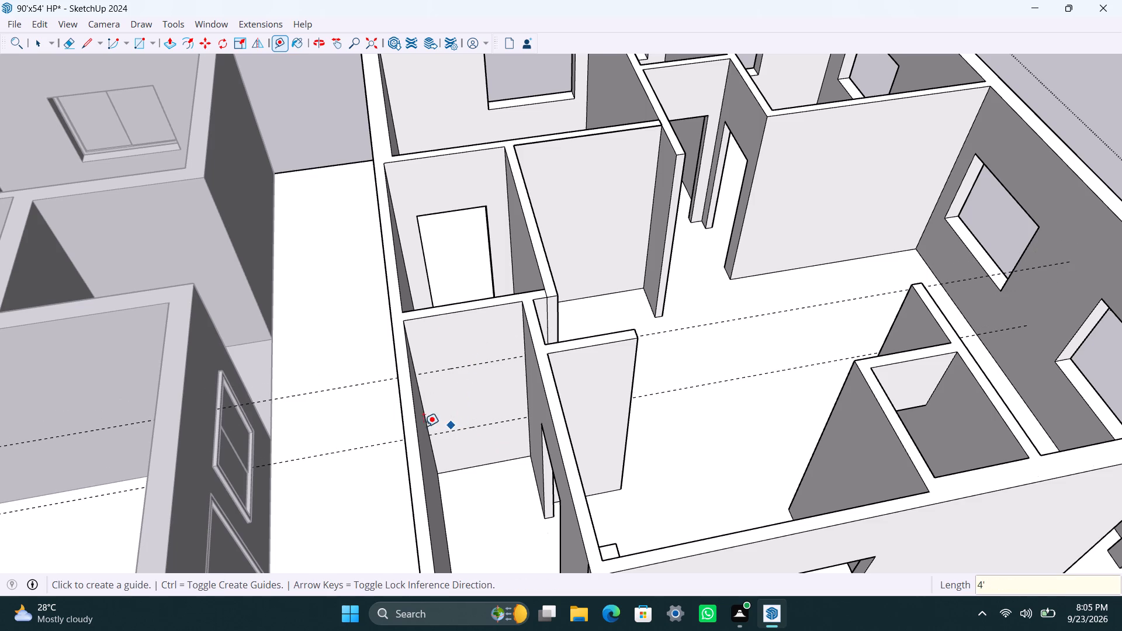
Place a vertical guide about 1' 6" from the partition's corner with the outer wall, and another 2' beyond it.
left_click(427, 409)
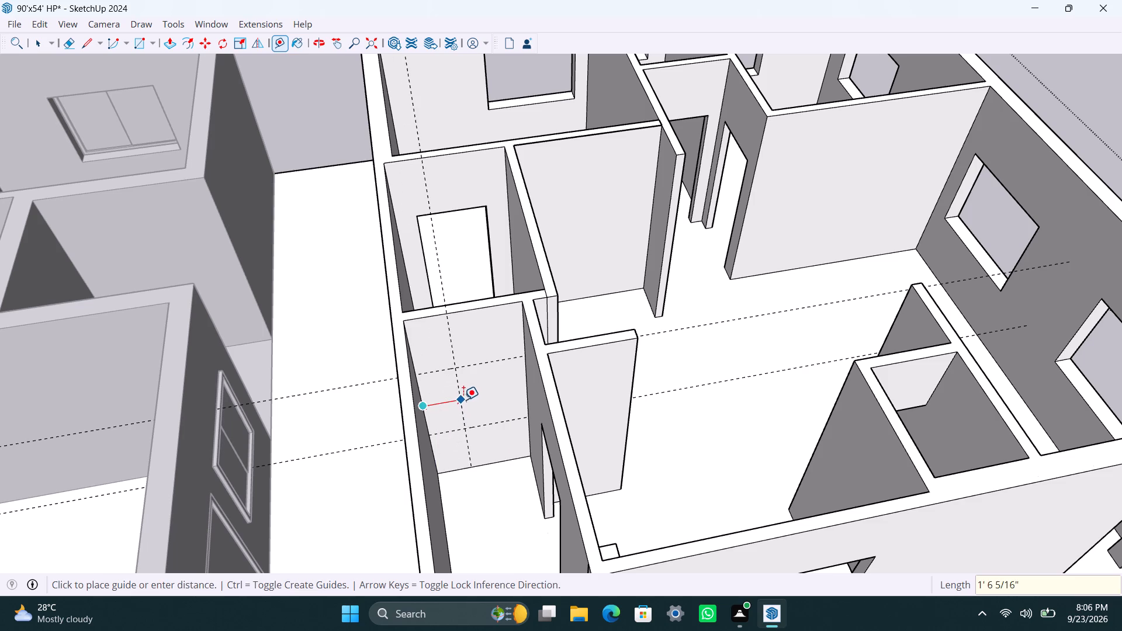
left_click(460, 396)
left_click(460, 394)
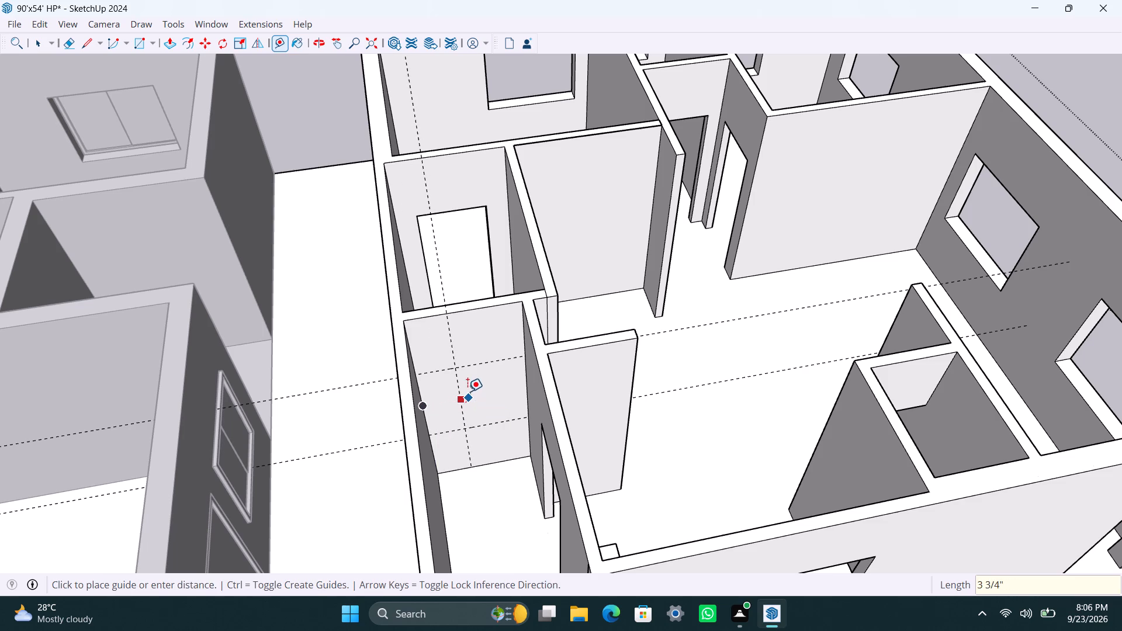
key("space")
type("T")
left_click(456, 389)
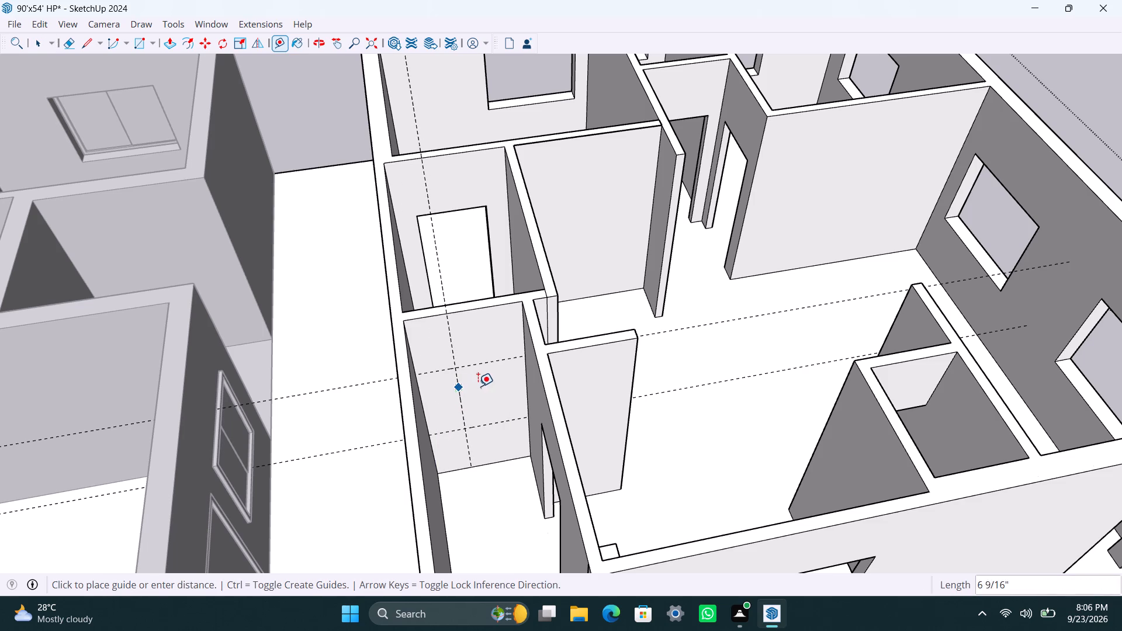
type("2'")
key("Return")
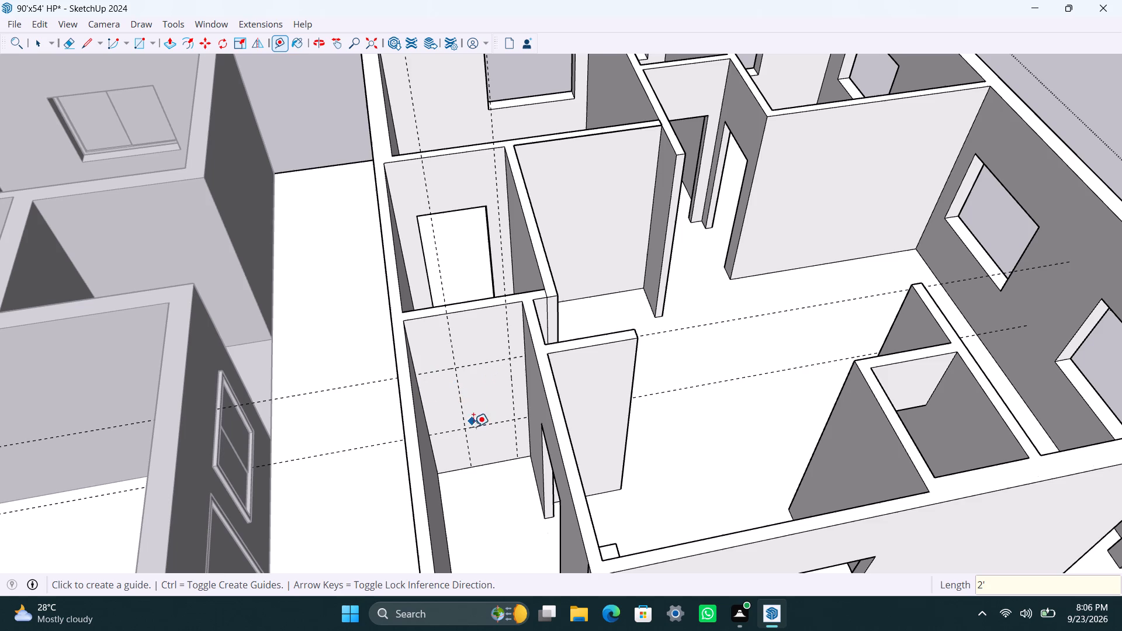
Place a horizontal guide 2' above the lower horizontal guide on the partition wall.
left_click(483, 427)
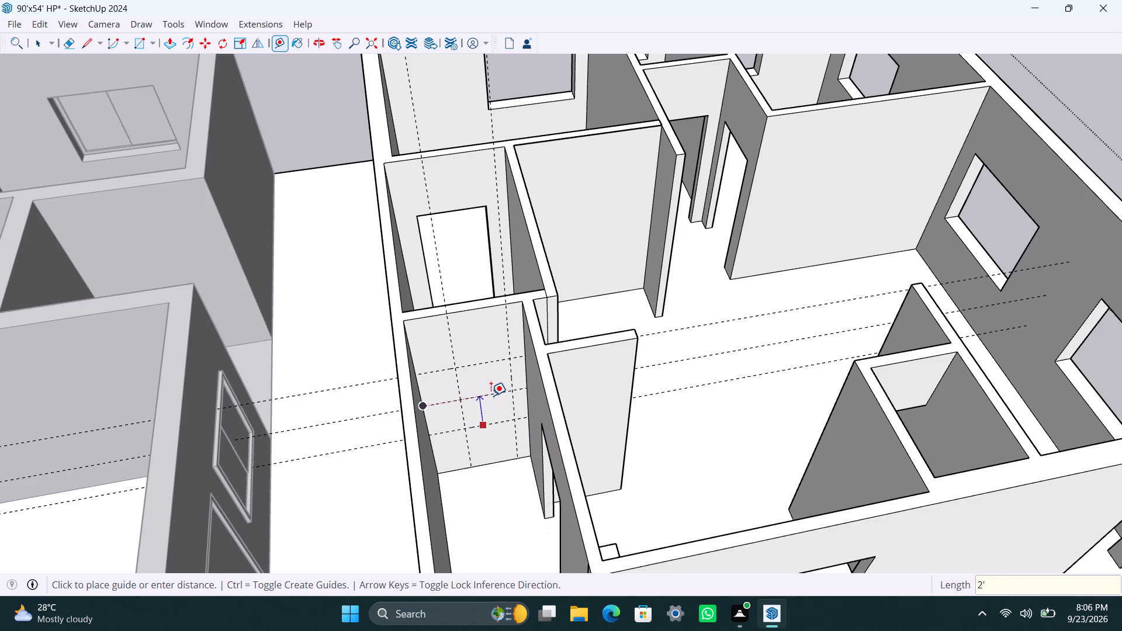
type("2'")
key("Return")
key("space")
Cut a 2' by 2' ventilator opening through the partition between the upper two horizontal guides, and save the model.
scroll(487, 405, "up", 2)
key("r")
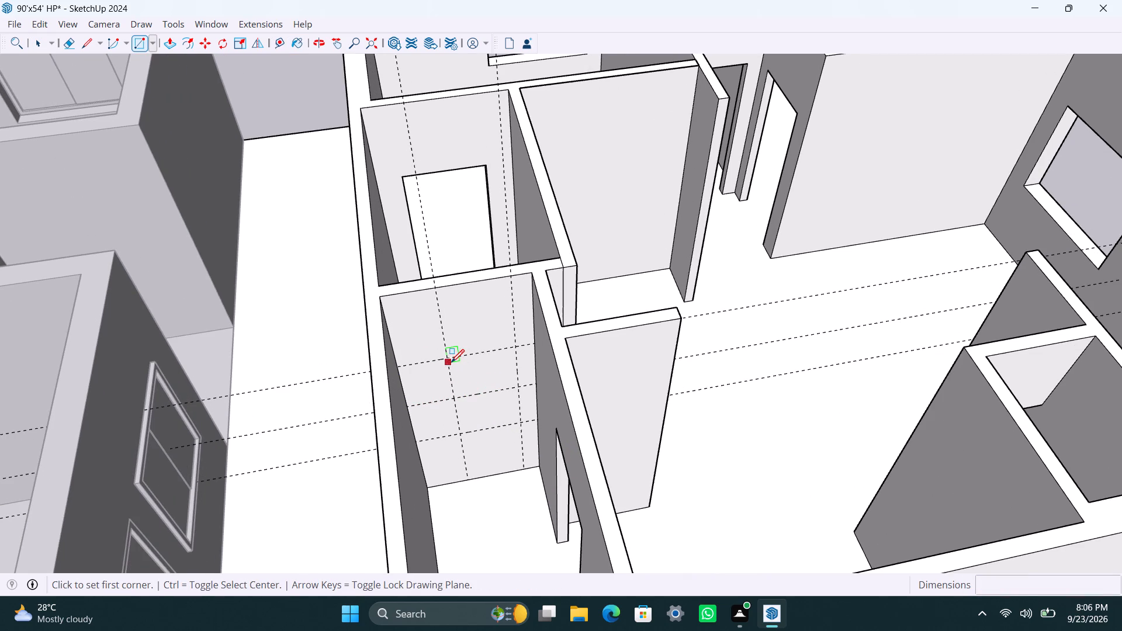
left_click(446, 358)
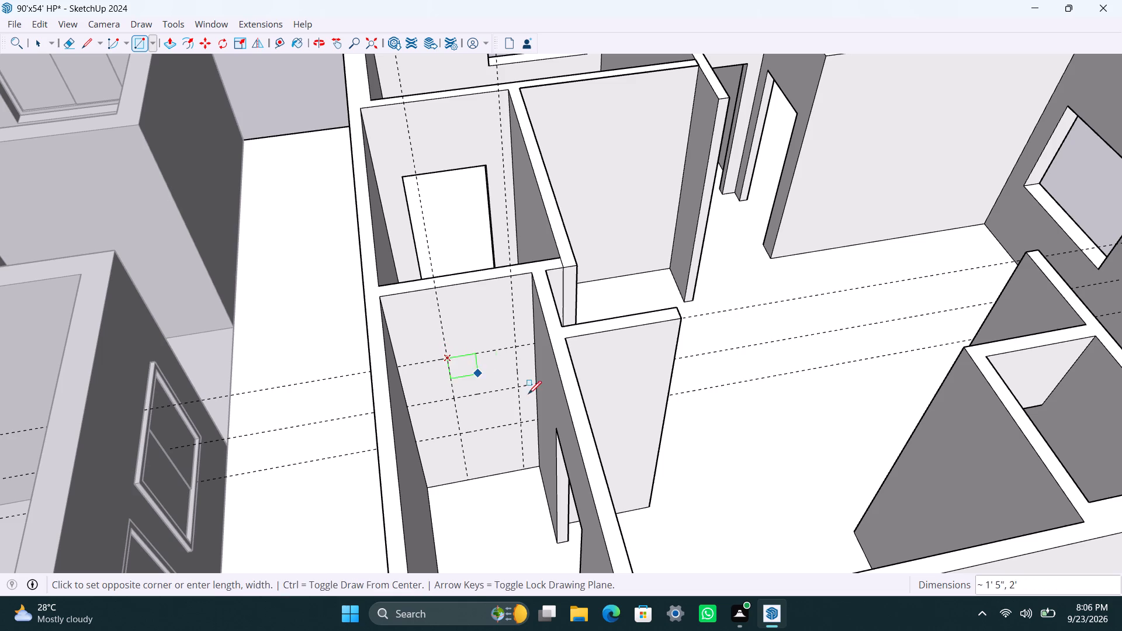
left_click(520, 387)
key("v")
left_click(481, 369)
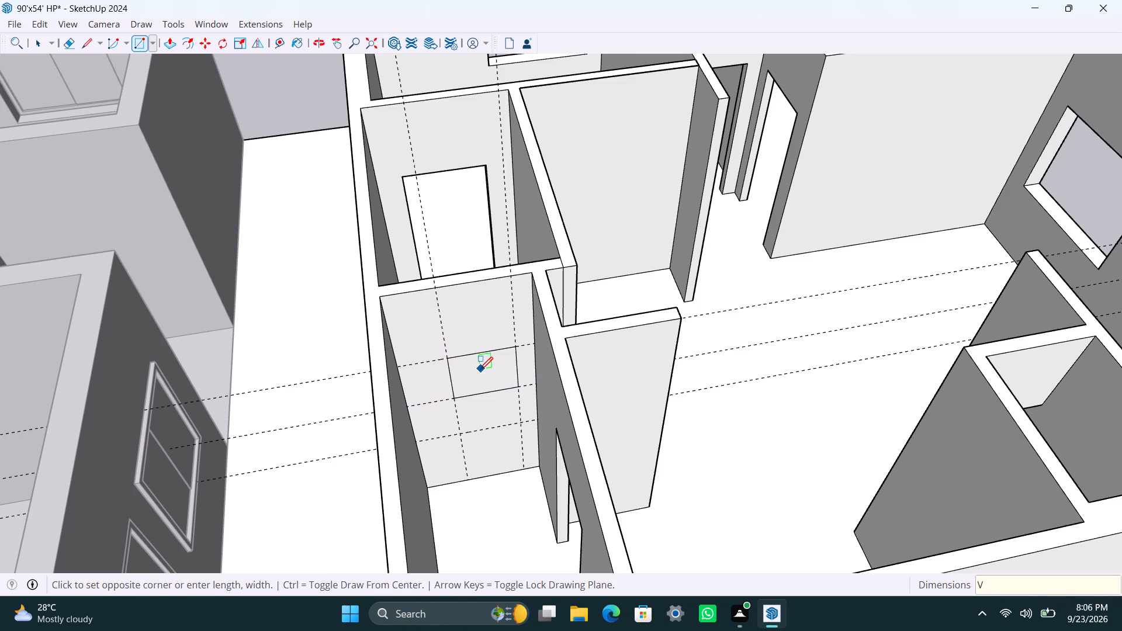
key("space")
left_click(480, 370)
key("p")
left_click_drag(479, 370, 476, 359)
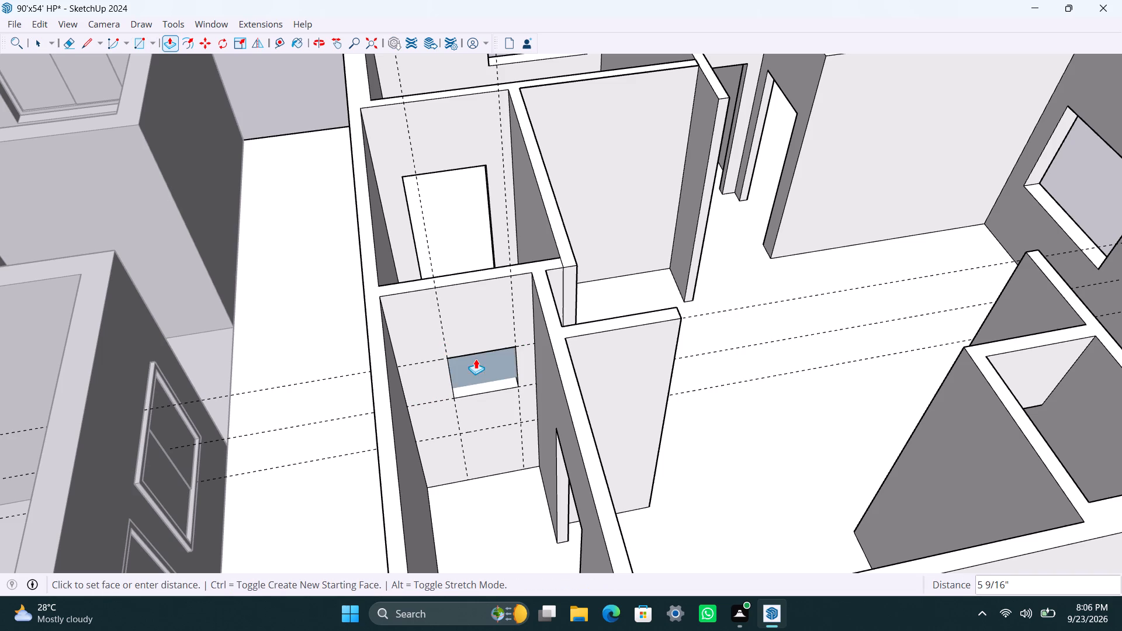
left_click_drag(476, 359, 487, 367)
key("space")
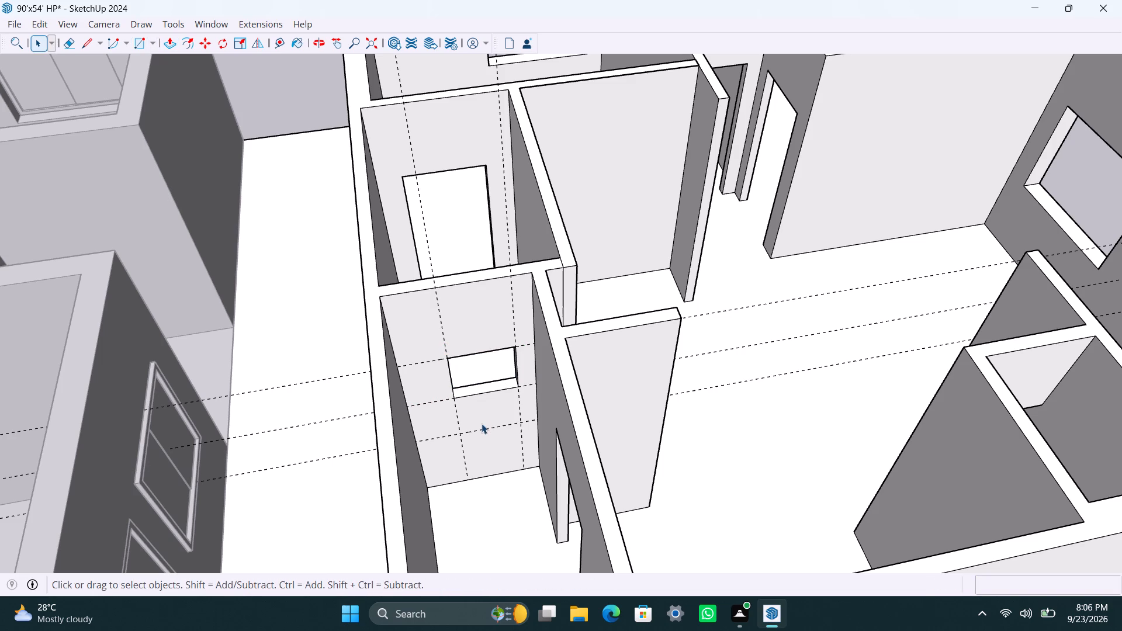
key("ctrl+s")
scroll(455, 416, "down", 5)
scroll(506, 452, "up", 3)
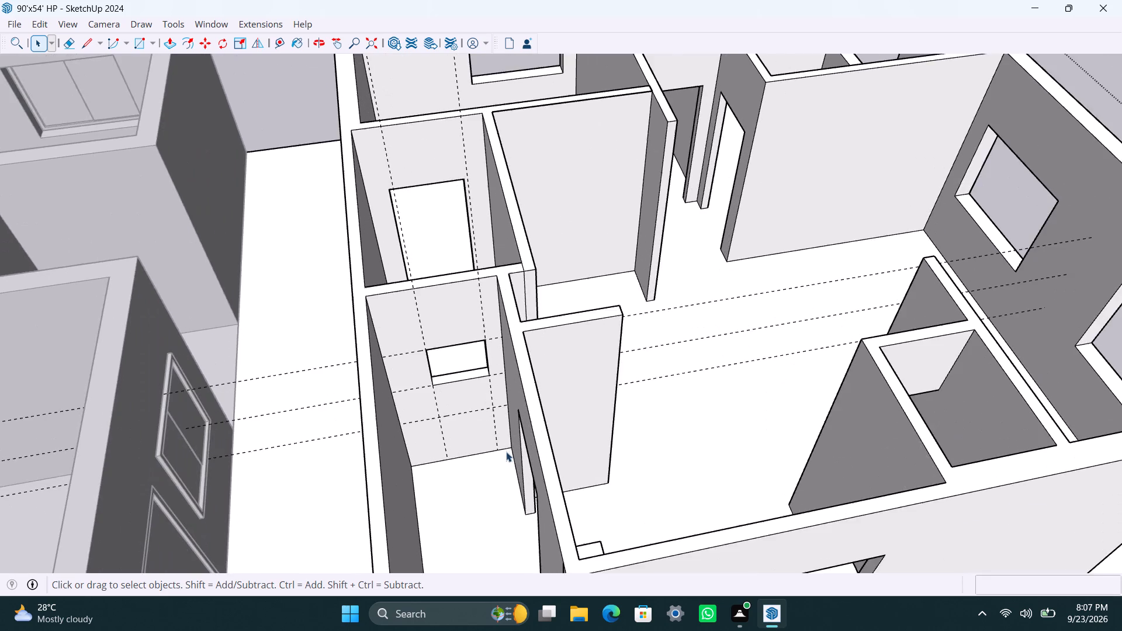
Widen the partition's ventilator opening by pushing the side face nearest the outer wall outward 6".
scroll(445, 388, "up", 7)
middle_click_drag(442, 375, 373, 404)
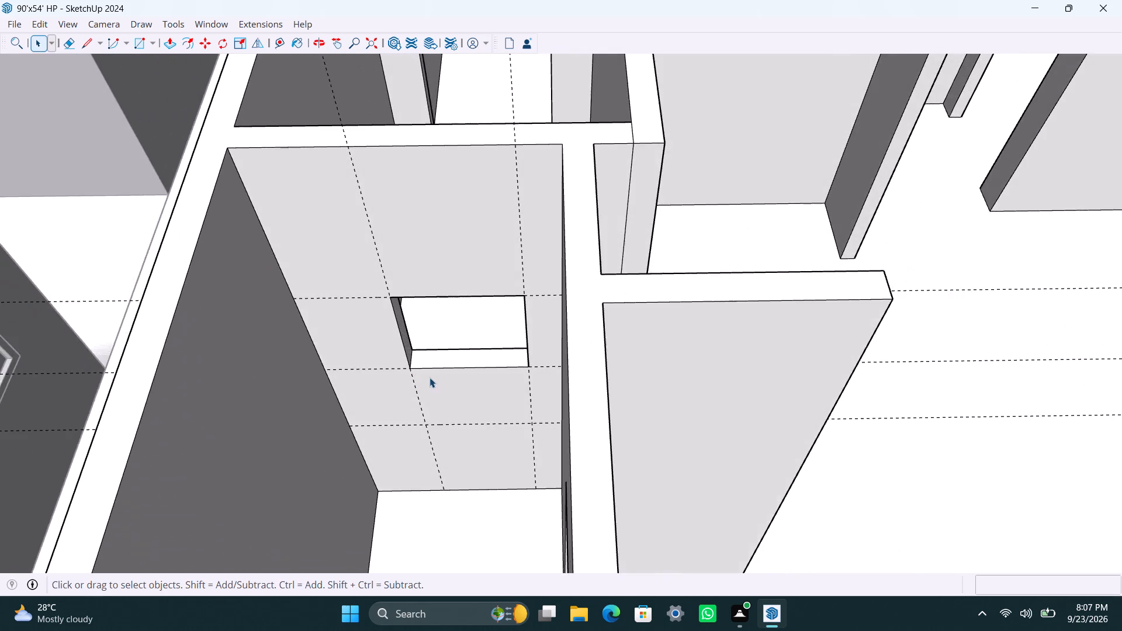
scroll(430, 376, "up", 6)
left_click(399, 330)
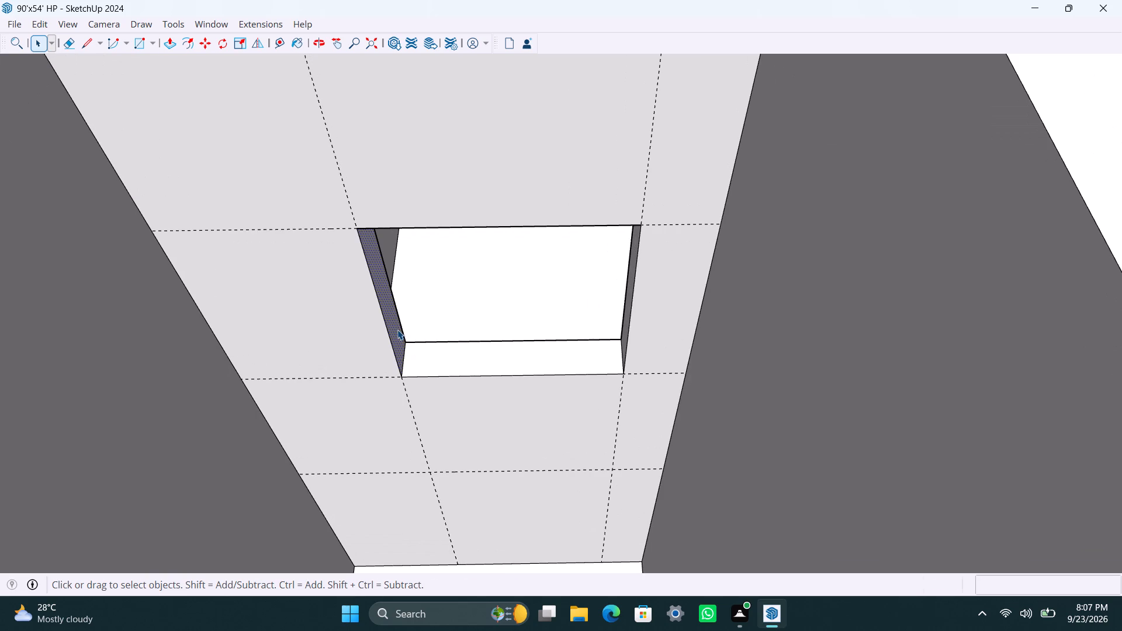
key("p")
left_click_drag(397, 330, 373, 342)
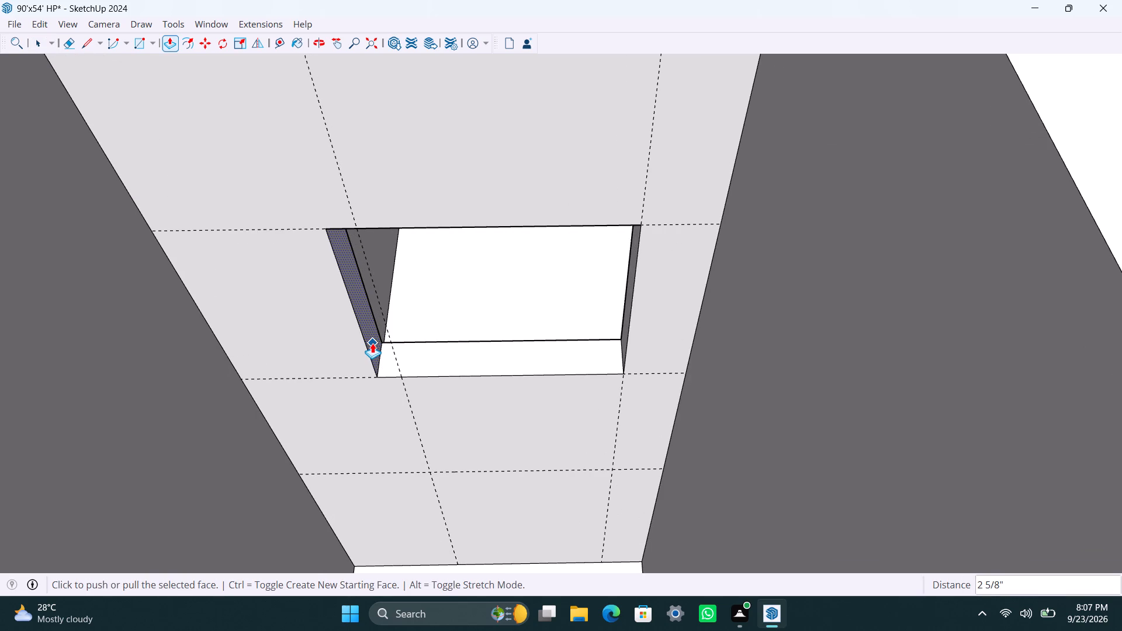
key("1")
key("BackSpace")
type("6\"")
key("Return")
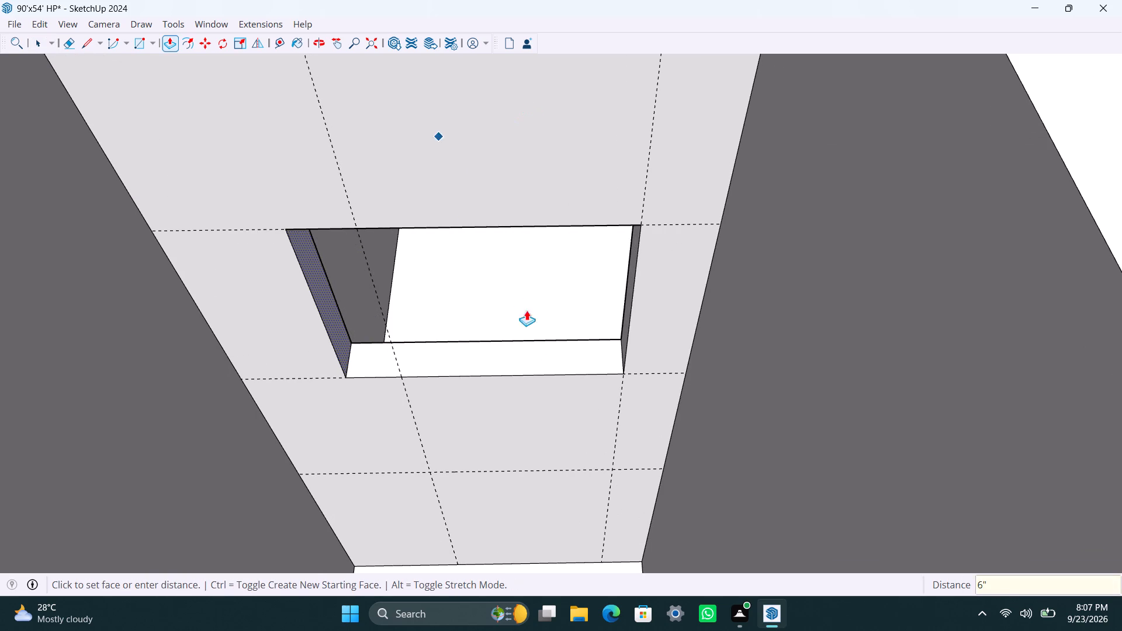
Pull the ventilator opening's opposite side face inward 6", shifting the opening toward the outer wall.
scroll(540, 339, "down", 3)
middle_click_drag(555, 349, 625, 357)
scroll(617, 351, "up", 6)
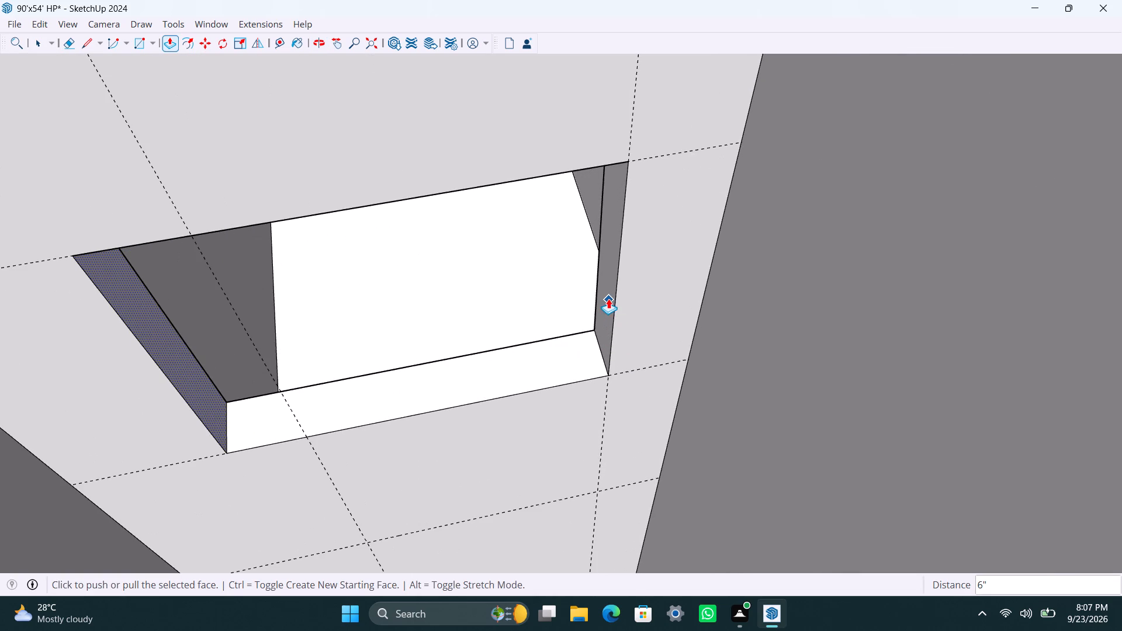
key("space")
left_click(608, 299)
key("p")
left_click_drag(608, 299, 590, 320)
type("6\"")
key("Return")
key("space")
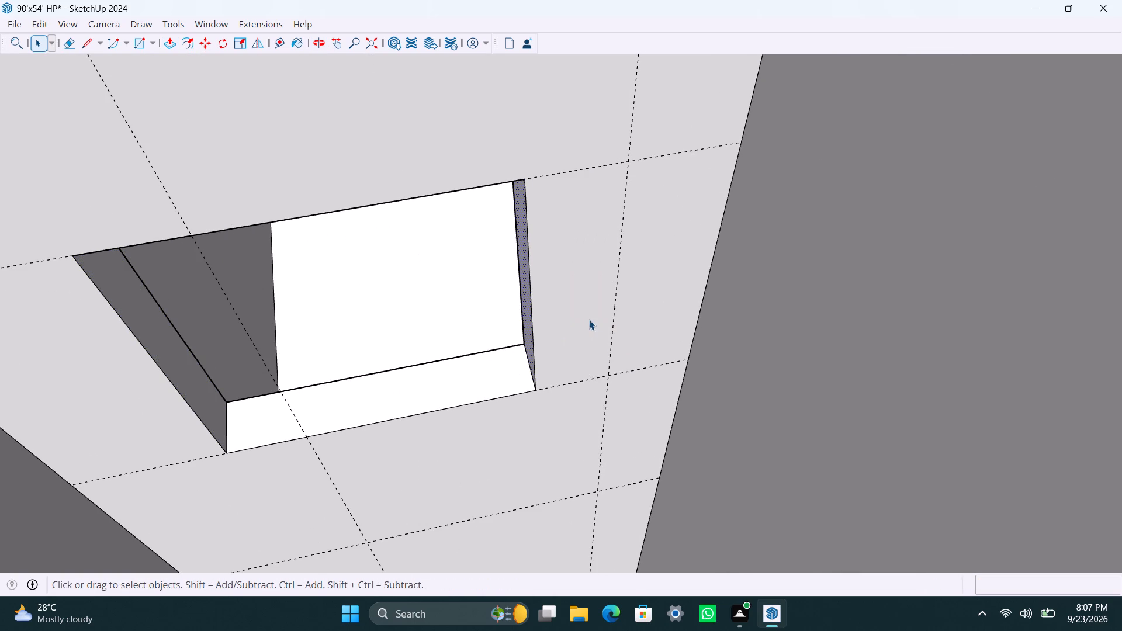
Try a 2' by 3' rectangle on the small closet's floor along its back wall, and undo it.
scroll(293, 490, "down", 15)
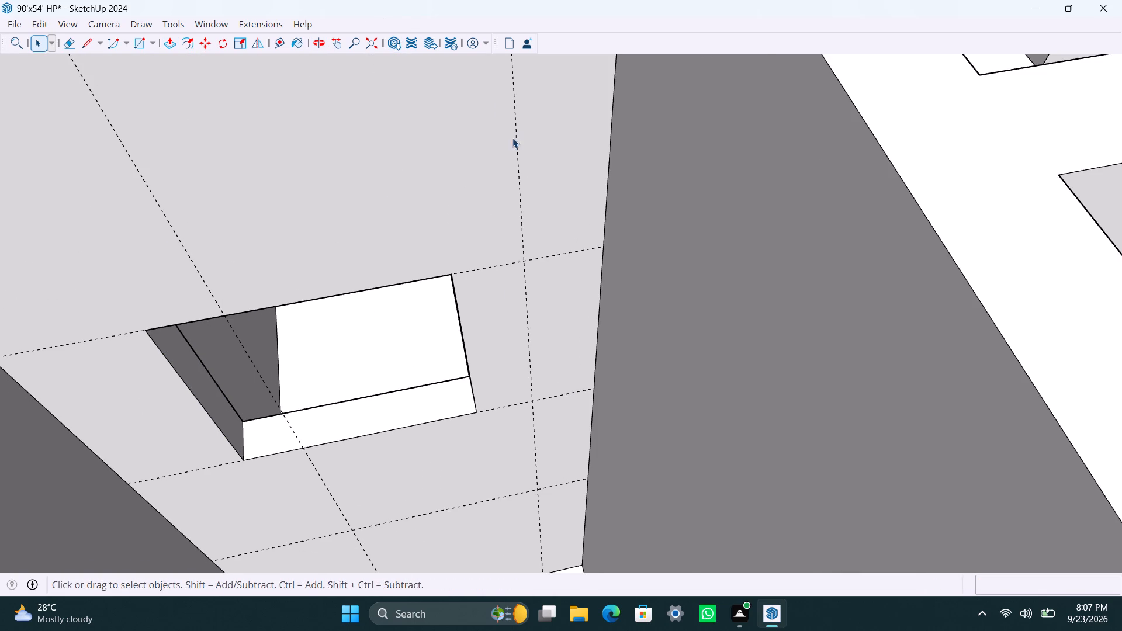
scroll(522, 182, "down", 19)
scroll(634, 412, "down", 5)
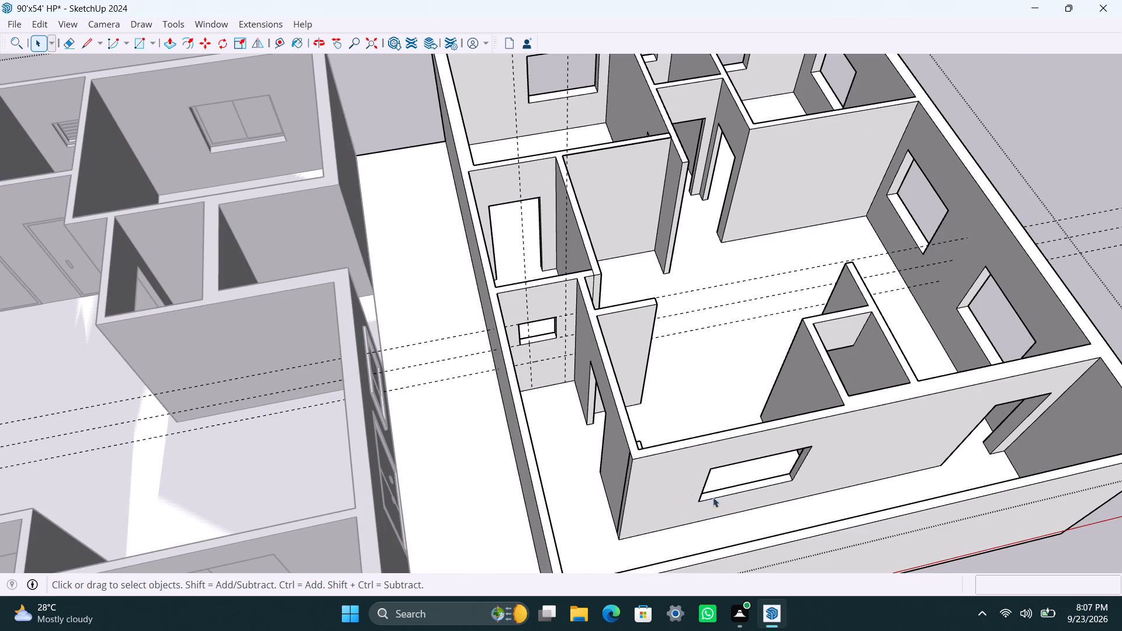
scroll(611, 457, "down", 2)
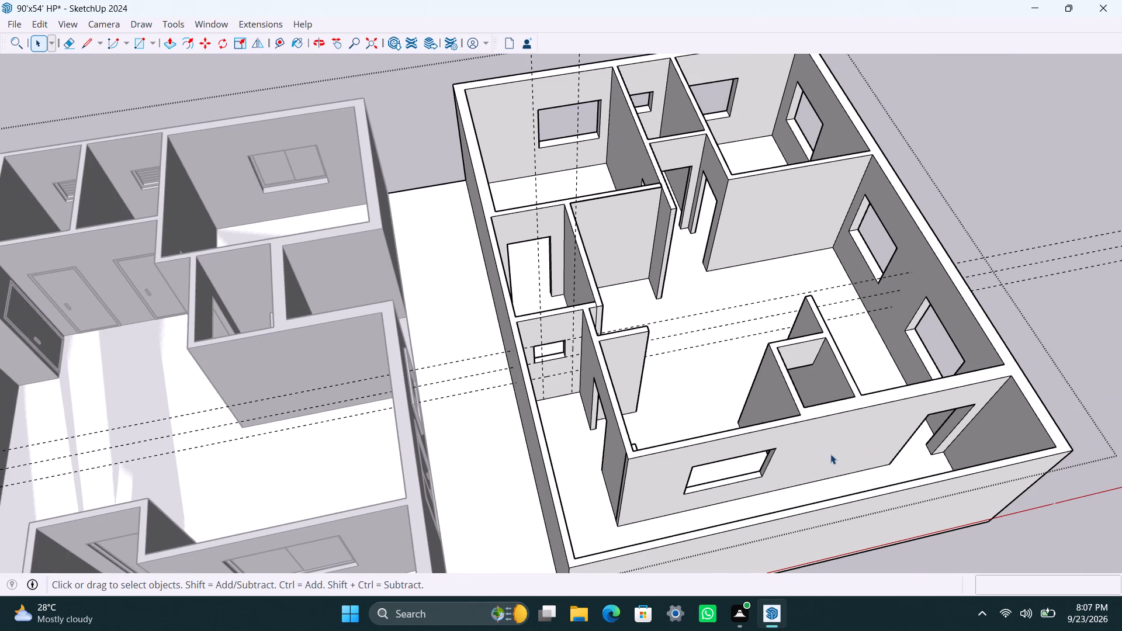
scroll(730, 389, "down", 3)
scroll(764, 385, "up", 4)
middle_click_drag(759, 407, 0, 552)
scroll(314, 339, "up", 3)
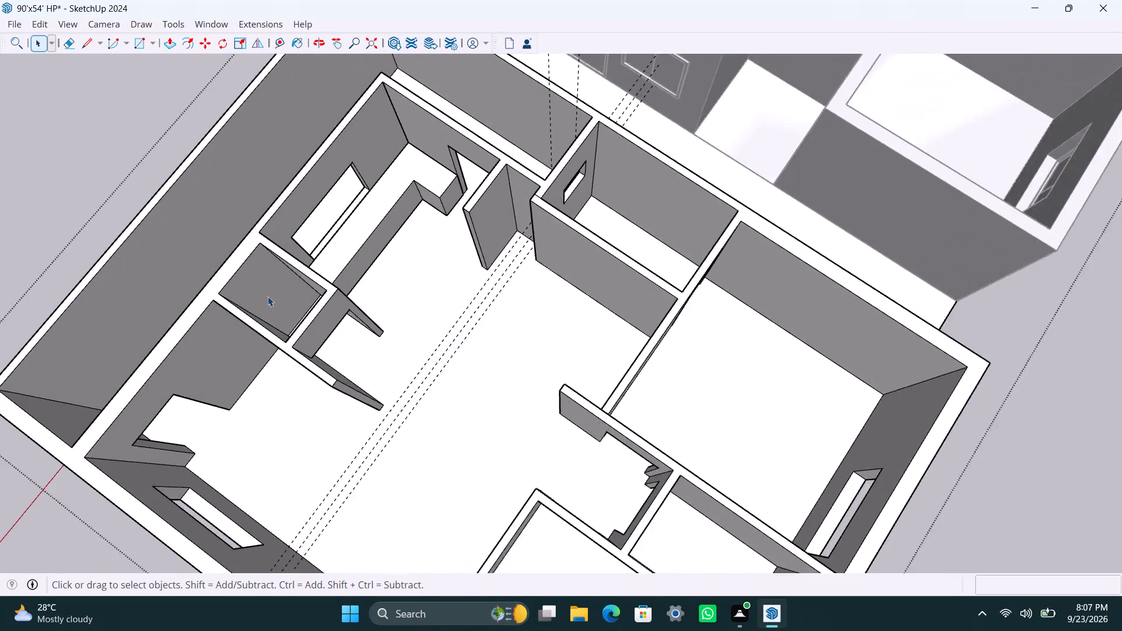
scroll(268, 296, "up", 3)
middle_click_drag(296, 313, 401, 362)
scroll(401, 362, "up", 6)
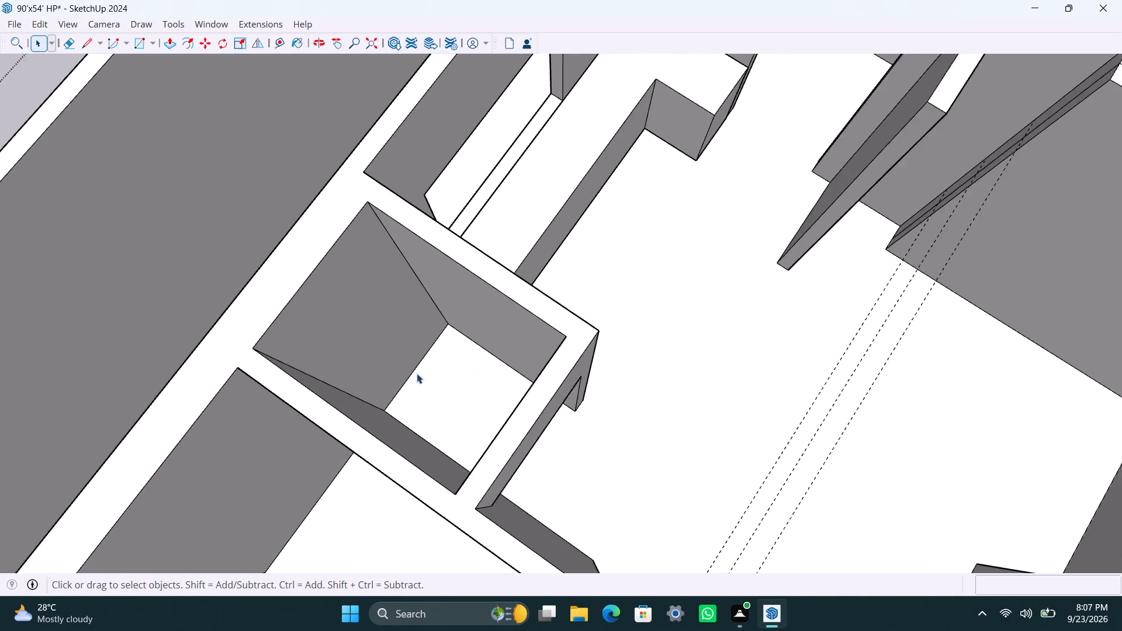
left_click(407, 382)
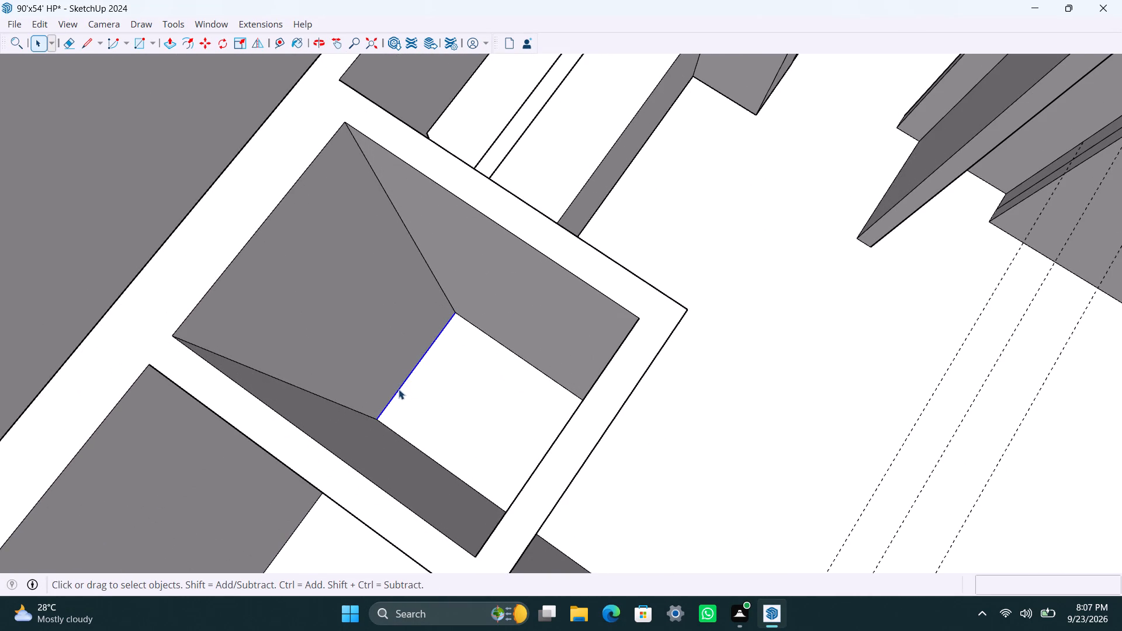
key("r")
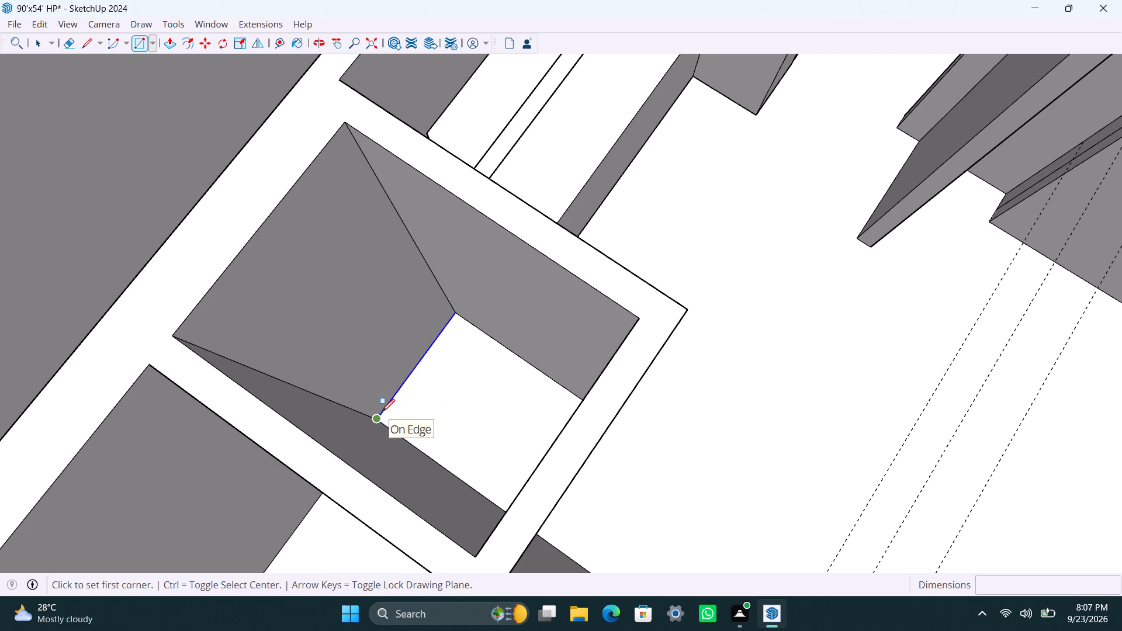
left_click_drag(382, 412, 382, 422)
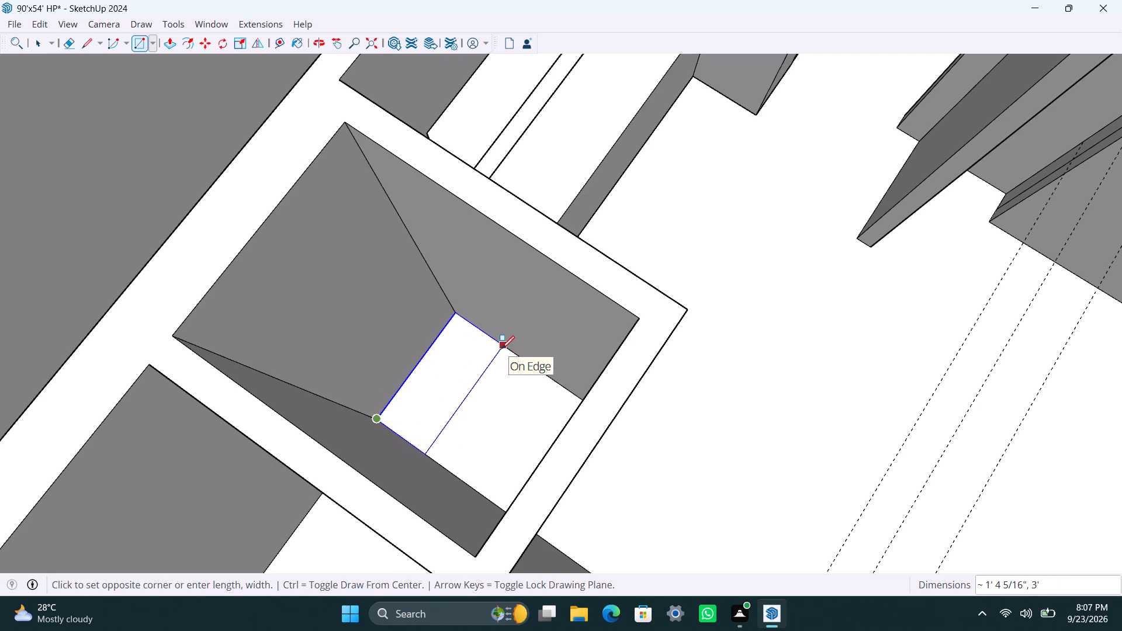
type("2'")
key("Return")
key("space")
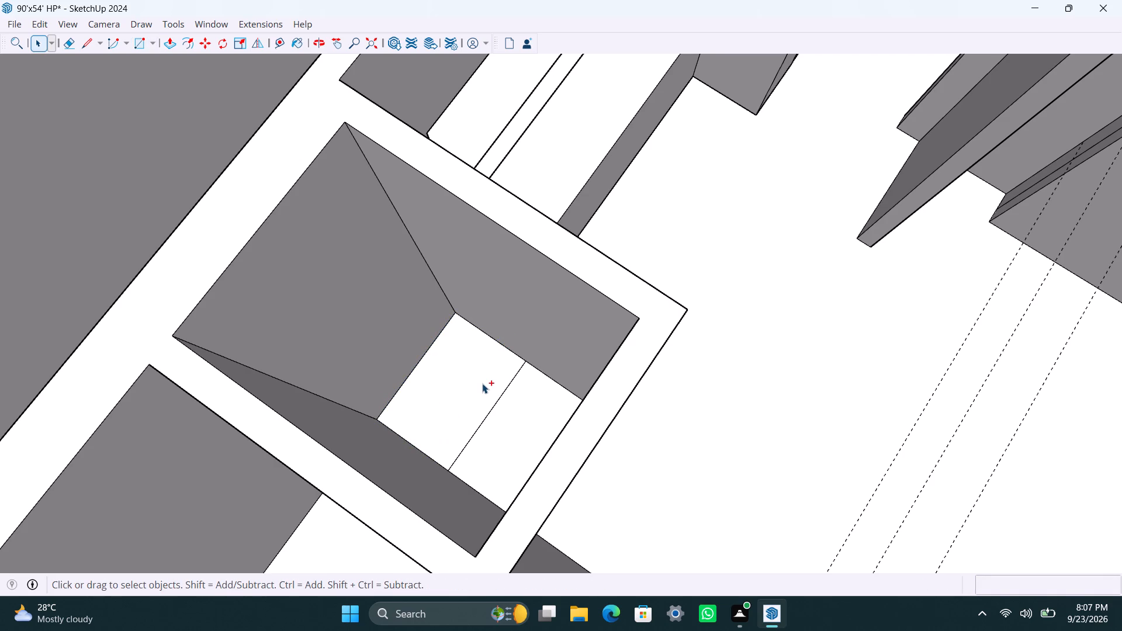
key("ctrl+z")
Draw a 1'6" by 3' rectangle on the small closet's floor along its back wall and make it a group.
key("r")
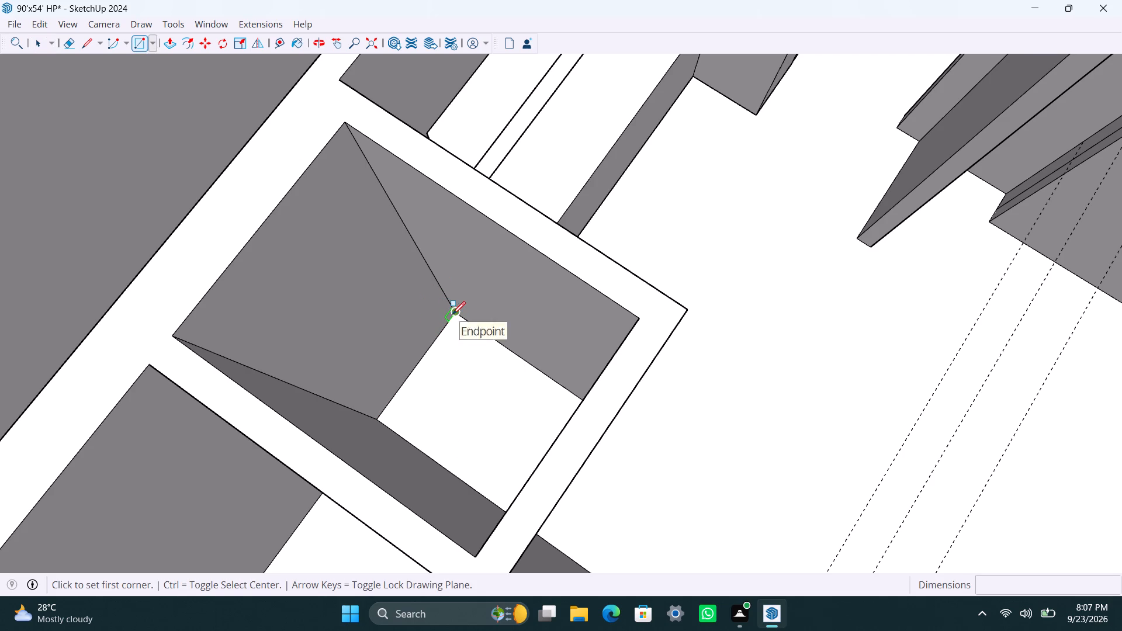
left_click_drag(452, 314, 452, 331)
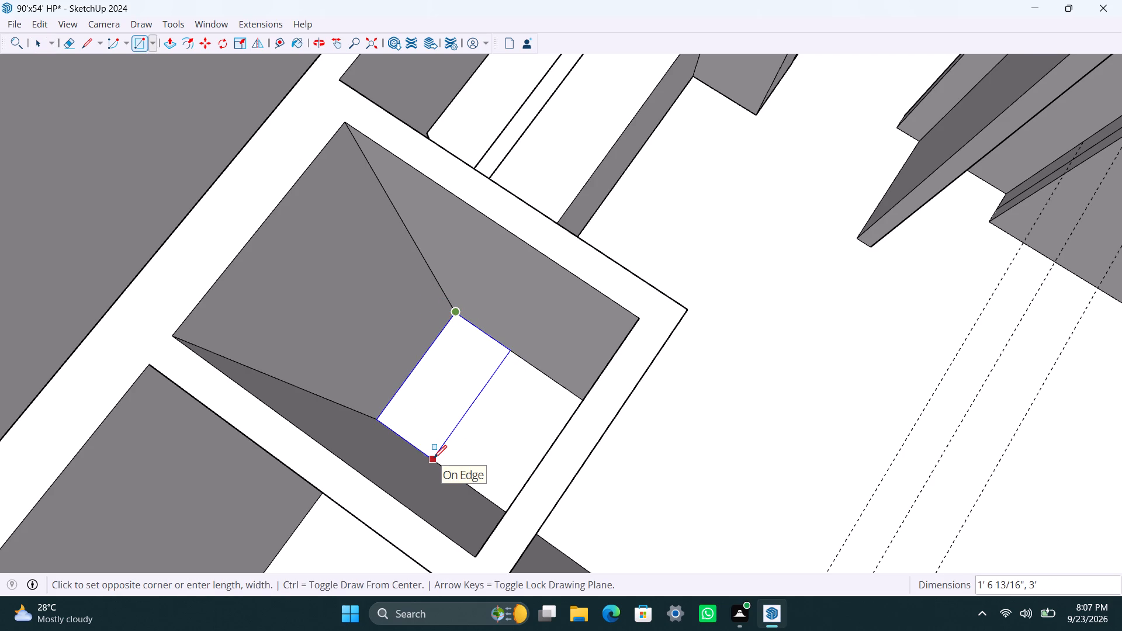
type("1'6\"")
key("Return")
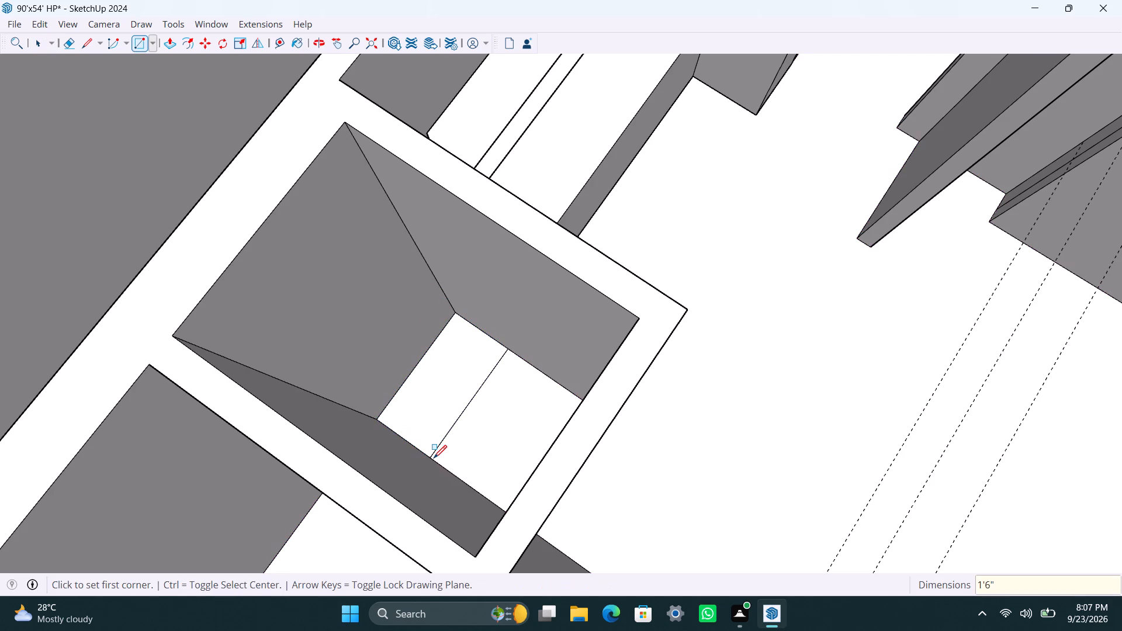
key("space")
double_click(408, 417)
right_click(408, 417)
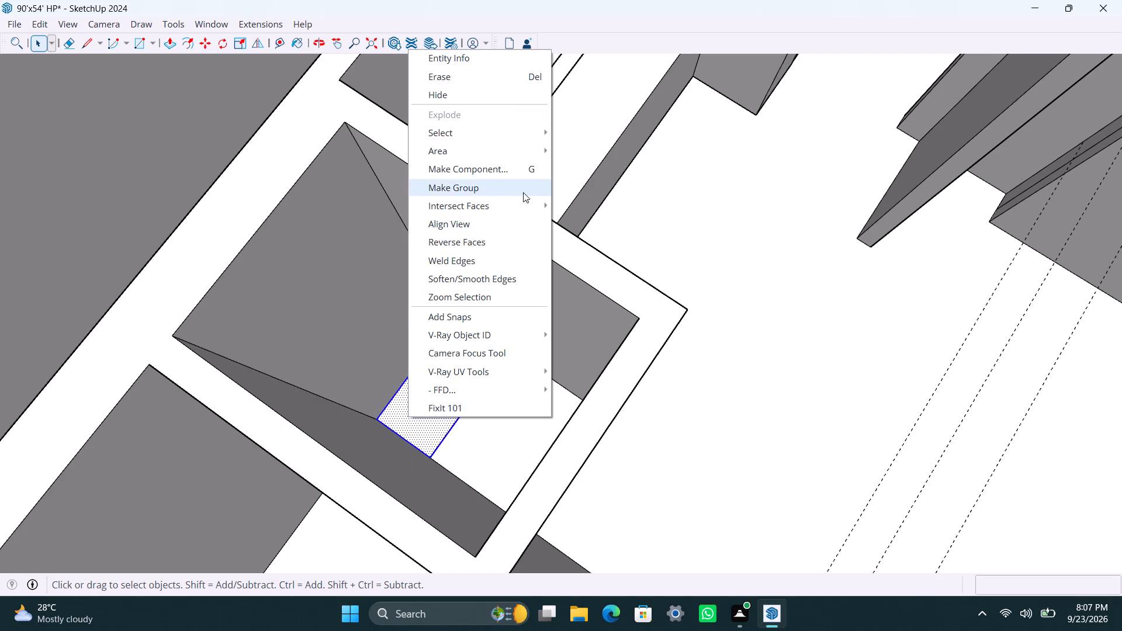
left_click(511, 192)
Inside the new group, extrude the rectangle 3' upward into a block and leave the group.
triple_click(458, 383)
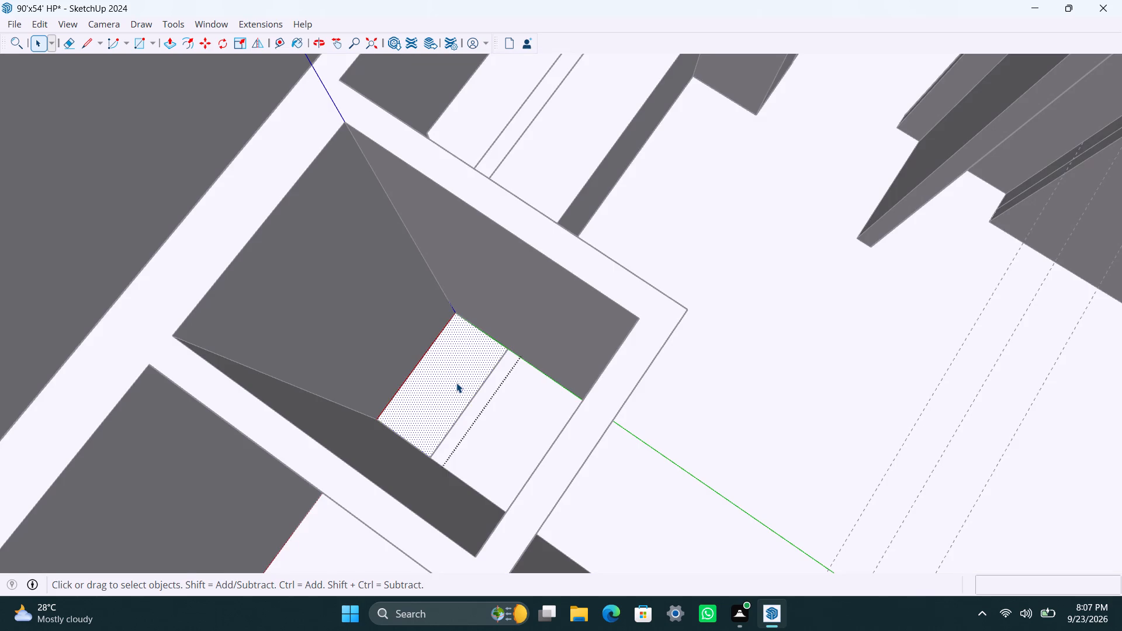
key("p")
left_click_drag(456, 383, 440, 367)
key("3")
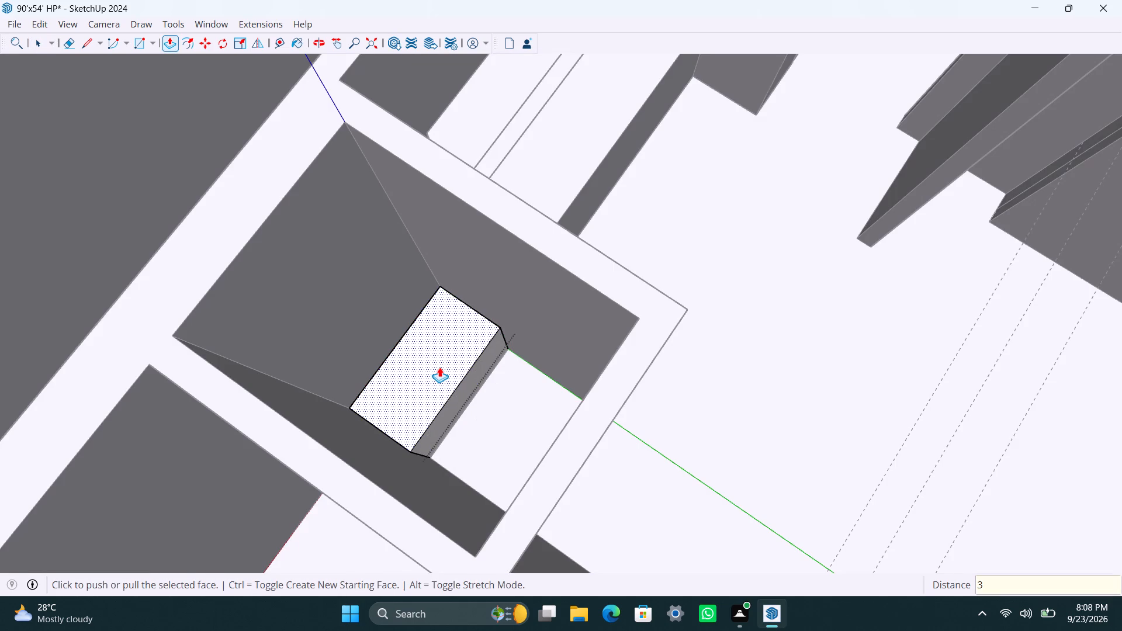
key("apostrophe")
key("Return")
key("space")
scroll(434, 418, "down", 9)
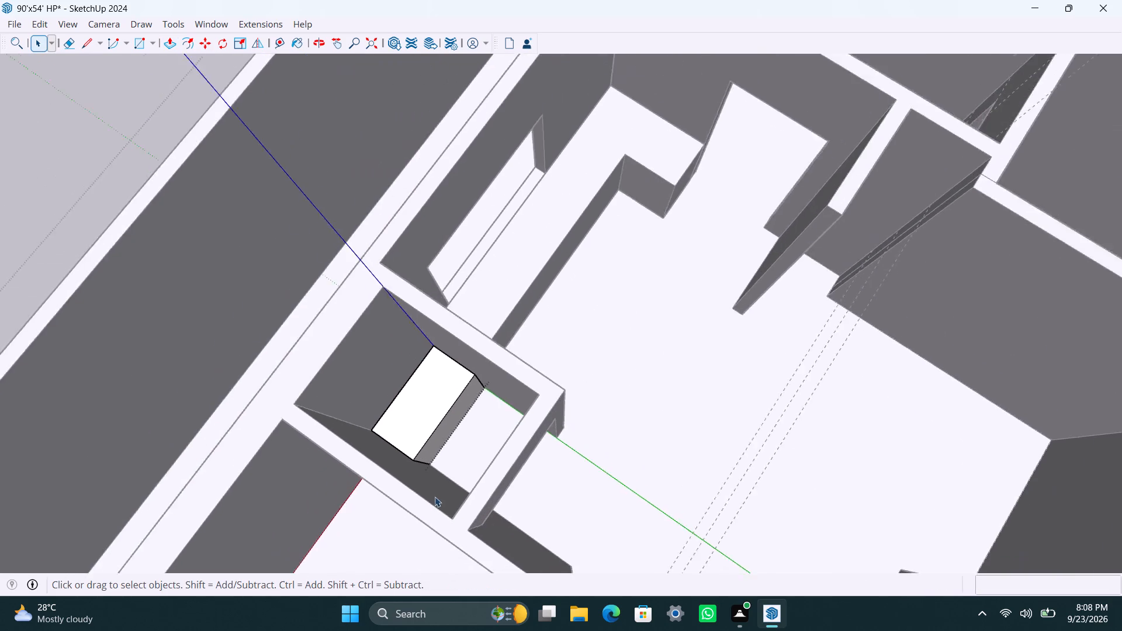
scroll(435, 497, "down", 7)
left_click(259, 299)
Delete all guides from the model and save the file.
scroll(508, 581, "down", 4)
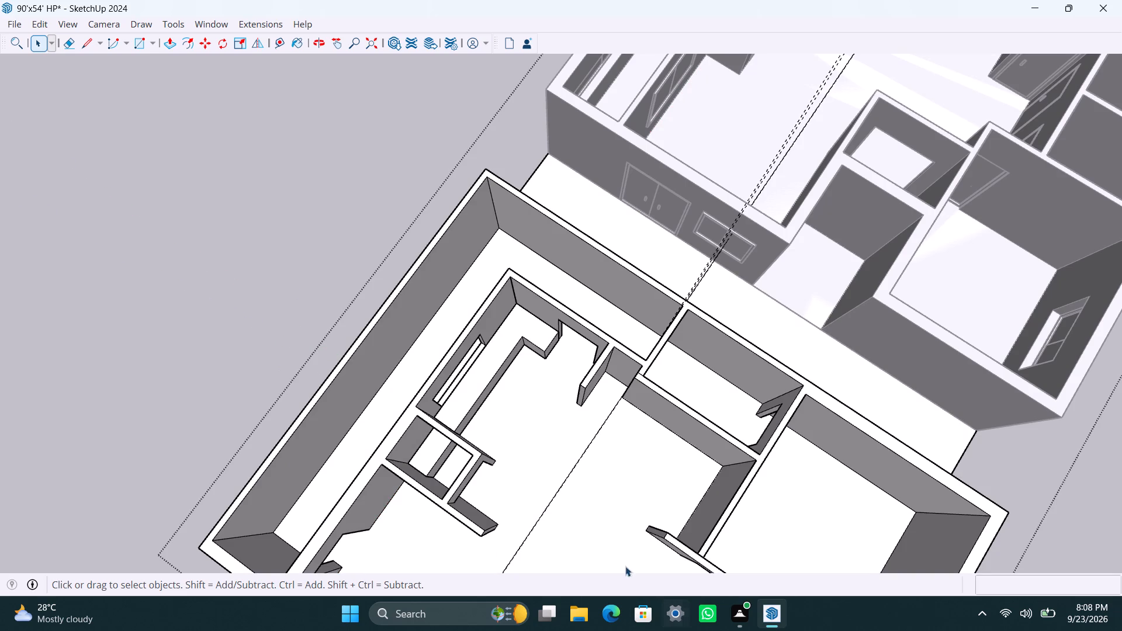
scroll(625, 565, "down", 11)
middle_click_drag(642, 494, 254, 323)
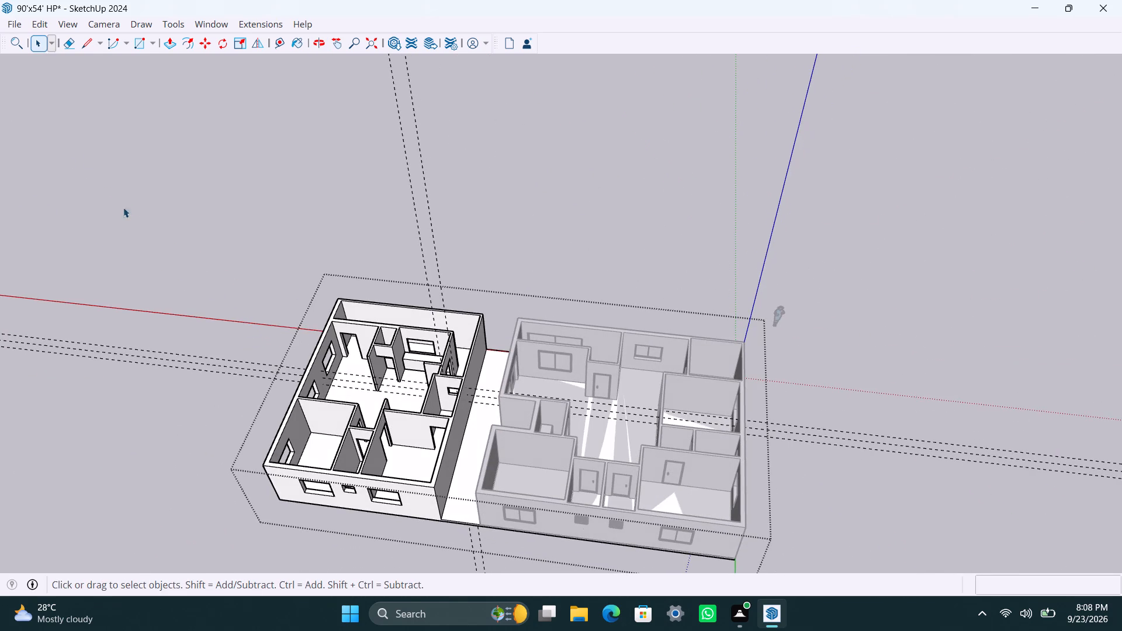
left_click(34, 18)
left_click(86, 167)
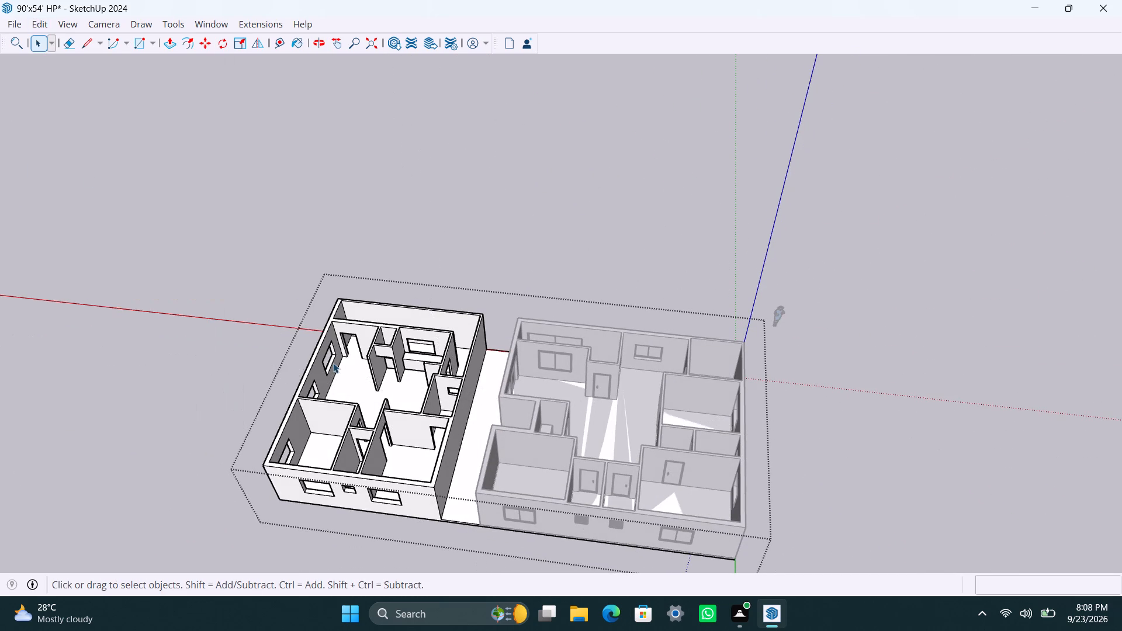
scroll(413, 408, "up", 6)
middle_click_drag(399, 435, 496, 435)
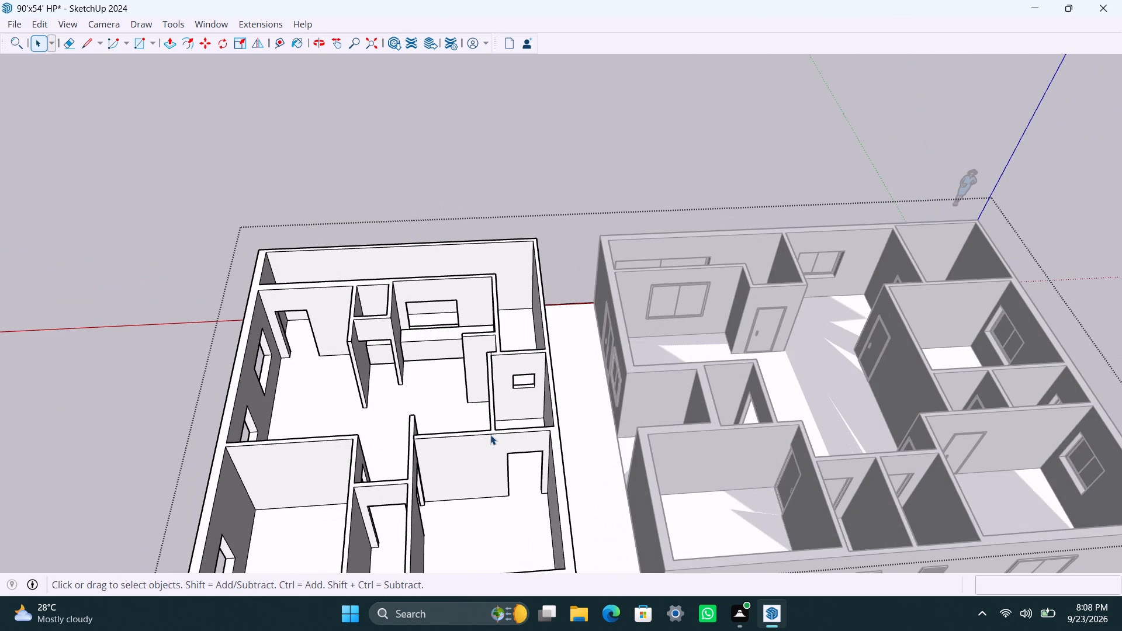
key("ctrl+s")
key("ctrl+s")
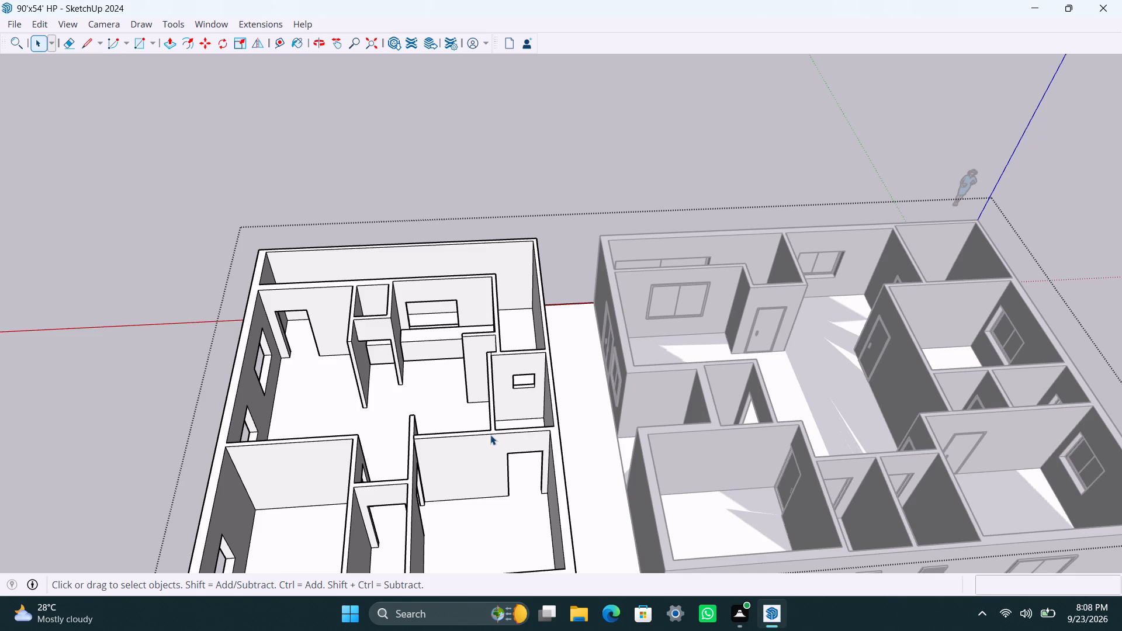
Examine the second building's rooms, partitions and wall openings from several sides.
key("space")
scroll(398, 446, "up", 2)
scroll(338, 404, "up", 3)
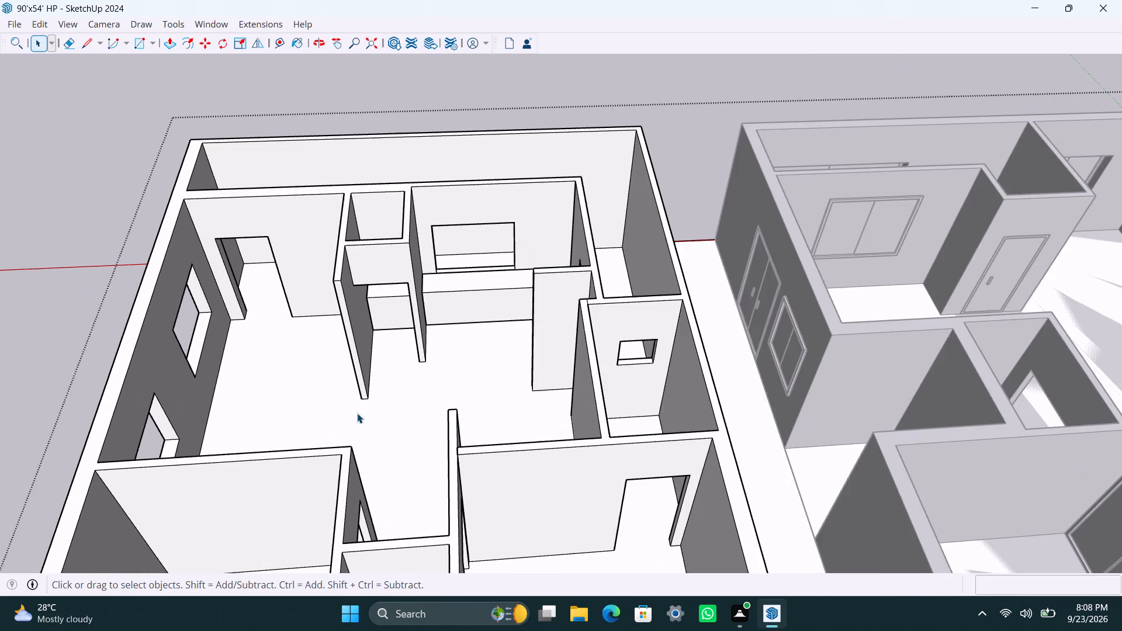
scroll(362, 407, "down", 4)
middle_click_drag(378, 455, 539, 424)
scroll(513, 384, "up", 3)
scroll(463, 334, "up", 1)
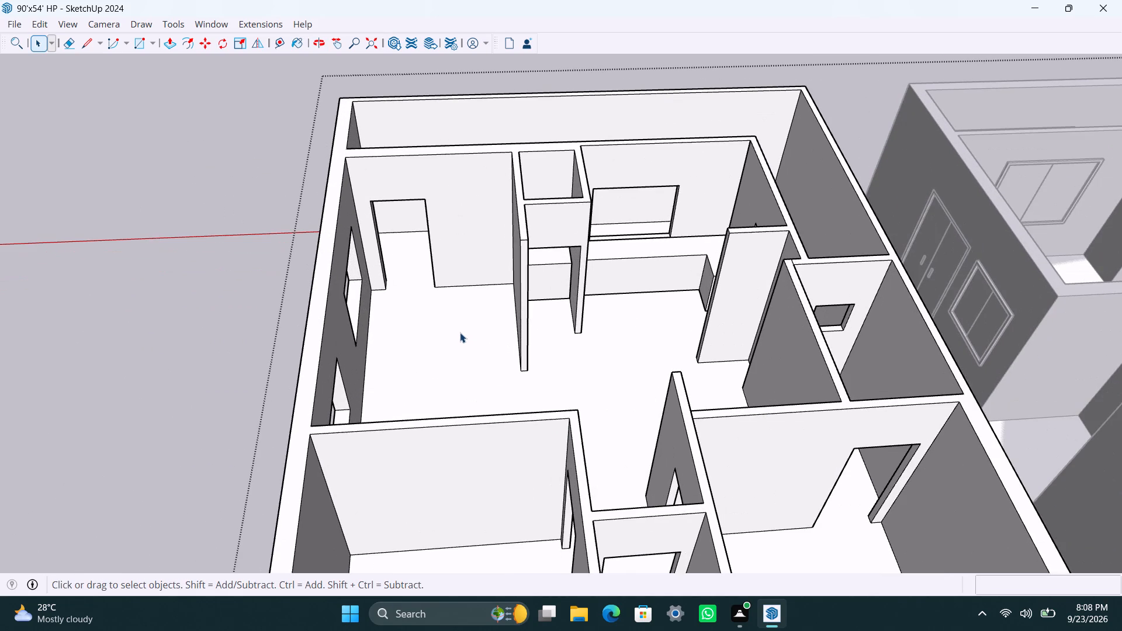
scroll(501, 302, "down", 4)
middle_click_drag(414, 372, 901, 518)
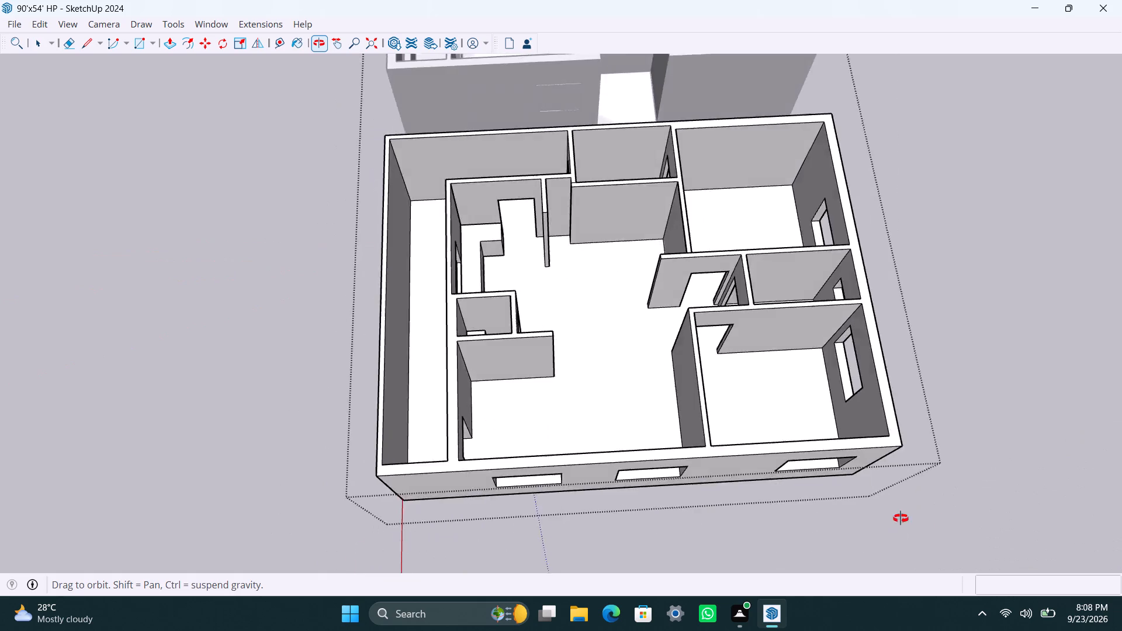
middle_click_drag(901, 518, 797, 602)
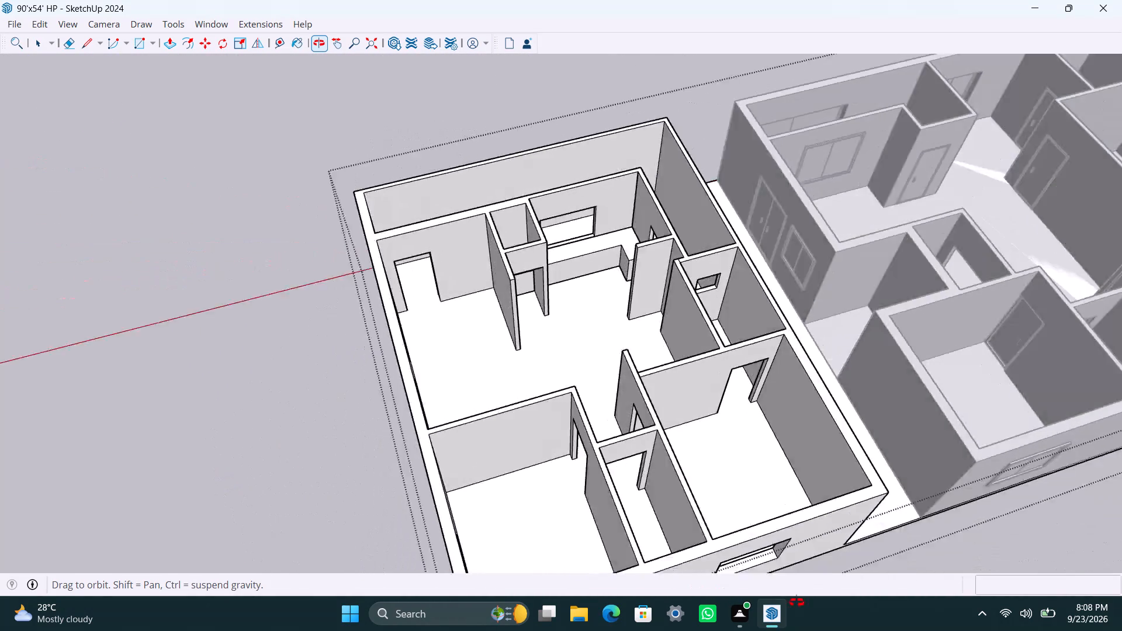
middle_click_drag(797, 602, 799, 597)
scroll(541, 360, "up", 3)
scroll(619, 143, "up", 2)
scroll(482, 226, "down", 2)
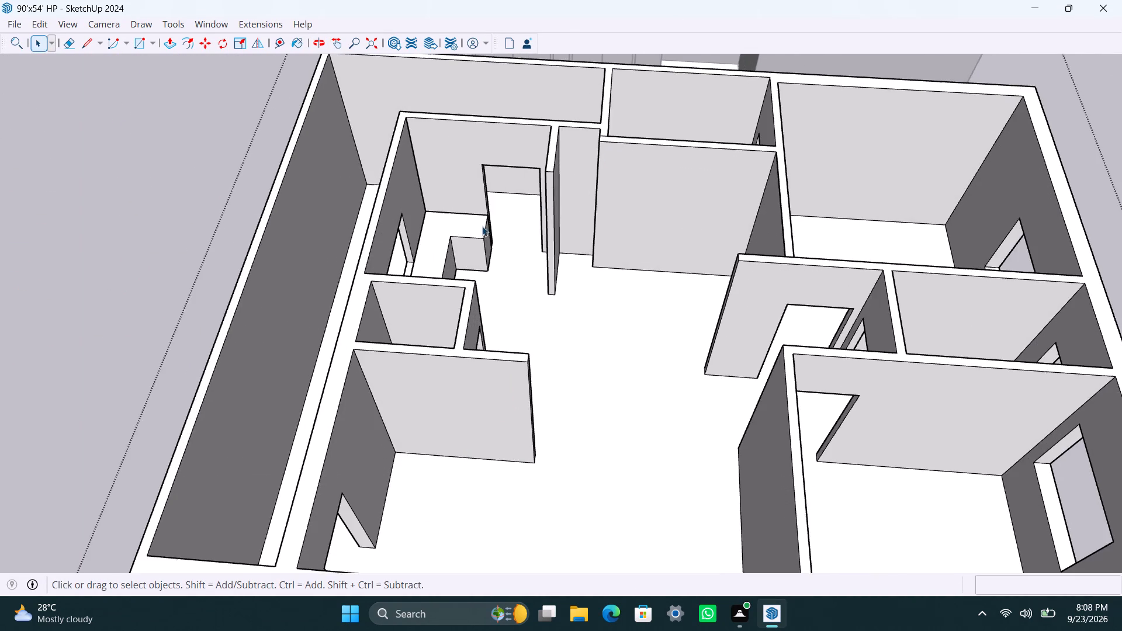
scroll(482, 226, "down", 2)
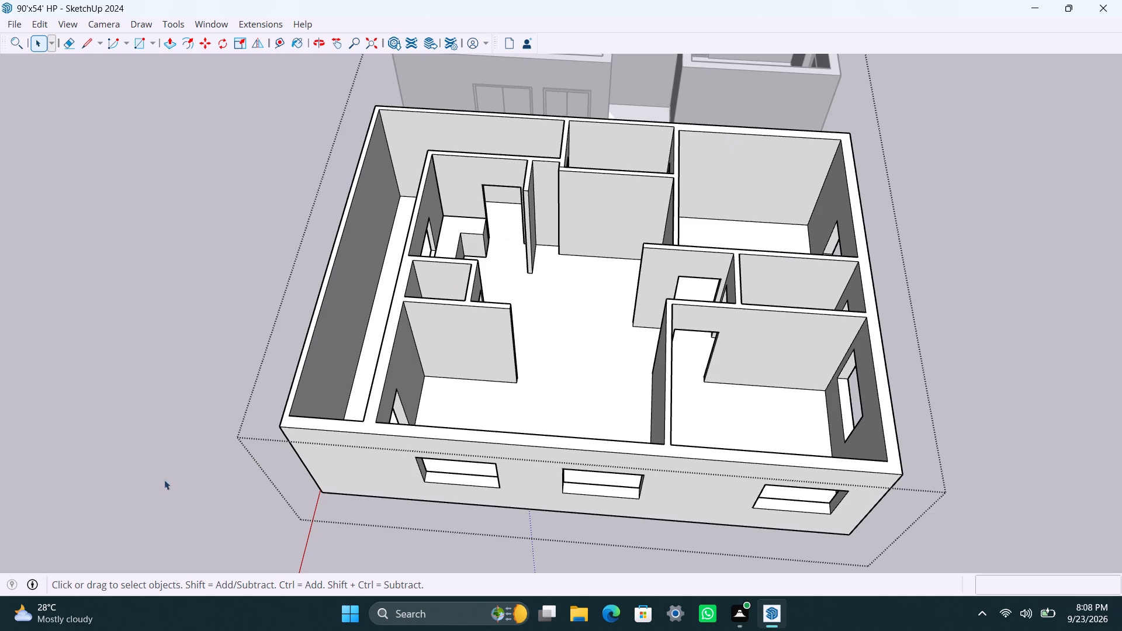
Draw a rectangle across the first window opening in the three-window outer wall, corner to corner, and make it a group.
scroll(725, 417, "down", 5)
middle_click_drag(549, 474, 525, 295)
scroll(544, 410, "up", 8)
scroll(512, 372, "up", 2)
key("r")
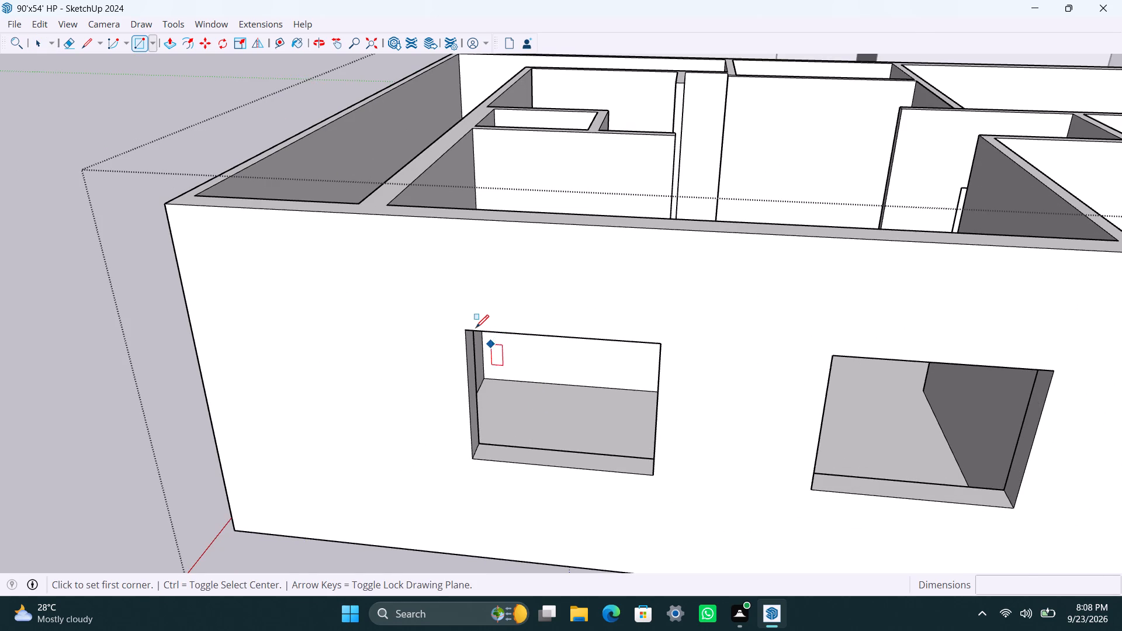
left_click(469, 327)
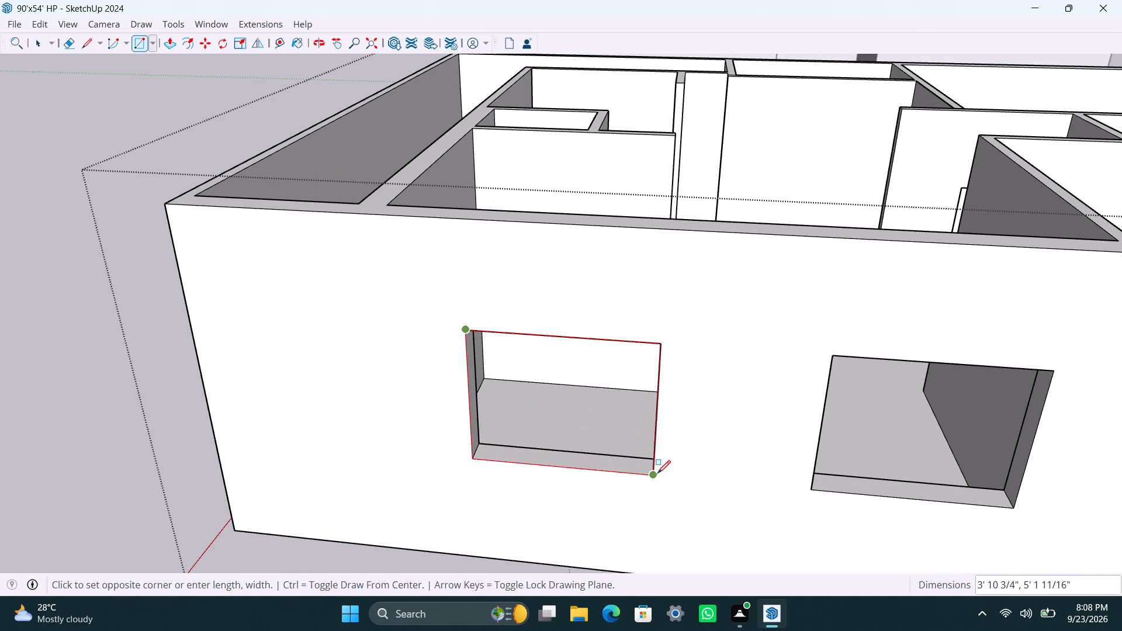
left_click(656, 473)
key("space")
double_click(604, 446)
right_click(604, 446)
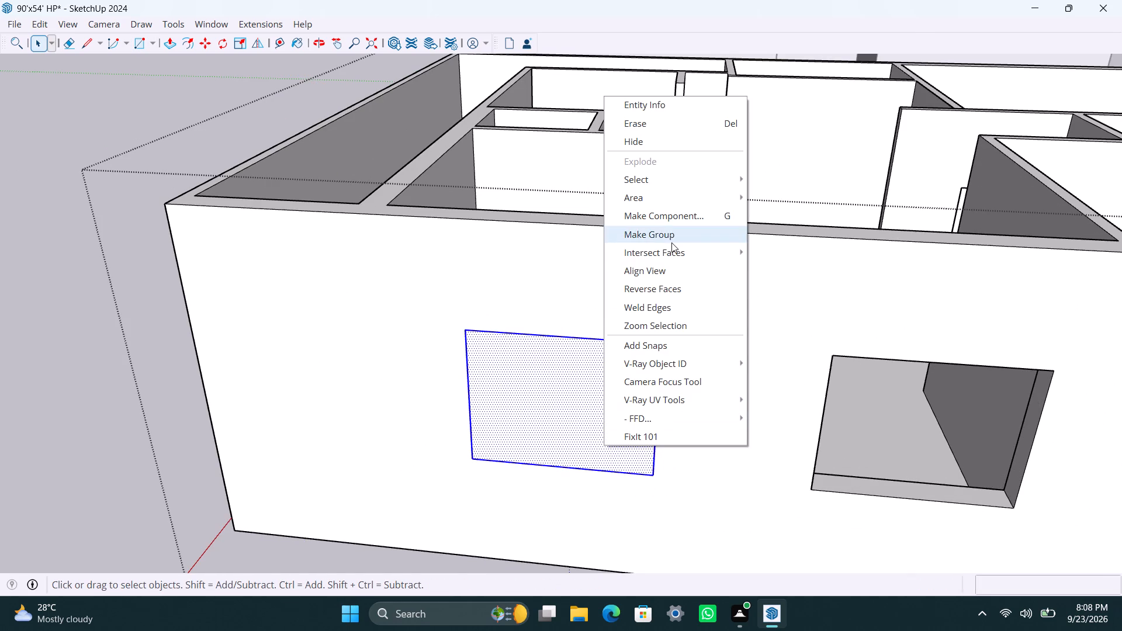
left_click(668, 232)
Inside the new group, offset the rectangle 2" inward and delete the inner face to leave a window frame outline.
double_click(501, 403)
left_click(500, 397)
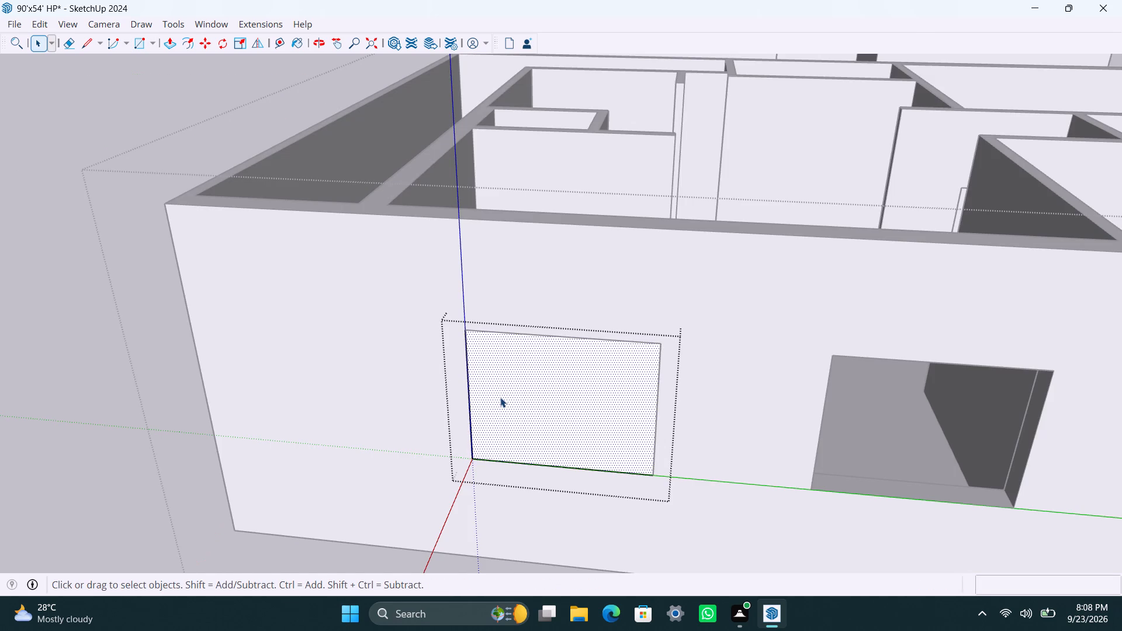
key("f")
left_click(493, 371)
type("2\"")
key("Return")
key("space")
left_click(700, 389)
left_click(573, 378)
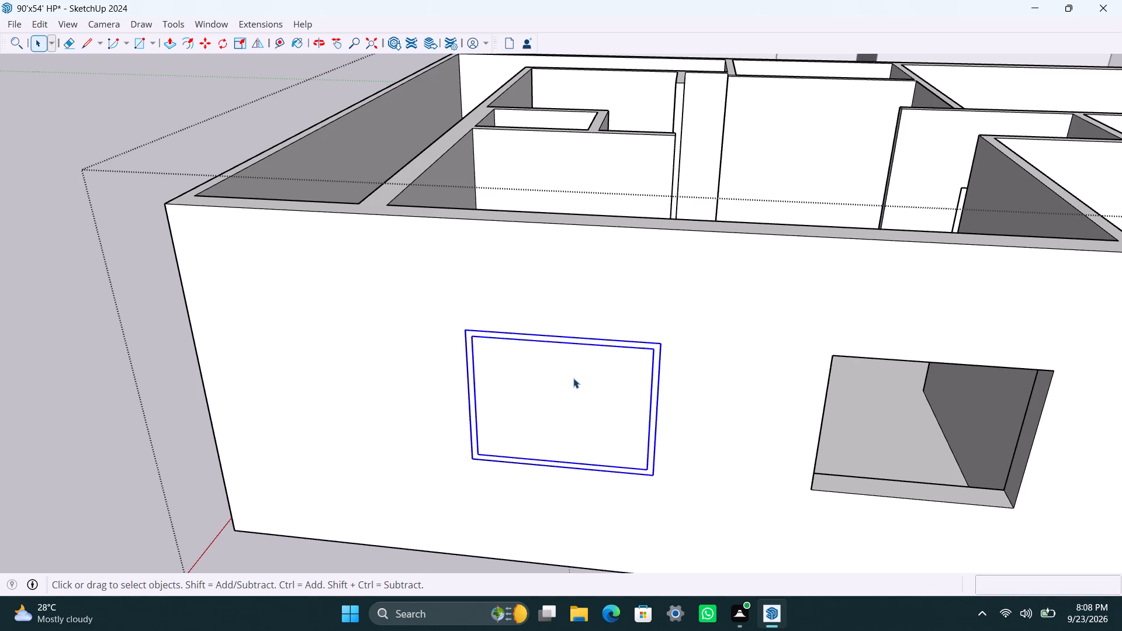
triple_click(575, 384)
scroll(566, 396, "up", 2)
left_click(566, 396)
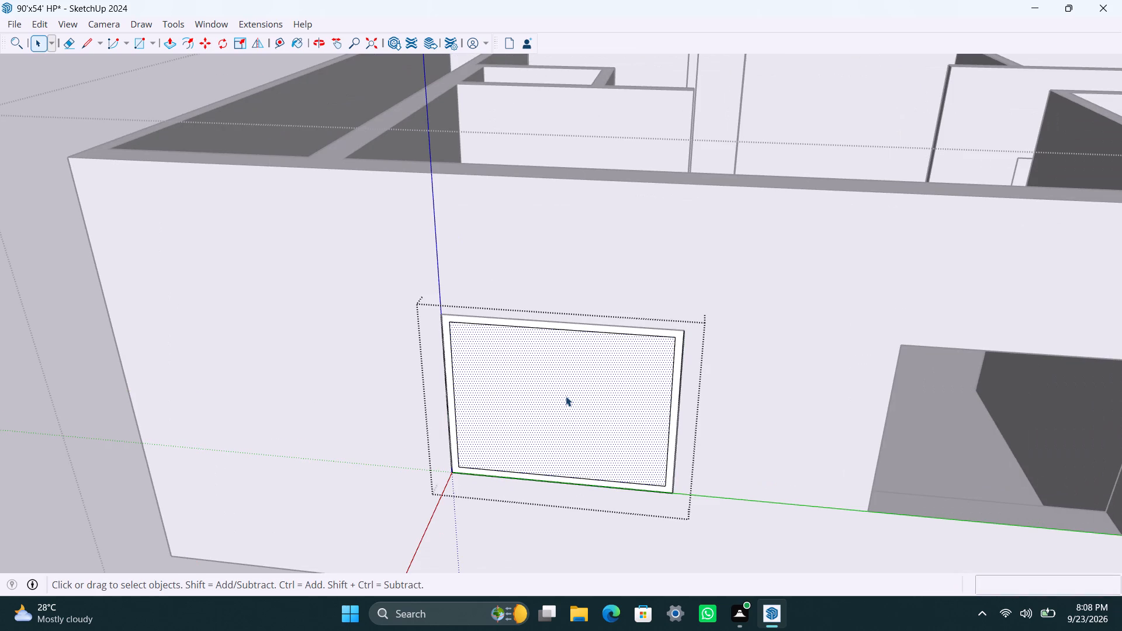
key("Delete")
Extrude the window frame face 1.5" into the opening and 1.5" outward.
scroll(487, 449, "up", 4)
scroll(439, 471, "up", 3)
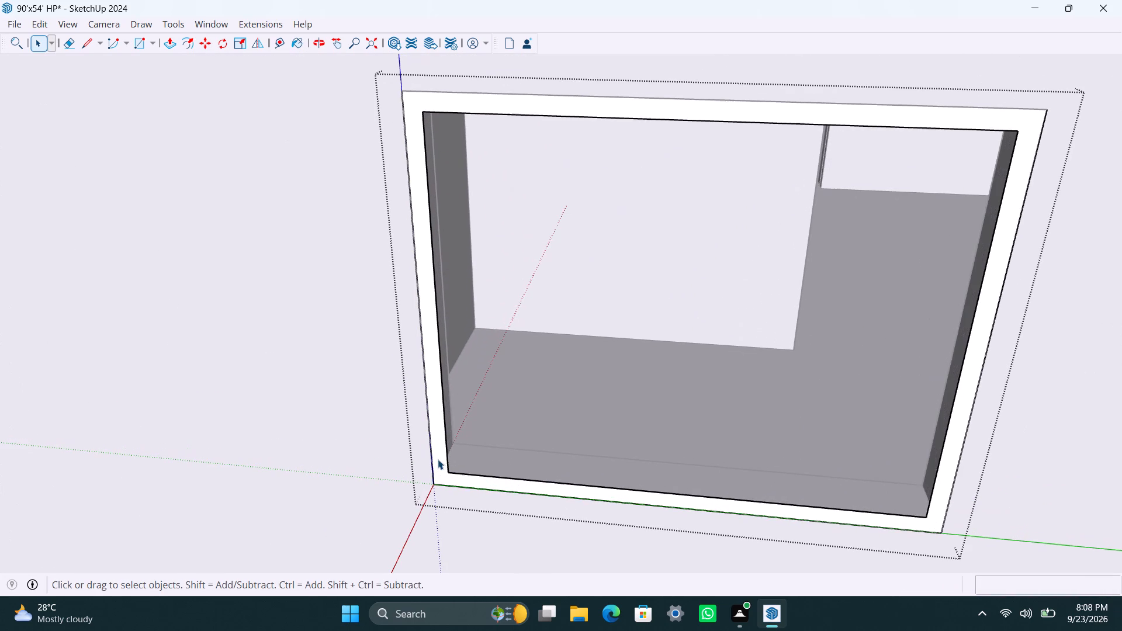
left_click(438, 459)
key("p")
left_click_drag(438, 458, 446, 443)
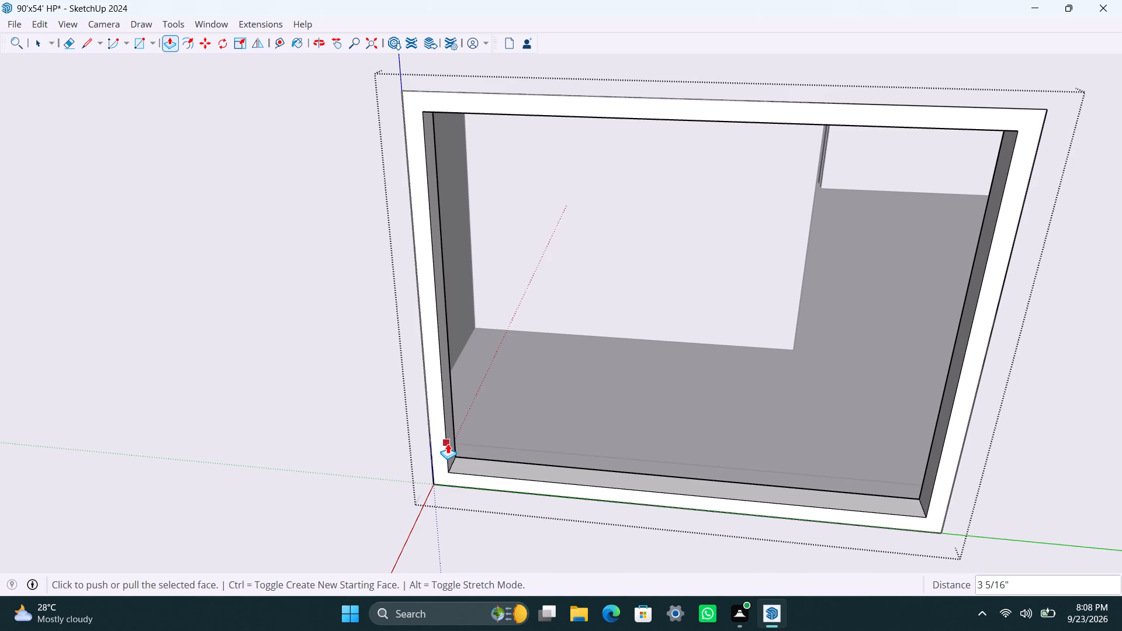
type("1.5\"")
key("Return")
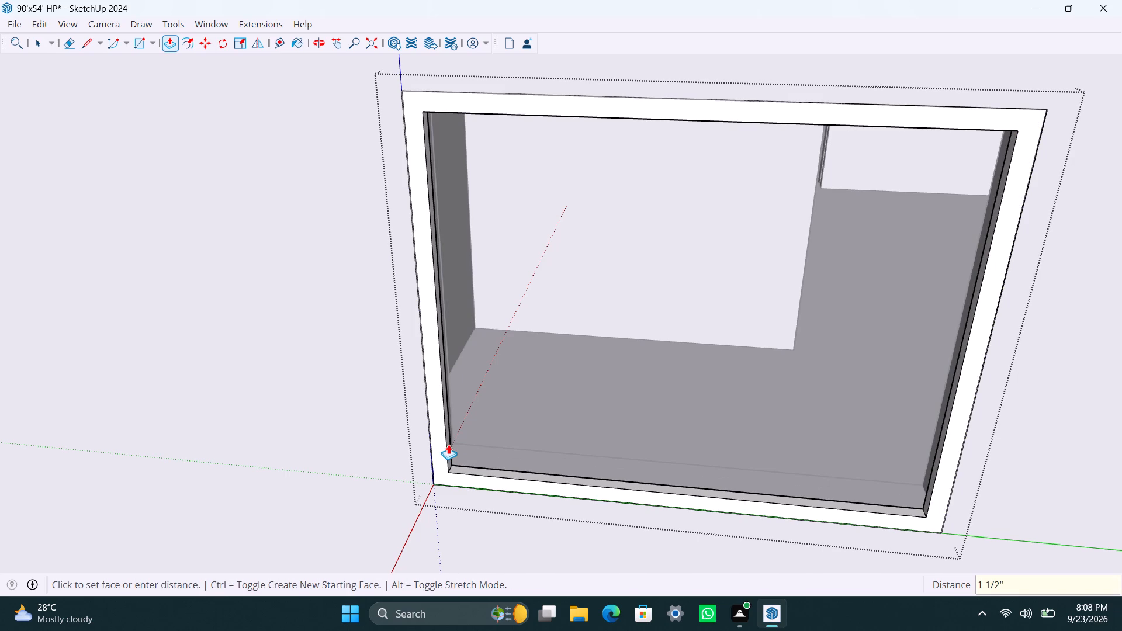
left_click(441, 463)
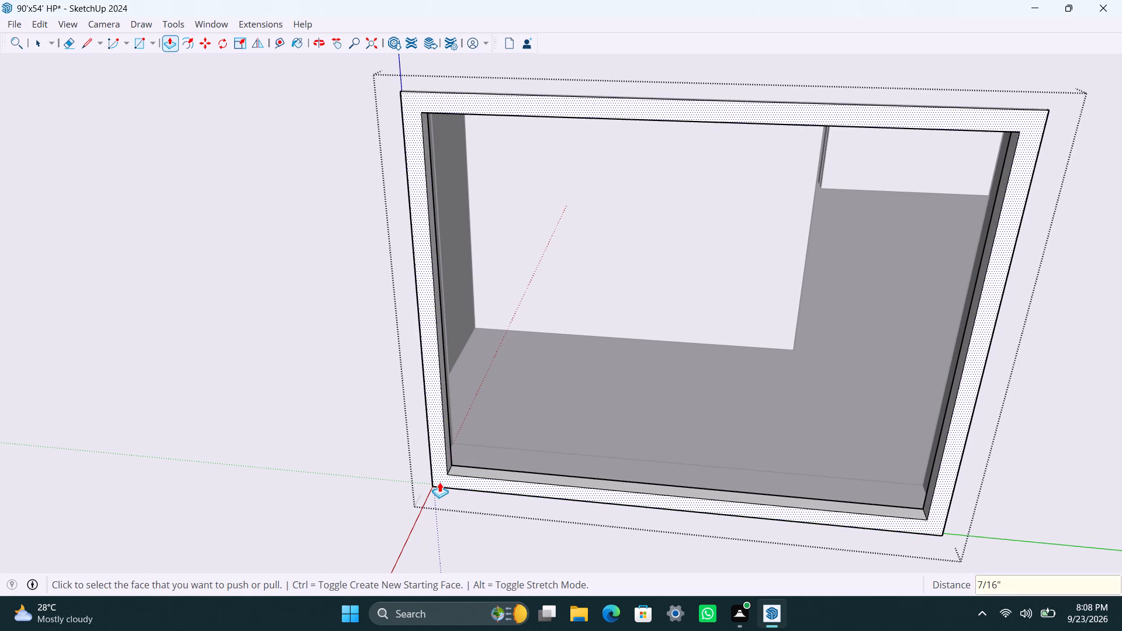
type("1.5\"")
key("Return")
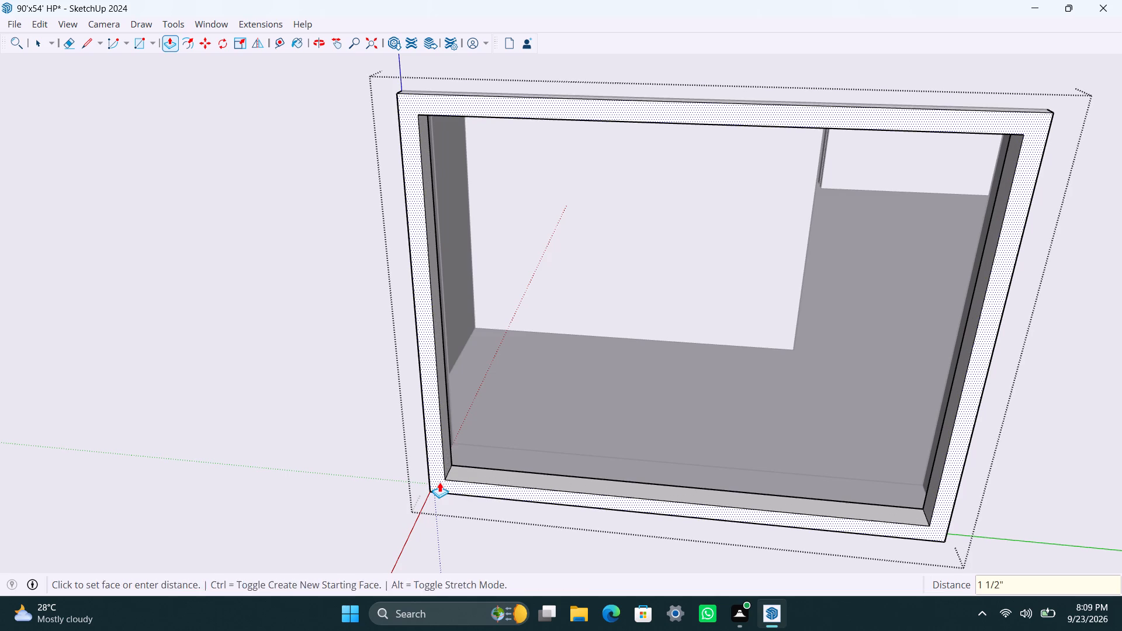
key("space")
Draw a rectangle over half of the frame's inner opening, delete the face filling the other half, and group the remaining pane.
scroll(435, 366, "down", 5)
scroll(414, 366, "up", 1)
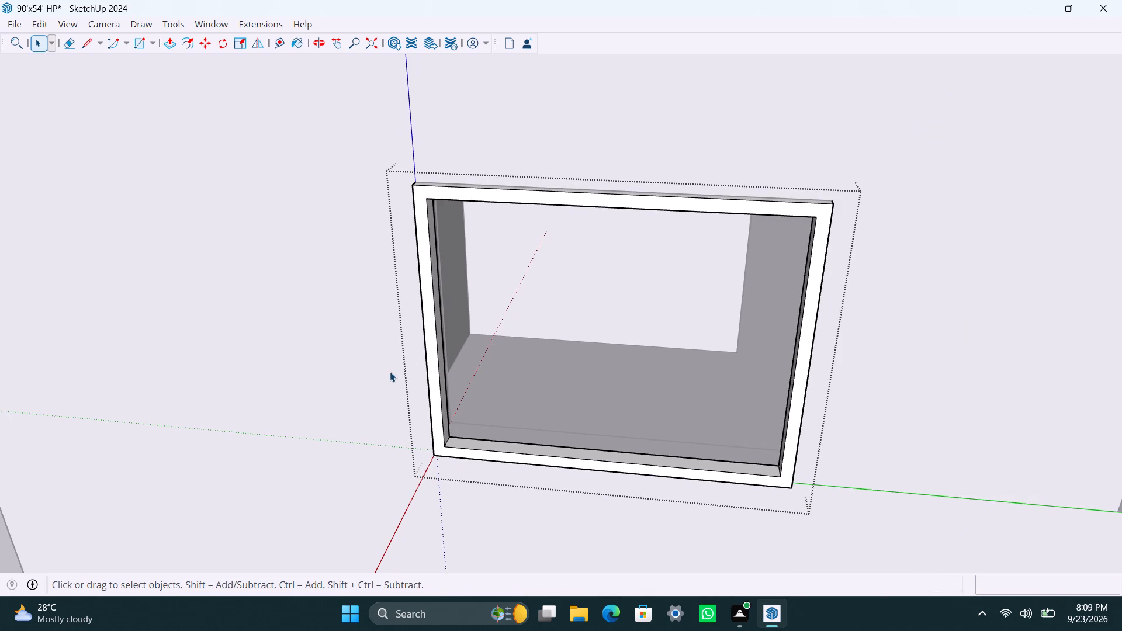
key("r")
left_click(430, 202)
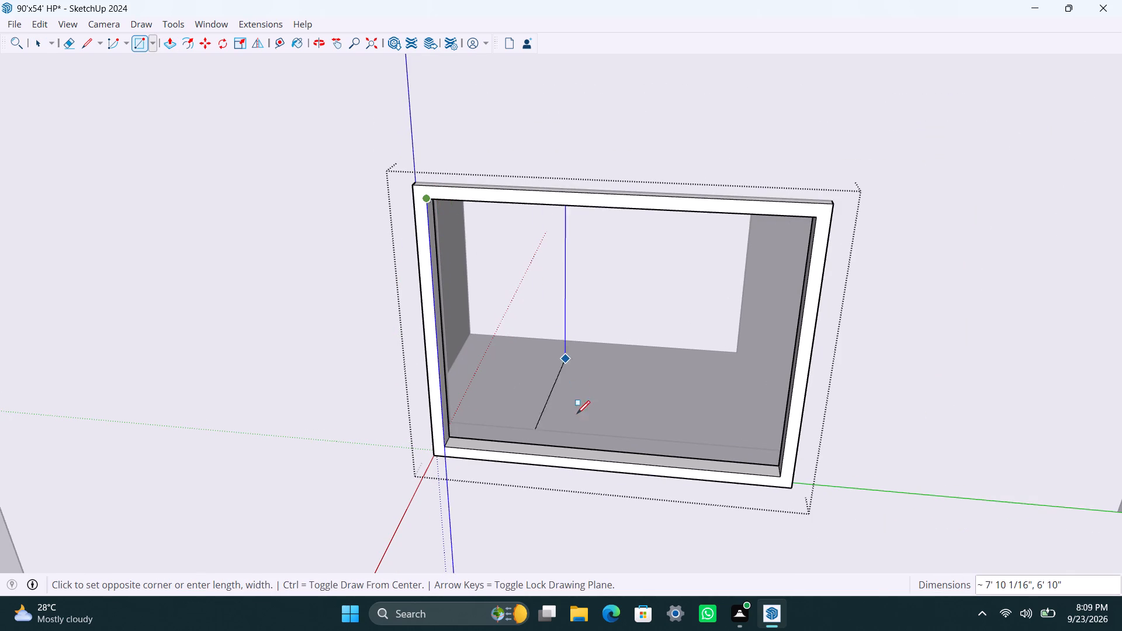
left_click(612, 460)
key("space")
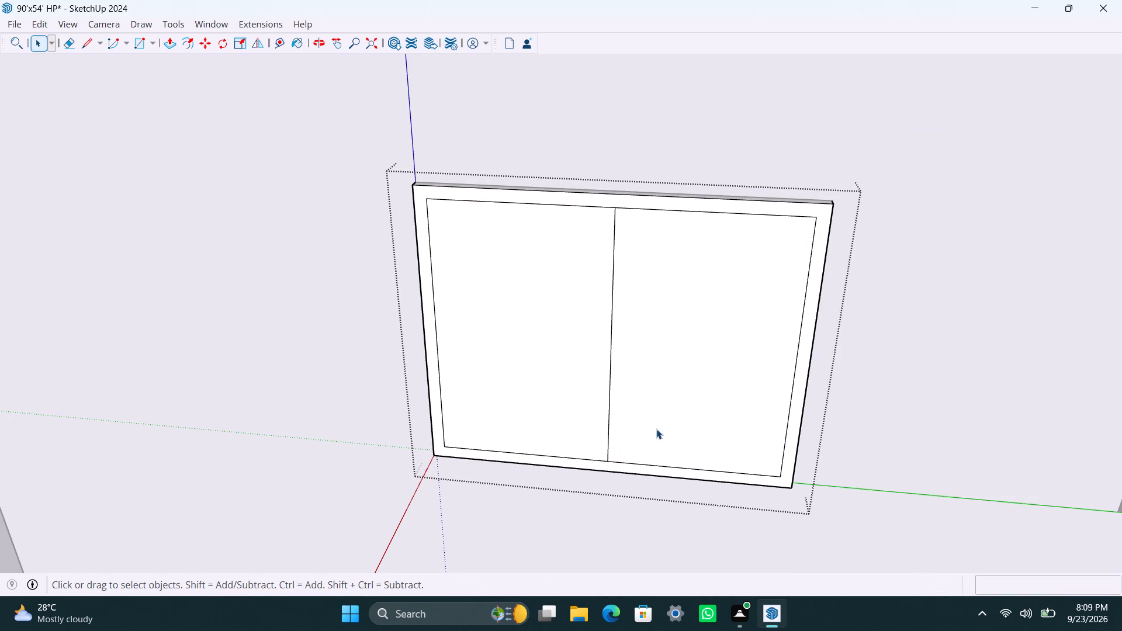
left_click(656, 429)
key("Delete")
double_click(584, 381)
right_click(584, 380)
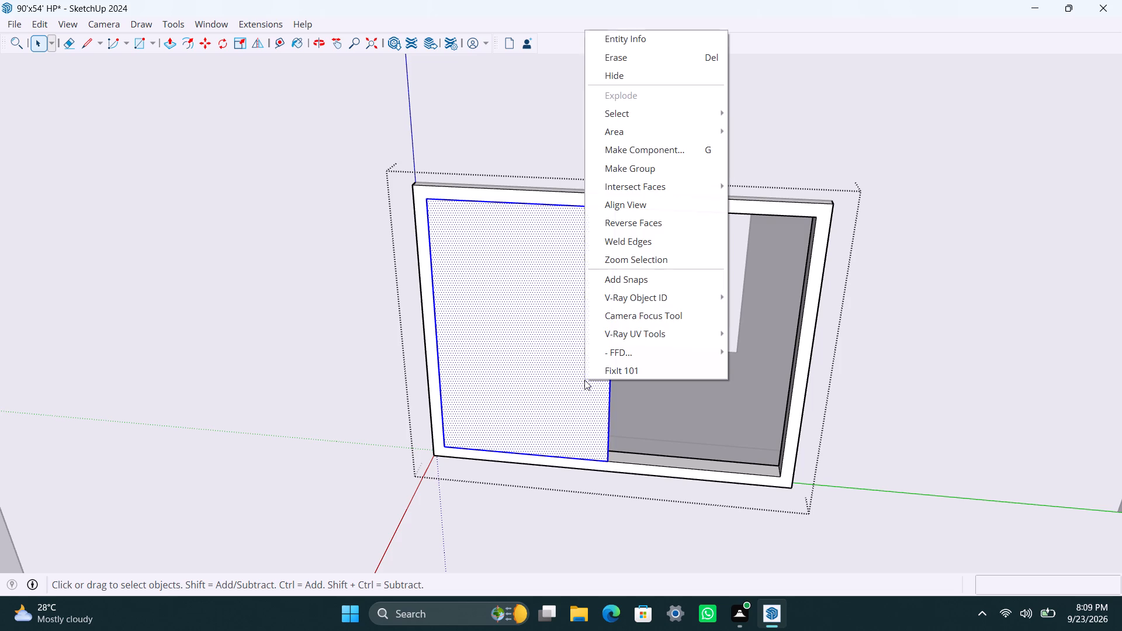
left_click(644, 172)
Inside the pane group, extrude the face 8 mm thick and leave the group.
scroll(621, 378, "down", 3)
middle_click_drag(616, 398, 511, 405)
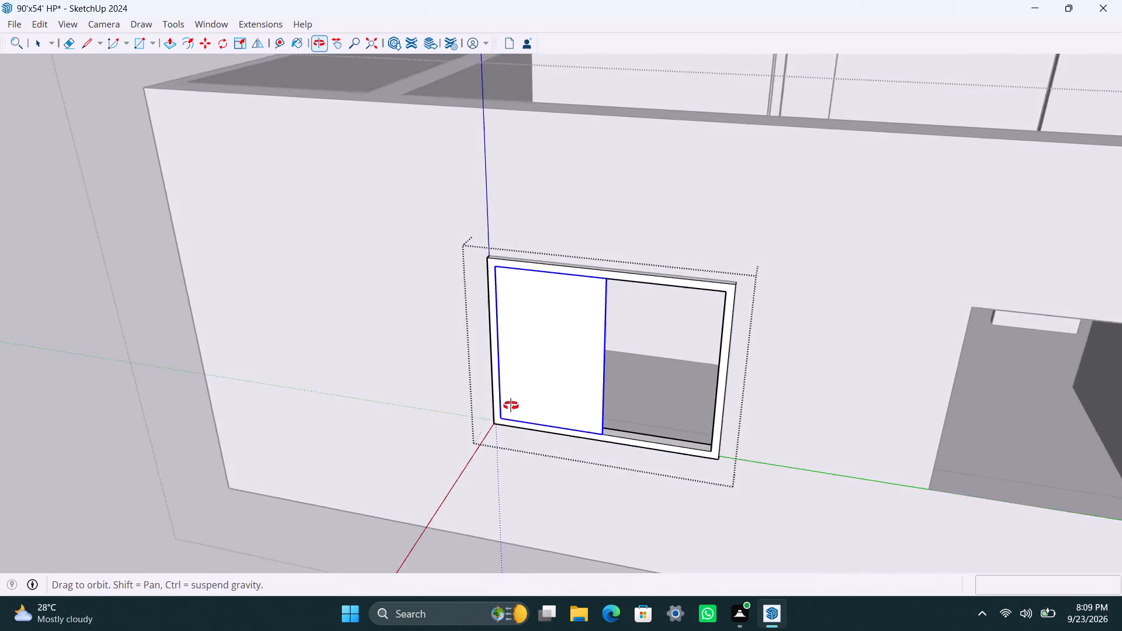
middle_click_drag(511, 405, 503, 407)
scroll(515, 412, "up", 6)
scroll(594, 417, "up", 2)
triple_click(601, 413)
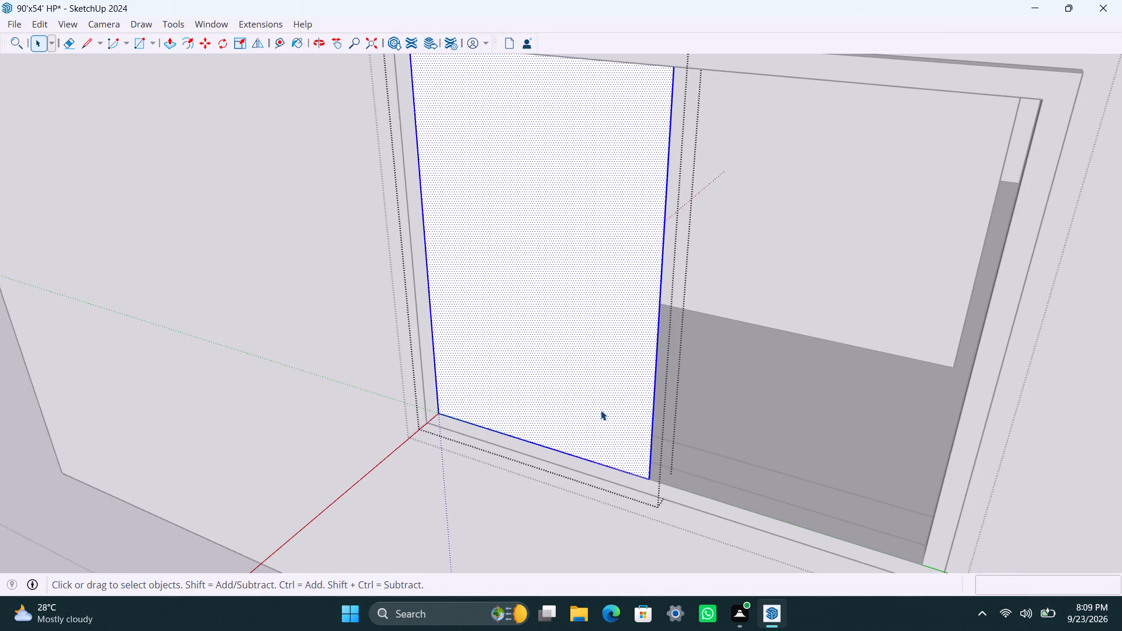
key("p")
left_click_drag(601, 410, 615, 406)
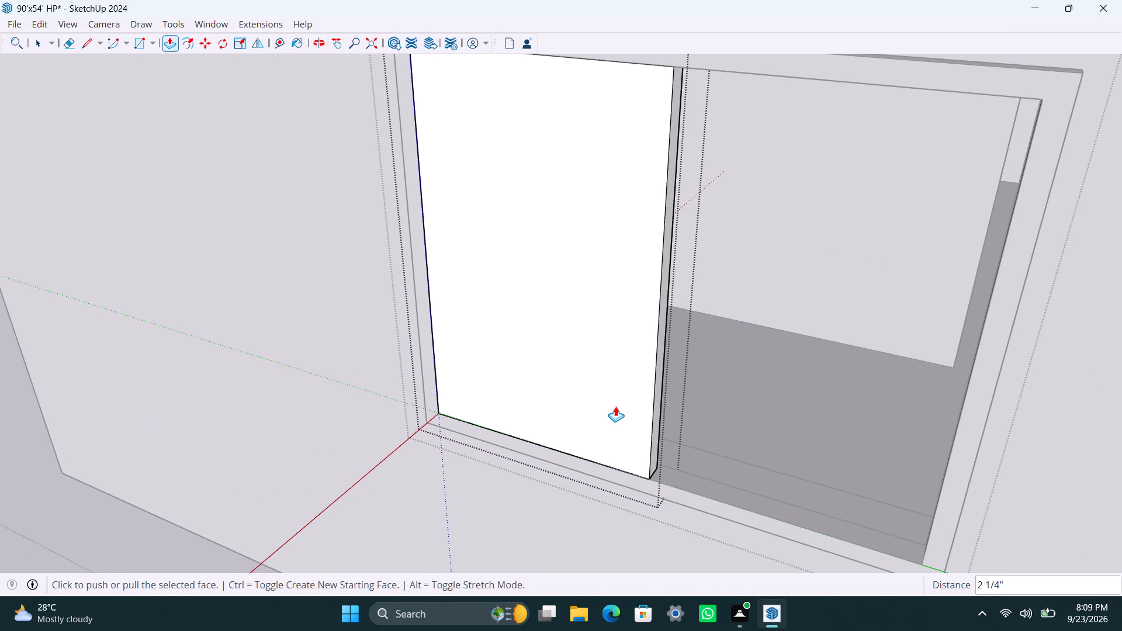
type("8MM")
key("Return")
key("space")
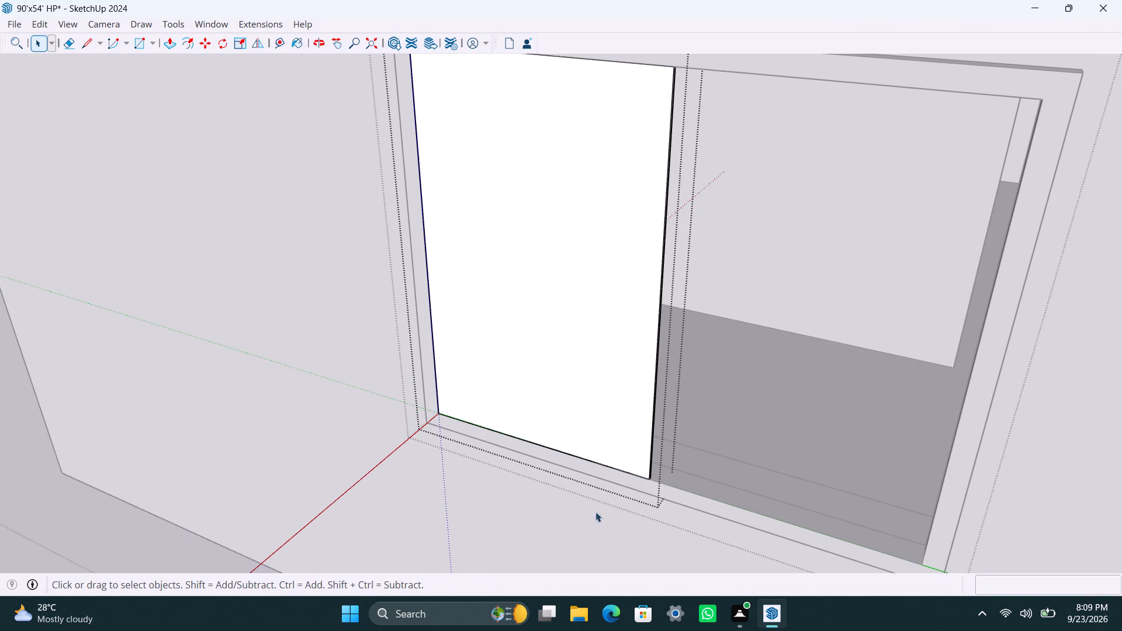
left_click(591, 518)
Move the pane about 1 7/16" back into the depth of the window frame.
scroll(638, 484, "up", 7)
left_click(641, 455)
scroll(661, 500, "up", 6)
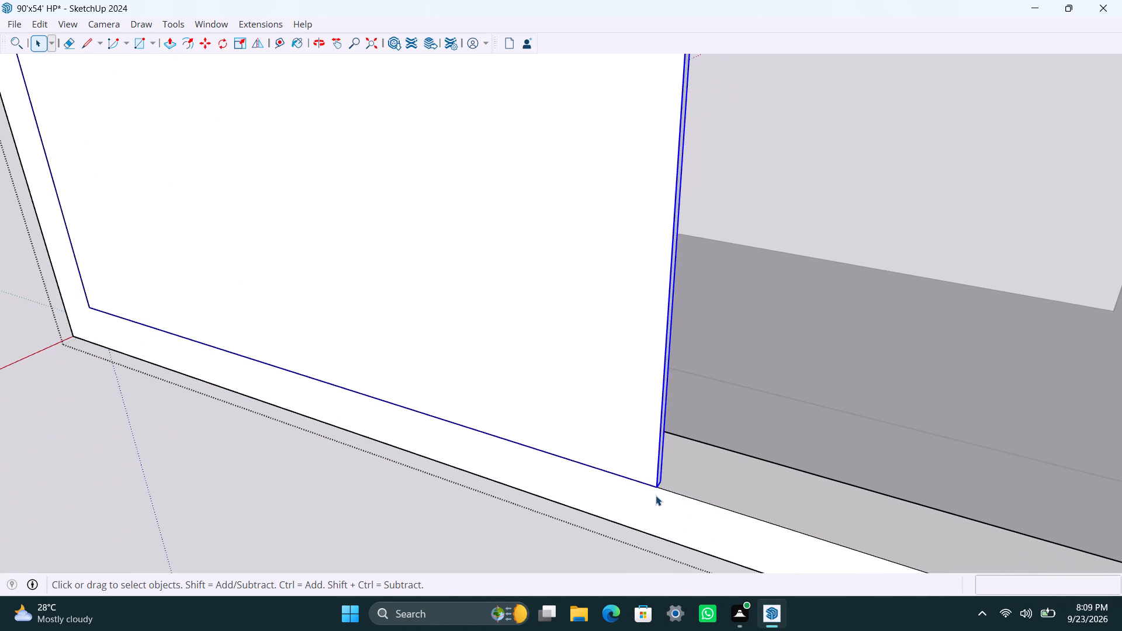
key("m")
left_click(654, 483)
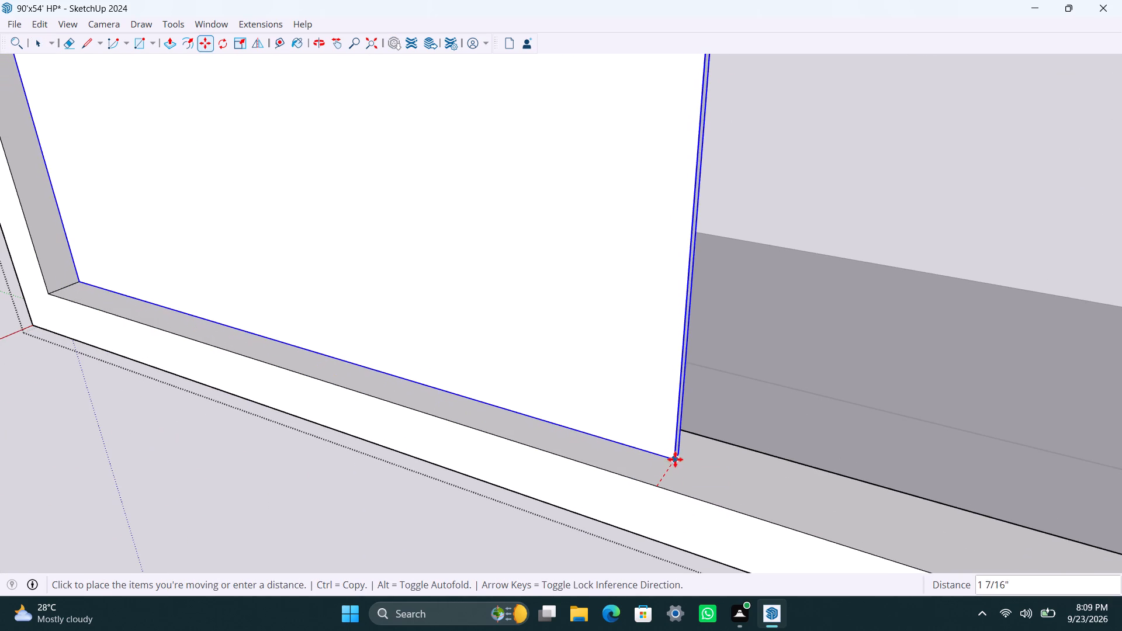
left_click(675, 459)
Copy the pane along the frame's bottom edge into the empty half of the window.
scroll(673, 462, "down", 19)
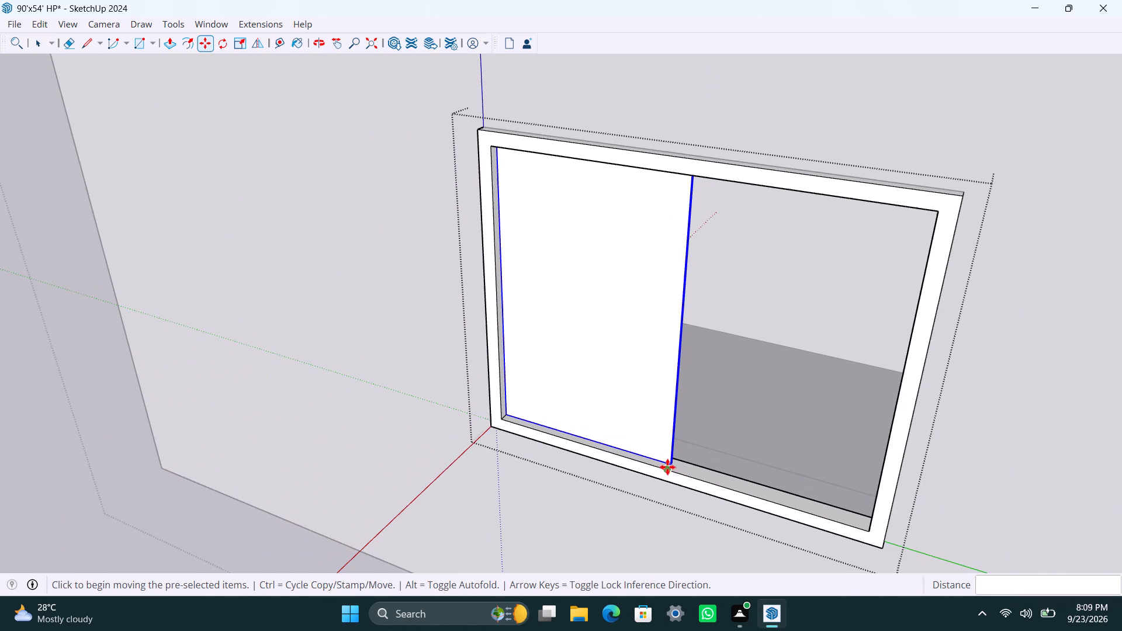
left_click(674, 459)
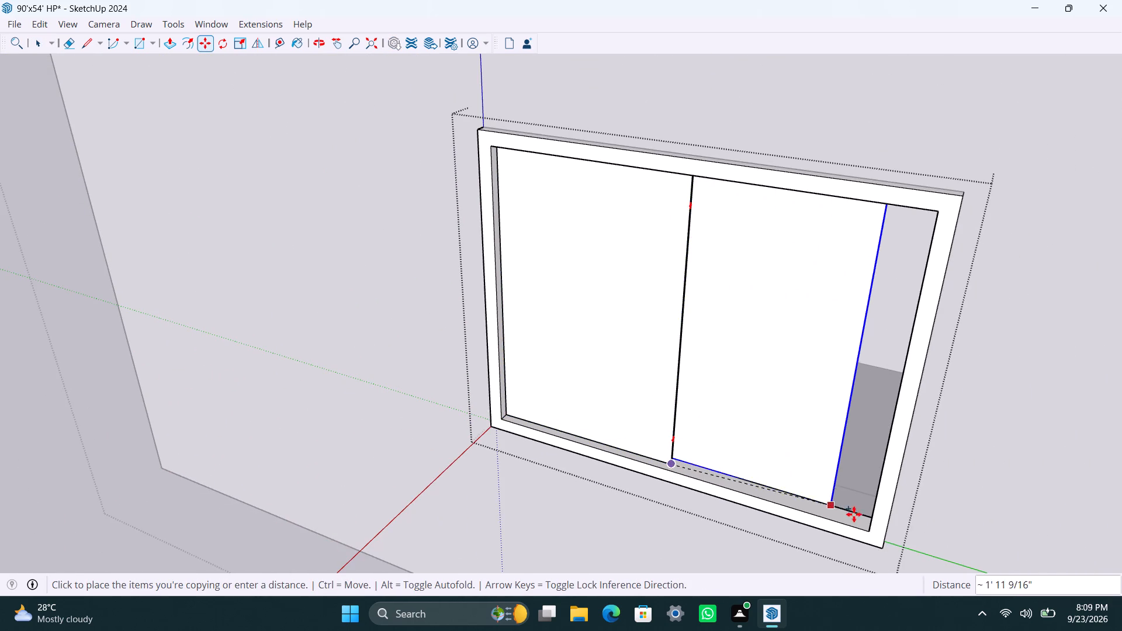
left_click(863, 526)
Move the copied pane deeper into the frame to meet the first pane's front corner, and leave the window group.
scroll(417, 450, "up", 11)
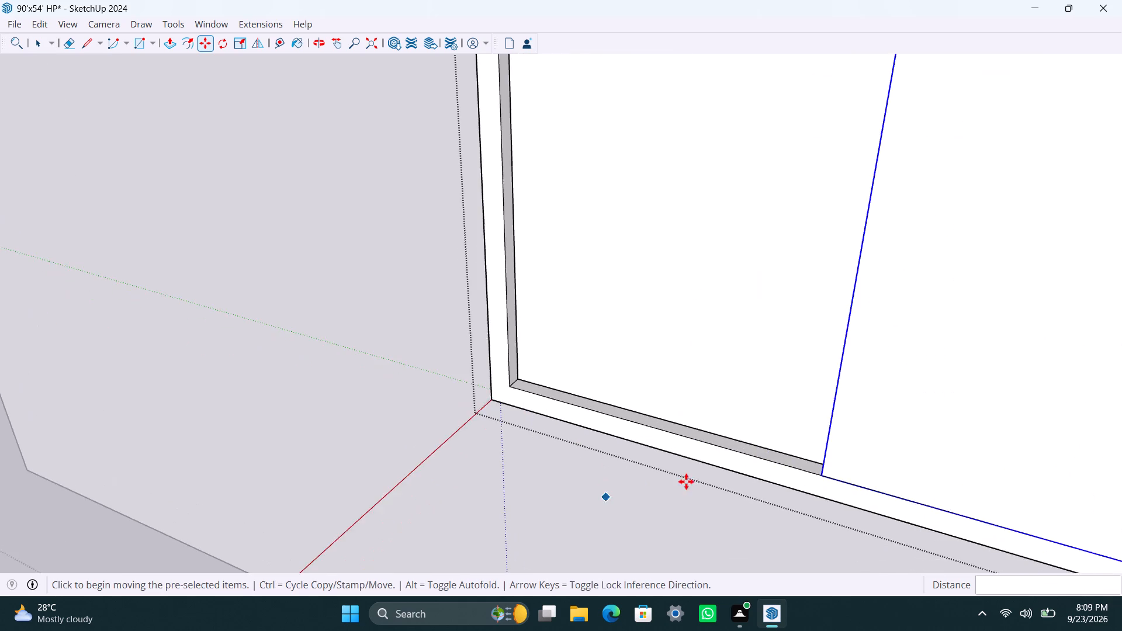
scroll(686, 481, "up", 1)
middle_click_drag(844, 464, 1120, 525)
scroll(949, 380, "up", 7)
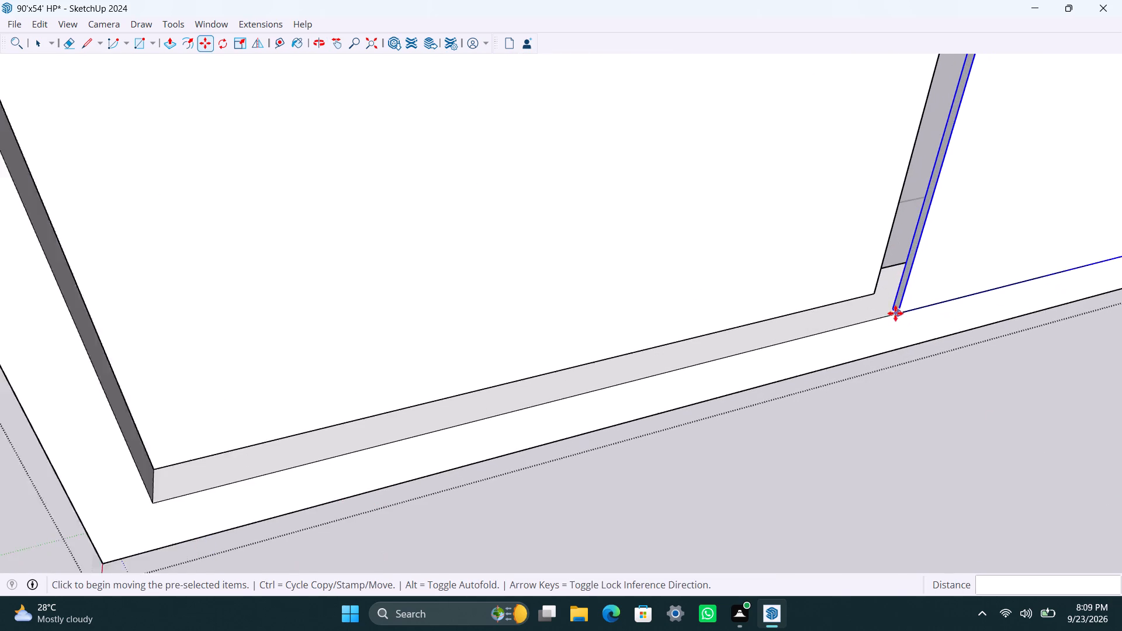
scroll(895, 313, "up", 5)
left_click(892, 304)
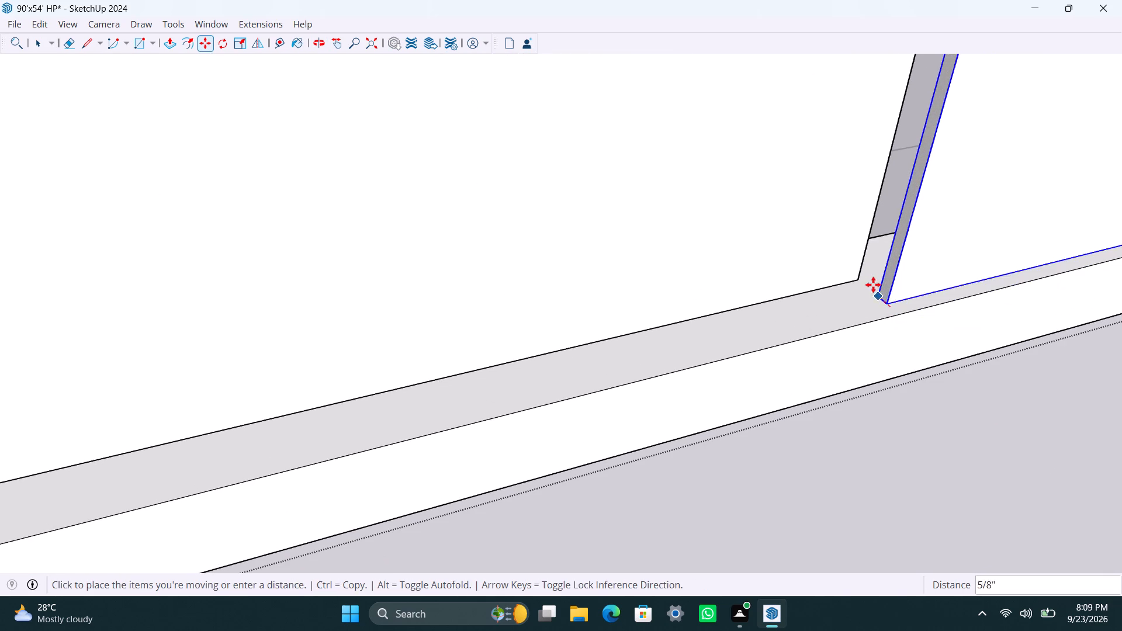
left_click(861, 275)
scroll(847, 376, "down", 8)
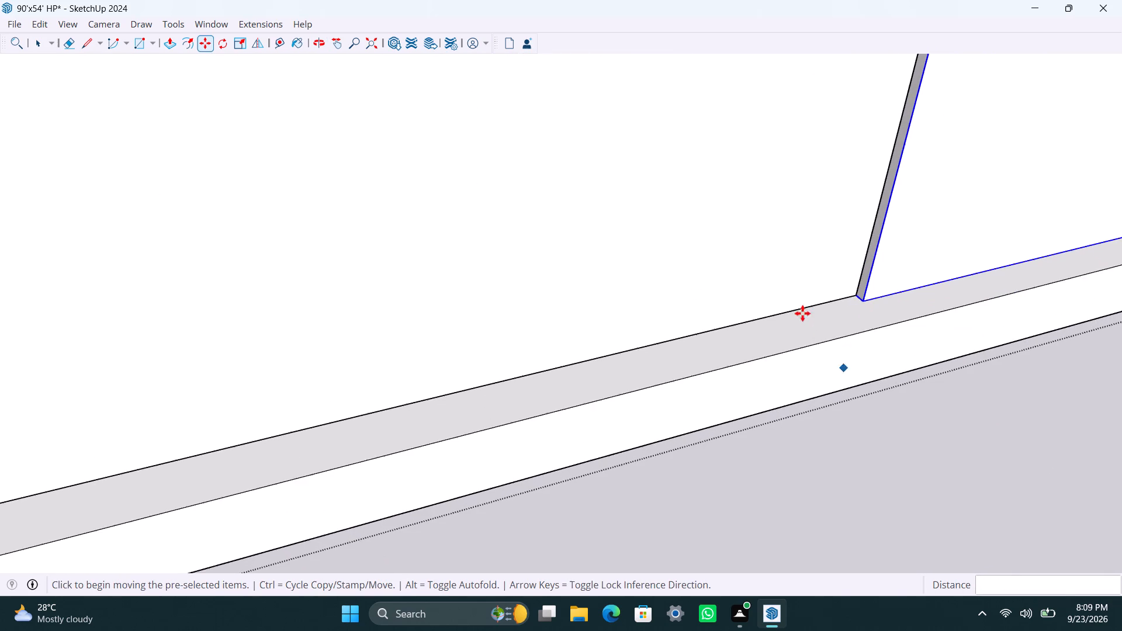
scroll(802, 313, "down", 20)
scroll(802, 313, "down", 19)
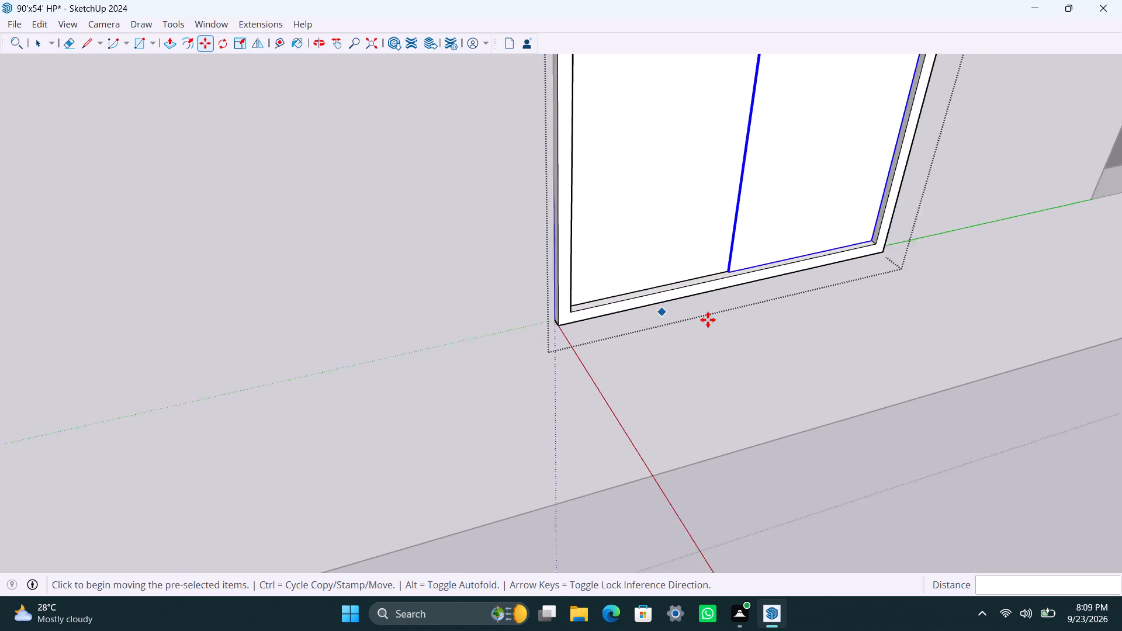
scroll(708, 320, "down", 15)
key("space")
left_click(786, 344)
scroll(795, 369, "down", 4)
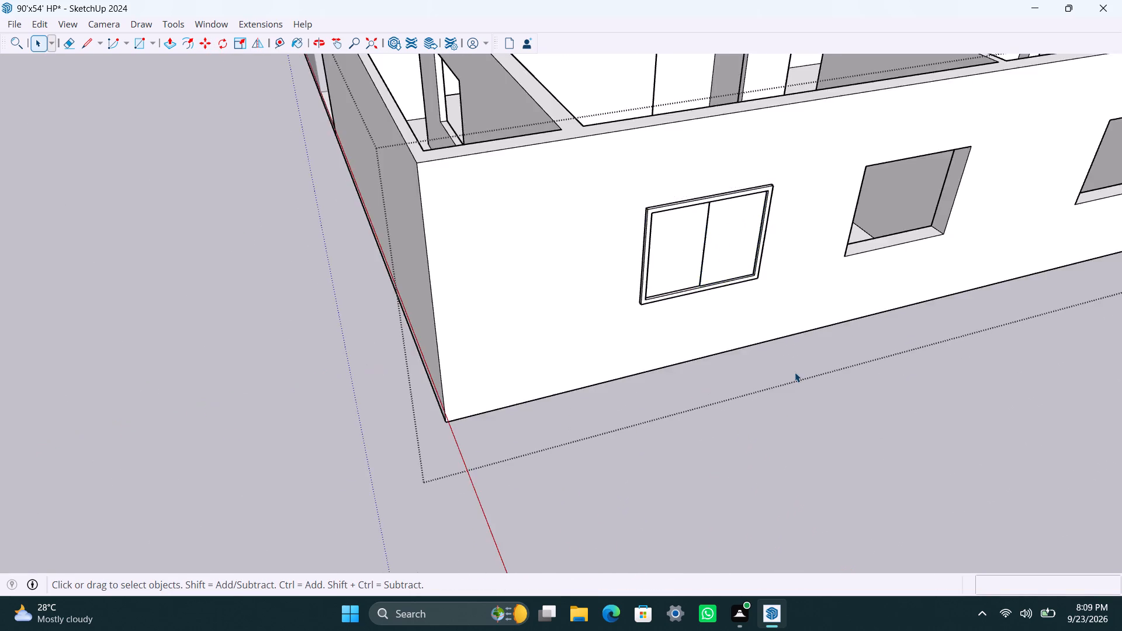
Draw a rectangle across the middle window opening of the same wall, corner to corner, and make it a group.
middle_click_drag(795, 376, 415, 464)
scroll(453, 408, "up", 3)
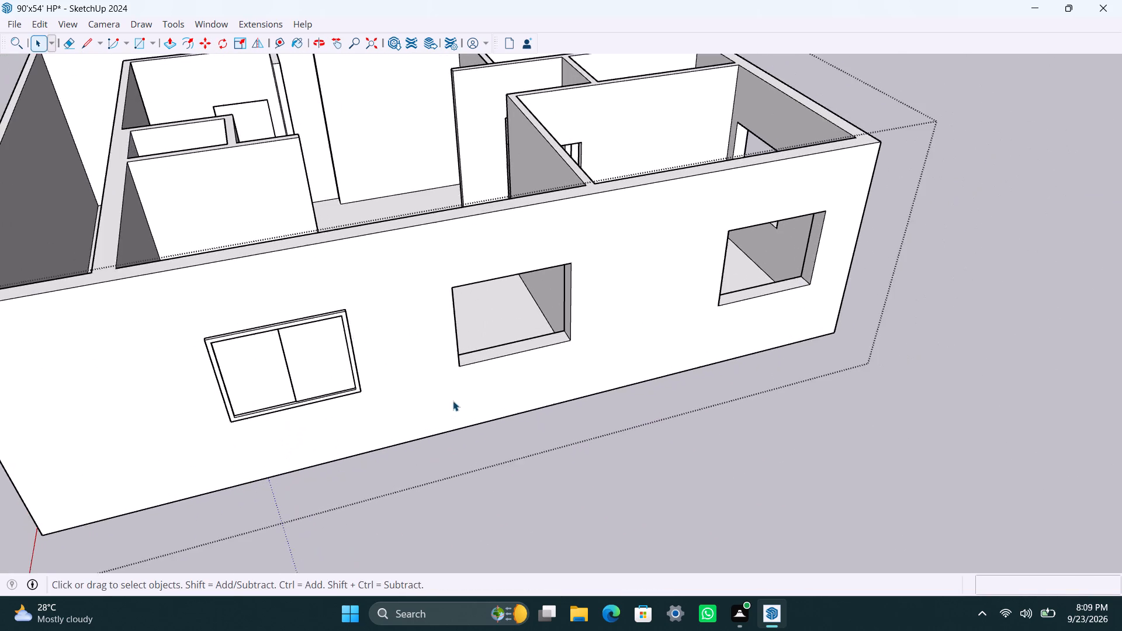
middle_click_drag(453, 401, 353, 345)
scroll(378, 302, "up", 4)
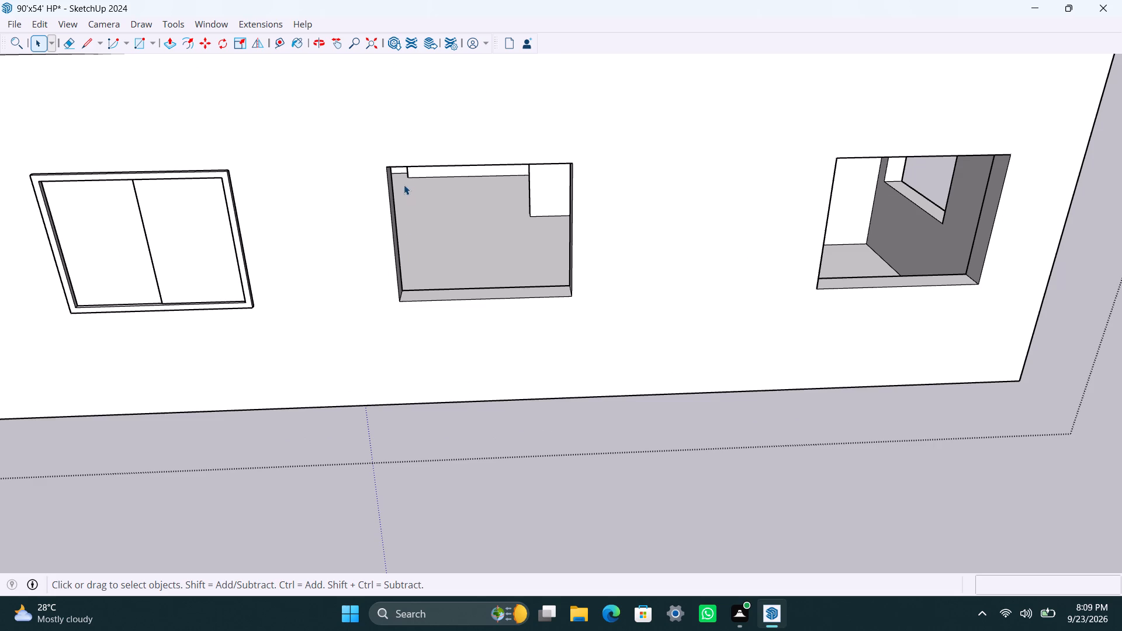
scroll(394, 172, "up", 1)
key("r")
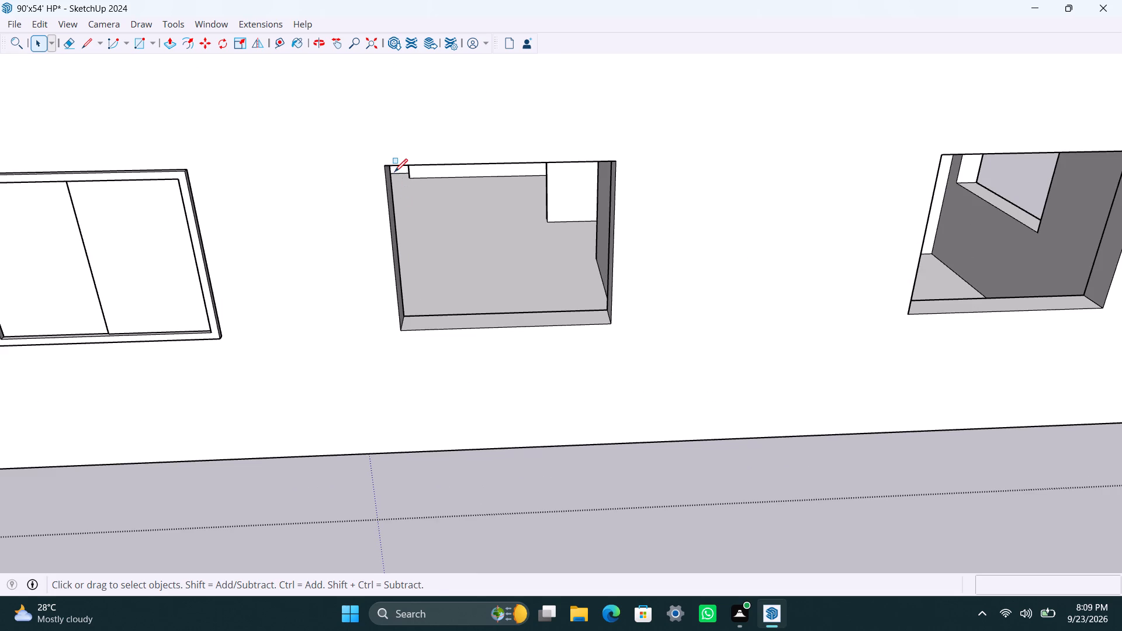
left_click(387, 165)
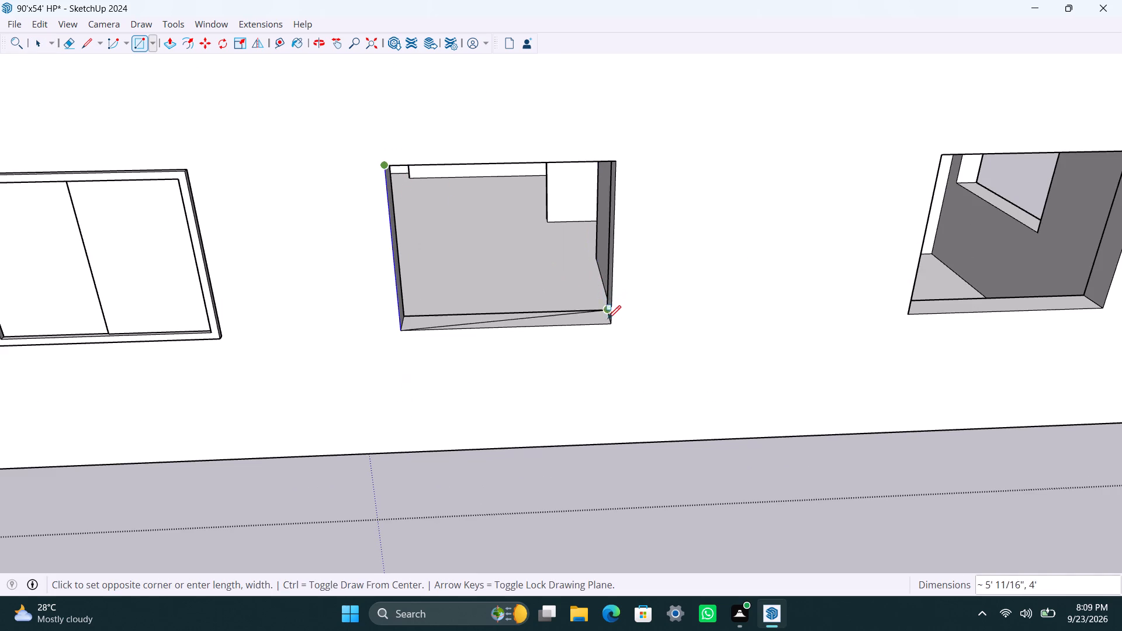
left_click(611, 323)
key("space")
double_click(549, 282)
right_click(549, 282)
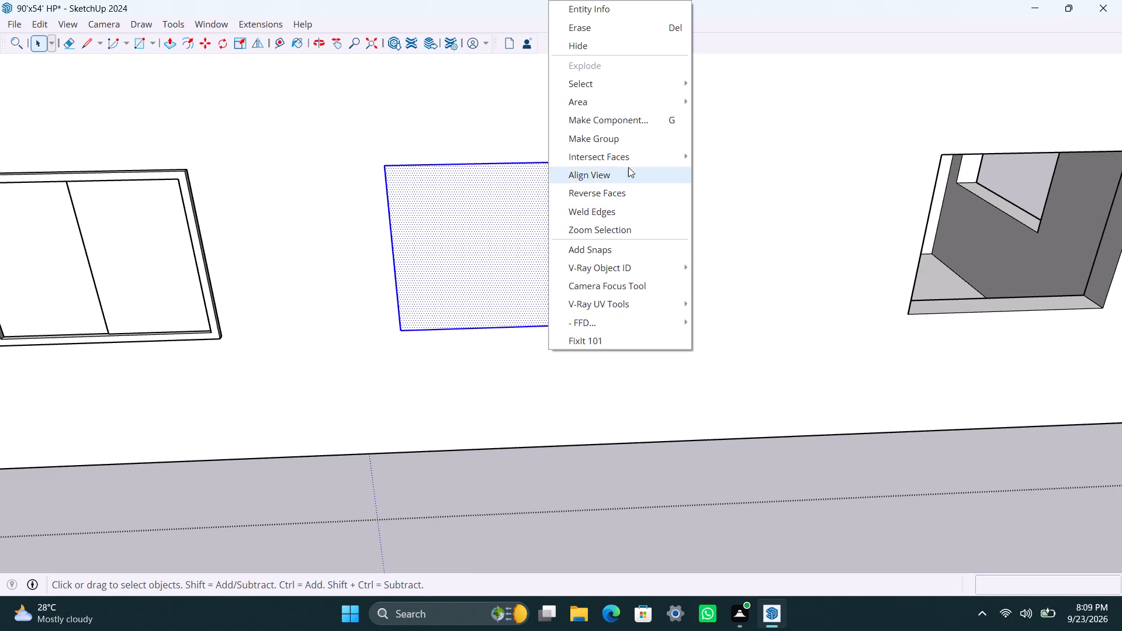
left_click(623, 142)
Inside the middle window group, offset the rectangle's outline 2" inward and delete the inner face to leave a frame.
triple_click(423, 226)
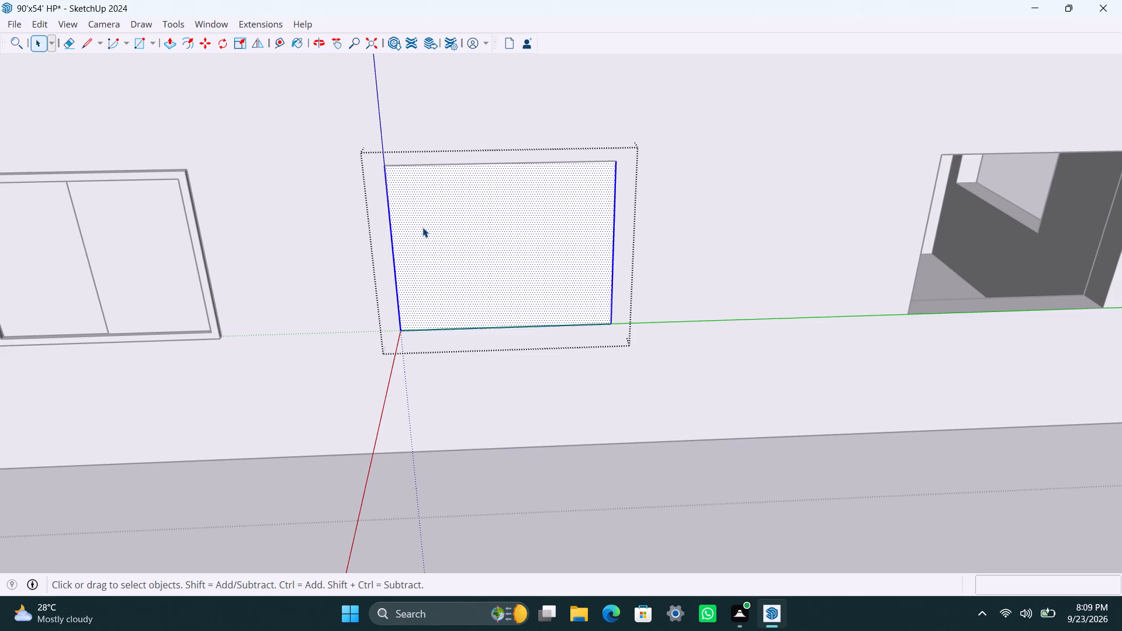
key("f")
left_click(414, 210)
type("2\"")
key("Return")
key("space")
left_click(434, 242)
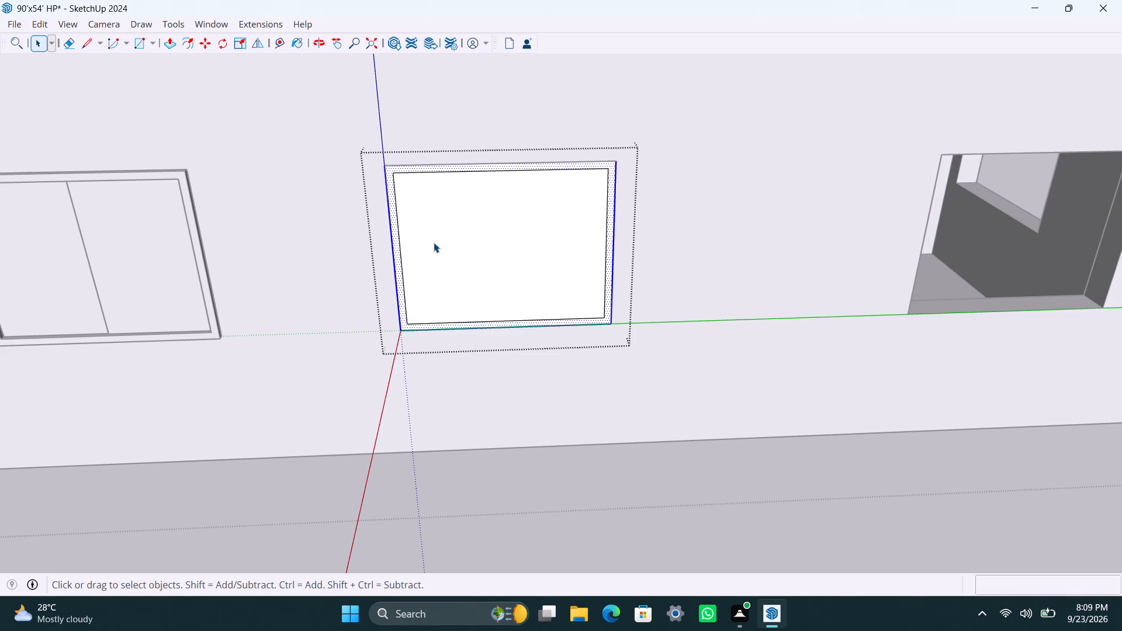
key("Delete")
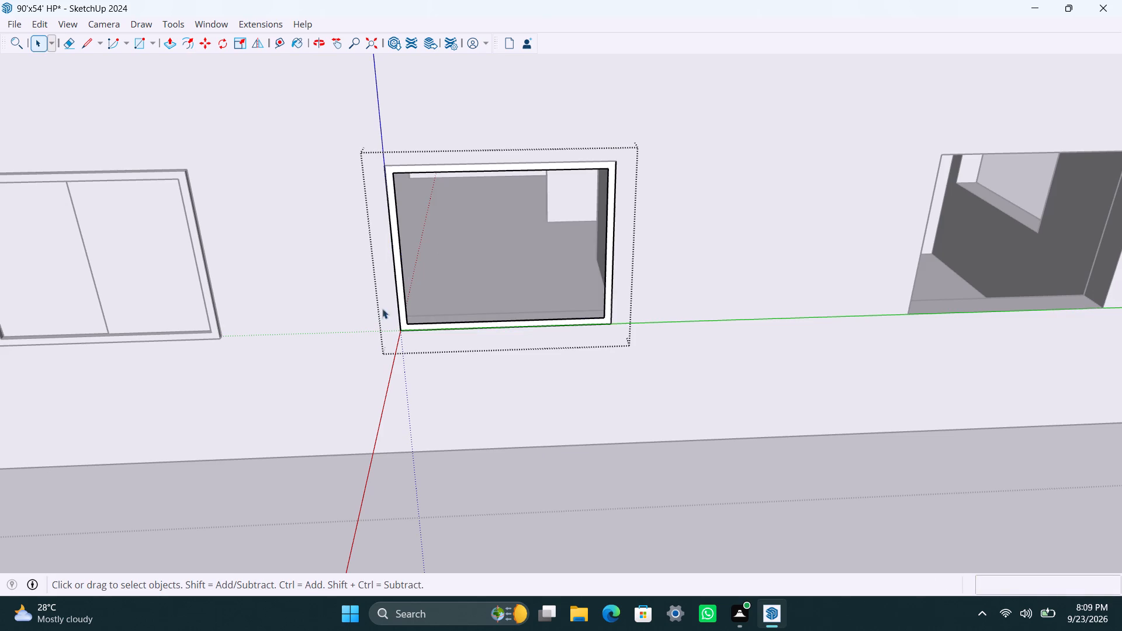
Push/pull the middle window's frame face by 1.5", and again by another 1.5".
scroll(397, 298, "up", 4)
left_click(401, 278)
key("p")
left_click(401, 278)
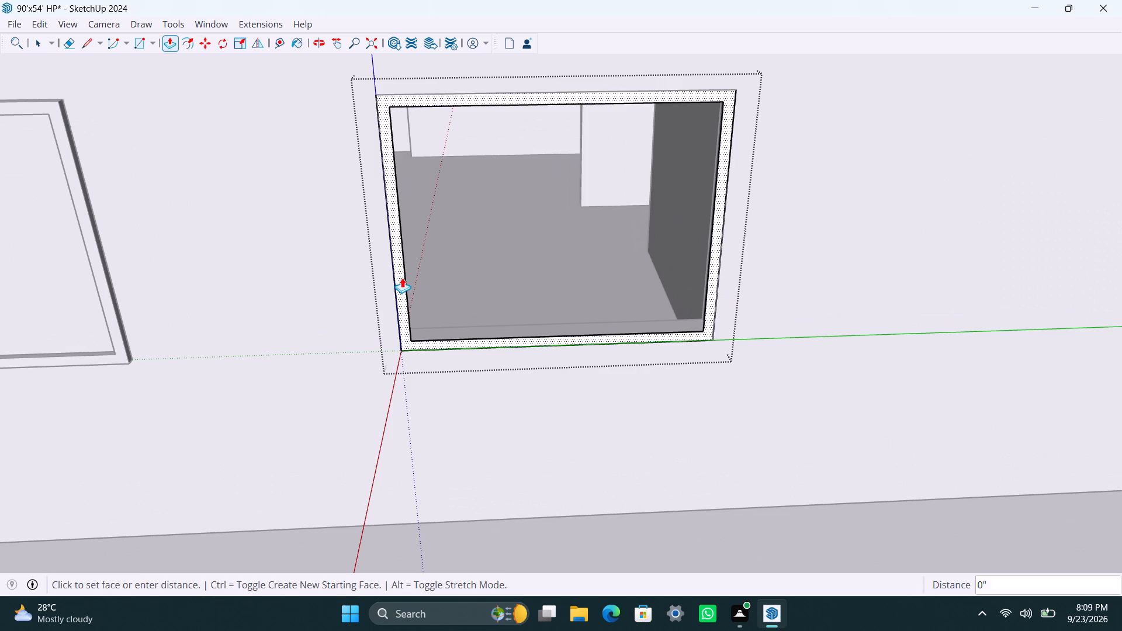
type("1.5\"")
key("Return")
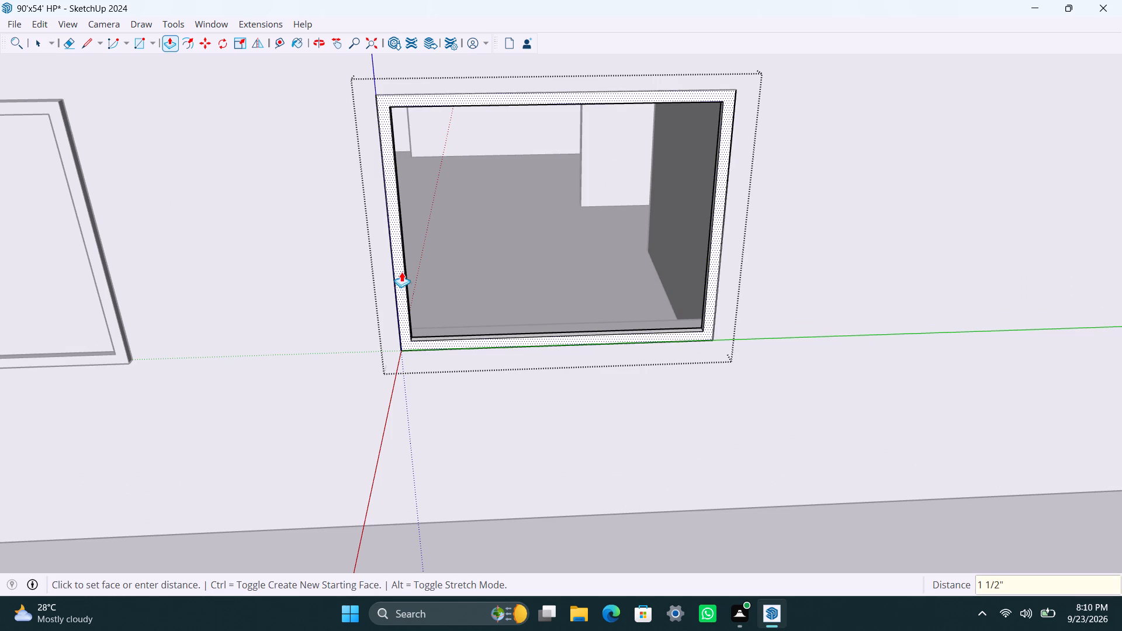
left_click_drag(401, 272, 401, 279)
type("1.5\"")
key("Return")
key("space")
Draw a 2' 4" by 3' 8" pane rectangle over one half of the frame, delete the other half's face, and group the pane.
key("r")
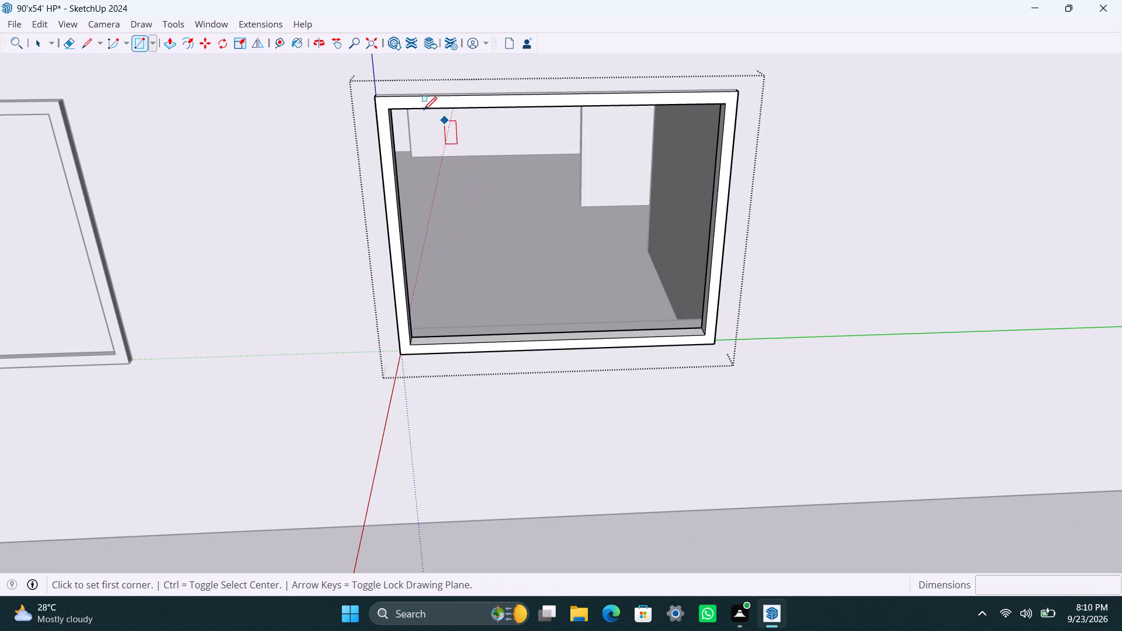
left_click(394, 108)
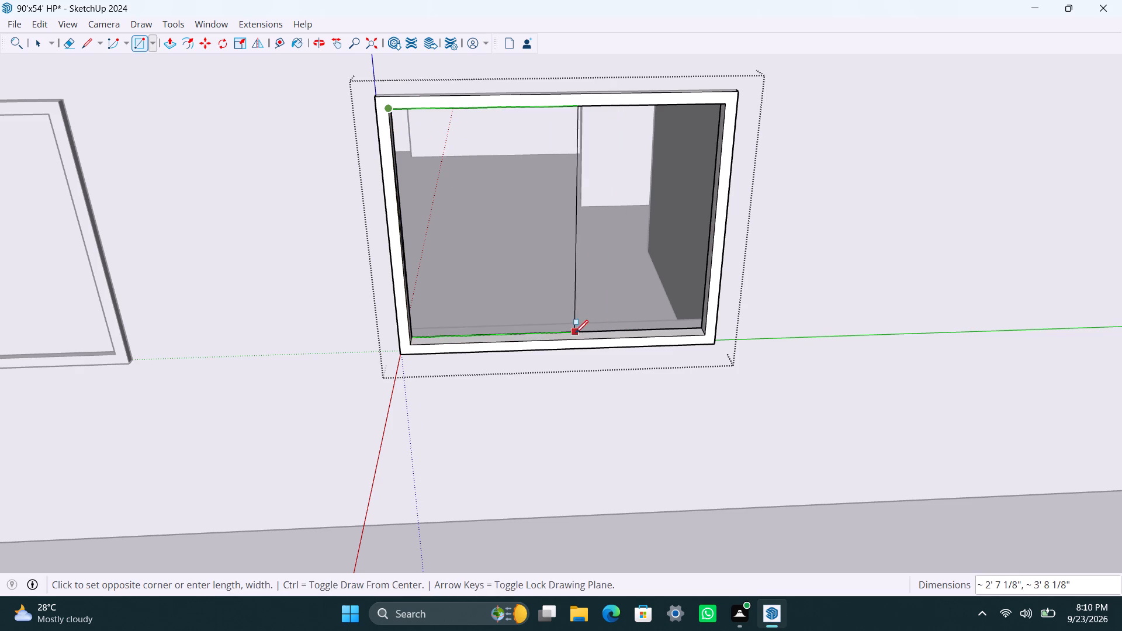
left_click(560, 338)
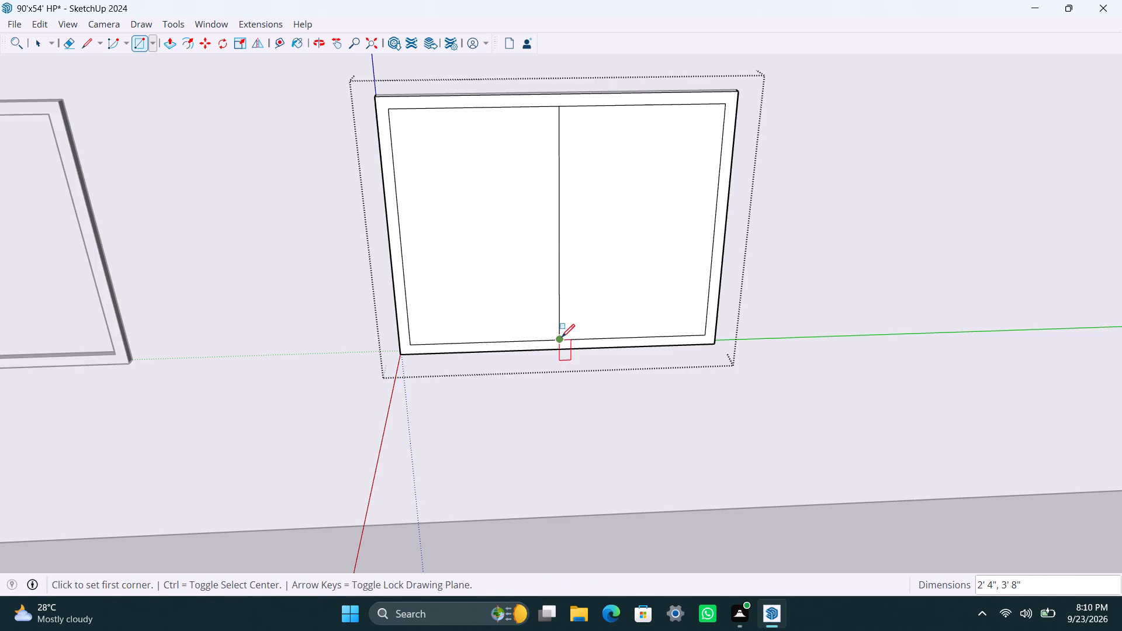
key("space")
left_click(586, 308)
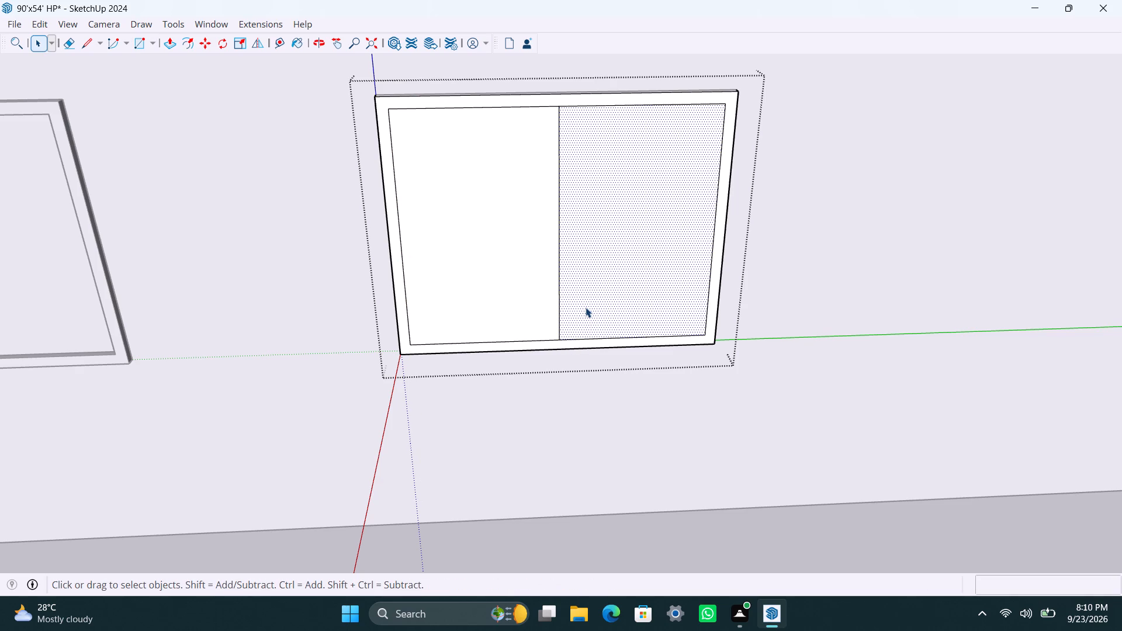
key("BackSpace")
key("Delete")
double_click(525, 287)
right_click(526, 287)
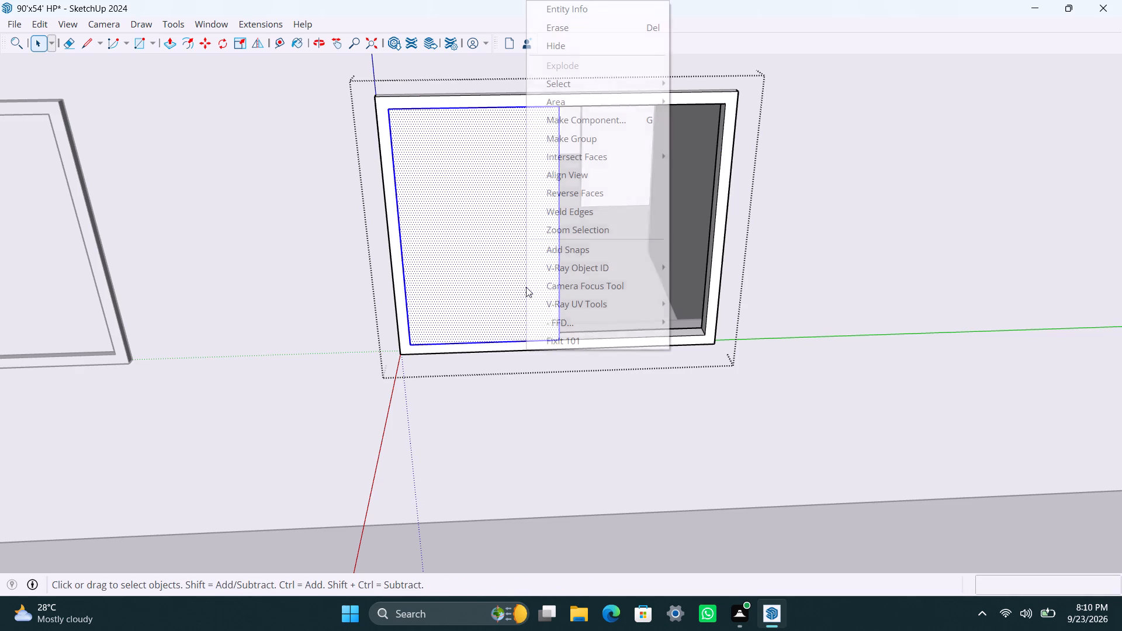
left_click(586, 145)
Extrude the pane face 8 mm inside its group and leave the pane group.
scroll(552, 443, "down", 3)
middle_click_drag(554, 445, 481, 449)
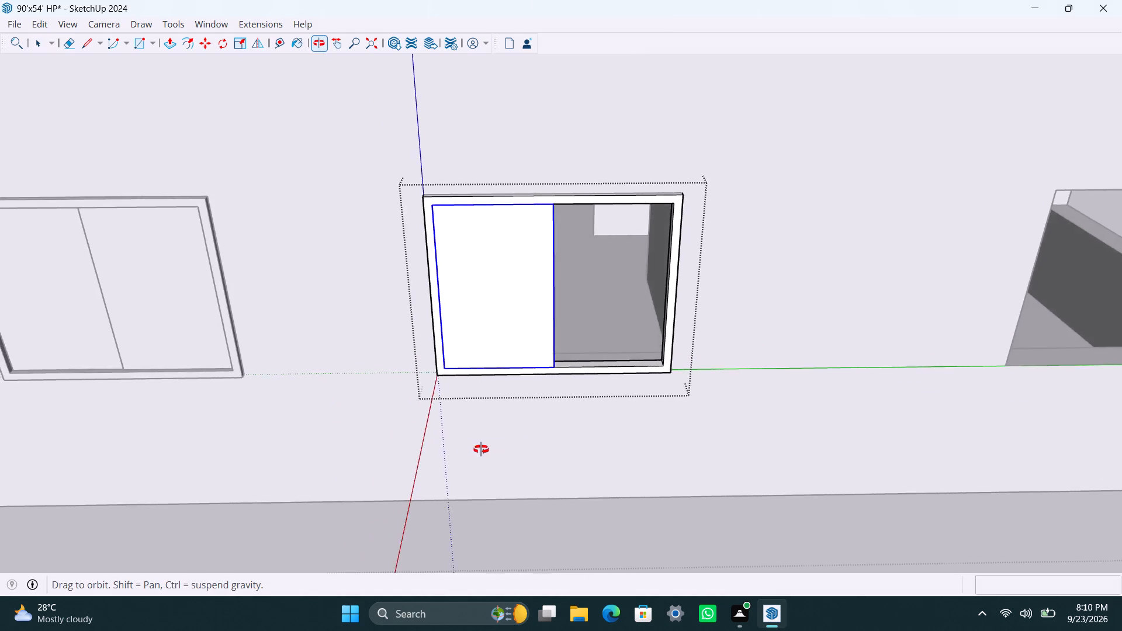
middle_click_drag(481, 449, 442, 447)
scroll(497, 364, "up", 5)
middle_click_drag(555, 376, 501, 390)
scroll(511, 356, "up", 3)
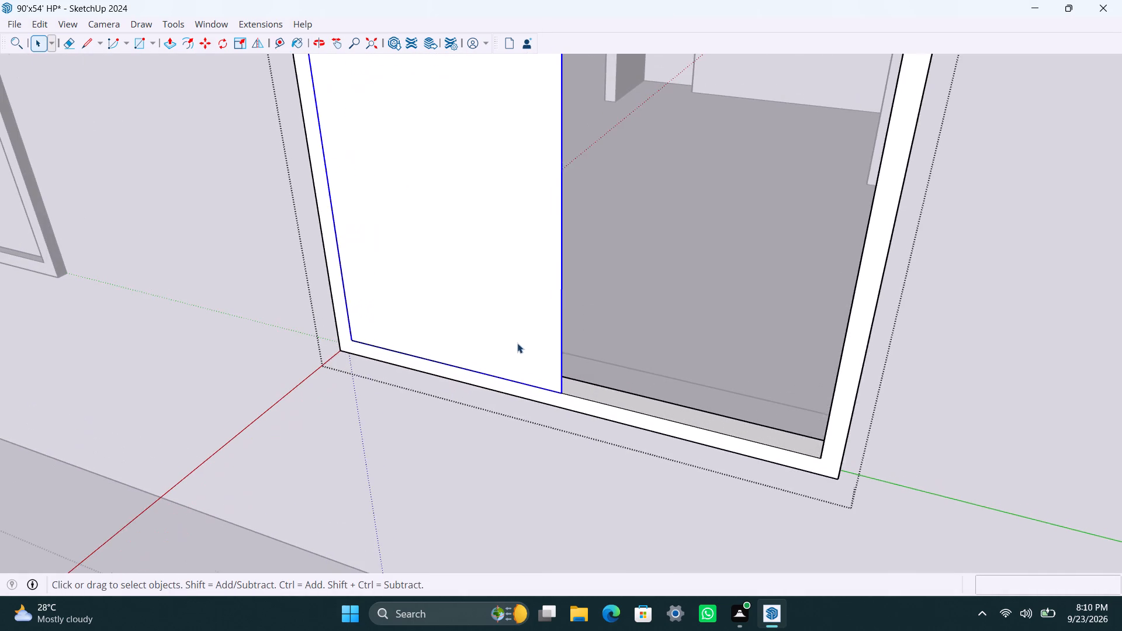
triple_click(518, 341)
key("p")
left_click(518, 341)
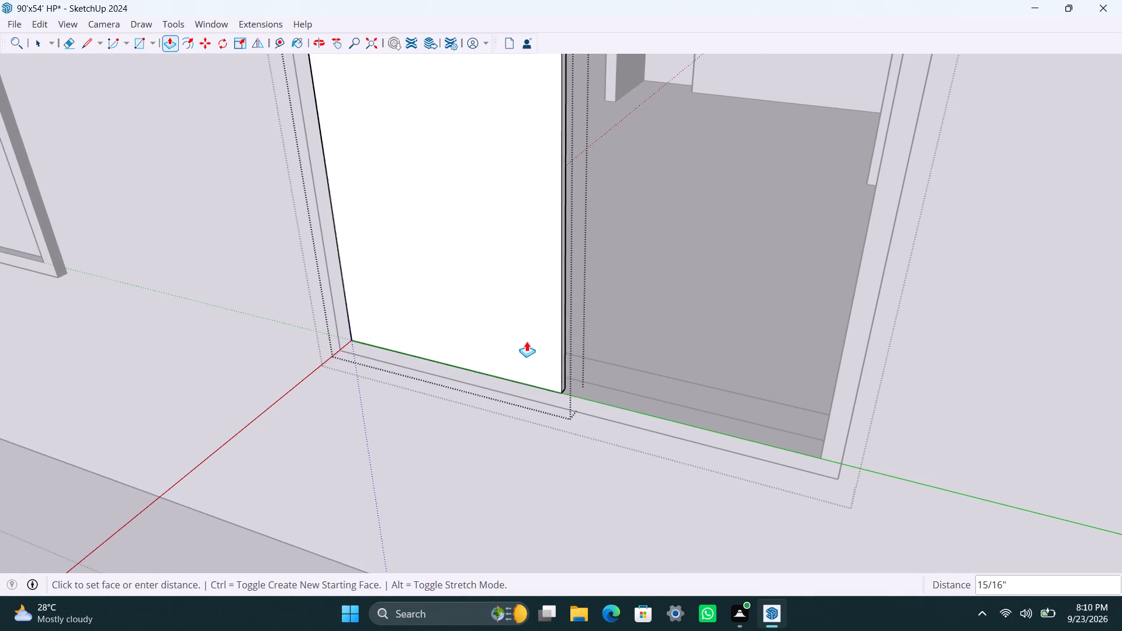
type("8MM")
key("Return")
key("space")
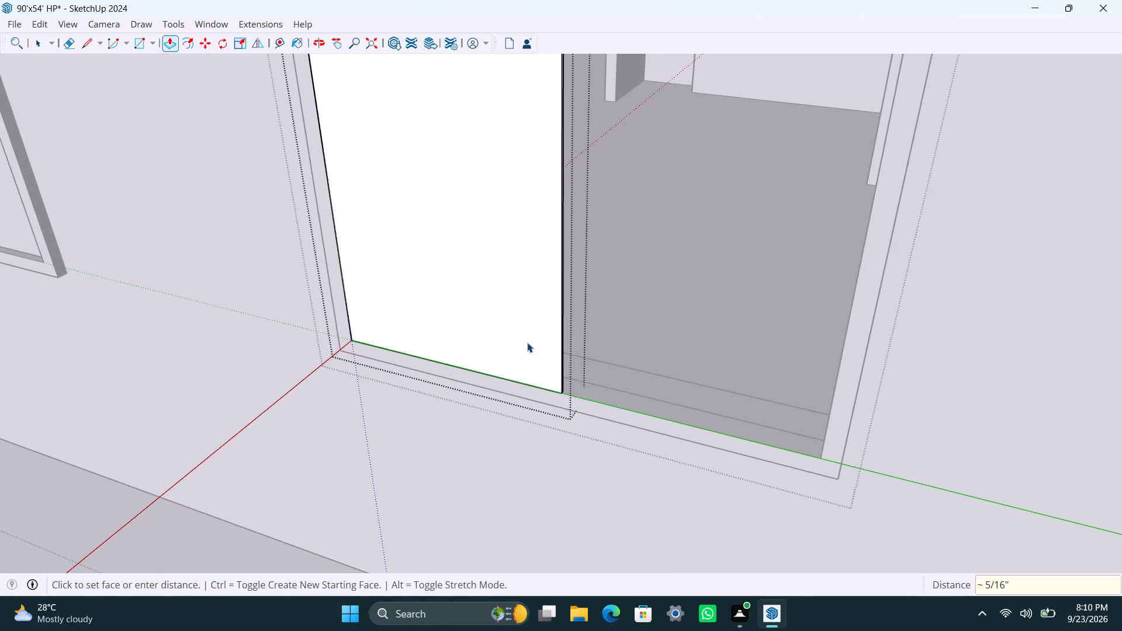
left_click(507, 444)
Move the pane by its bottom front corner back into the depth of the middle window's frame.
scroll(544, 380, "up", 9)
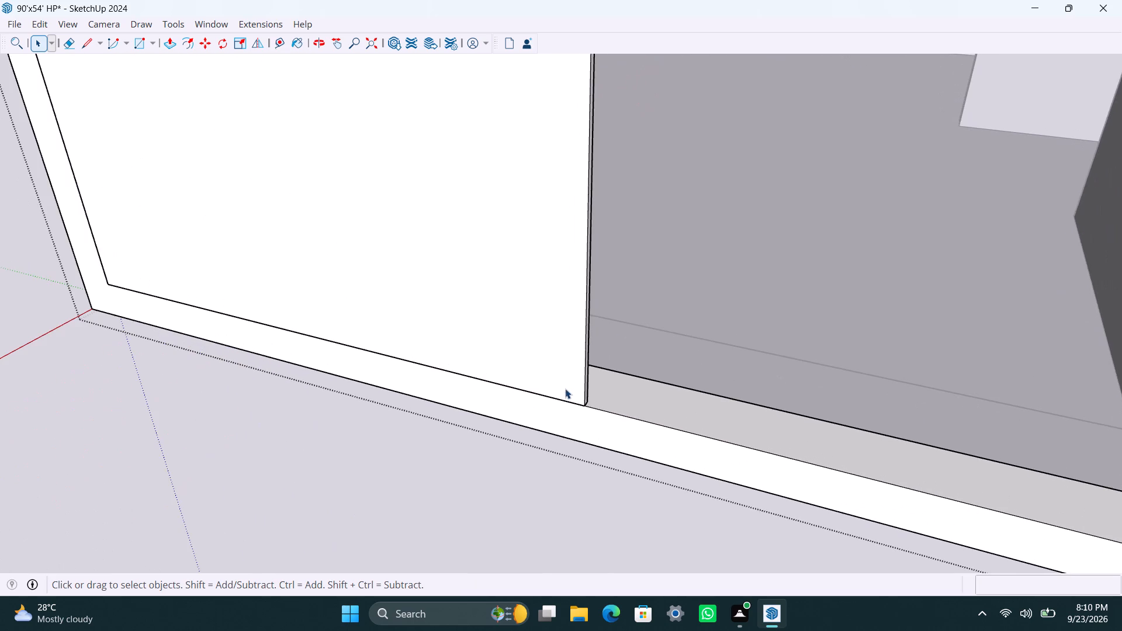
left_click(567, 389)
scroll(569, 396, "up", 6)
key("m")
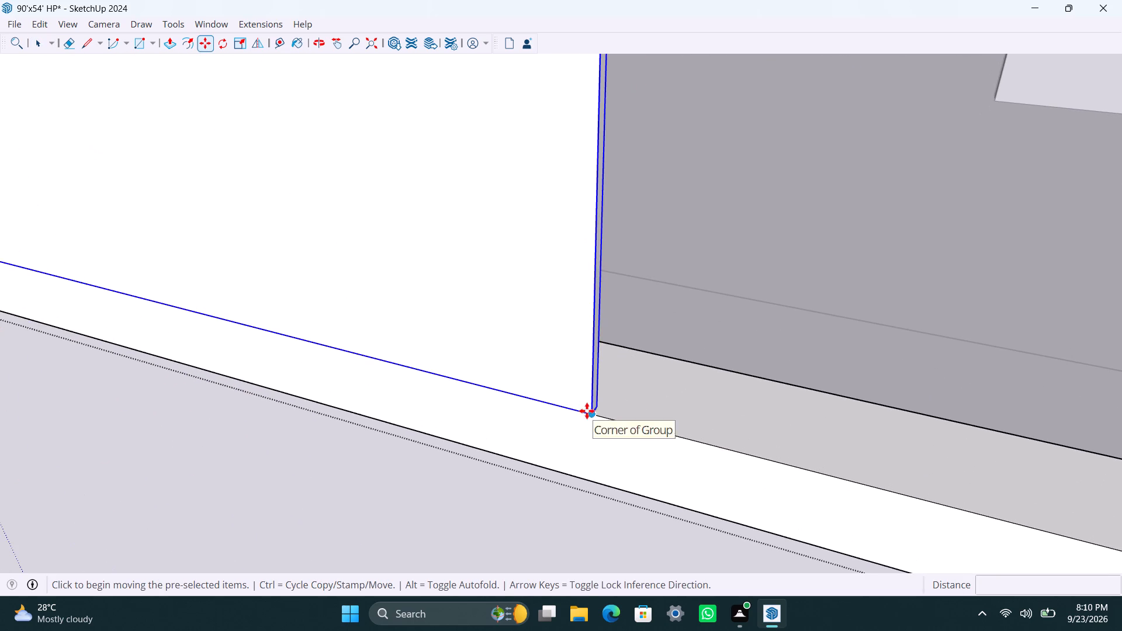
left_click(587, 410)
left_click(615, 380)
Copy the pane about 2' 4 1/16" along the frame's bottom edge into the empty half of the window.
scroll(615, 380, "down", 4)
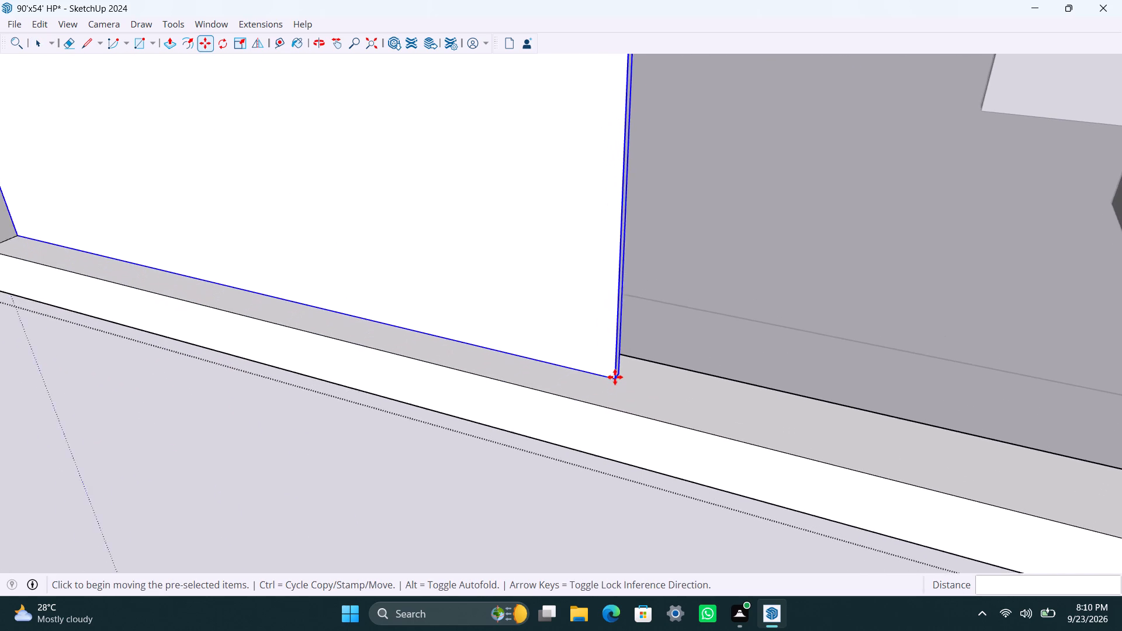
scroll(615, 377, "down", 13)
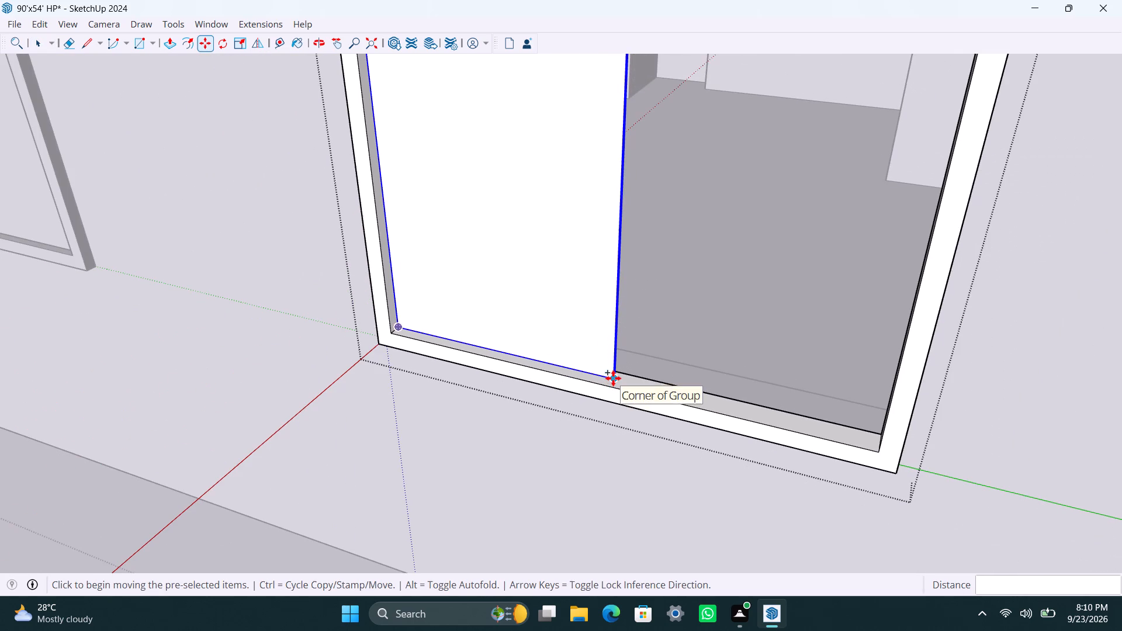
left_click(613, 378)
left_click(882, 446)
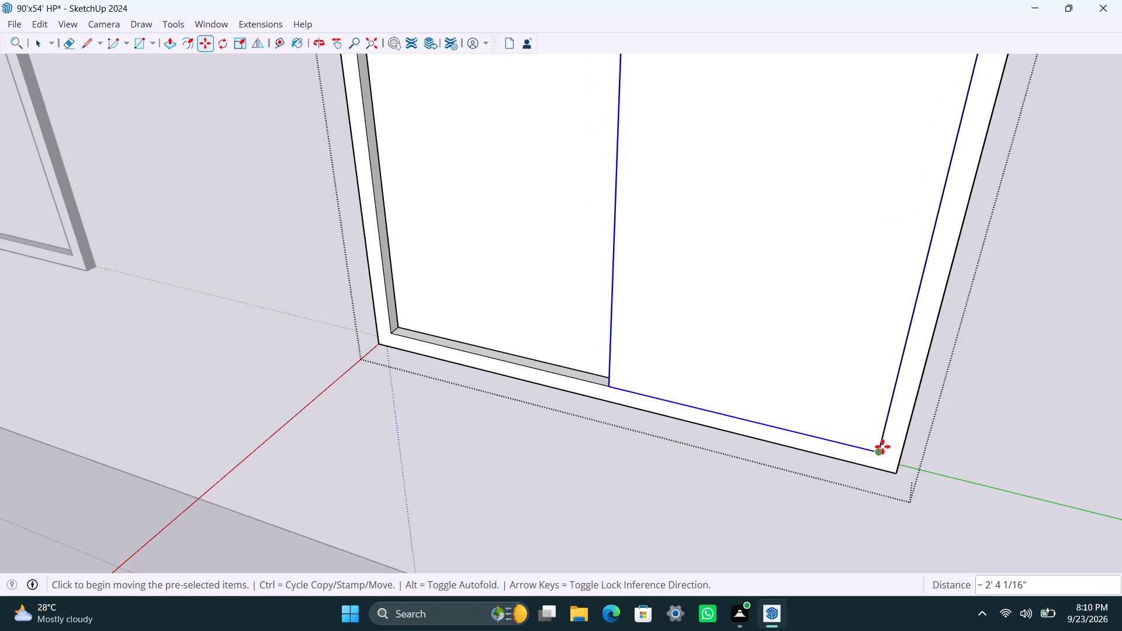
Move the copied pane about 1 1/4" deeper into the frame to meet the first pane's corner, and leave the window group.
scroll(691, 417, "up", 12)
middle_click_drag(552, 388, 941, 497)
scroll(953, 505, "up", 1)
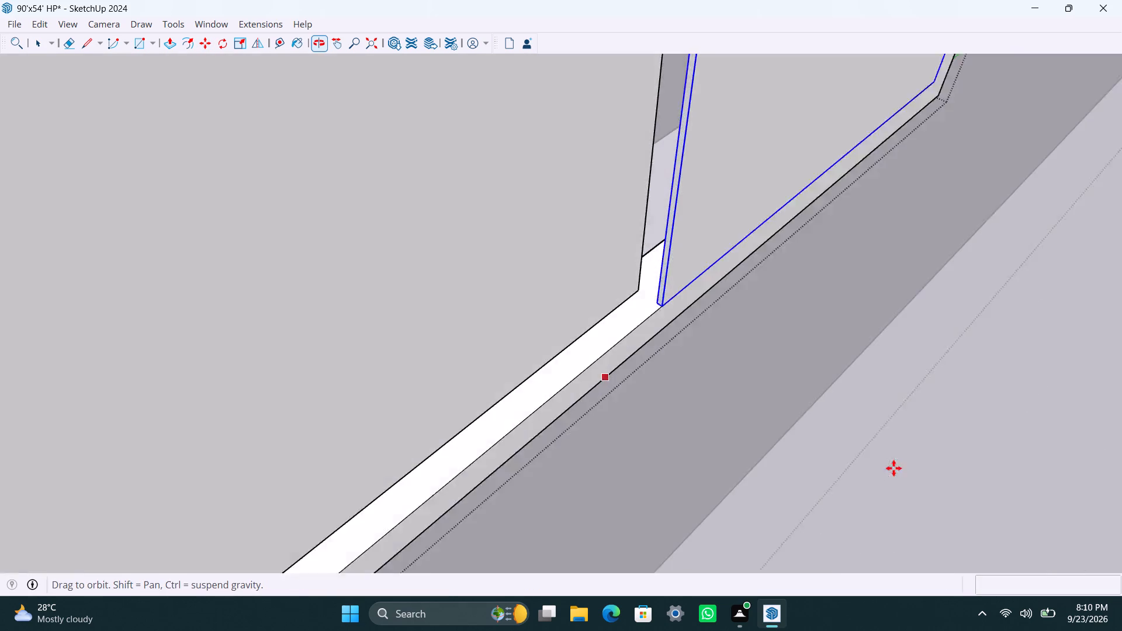
scroll(653, 293, "up", 13)
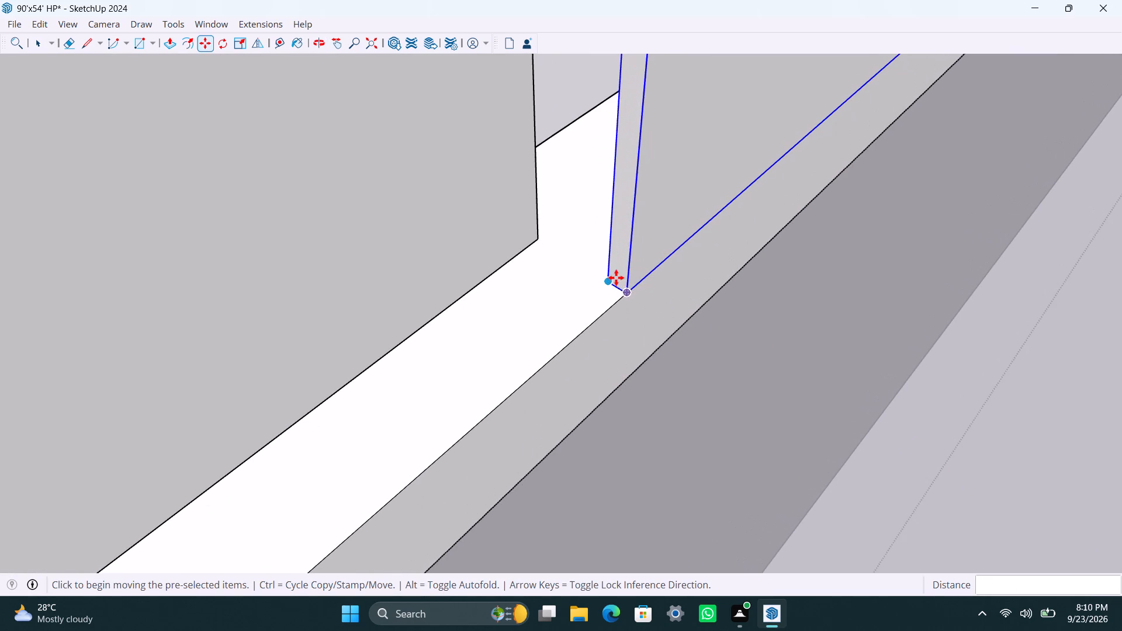
left_click(614, 278)
left_click(536, 237)
scroll(486, 313, "down", 2)
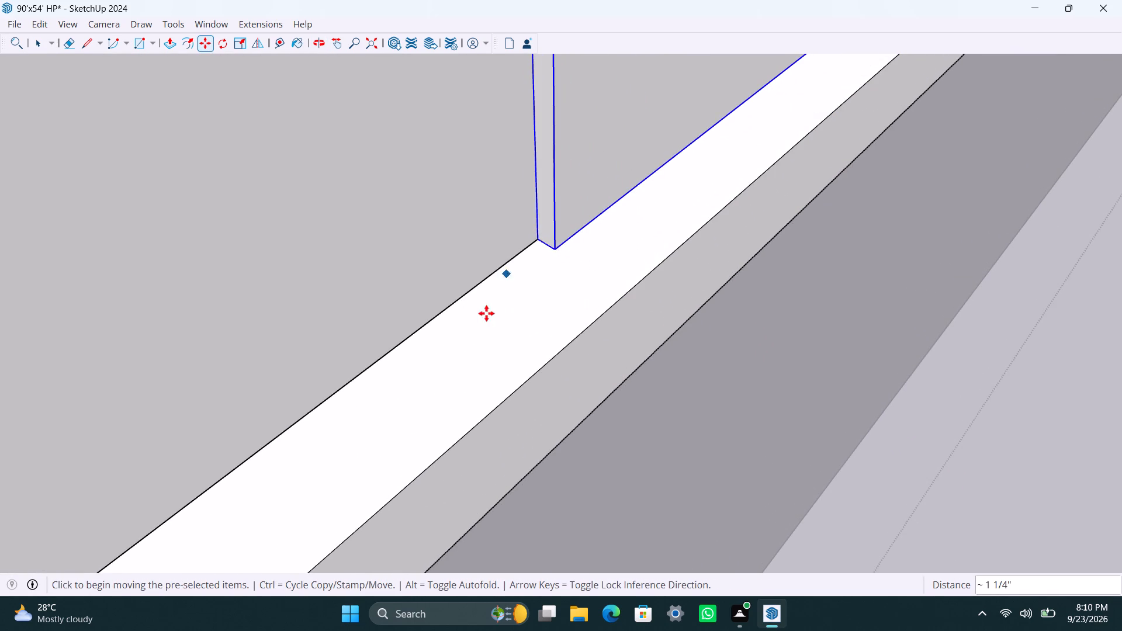
scroll(486, 313, "down", 20)
scroll(486, 313, "down", 18)
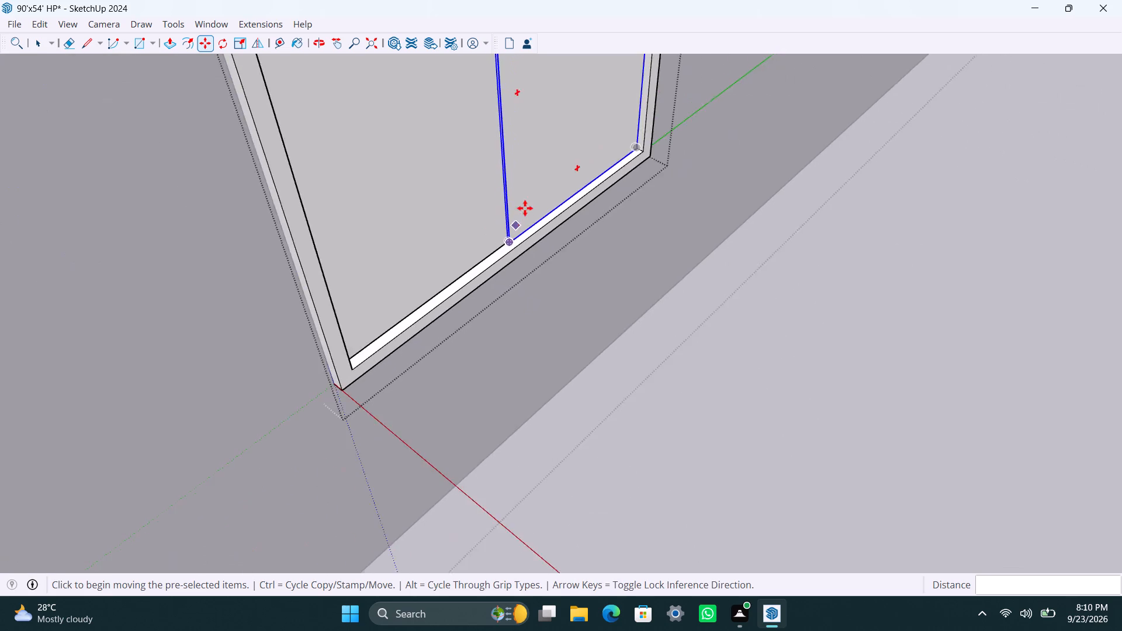
scroll(525, 208, "down", 20)
key("space")
left_click(685, 248)
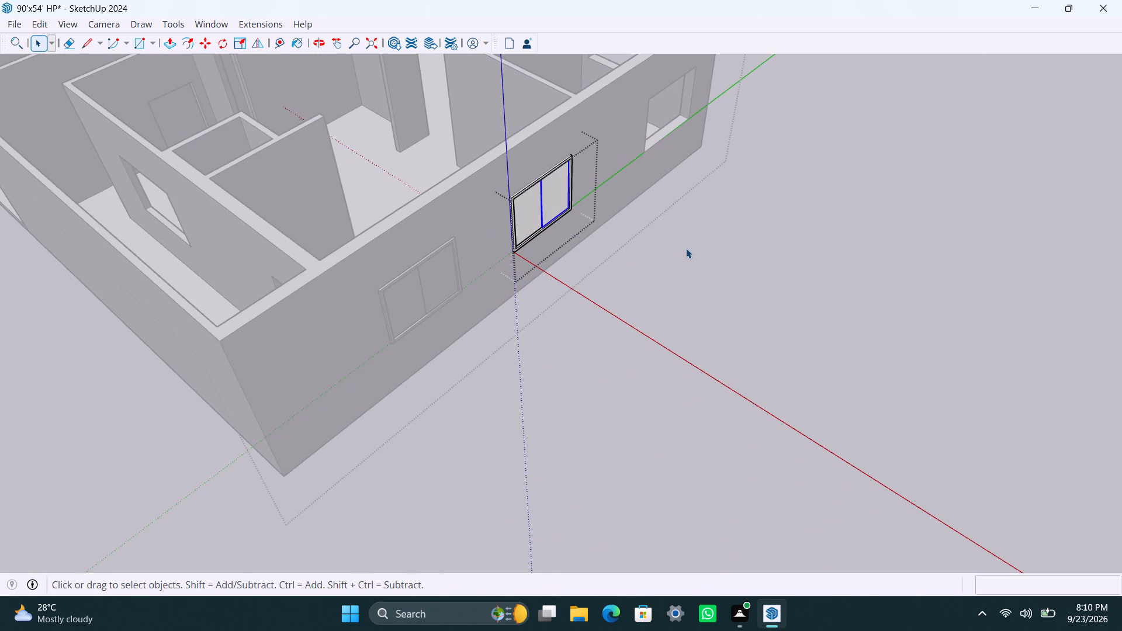
Draw a 5' by 4' rectangle across the remaining open window opening of the same wall, and make it a group.
scroll(701, 253, "down", 3)
middle_click_drag(719, 275, 388, 174)
scroll(725, 348, "up", 3)
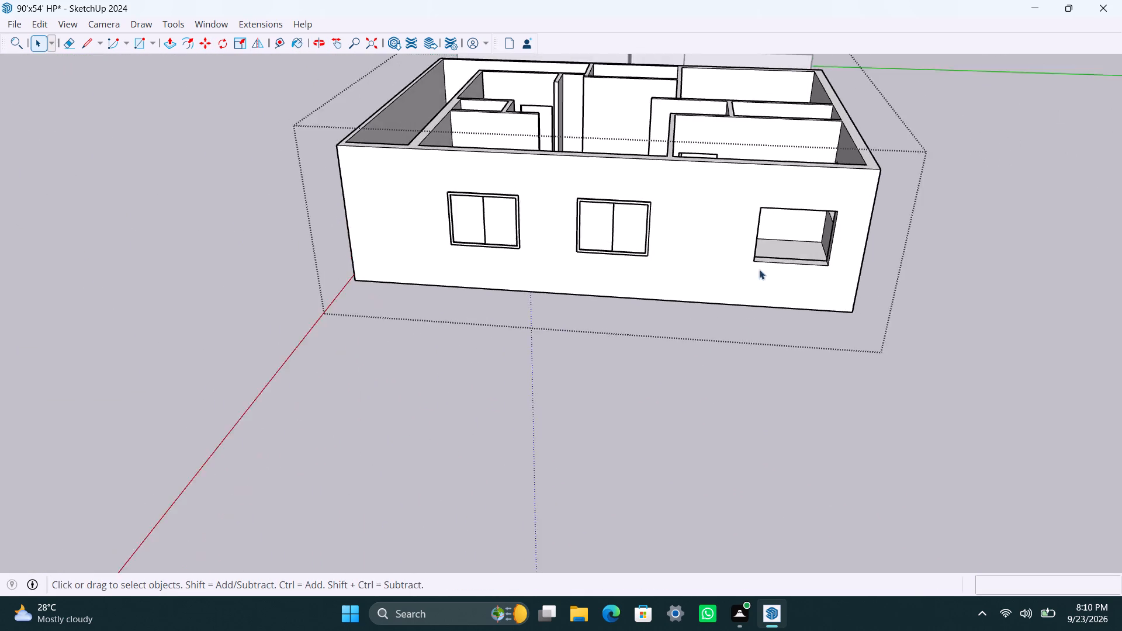
middle_click_drag(760, 249, 680, 368, "shift")
scroll(653, 332, "up", 8)
middle_click(680, 286)
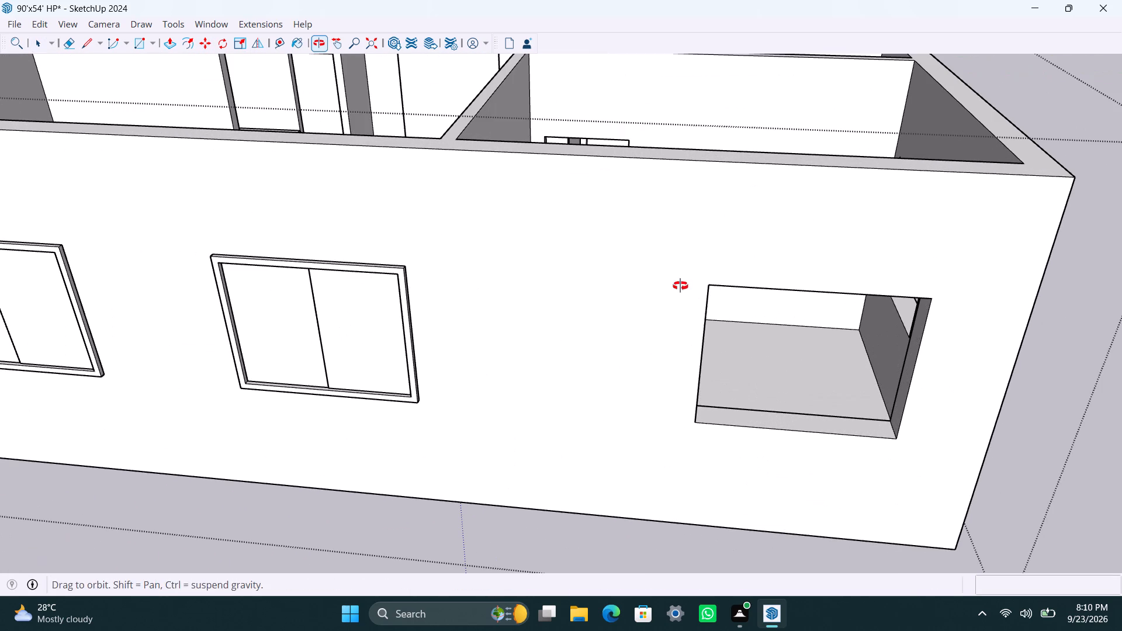
key("r")
left_click(707, 282)
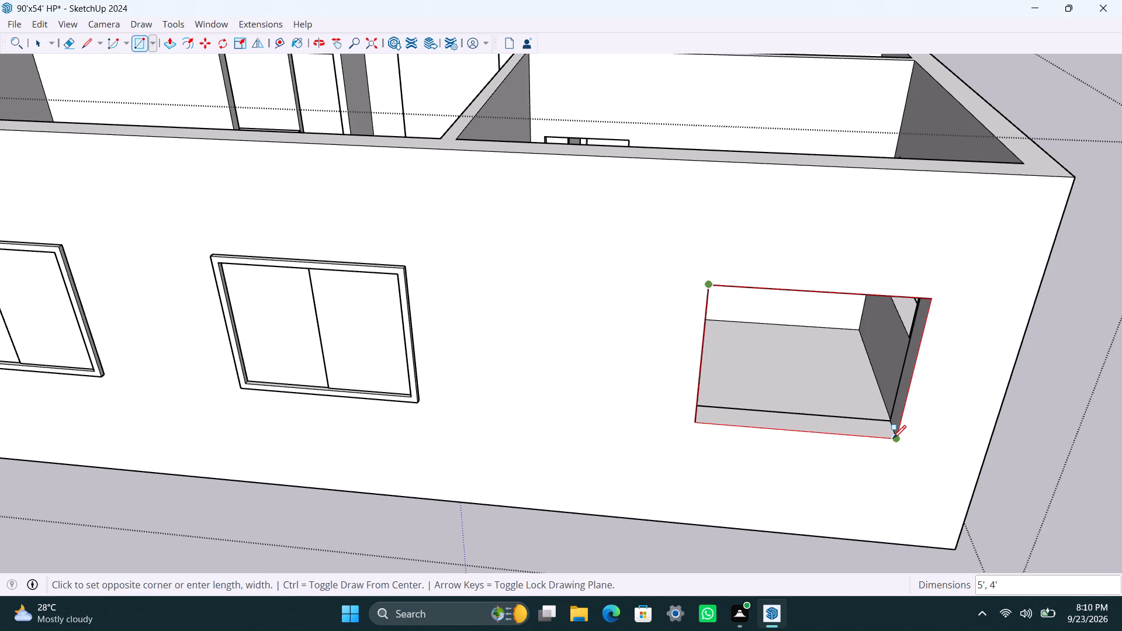
left_click(893, 438)
key("space")
double_click(841, 401)
right_click(841, 401)
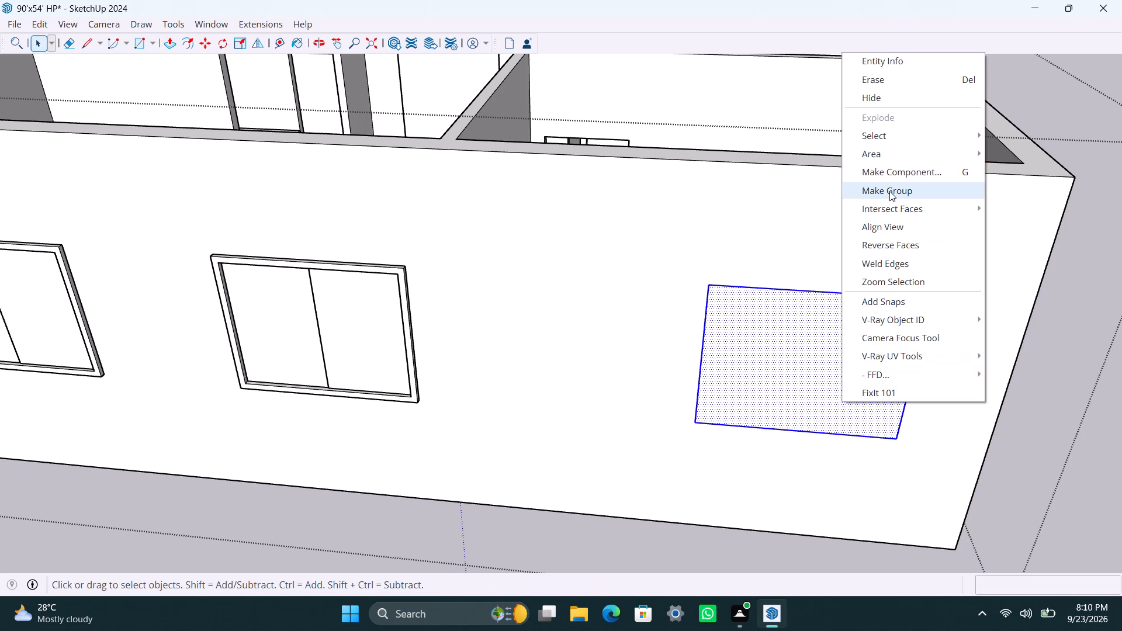
left_click(890, 192)
Inside the new window group, offset the rectangle's outline 2" inward and delete the inner face to leave a frame.
scroll(734, 370, "up", 3)
triple_click(722, 345)
key("f")
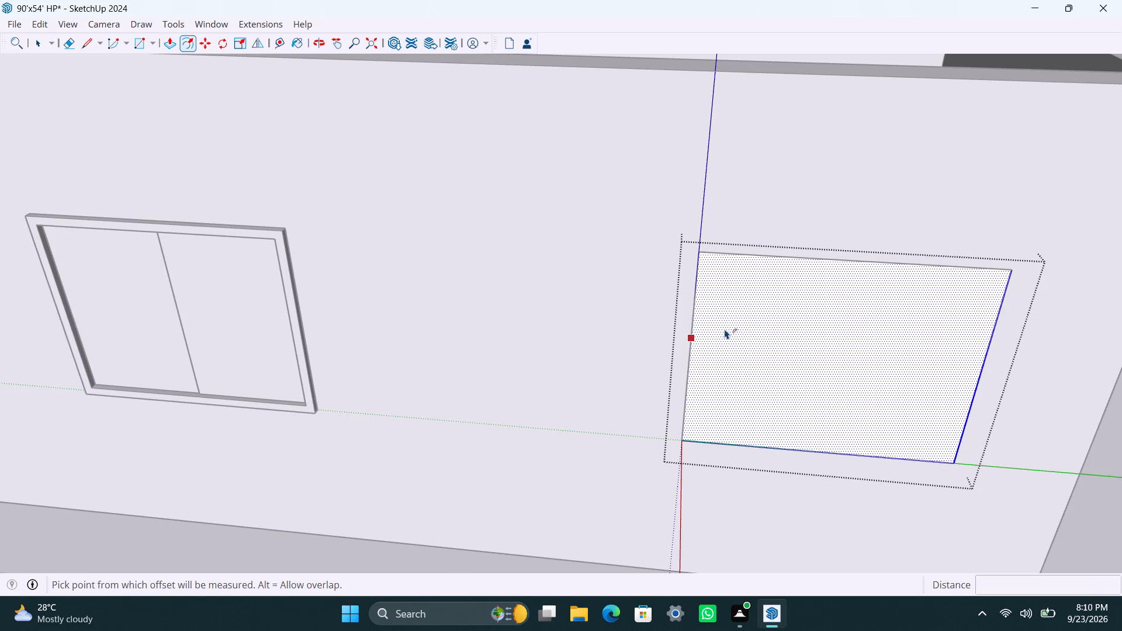
left_click(725, 328)
type("2\"")
key("Return")
key("space")
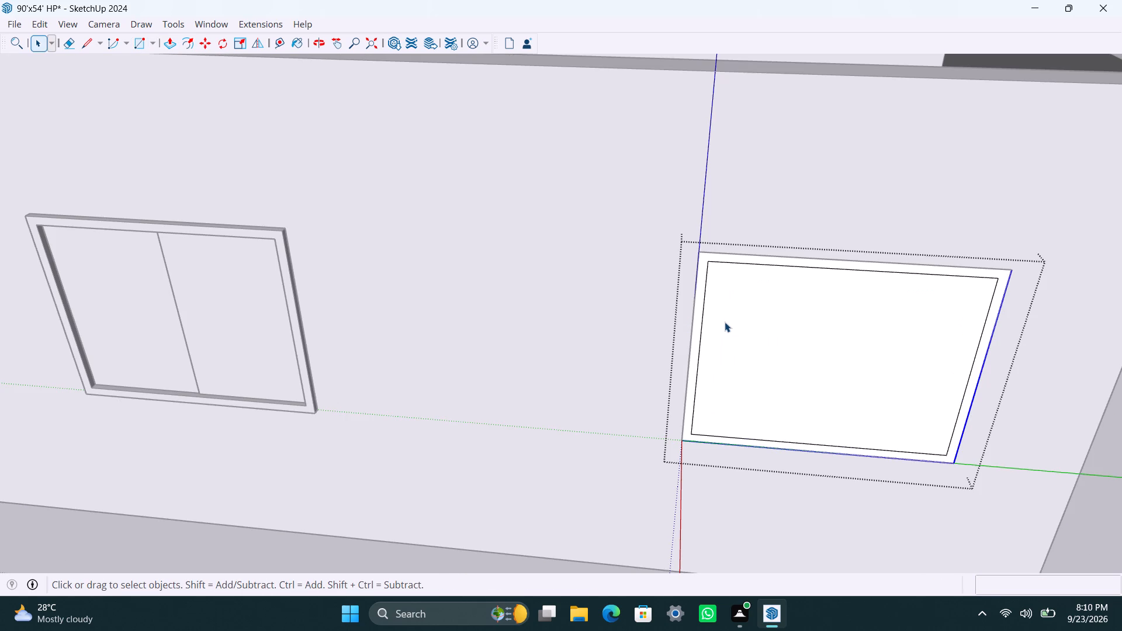
left_click(732, 328)
key("Delete")
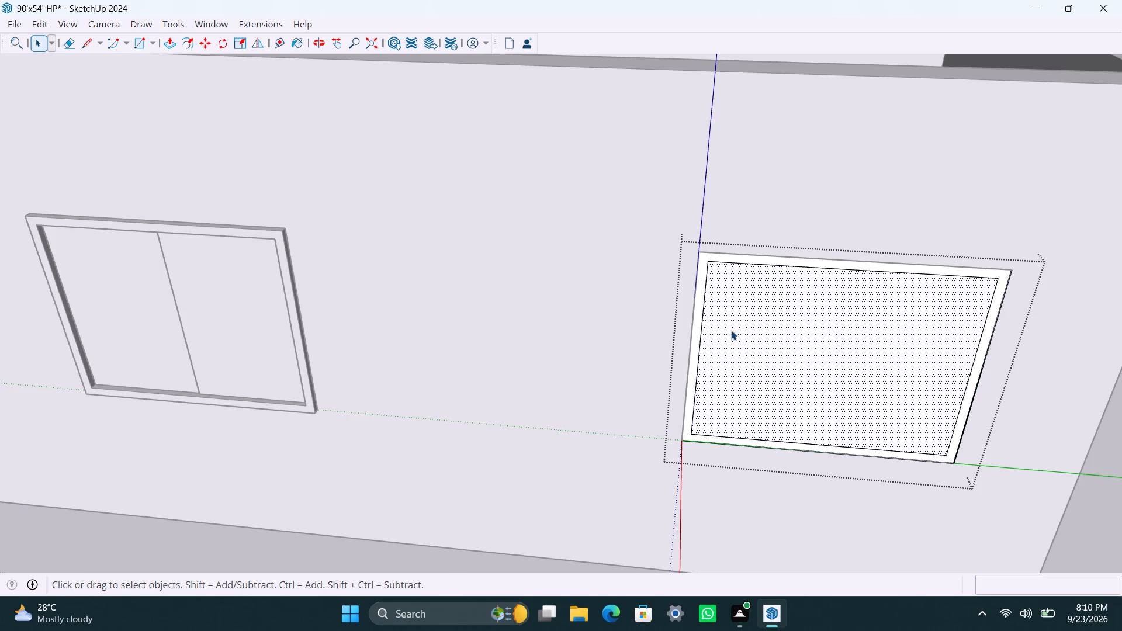
Push/pull the third window's frame face by 1.5", and again by another 1.5".
scroll(677, 365, "up", 7)
left_click(683, 391)
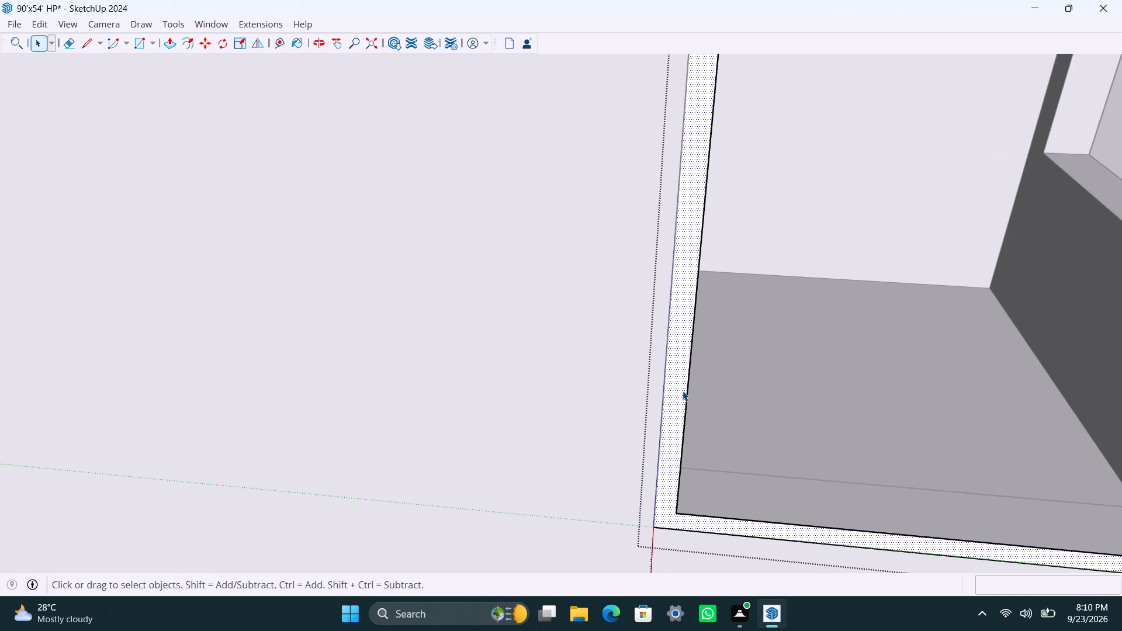
key("p")
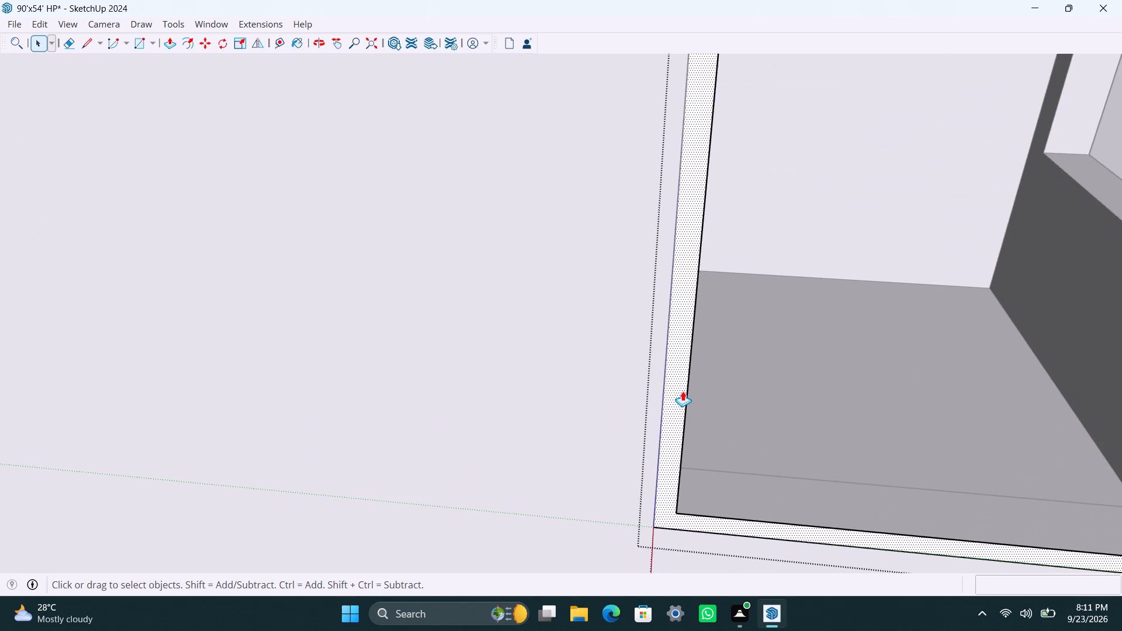
left_click_drag(683, 391, 688, 380)
type("1.5\"")
key("Return")
left_click(682, 389)
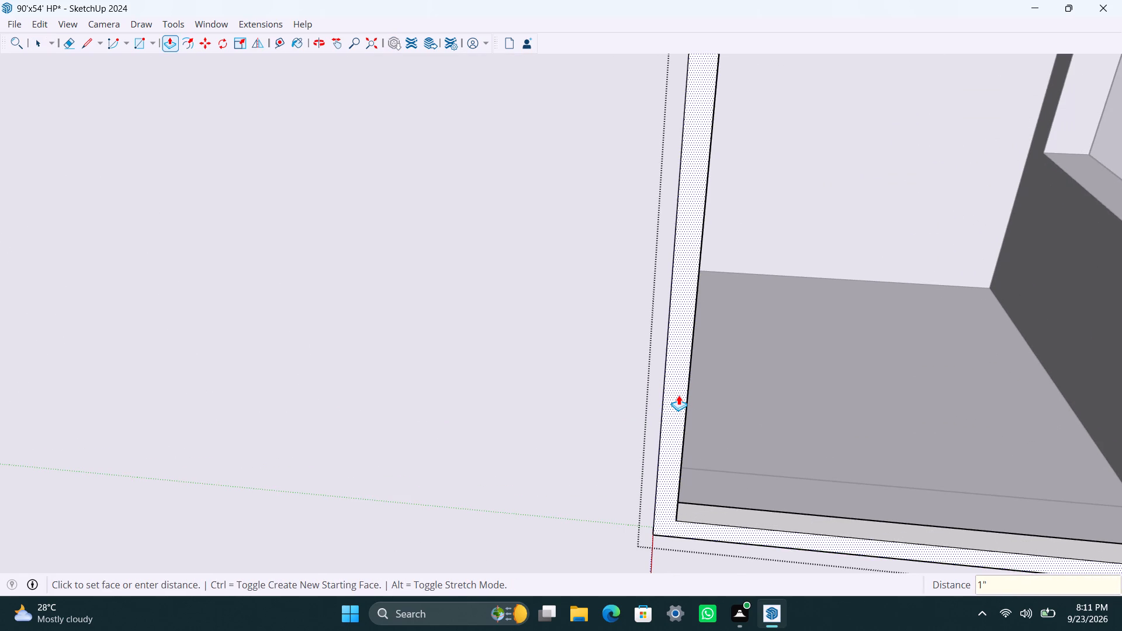
type("1.5\"")
key("Return")
key("space")
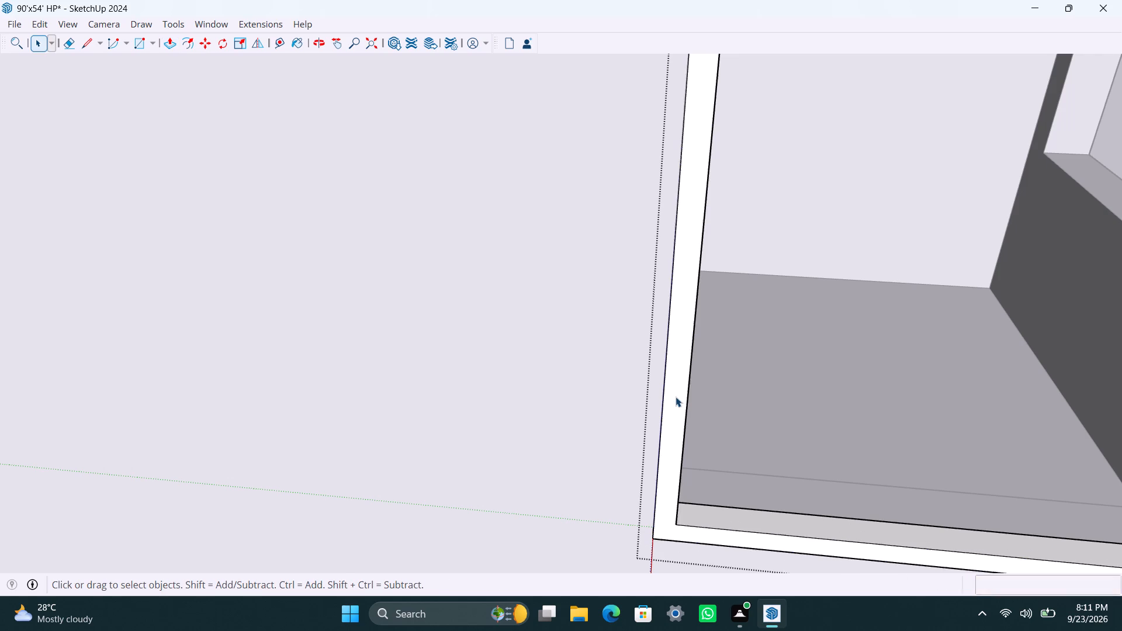
Draw a half-width, 3' 8" high pane rectangle inside the third window's frame, delete the leftover face, then group the pane and open it.
scroll(672, 397, "down", 9)
middle_click_drag(649, 372, 578, 353)
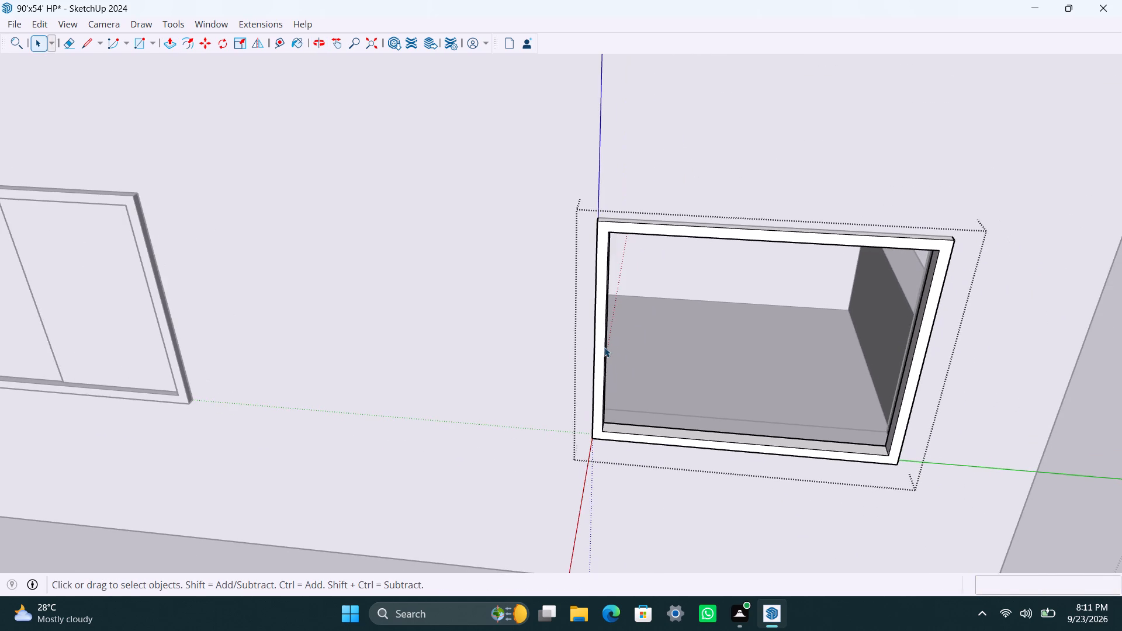
scroll(605, 346, "up", 2)
key("r")
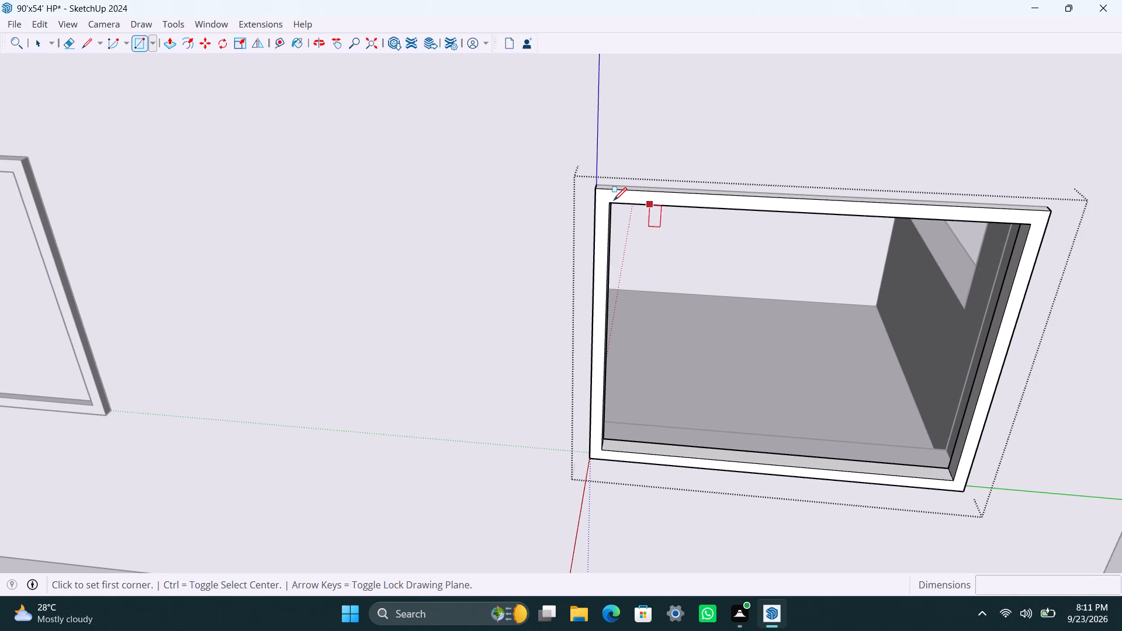
left_click_drag(610, 203, 618, 216)
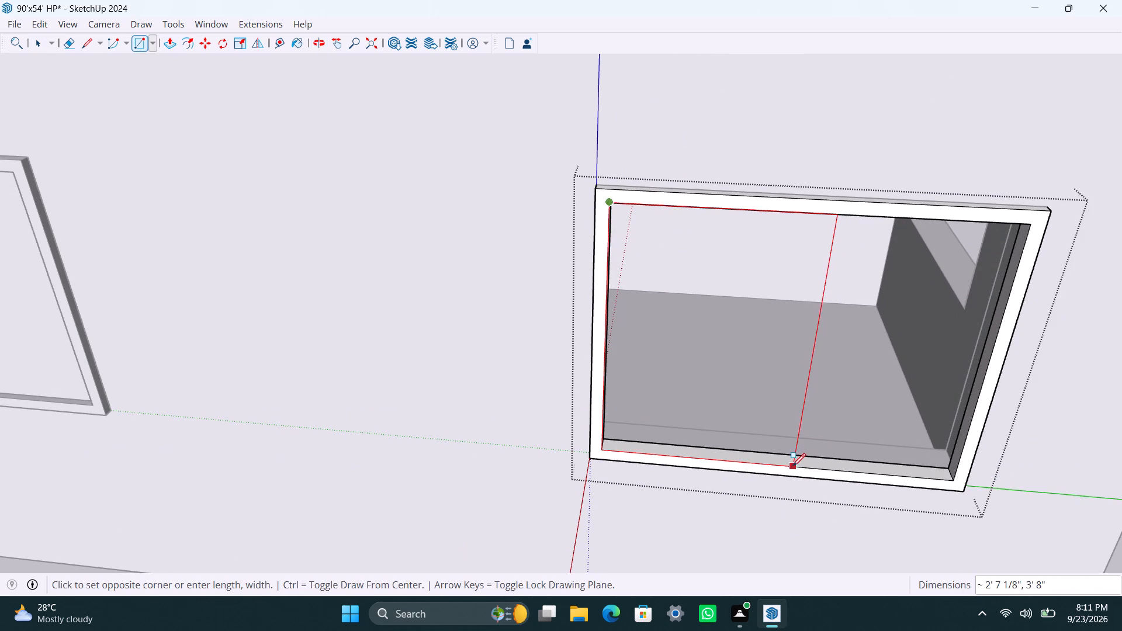
left_click(777, 463)
key("space")
left_click(837, 443)
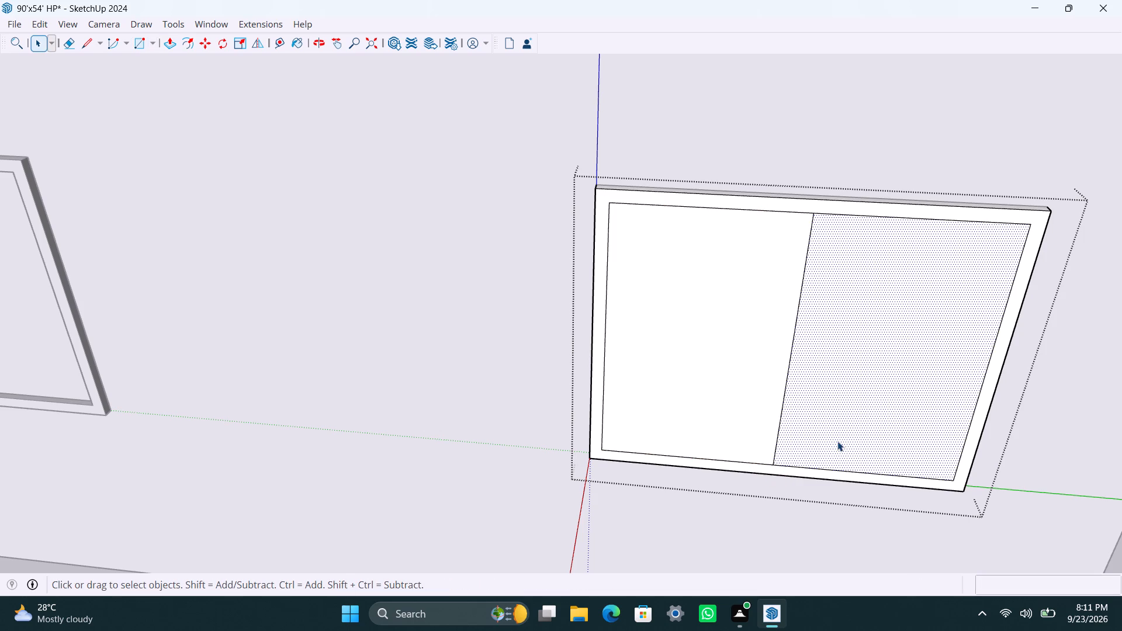
key("Delete")
double_click(779, 410)
right_click(778, 409)
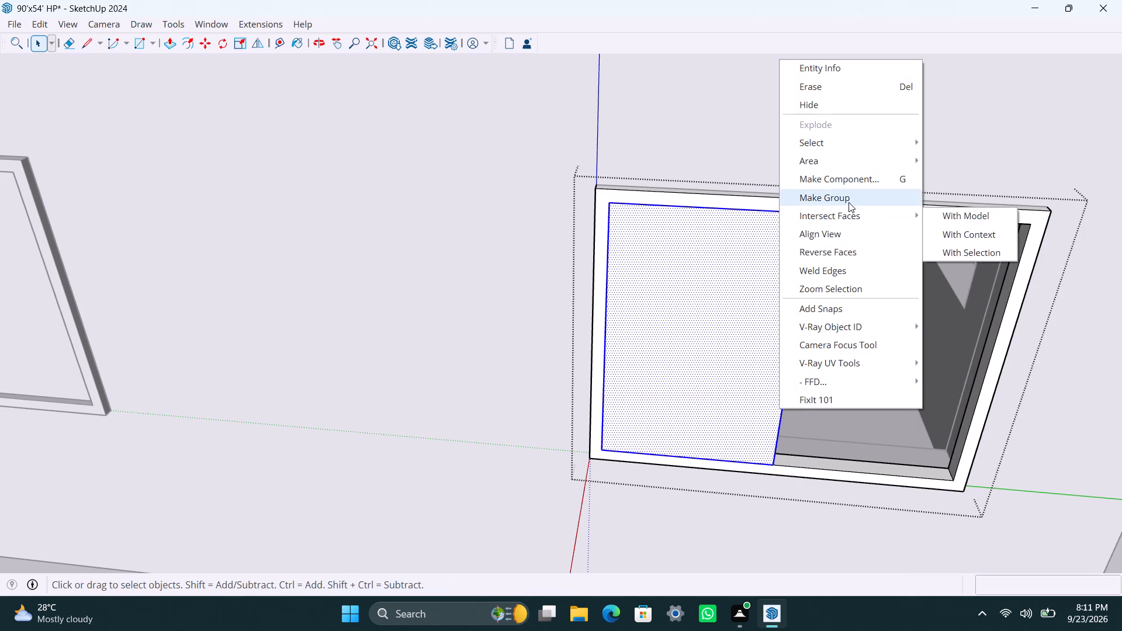
left_click(849, 202)
triple_click(732, 389)
double_click(735, 388)
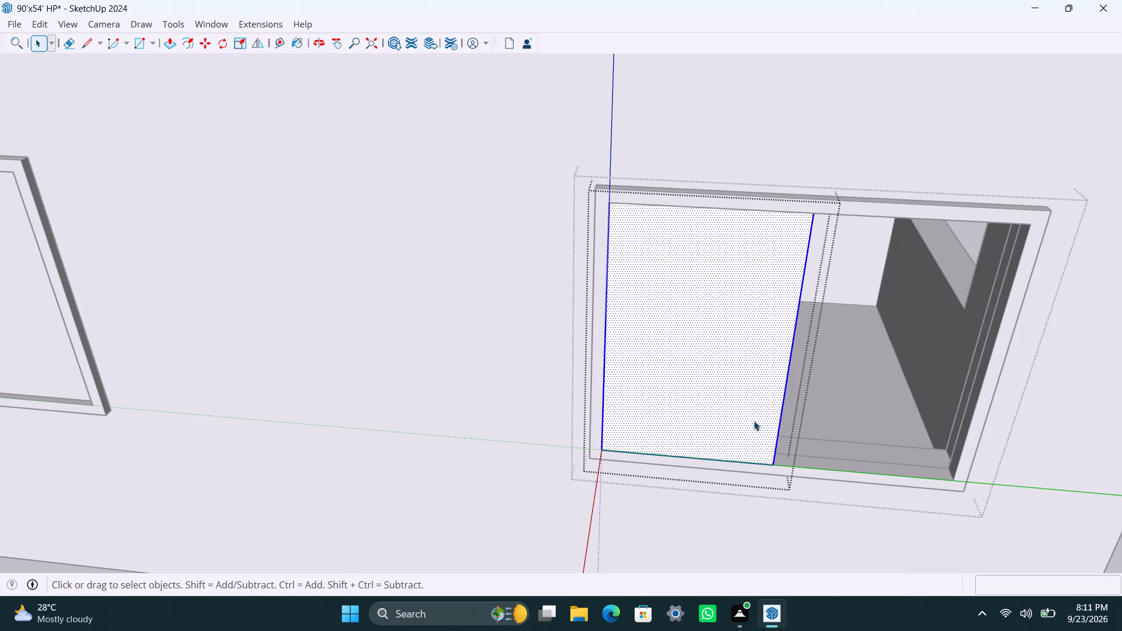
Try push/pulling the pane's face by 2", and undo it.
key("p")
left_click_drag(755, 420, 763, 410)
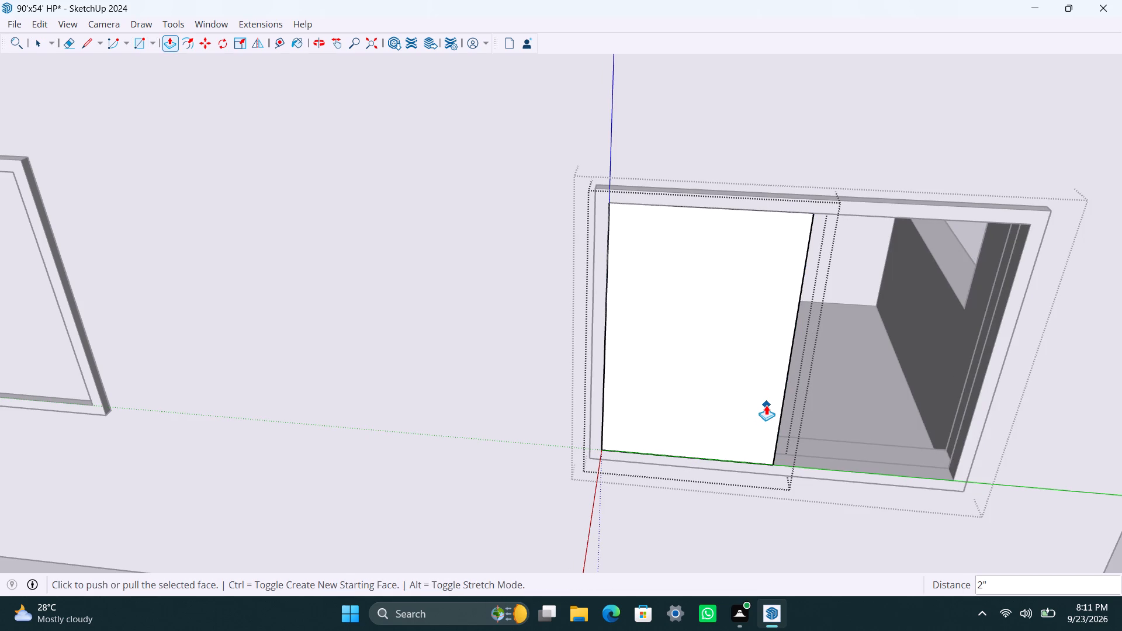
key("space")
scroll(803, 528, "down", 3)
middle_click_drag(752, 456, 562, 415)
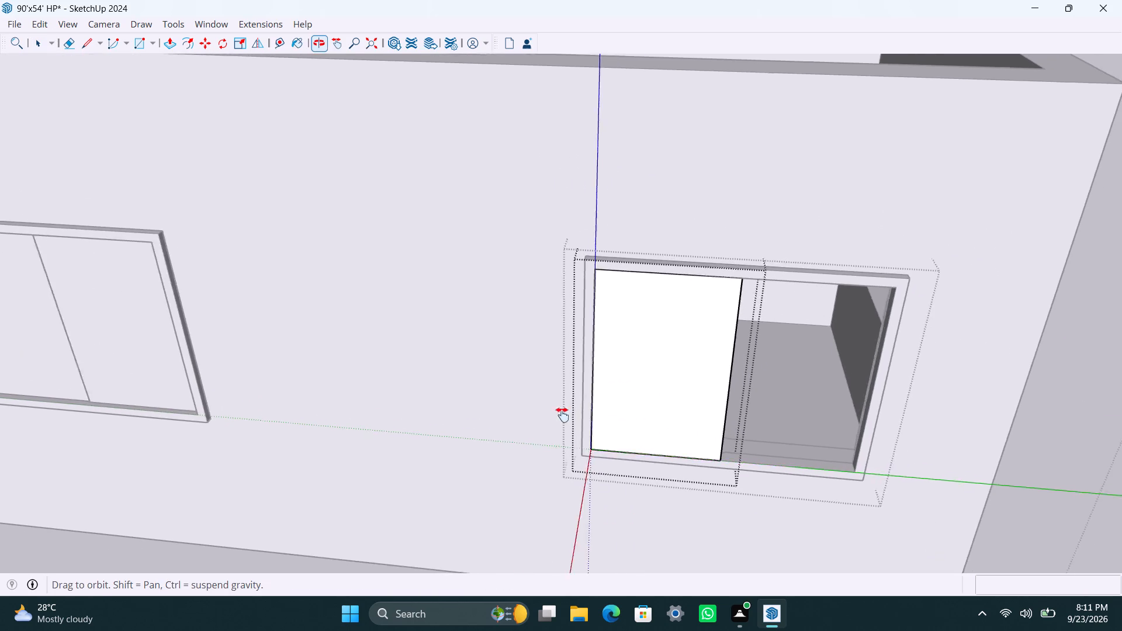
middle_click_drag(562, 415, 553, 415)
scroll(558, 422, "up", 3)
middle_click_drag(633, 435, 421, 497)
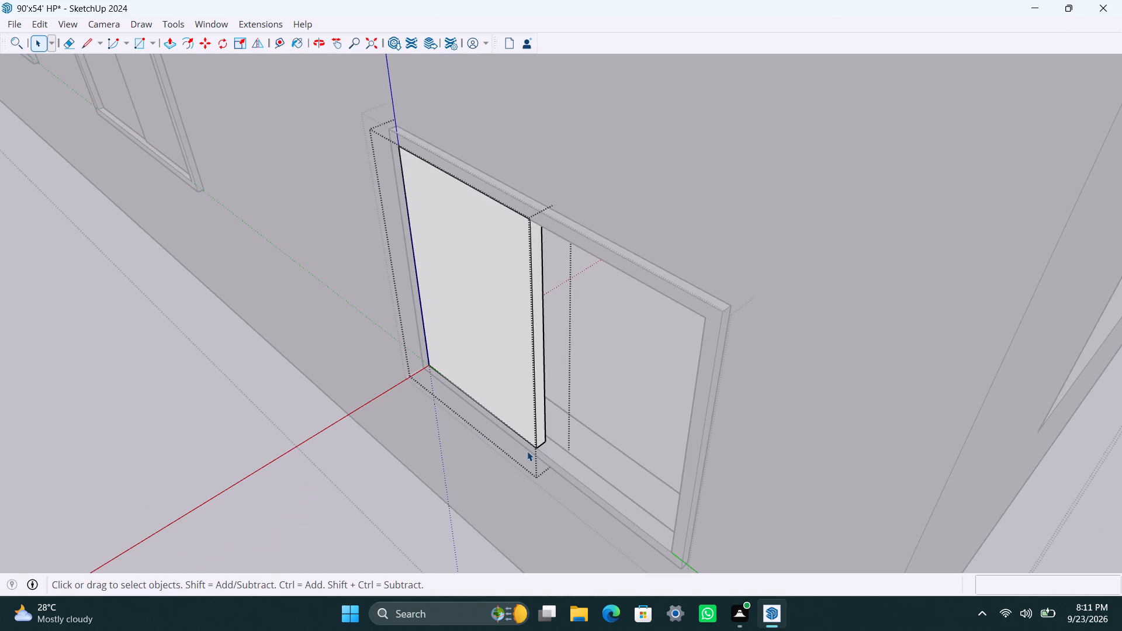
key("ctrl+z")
Push/pull the pane's face by 8 mm and leave the pane group.
left_click(510, 417)
scroll(521, 409, "up", 3)
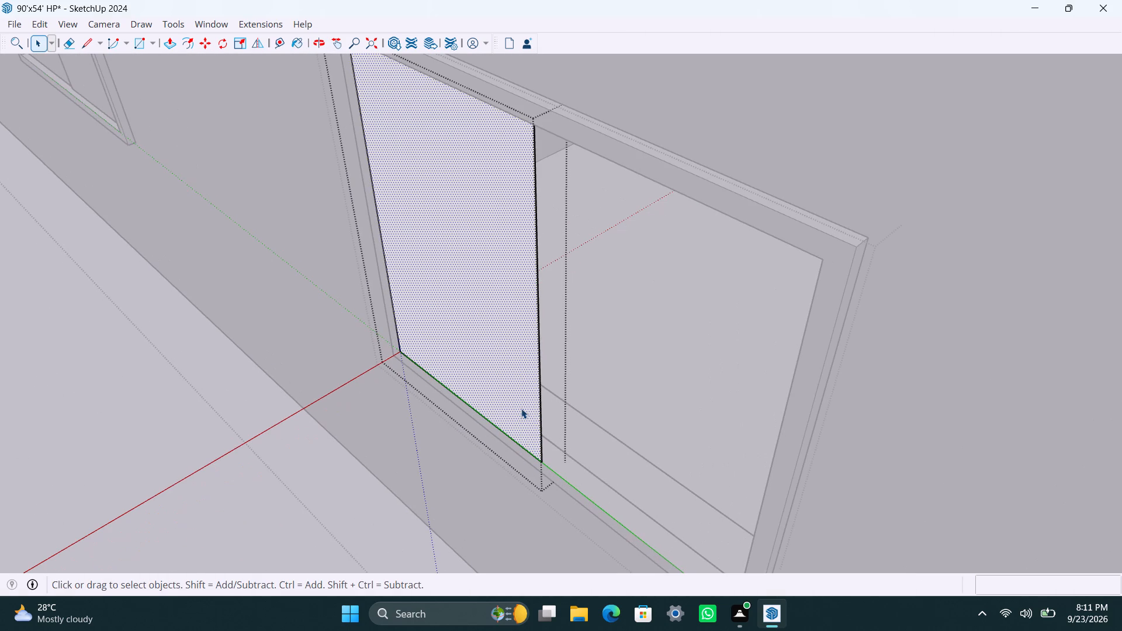
key("p")
left_click_drag(521, 408, 531, 408)
type("8MM")
key("Return")
key("space")
left_click(499, 466)
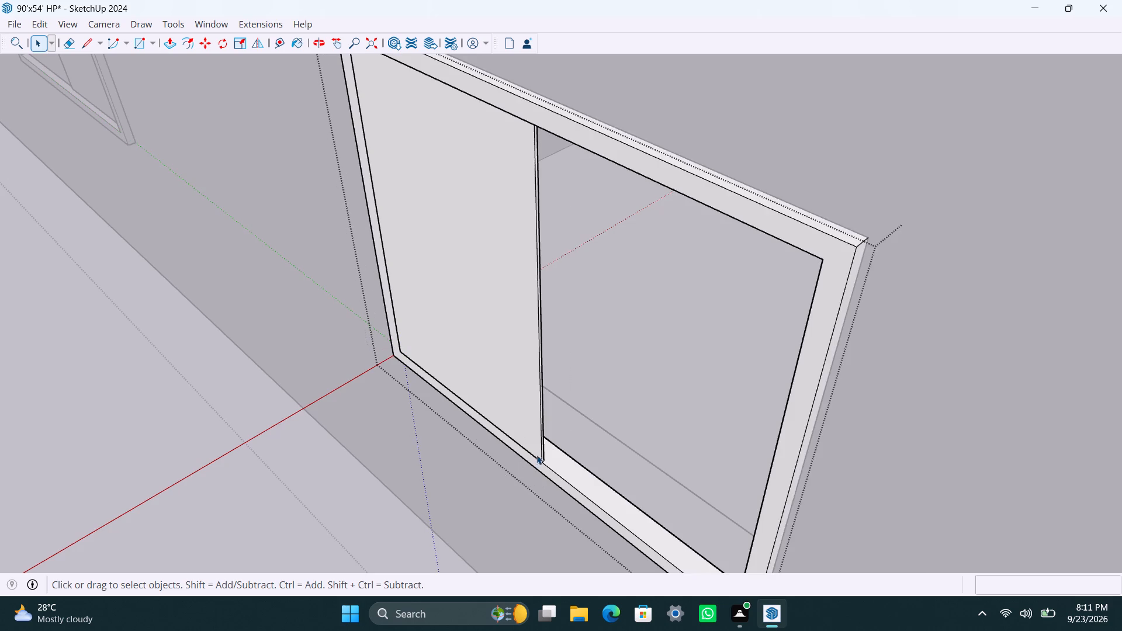
Move the pane about 1 5/16" deeper into the third window's frame.
scroll(549, 439, "up", 6)
left_click(528, 452)
scroll(553, 480, "down", 3)
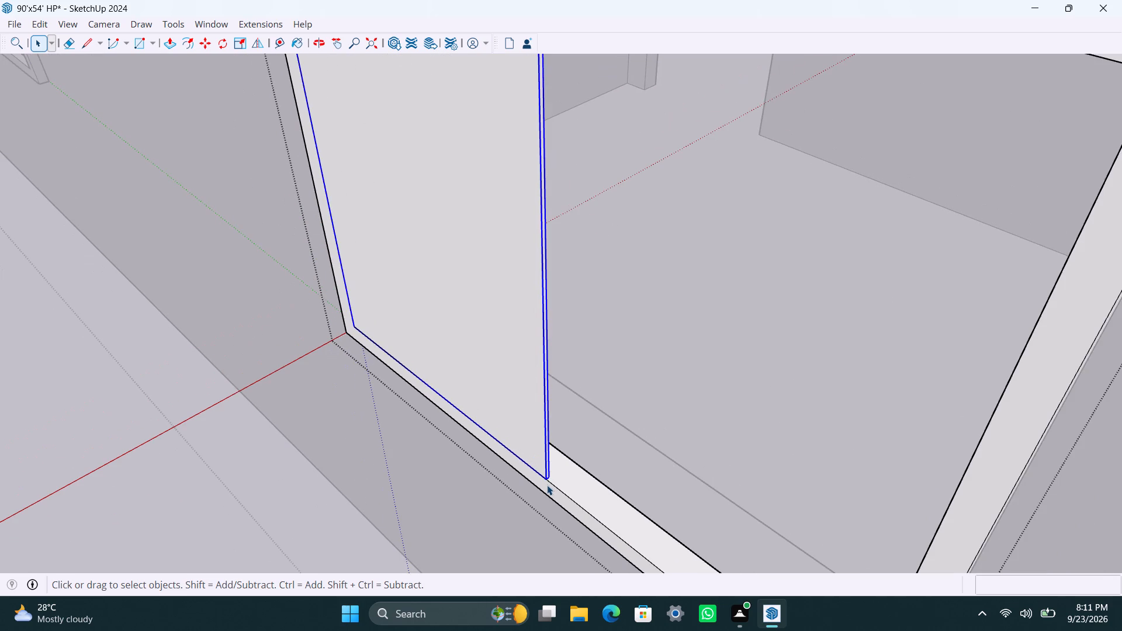
scroll(547, 485, "up", 3)
key("m")
left_click(544, 475)
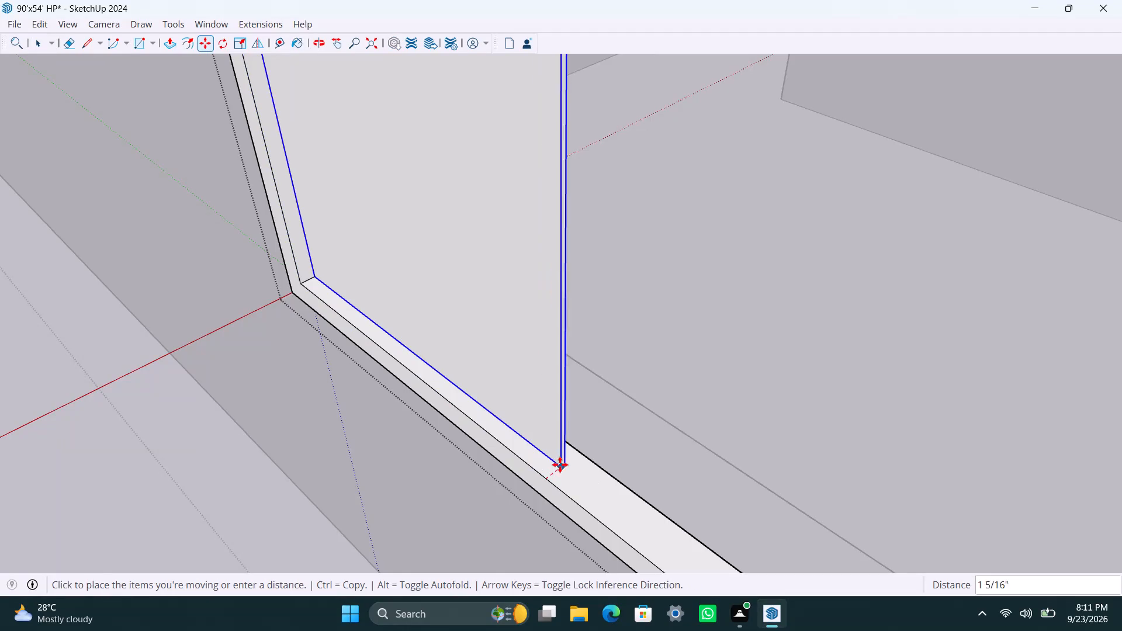
left_click(564, 462)
Copy the pane about 2' 4" sideways into the open half of the third window's frame.
scroll(565, 462, "down", 10)
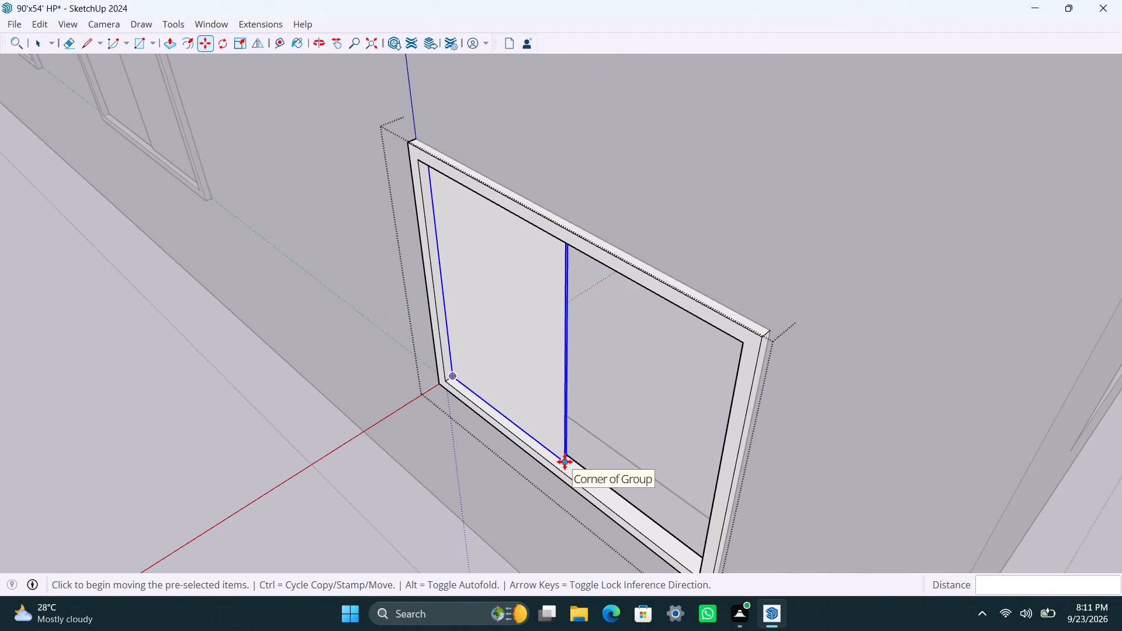
left_click(565, 462)
scroll(679, 555, "down", 3)
middle_click_drag(679, 552, 679, 540, "shift")
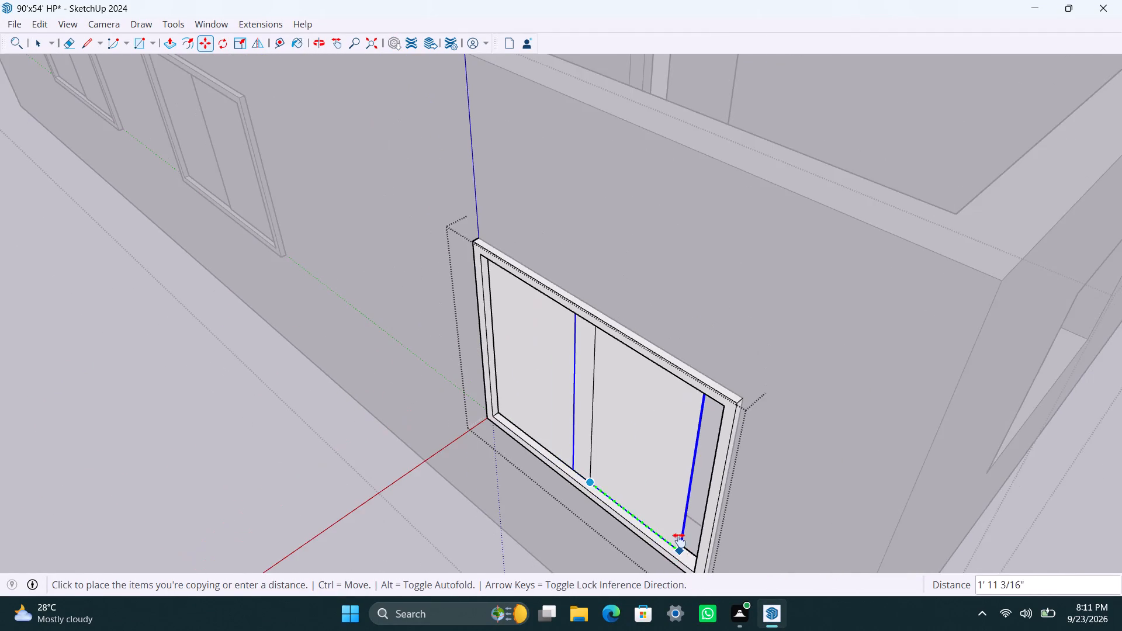
middle_click_drag(679, 540, 687, 503, "shift")
left_click(704, 517)
Move the copied pane in depth so its corner meets the first pane's corner, and leave the window group.
scroll(534, 476, "up", 1)
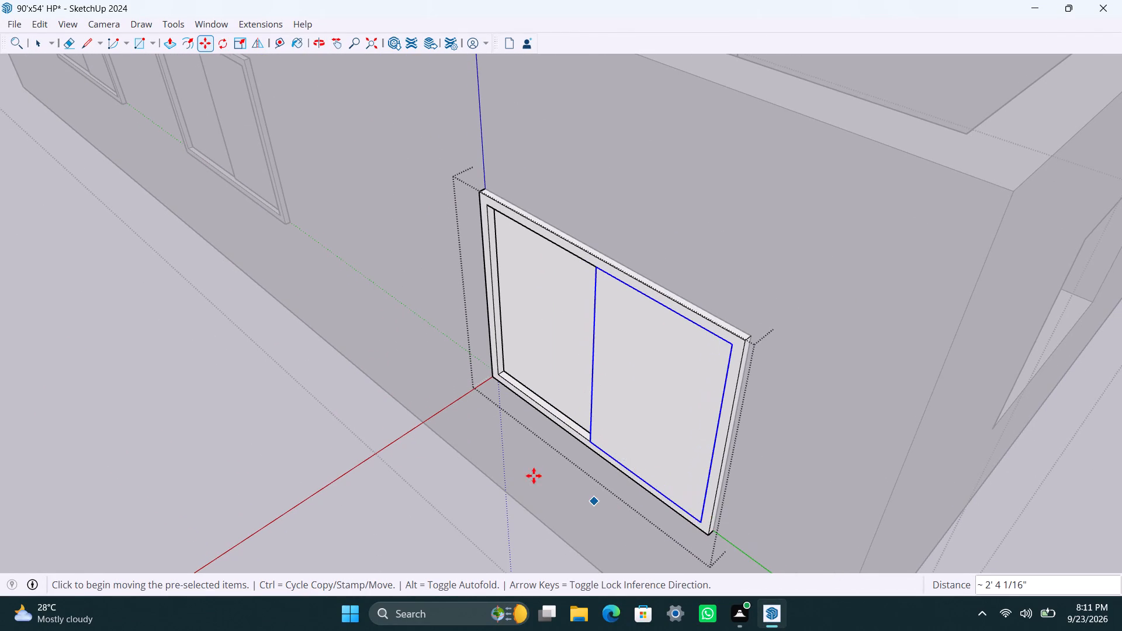
scroll(534, 476, "up", 10)
middle_click_drag(549, 464, 980, 607)
scroll(1054, 240, "up", 1)
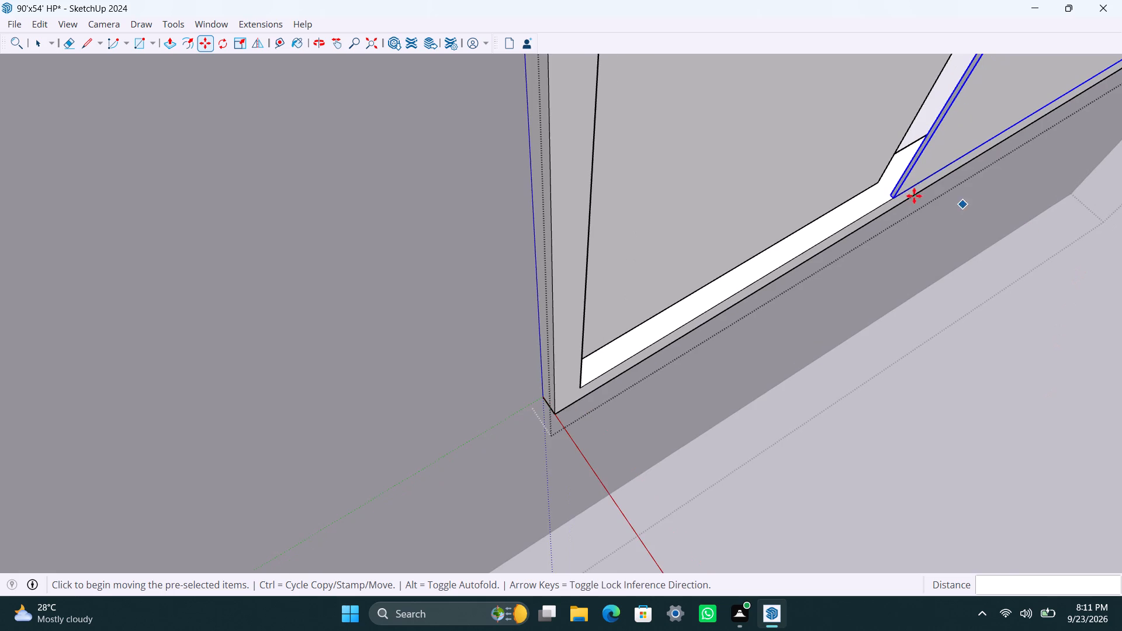
scroll(913, 195, "up", 13)
left_click(865, 193)
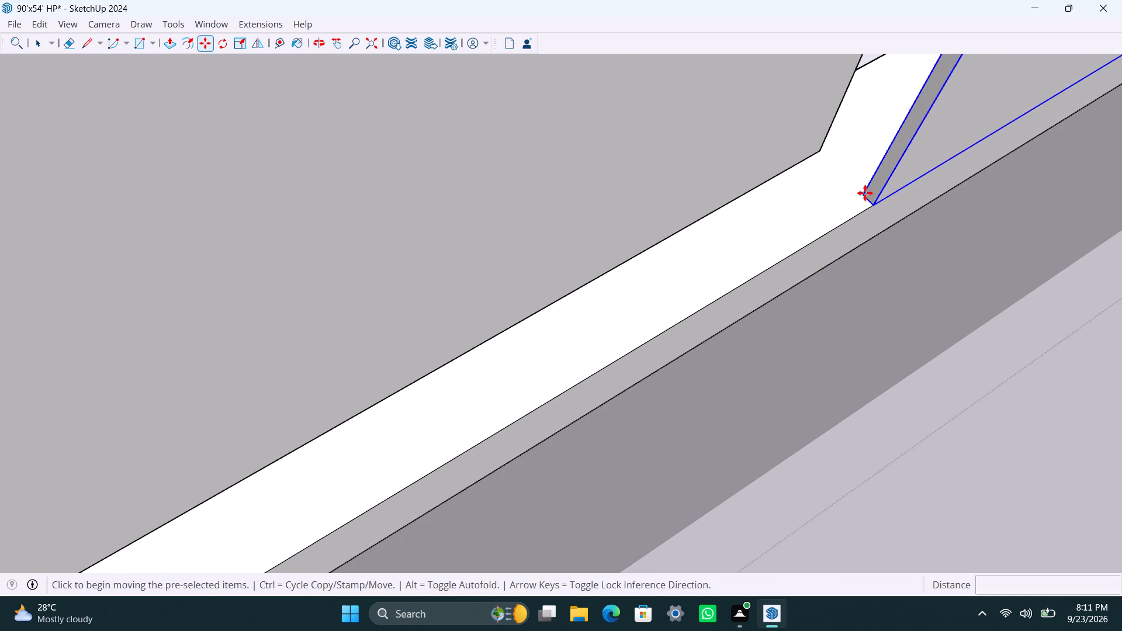
left_click_drag(822, 148, 822, 158)
scroll(797, 157, "down", 6)
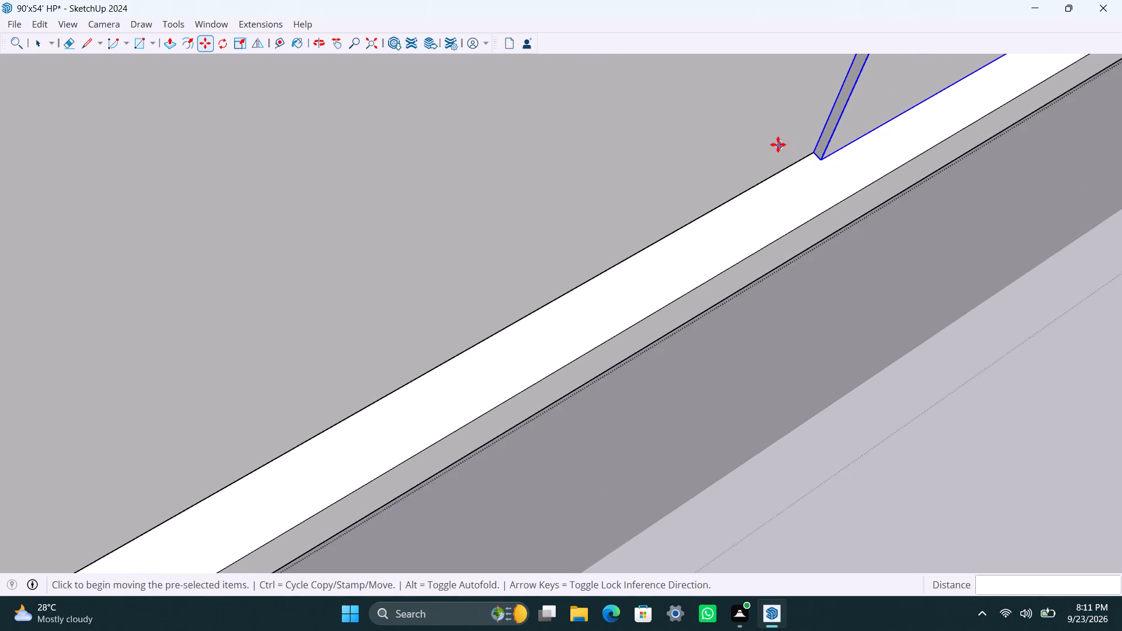
scroll(778, 144, "down", 20)
scroll(778, 144, "down", 18)
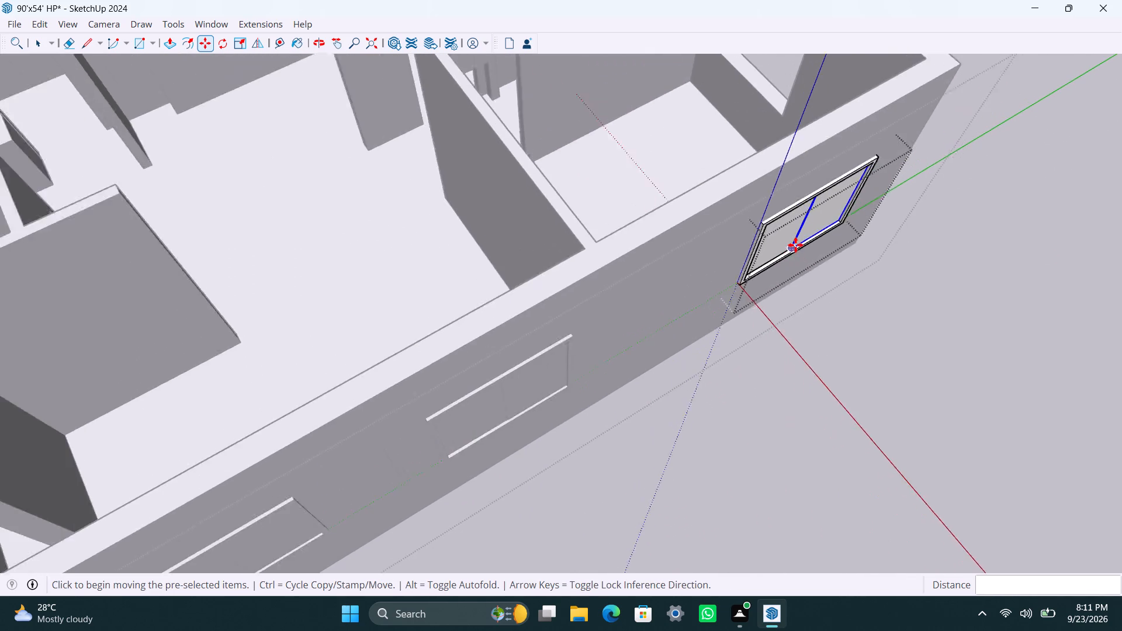
scroll(795, 245, "down", 2)
key("space")
left_click(864, 290)
On the wall with two large openings and a small one, draw a rectangle across the large opening farther from the other building and group it.
scroll(867, 278, "down", 4)
middle_click_drag(871, 279, 474, 216)
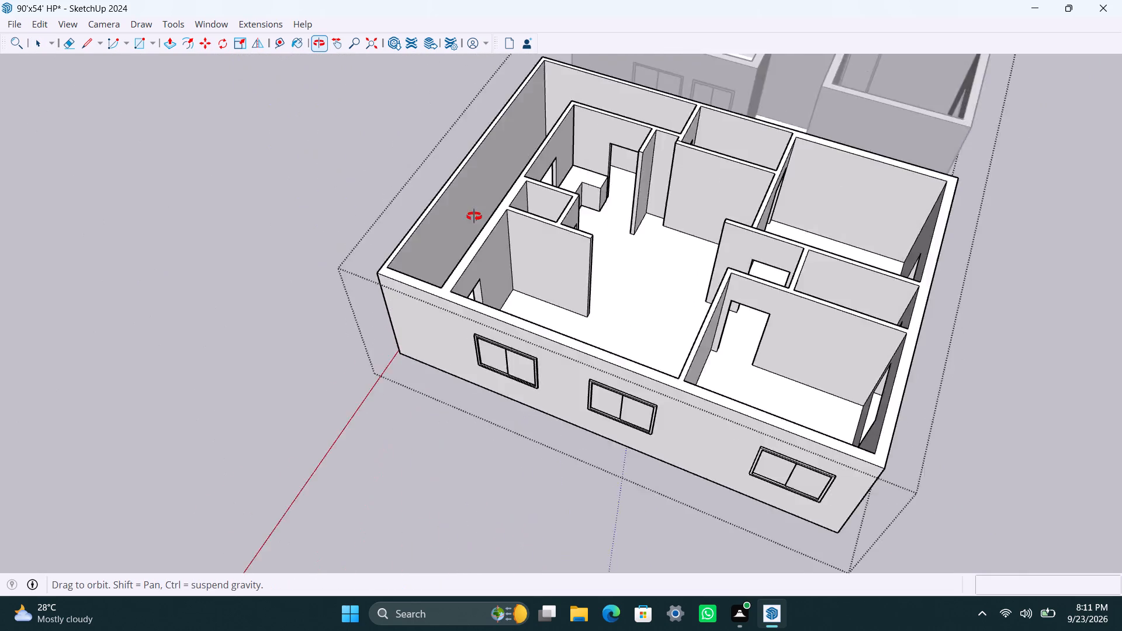
middle_click_drag(474, 216, 214, 174)
scroll(418, 317, "down", 6)
middle_click_drag(613, 433, 551, 313, "shift")
scroll(491, 315, "up", 5)
middle_click_drag(412, 306, 410, 302)
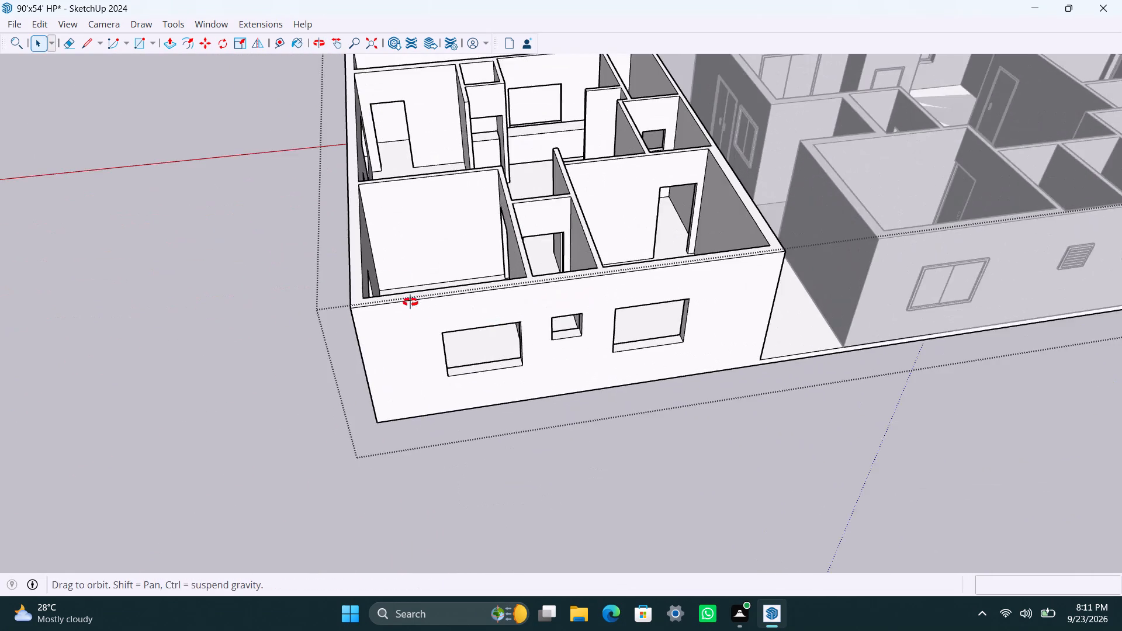
middle_click_drag(410, 302, 348, 220)
scroll(444, 237, "up", 4)
middle_click_drag(385, 252, 362, 238)
scroll(366, 234, "up", 1)
key("r")
left_click(376, 226)
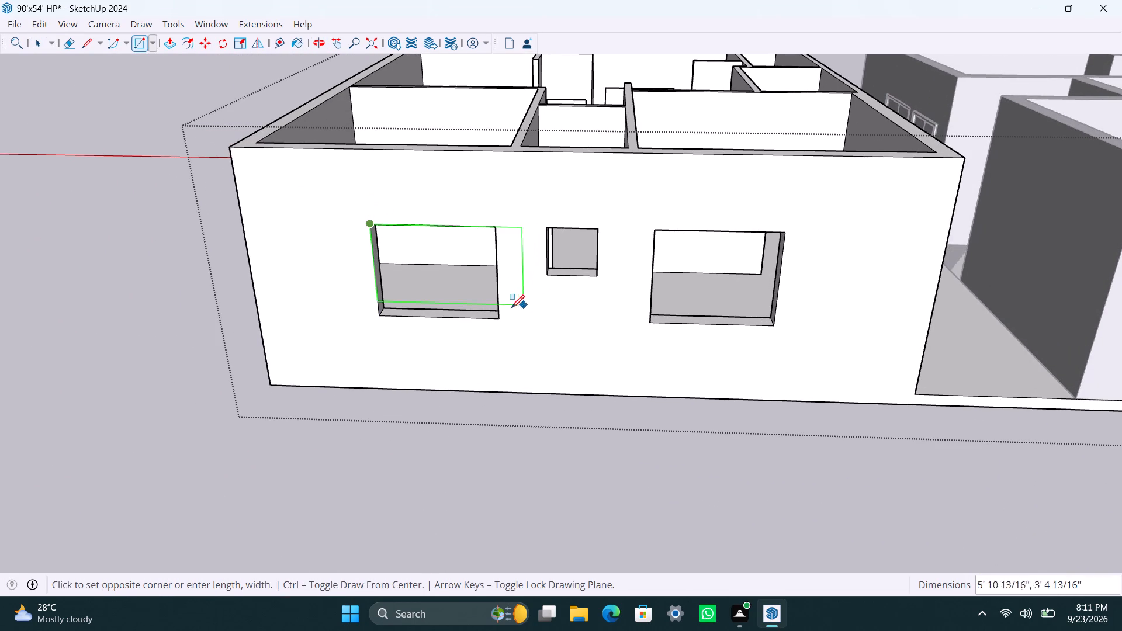
left_click(501, 320)
key("space")
double_click(456, 280)
right_click(455, 278)
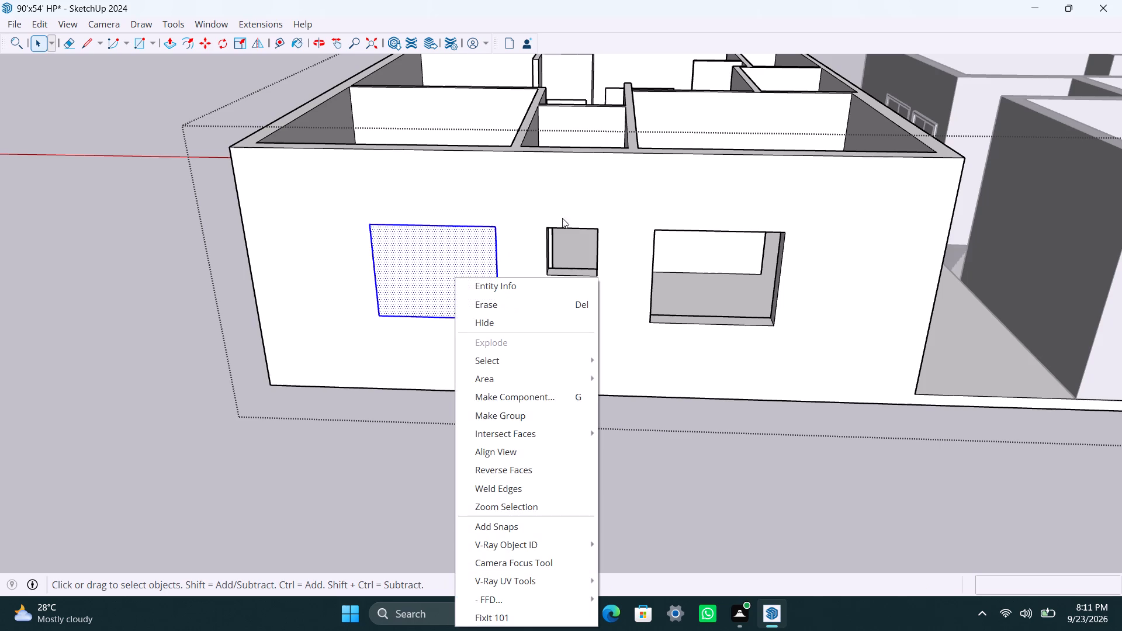
left_click(550, 407)
Inside the new window group, offset the rectangle's outline 2" inward and delete the inner face to leave a frame.
double_click(436, 275)
left_click(406, 272)
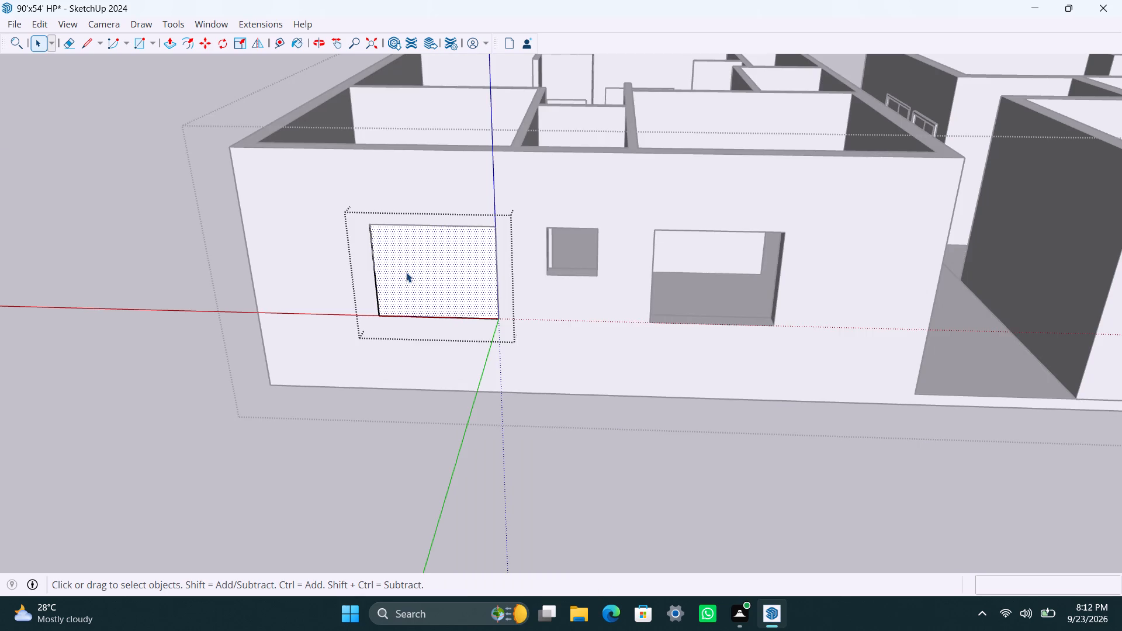
key("f")
left_click(396, 244)
type("2\"")
key("Return")
key("space")
left_click(418, 255)
key("Delete")
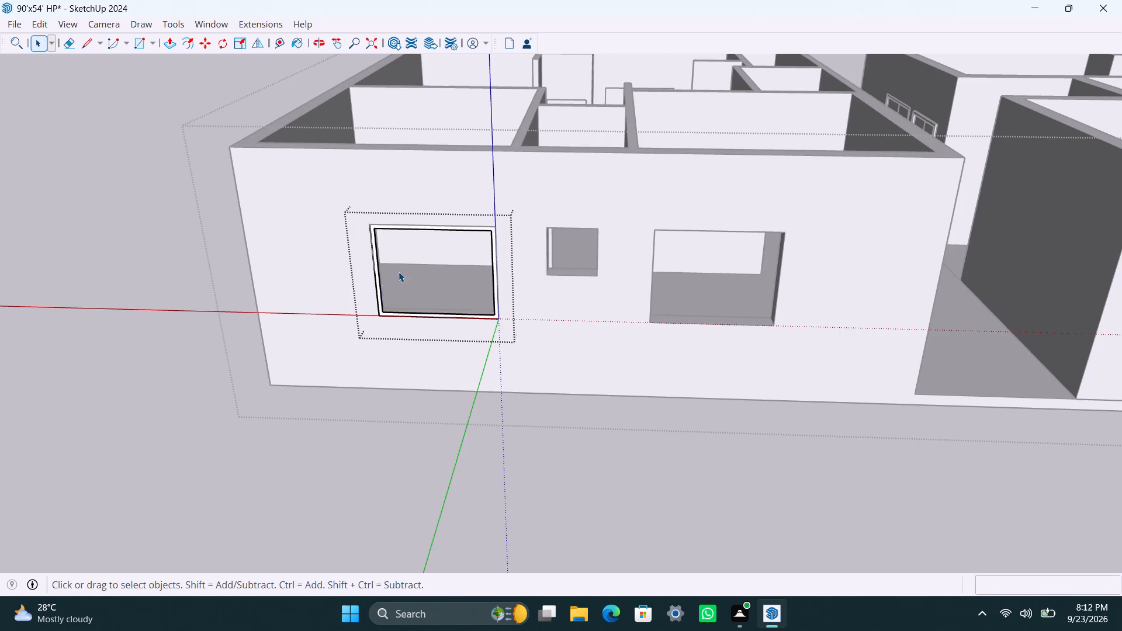
Push/pull the new window's frame face by 1.5", and again by another 1.5".
scroll(377, 282, "up", 10)
left_click(378, 265)
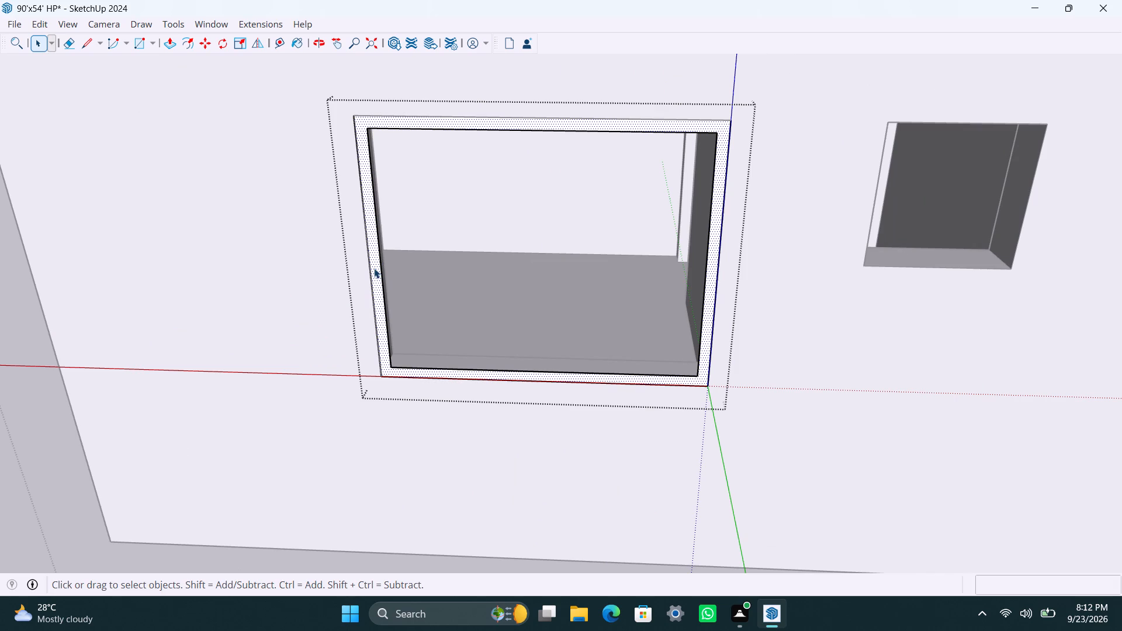
key("p")
left_click_drag(373, 268, 382, 261)
type("1.5\"")
key("Return")
left_click(381, 269)
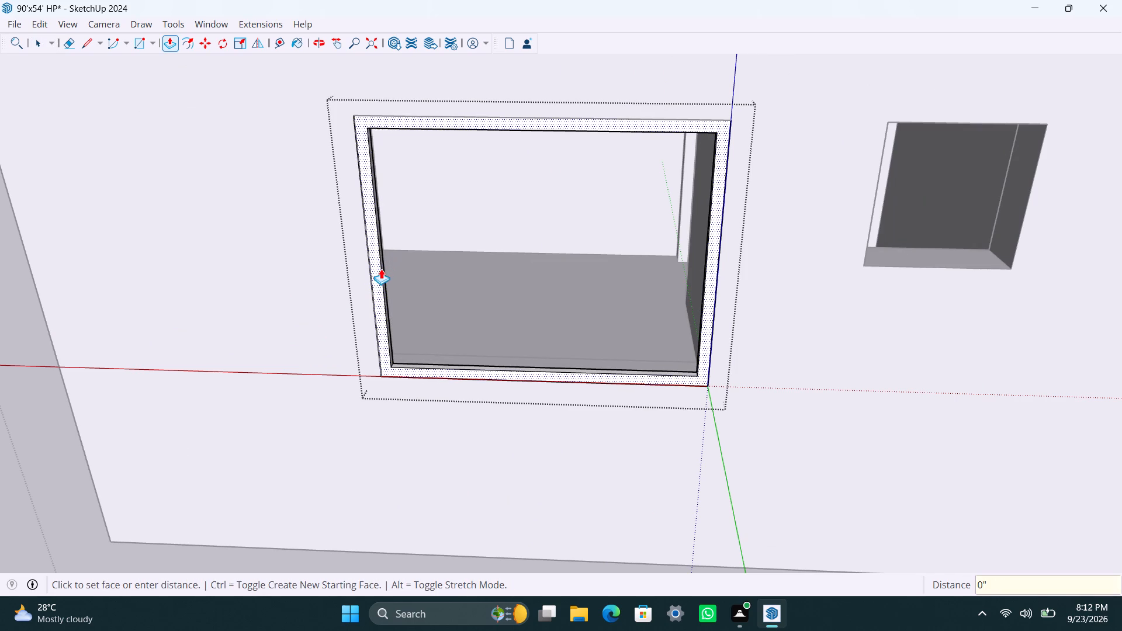
type("1.5\"")
key("Return")
key("space")
Draw a half-width, 3' 8" high pane rectangle inside the new frame, delete the leftover face and make the pane a group.
key("r")
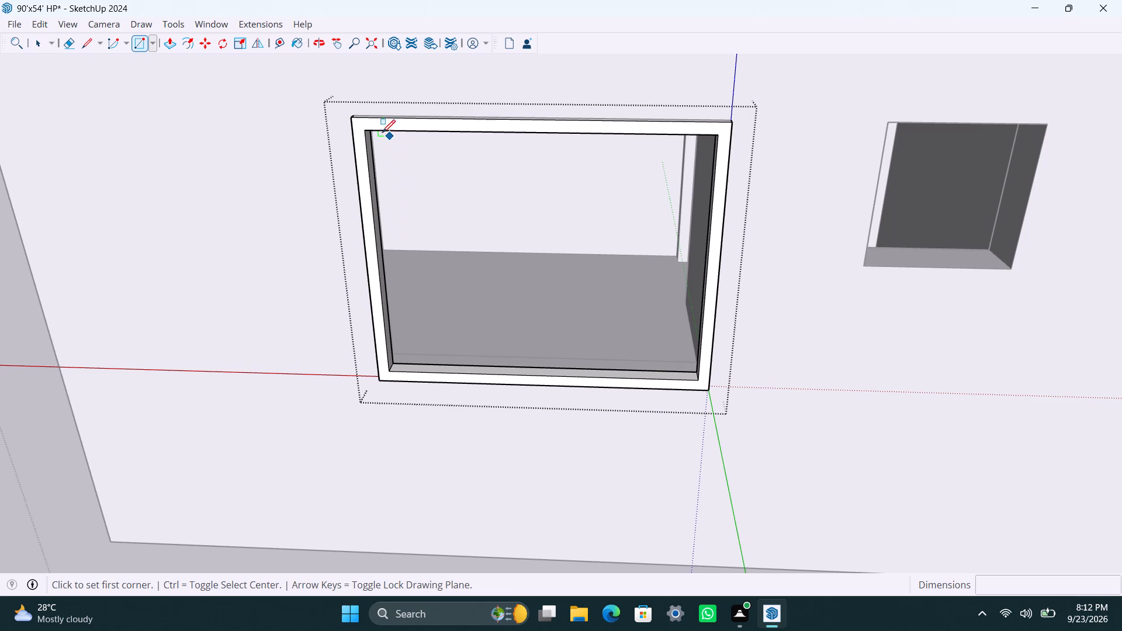
left_click_drag(365, 128, 368, 140)
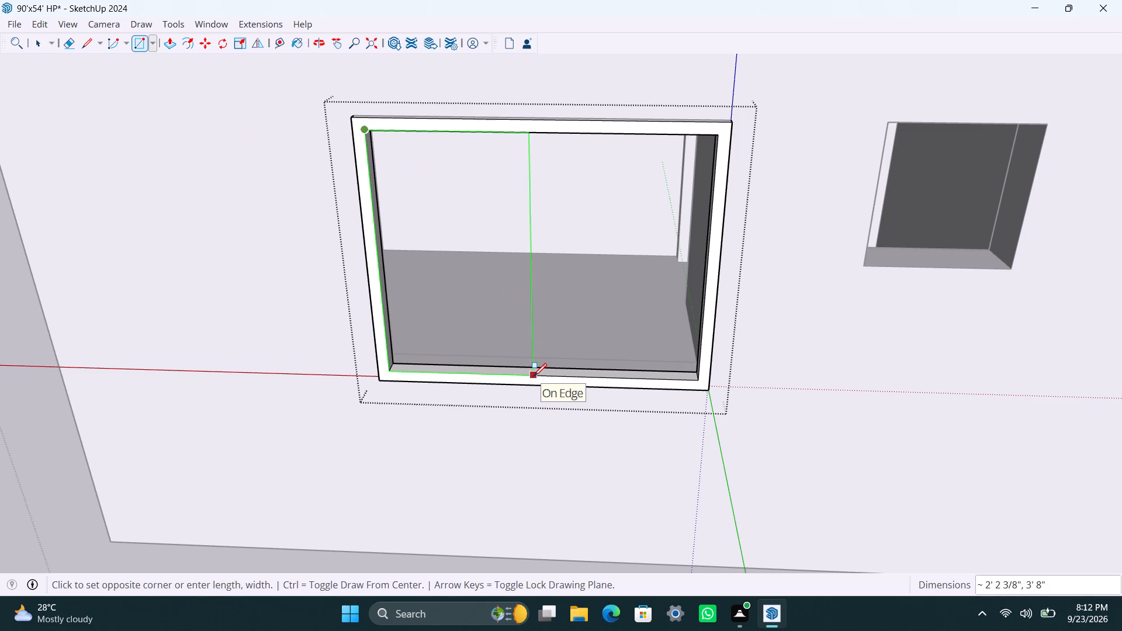
left_click(542, 374)
key("space")
left_click(574, 356)
key("Delete")
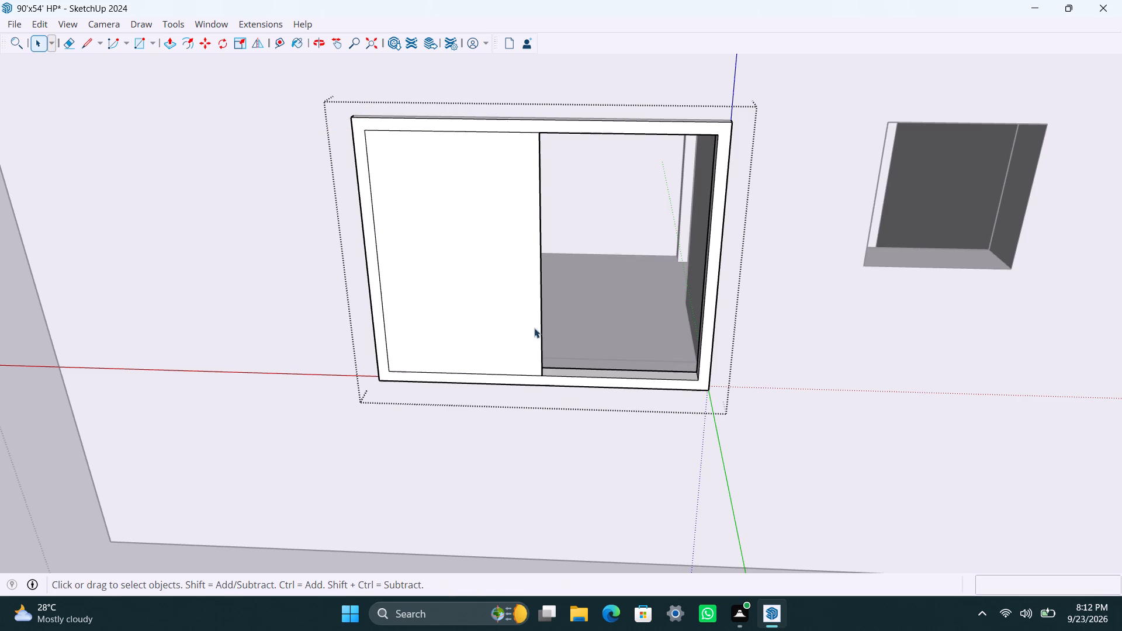
double_click(533, 323)
right_click(533, 321)
left_click(605, 129)
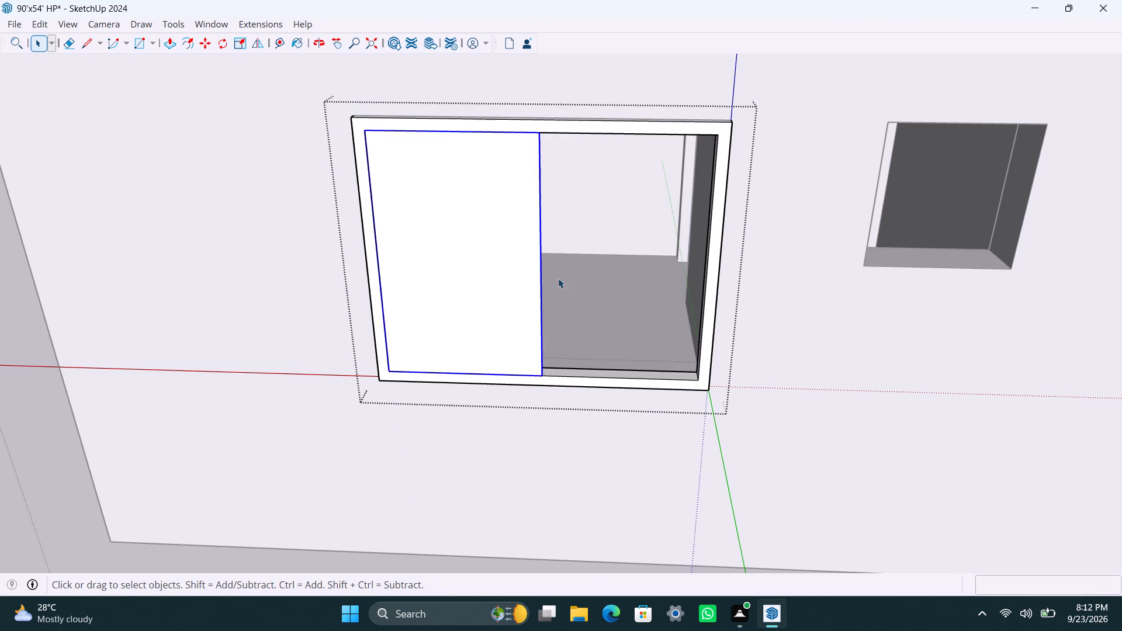
Open the new pane group and push/pull its face by 8 mm.
scroll(563, 342, "down", 3)
middle_click_drag(569, 344, 456, 371)
scroll(459, 351, "up", 6)
triple_click(378, 326)
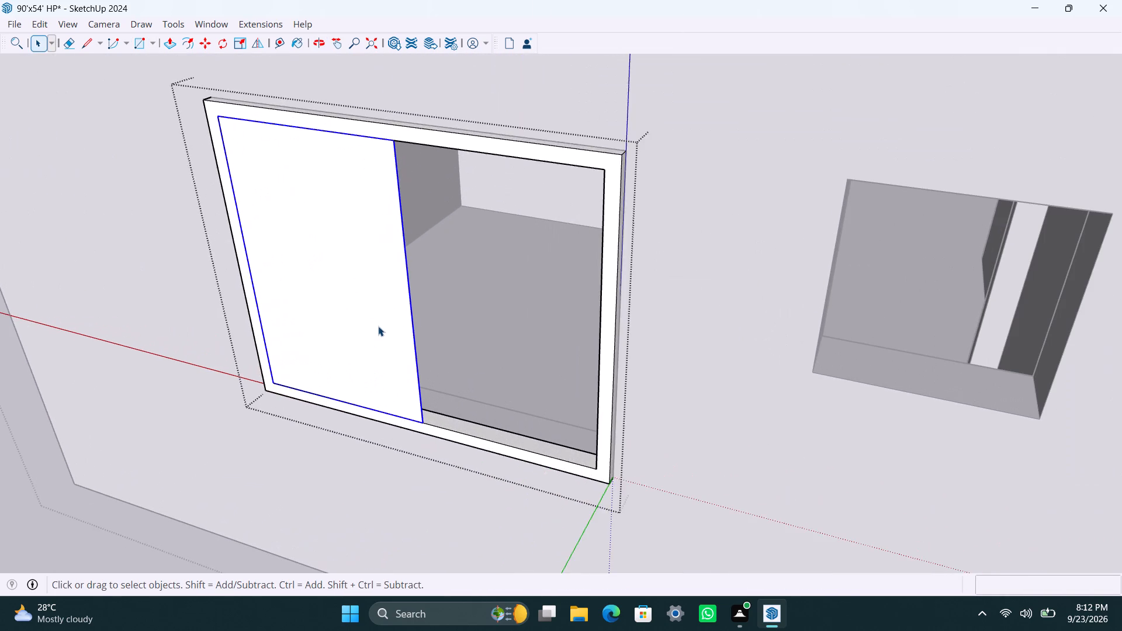
key("p")
left_click_drag(379, 325, 387, 324)
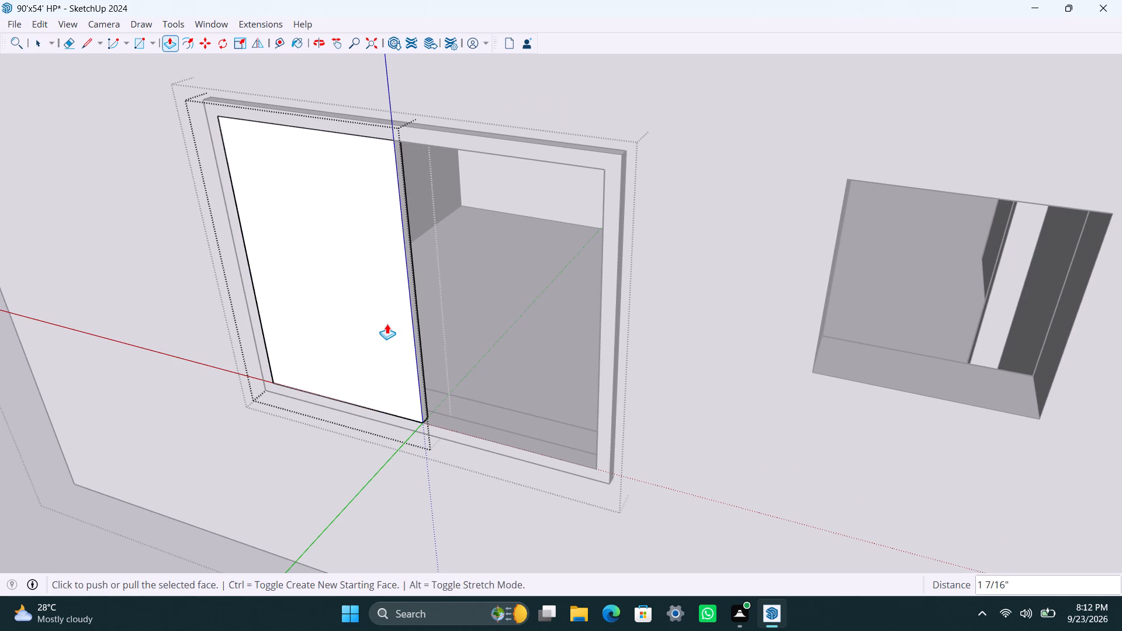
type("8MM")
key("Return")
key("space")
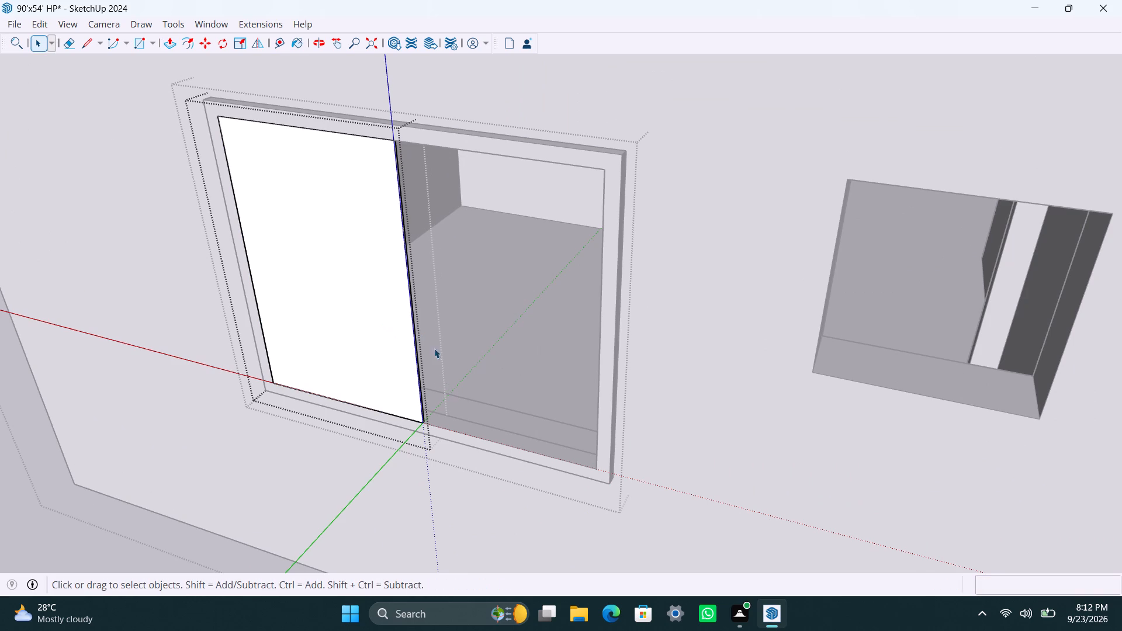
Close the pane group and move the pane about 1 7/16" back into the depth of the window frame.
left_click(440, 501)
scroll(413, 410, "up", 4)
left_click(412, 407)
scroll(412, 408, "up", 5)
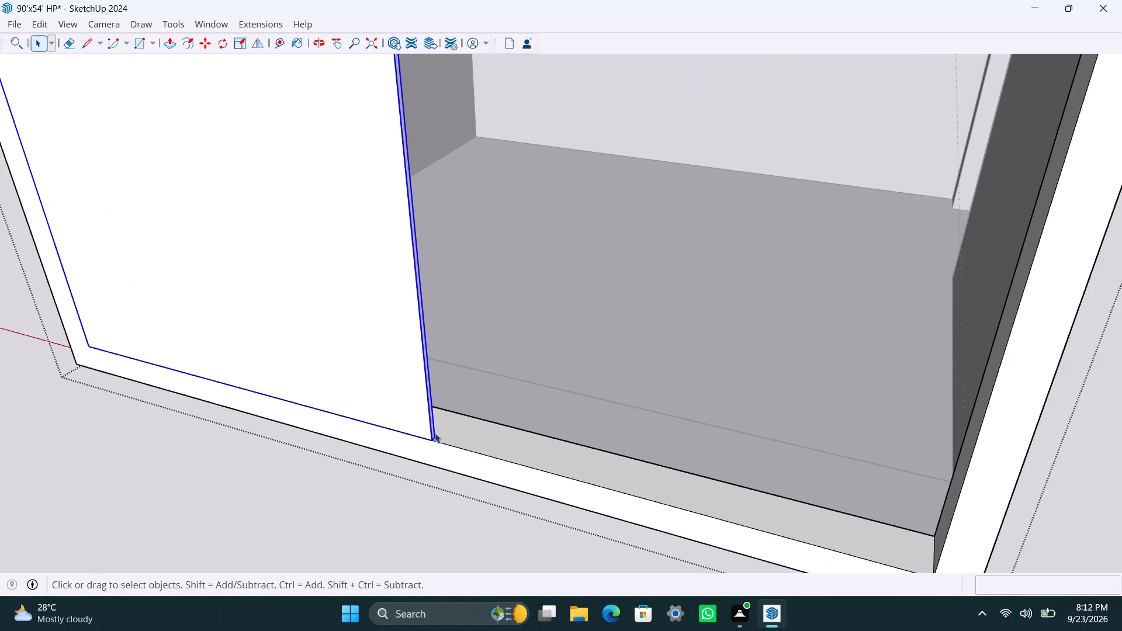
key("m")
left_click(432, 437)
left_click(443, 425)
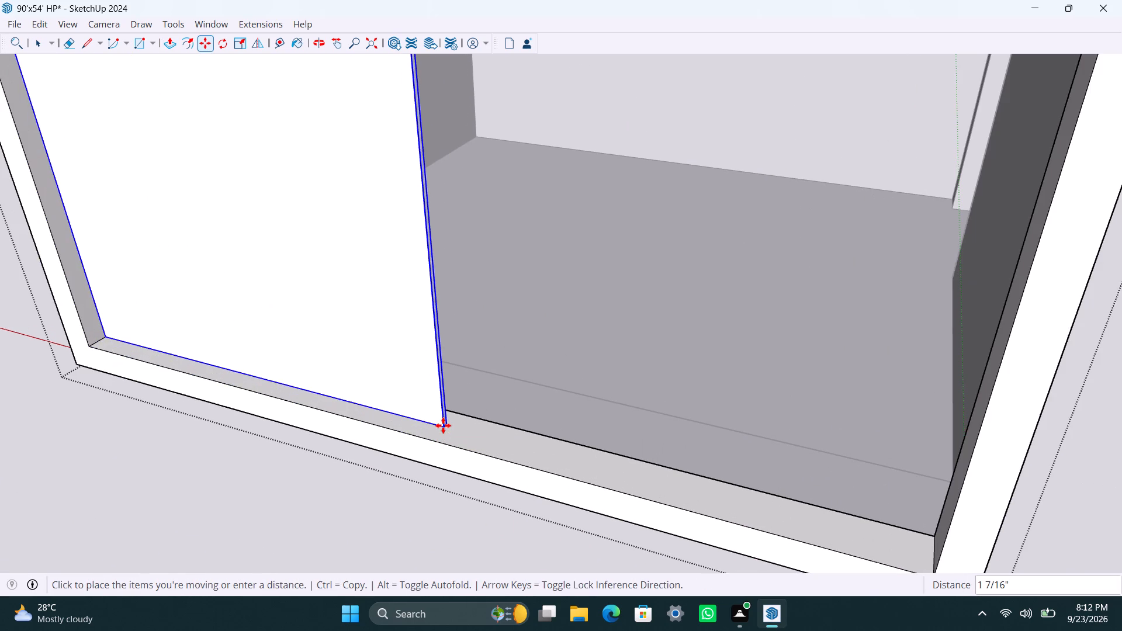
Copy the pane along the frame to fill the other half of the window.
left_click(443, 425)
scroll(849, 540, "down", 2)
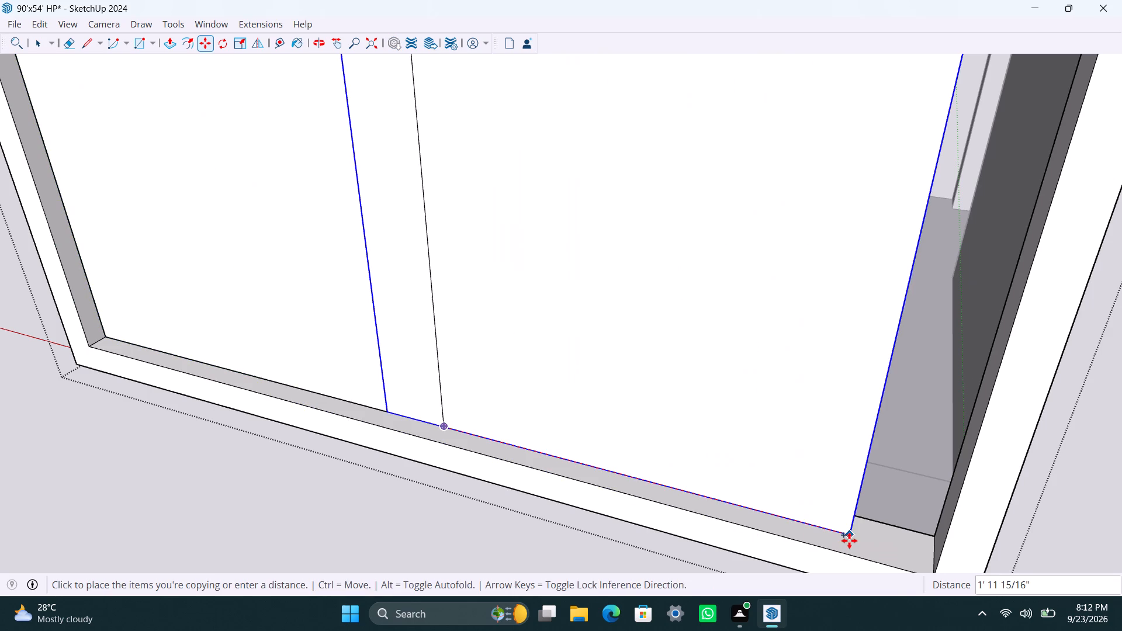
scroll(849, 540, "down", 2)
left_click(905, 564)
Move the copied pane back into the frame so it sits directly in front of the first pane, and leave the window group.
scroll(548, 471, "up", 4)
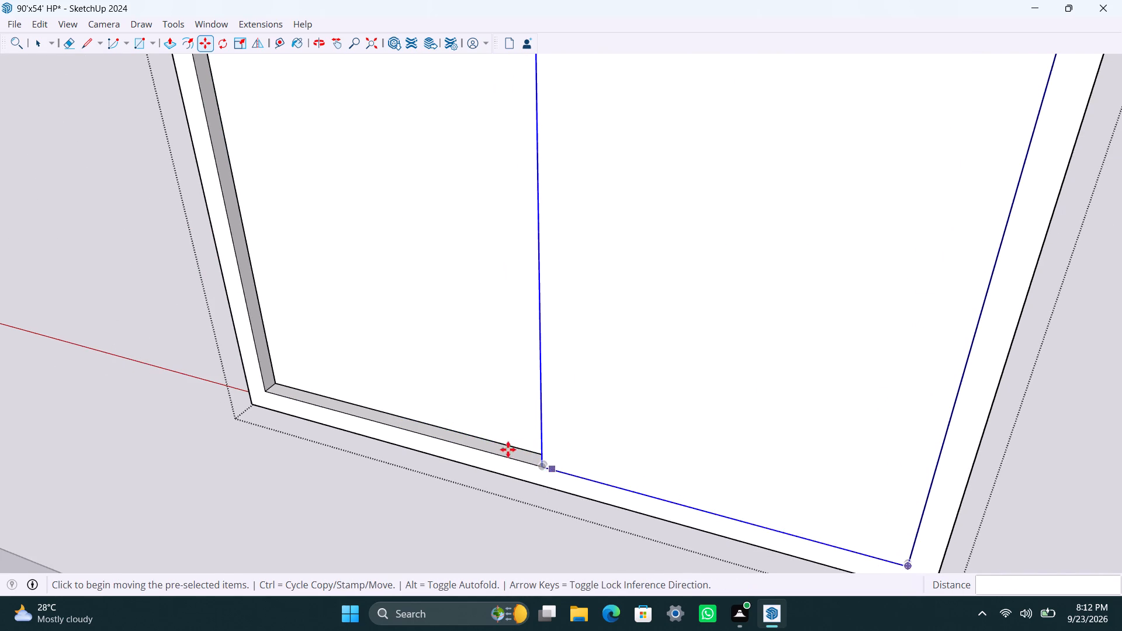
scroll(508, 449, "up", 4)
middle_click_drag(517, 455, 762, 462)
scroll(624, 456, "up", 6)
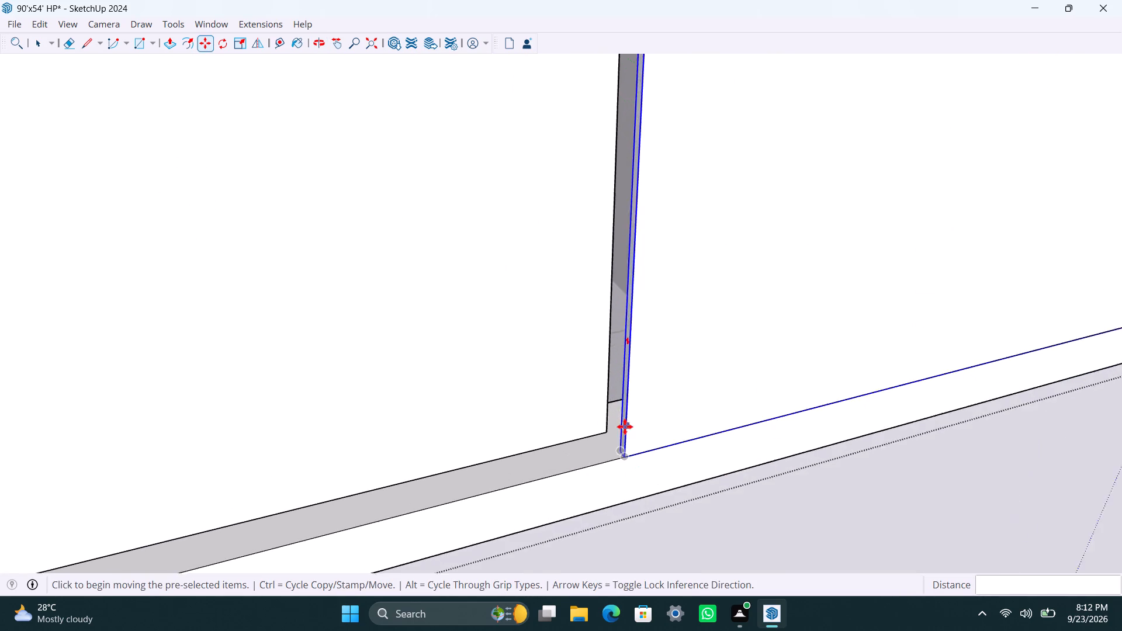
scroll(625, 427, "up", 7)
left_click(625, 466)
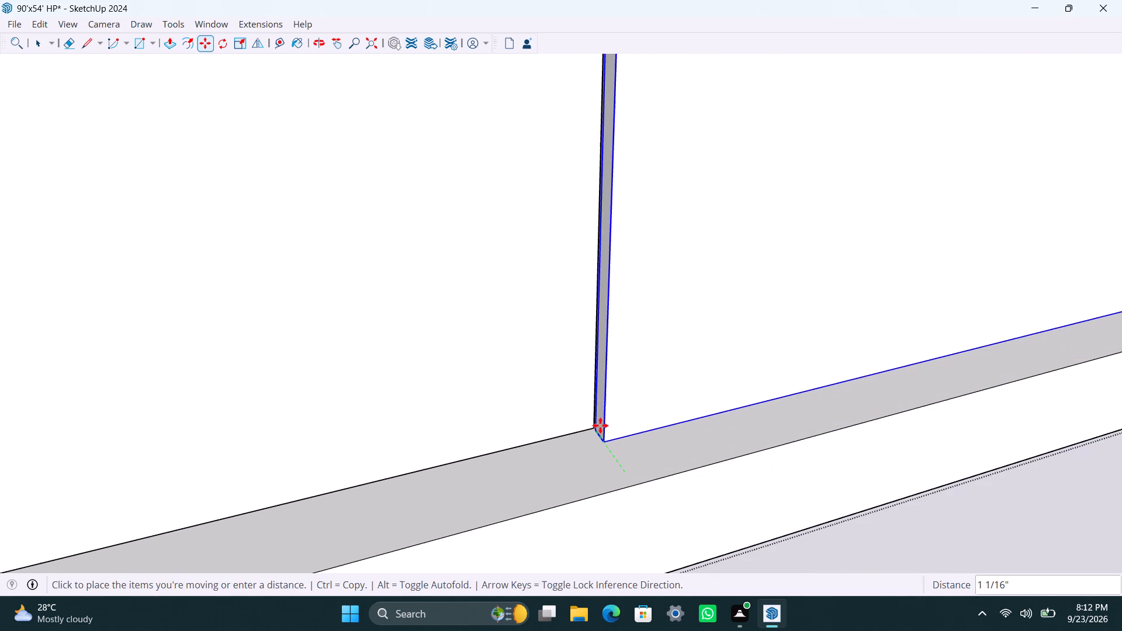
left_click(595, 427)
key("space")
scroll(497, 363, "down", 2)
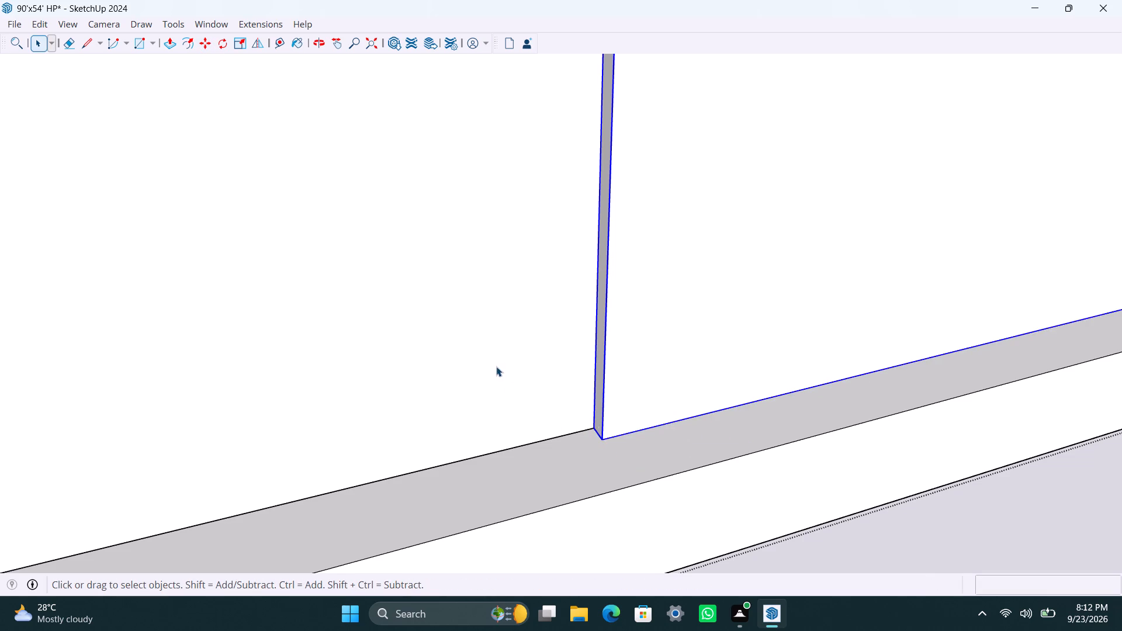
scroll(496, 366, "down", 20)
scroll(496, 366, "down", 18)
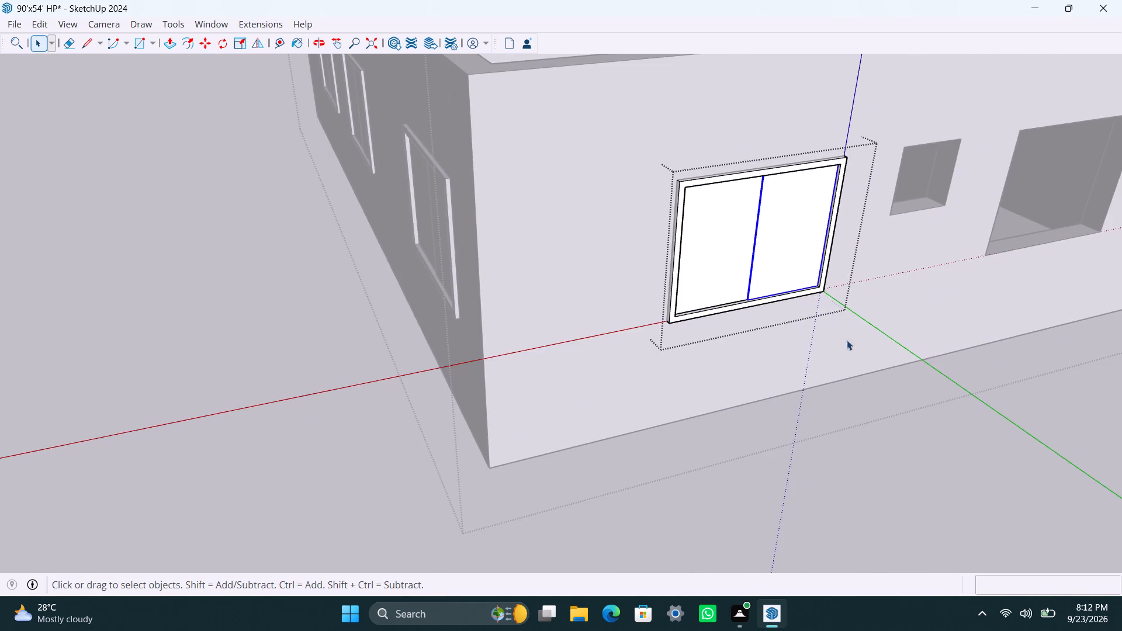
left_click(818, 445)
Draw a rectangle over the small opening in the middle of the same wall and make it a group.
scroll(827, 389, "down", 4)
middle_click_drag(799, 387, 633, 411)
scroll(695, 462, "down", 2)
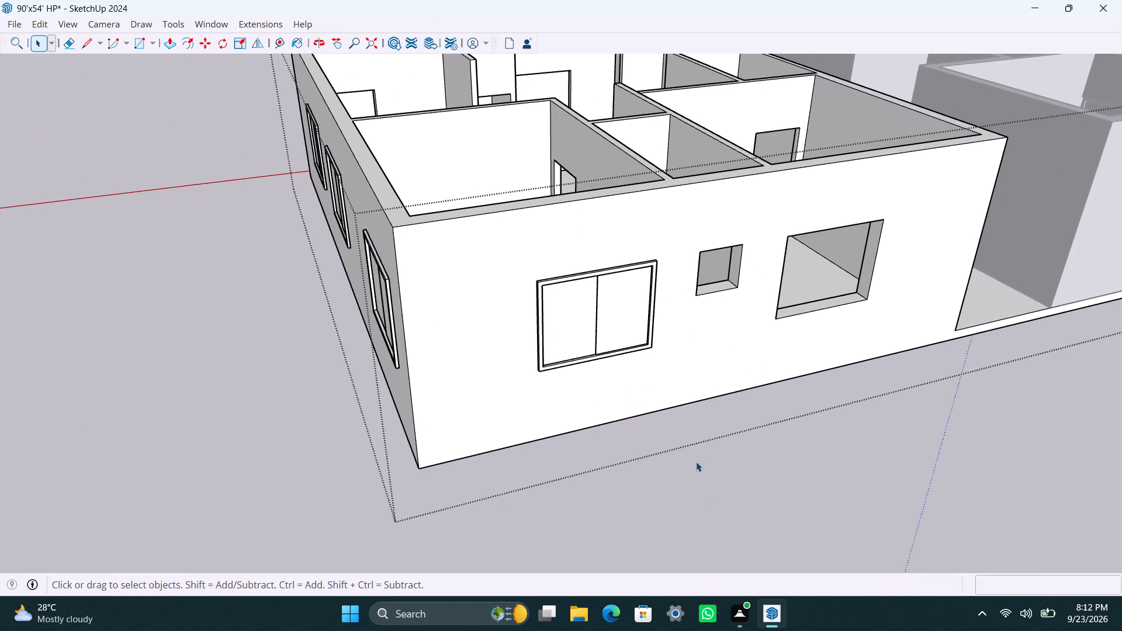
scroll(696, 462, "down", 2)
middle_click_drag(782, 452, 648, 424)
scroll(562, 403, "up", 2)
middle_click_drag(536, 373, 517, 417, "shift")
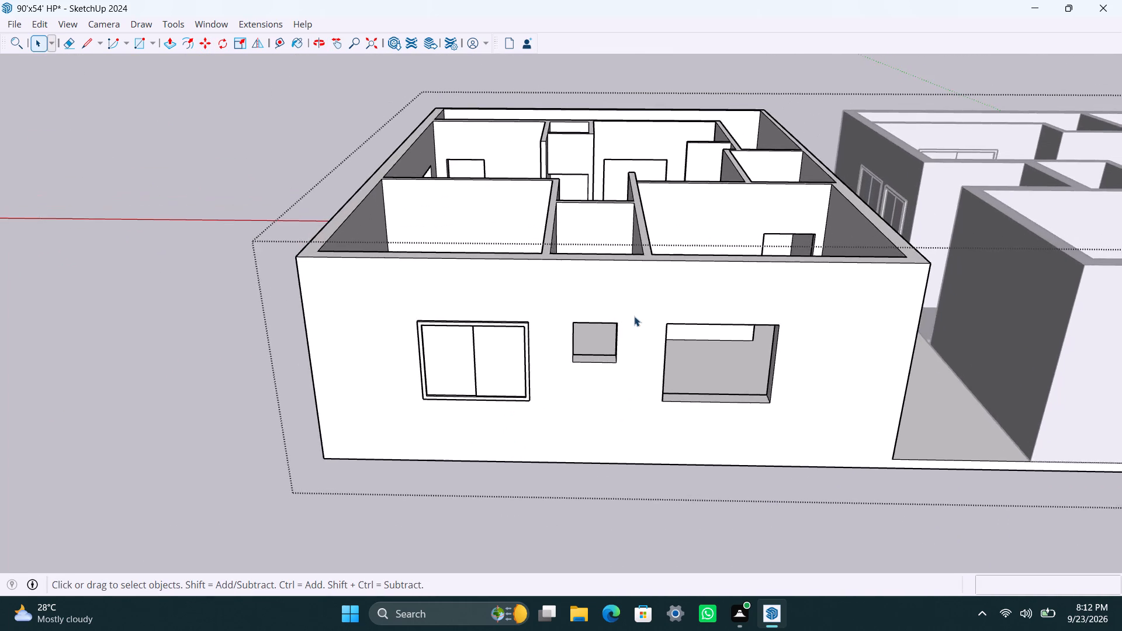
scroll(619, 301, "up", 7)
middle_click_drag(528, 323, 466, 247, "shift")
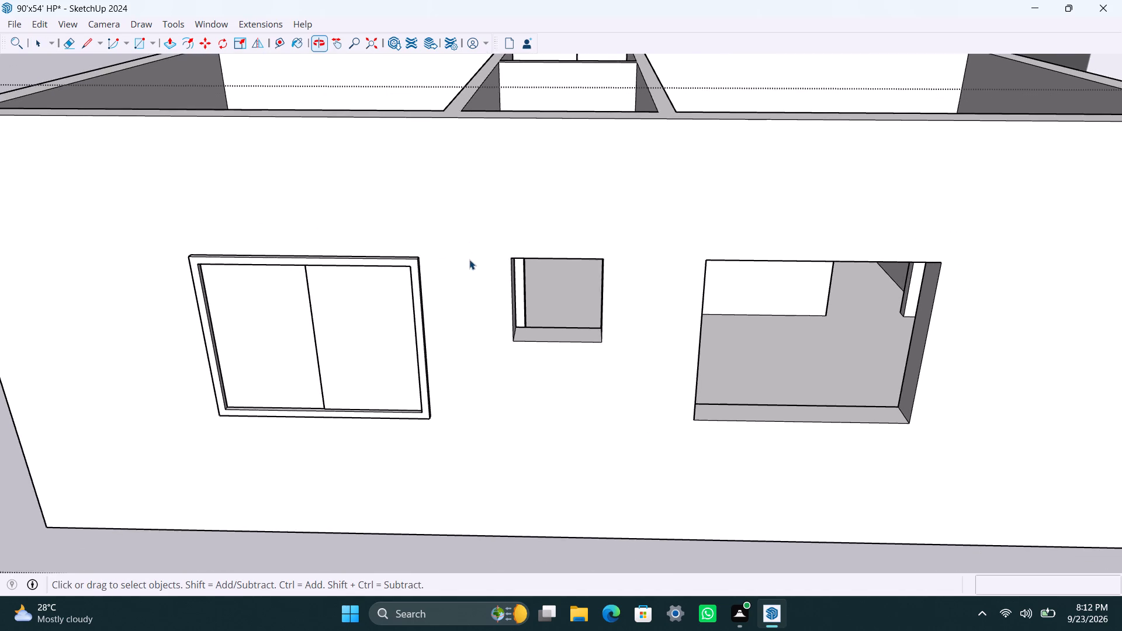
scroll(469, 259, "down", 2)
key("r")
left_click(505, 260)
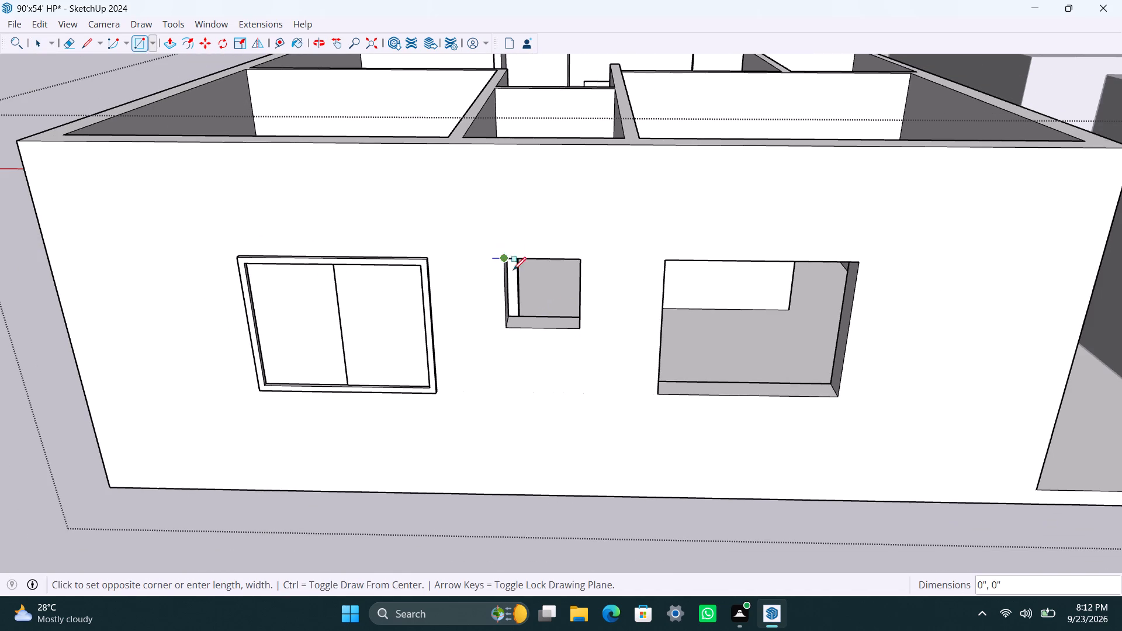
left_click(584, 324)
key("space")
double_click(540, 300)
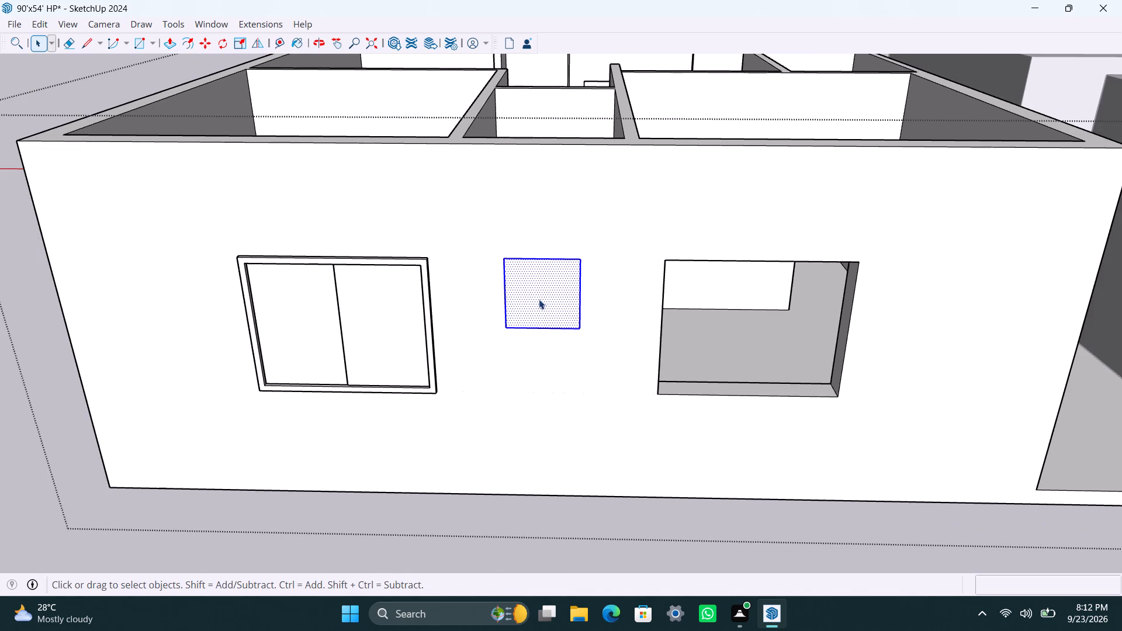
right_click(538, 299)
left_click(611, 143)
Inside the small window group, offset the rectangle's outline 2" inward and delete the inner face to leave a frame.
scroll(501, 290, "up", 3)
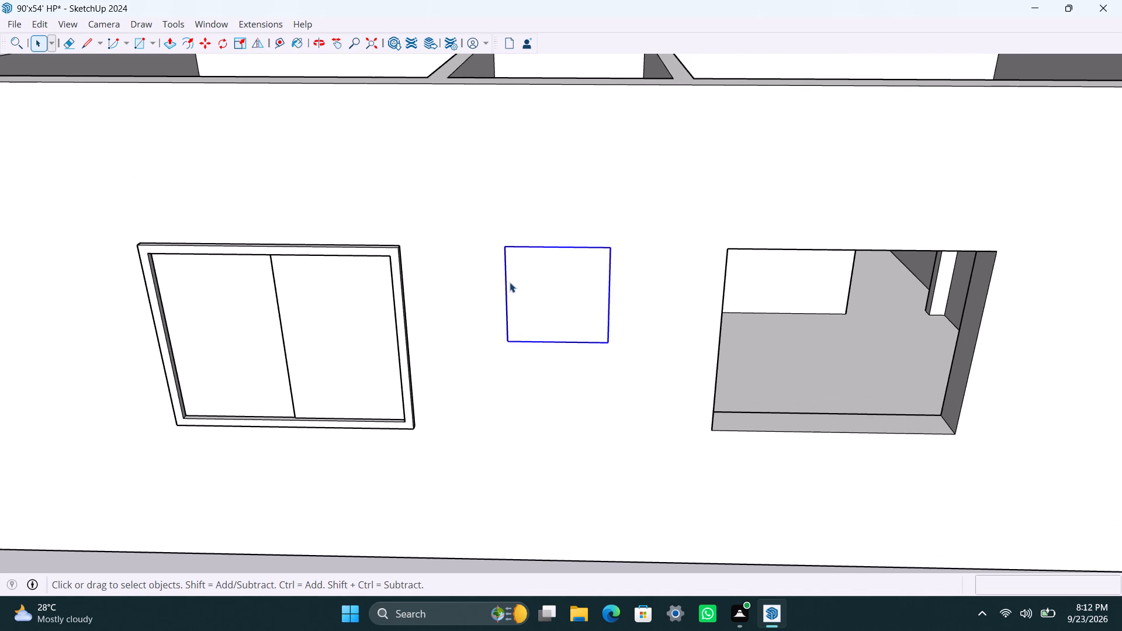
triple_click(511, 280)
scroll(530, 296, "up", 1)
key("f")
left_click(523, 278)
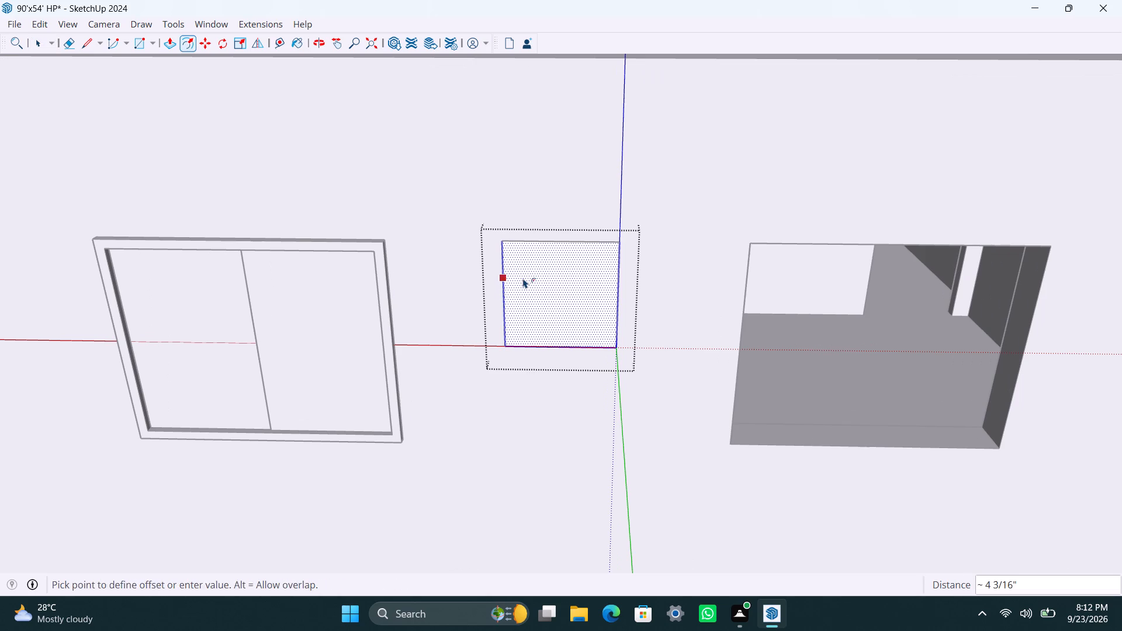
key("2")
key("shift+quotedbl")
key("Return")
key("space")
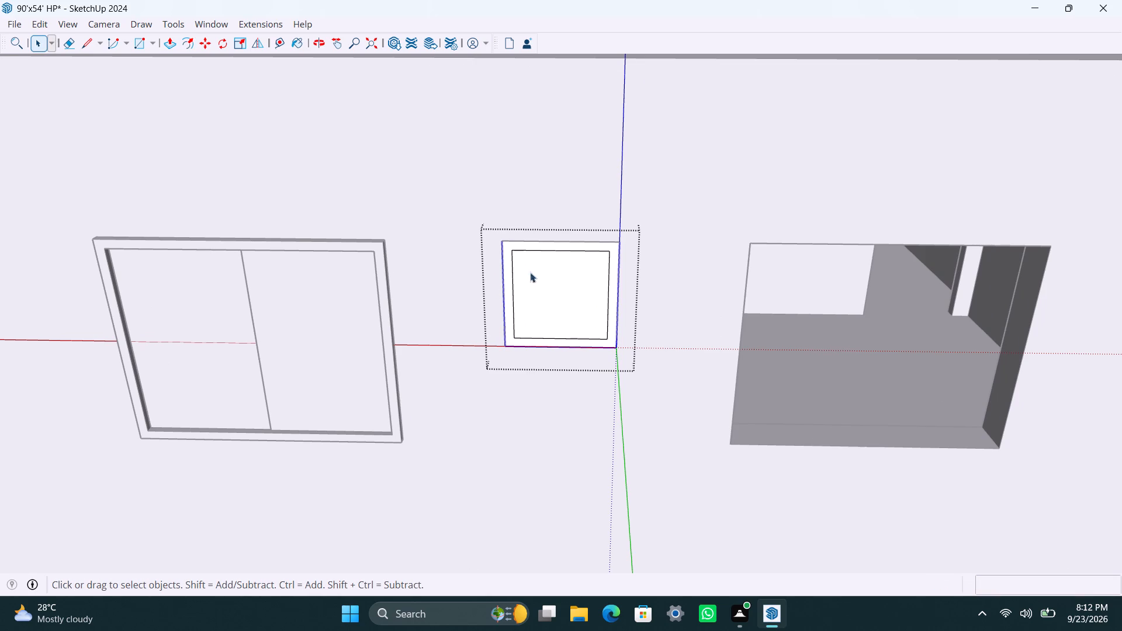
left_click(548, 271)
key("Delete")
Push/pull the small window's frame face by 1.5", and again by another 1.5".
scroll(508, 306, "up", 5)
left_click(508, 303)
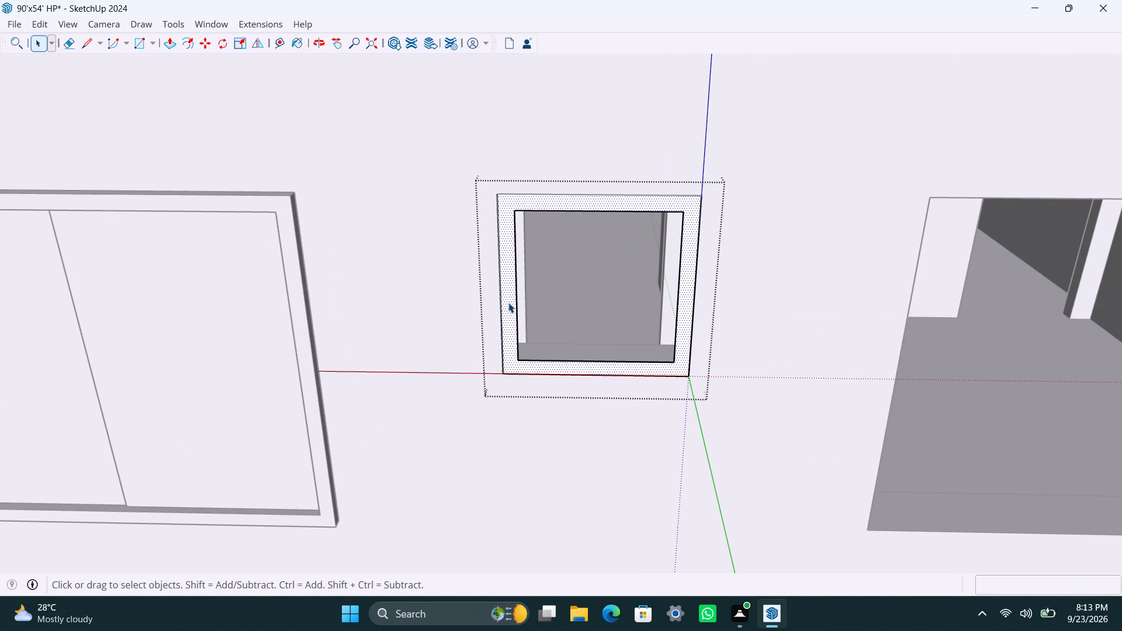
key("p")
left_click(508, 303)
key("1")
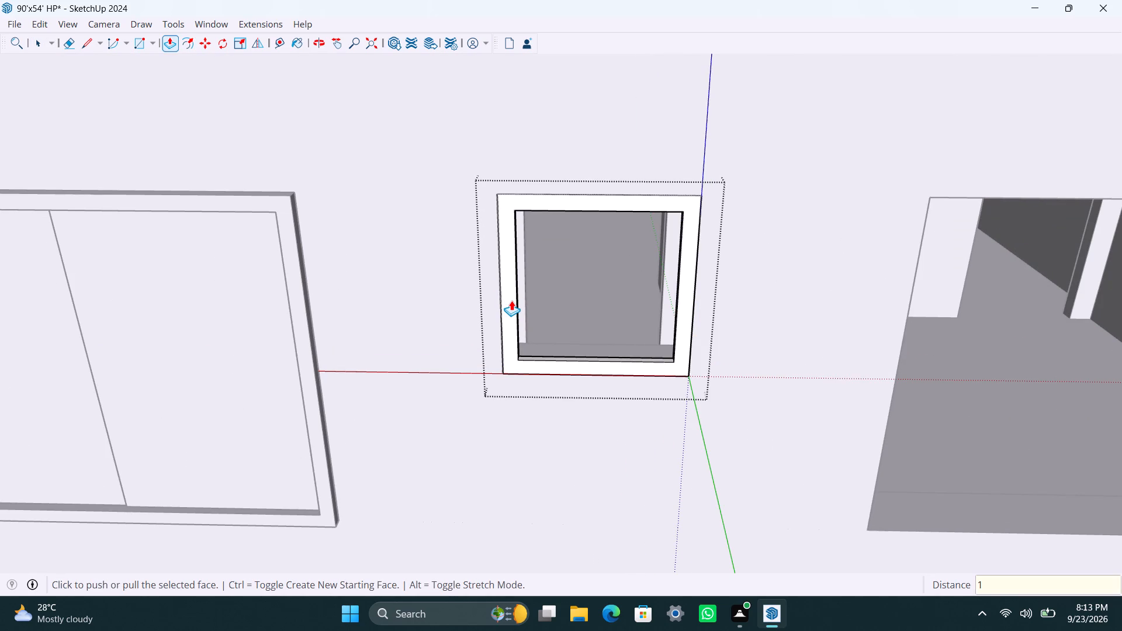
type(".5\"")
key("Return")
left_click(510, 301)
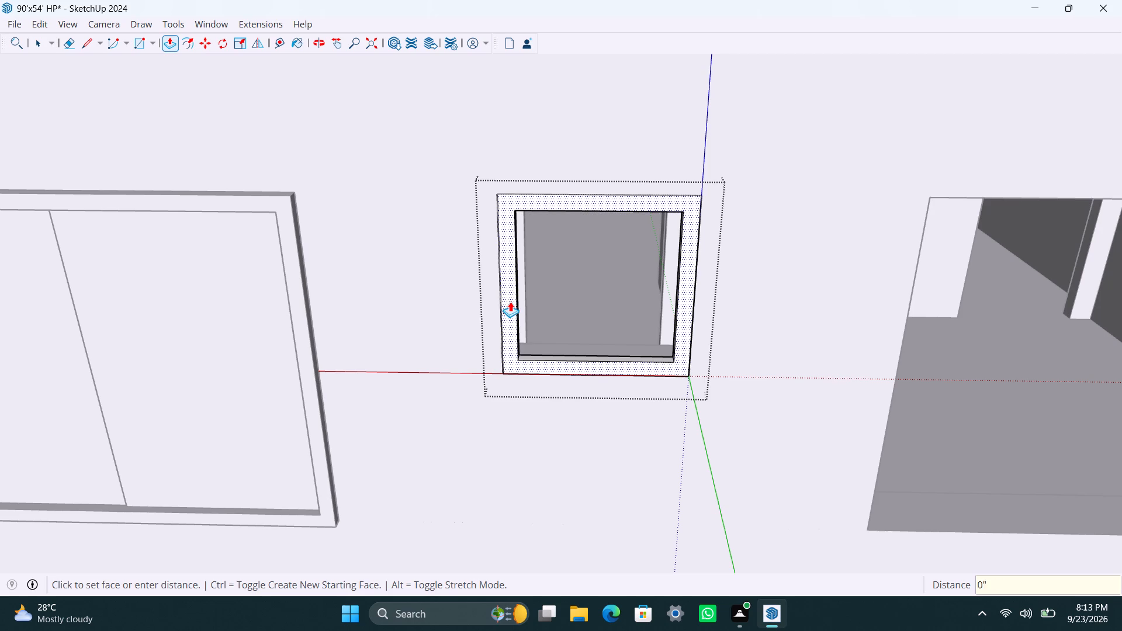
type("1.5\"")
key("Return")
key("space")
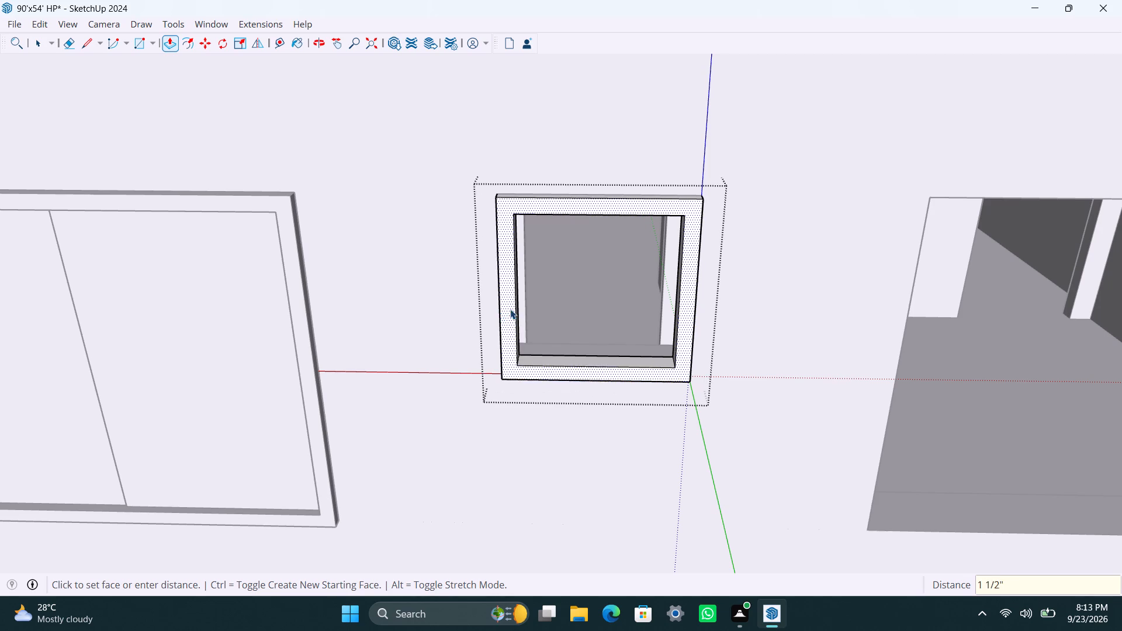
Draw a full-width, 2" high slat rectangle at the top inside the frame, delete the leftover face and make the slat a group.
key("r")
left_click(520, 212)
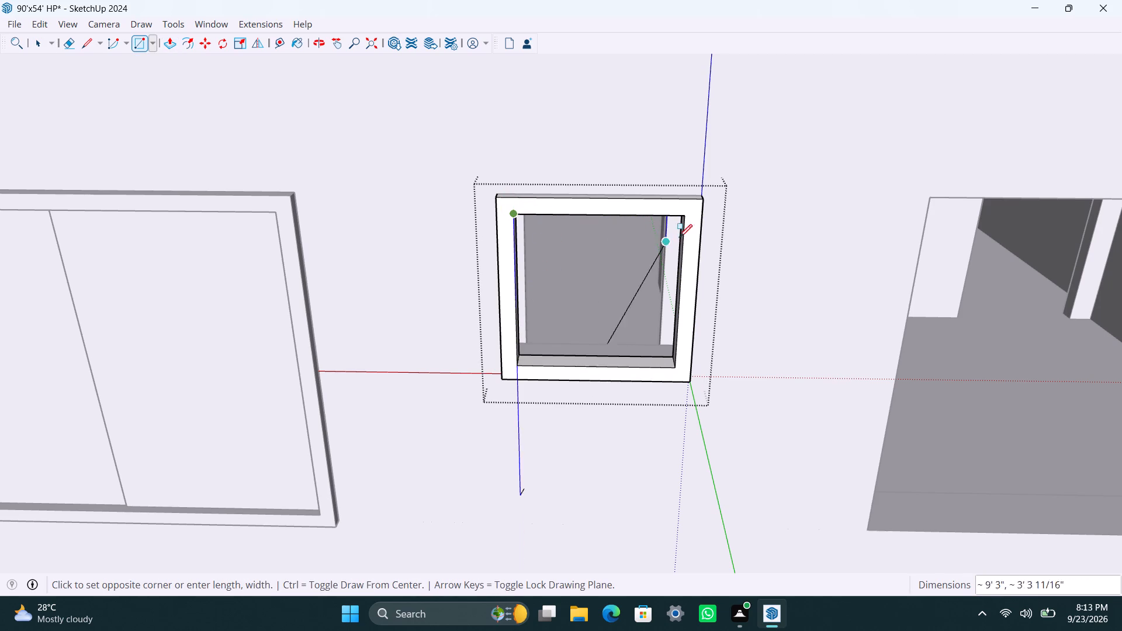
type("2\"")
key("Return")
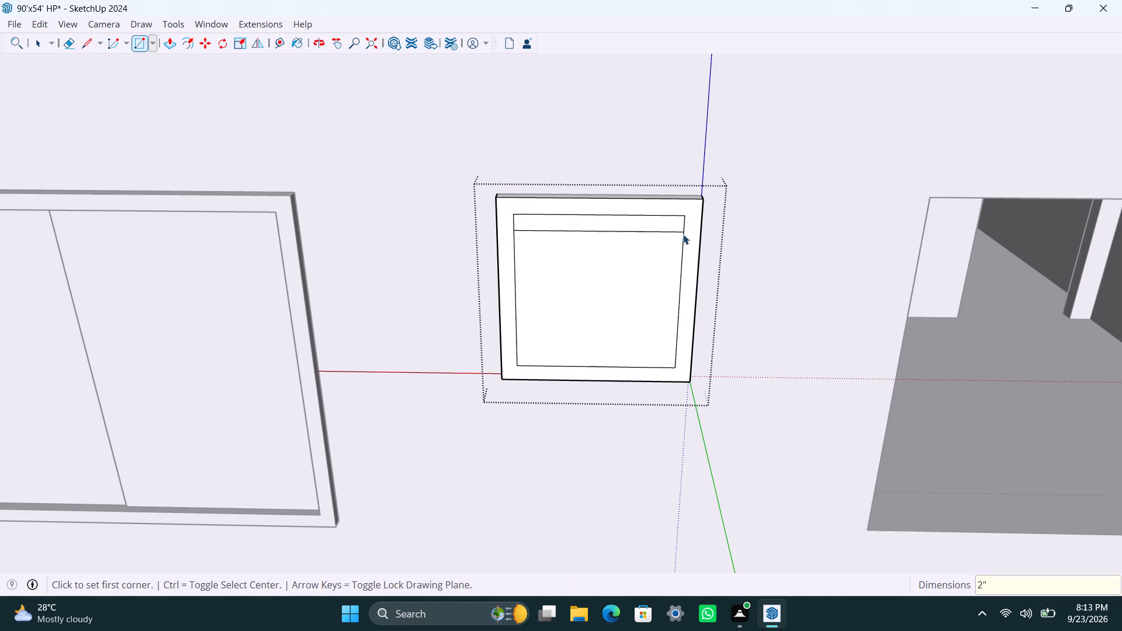
key("space")
left_click(659, 301)
key("Delete")
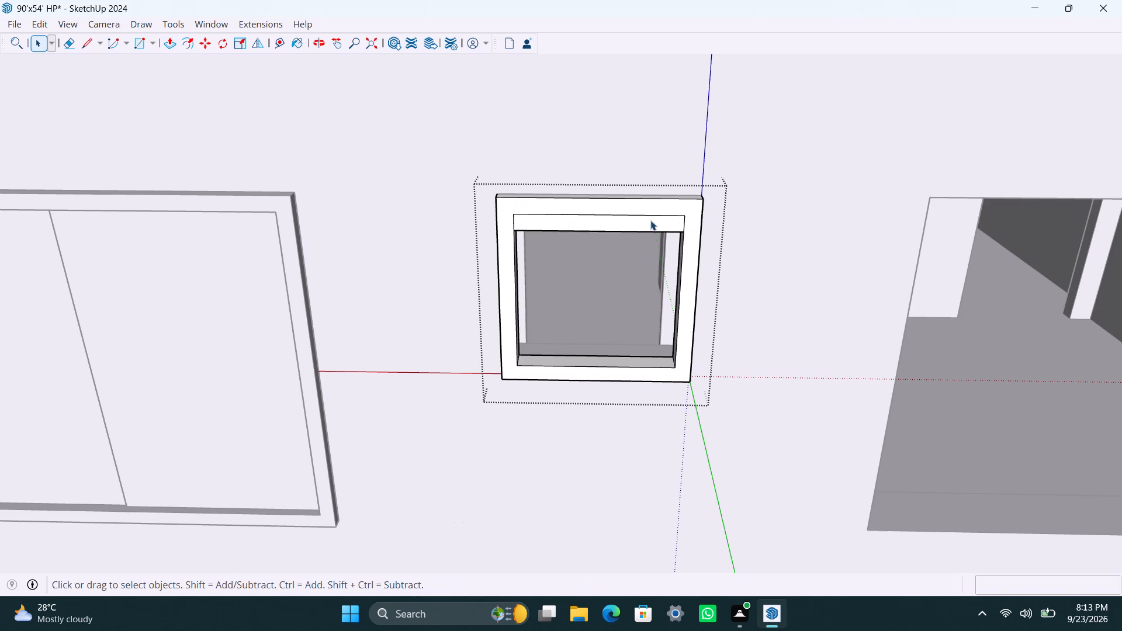
double_click(650, 220)
right_click(651, 221)
left_click(680, 352)
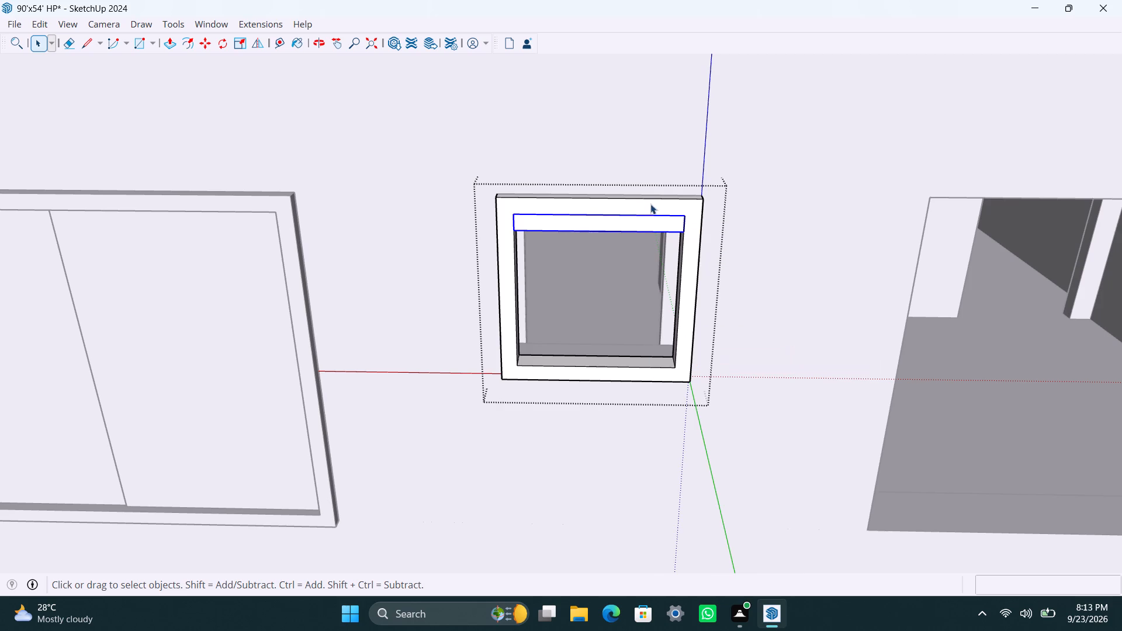
Open the slat group, push/pull its face by 8 mm and close the group.
triple_click(648, 221)
key("p")
left_click(648, 221)
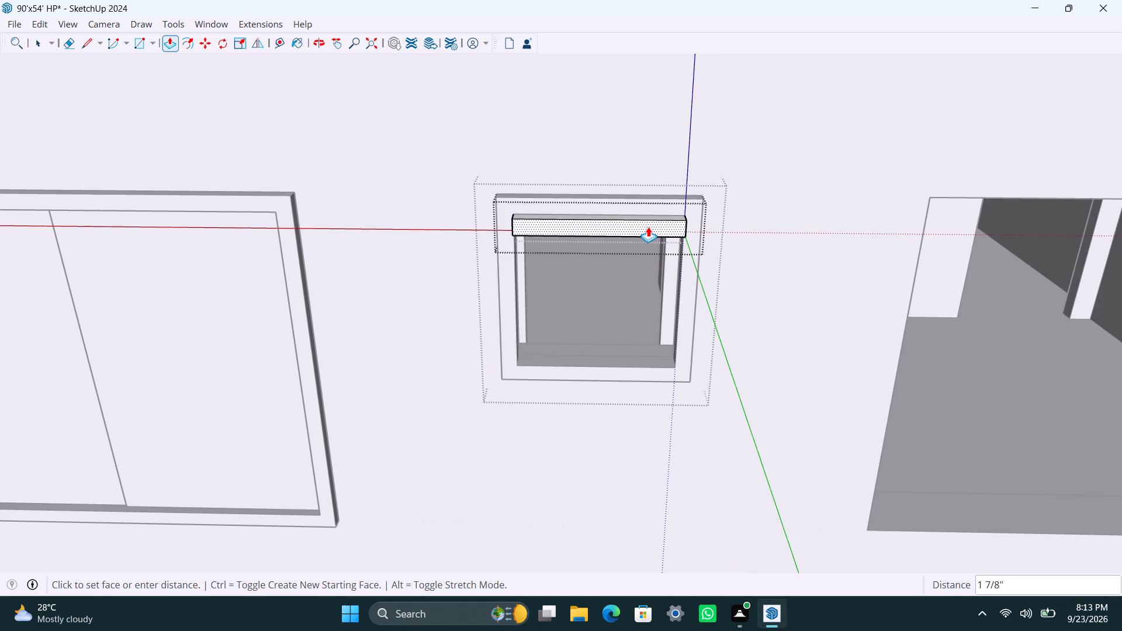
type("0.")
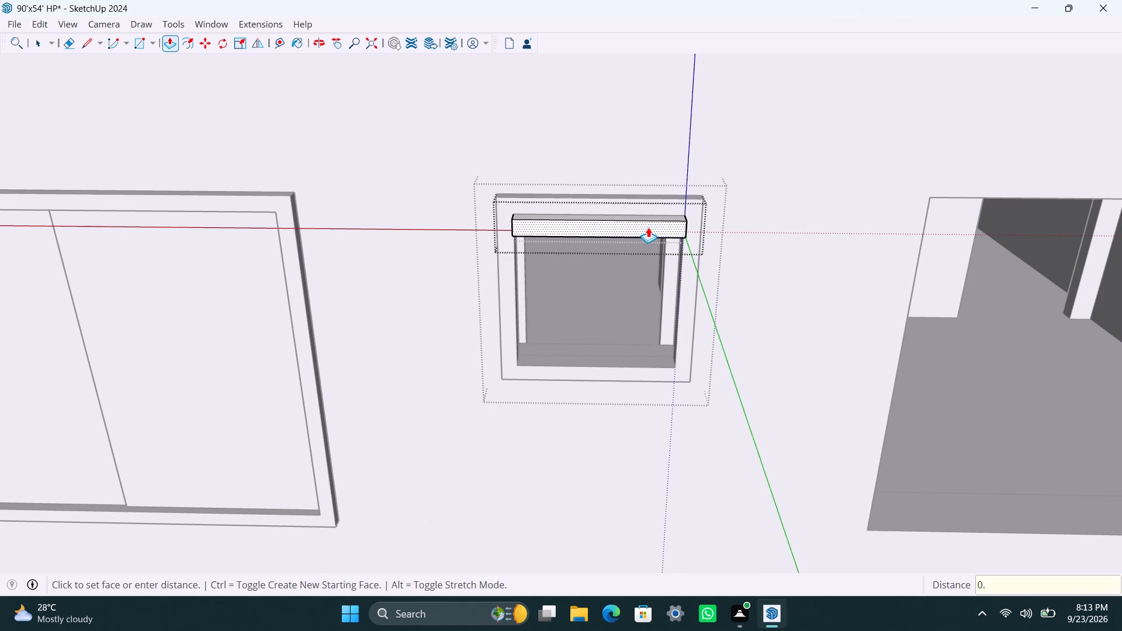
key("BackSpace")
type("8MM")
key("BackSpace")
key("BackSpace")
key("BackSpace")
key("BackSpace")
key("BackSpace")
type("8MM")
key("Return")
key("space")
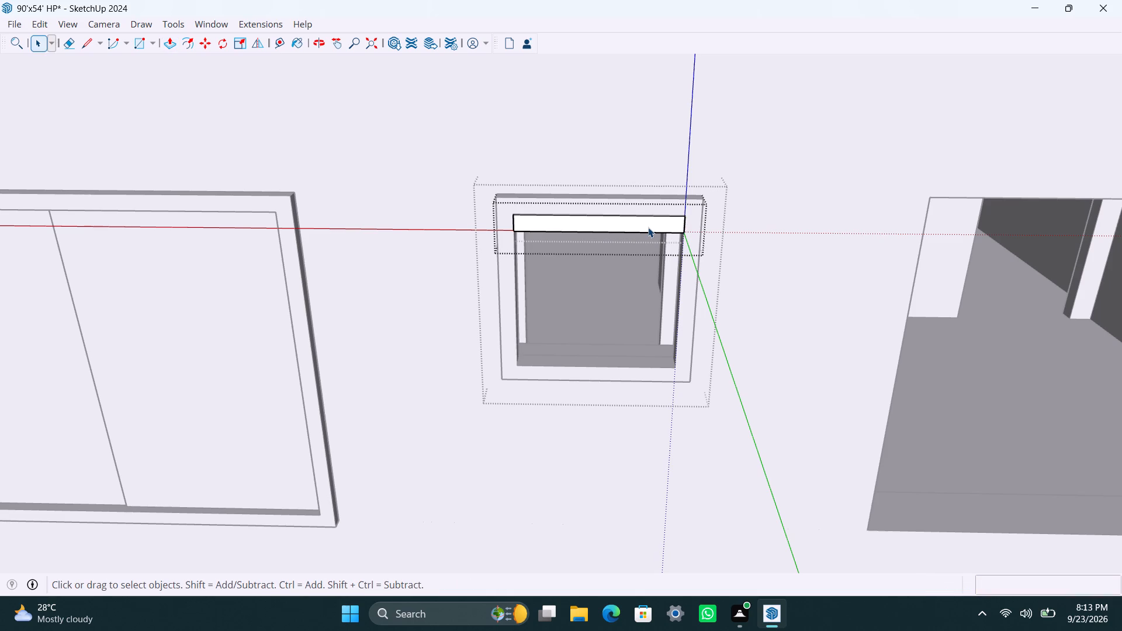
left_click(799, 238)
Copy the slat 1' 6" down to the frame's bottom inner edge and divide the distance into 6 equal intervals of copies.
left_click(663, 226)
scroll(662, 237, "up", 3)
key("m")
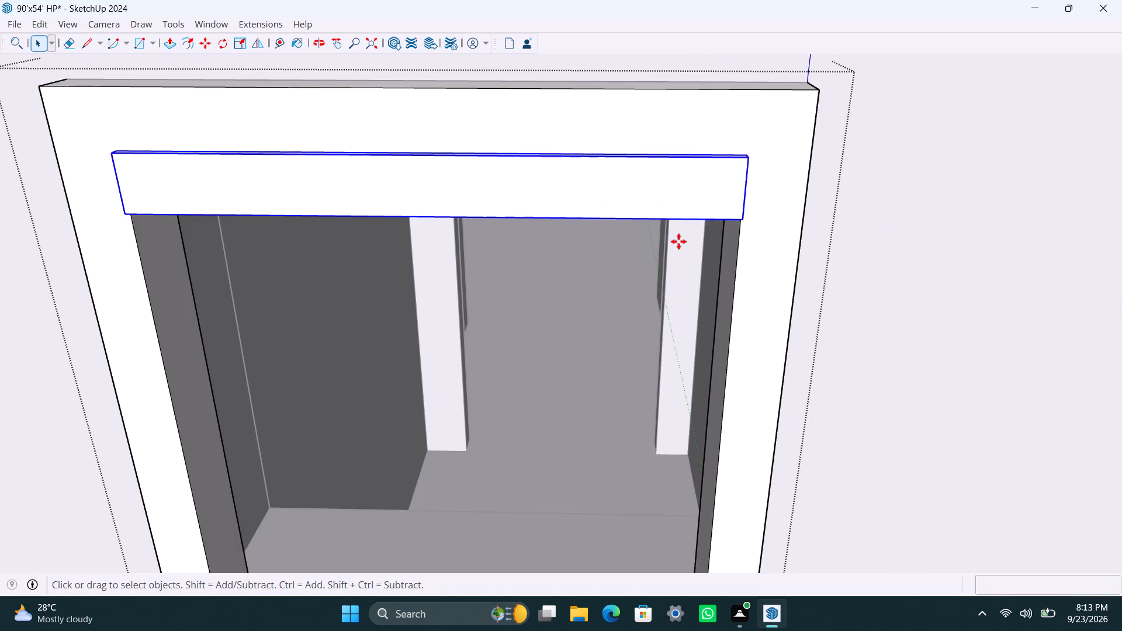
left_click_drag(736, 220, 733, 226)
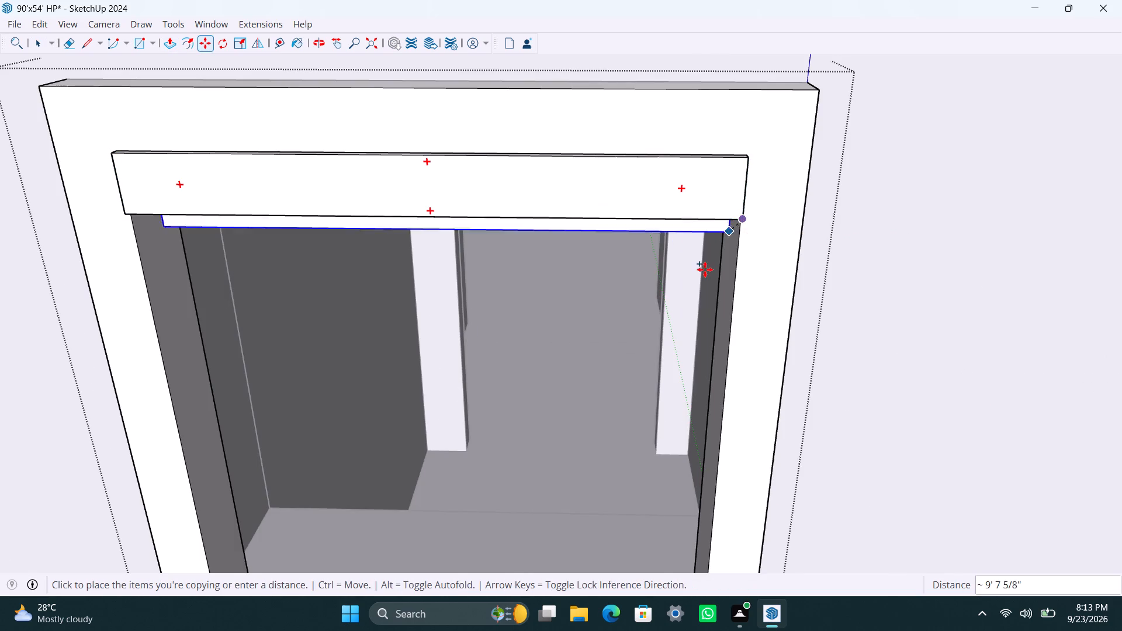
scroll(716, 294, "down", 8)
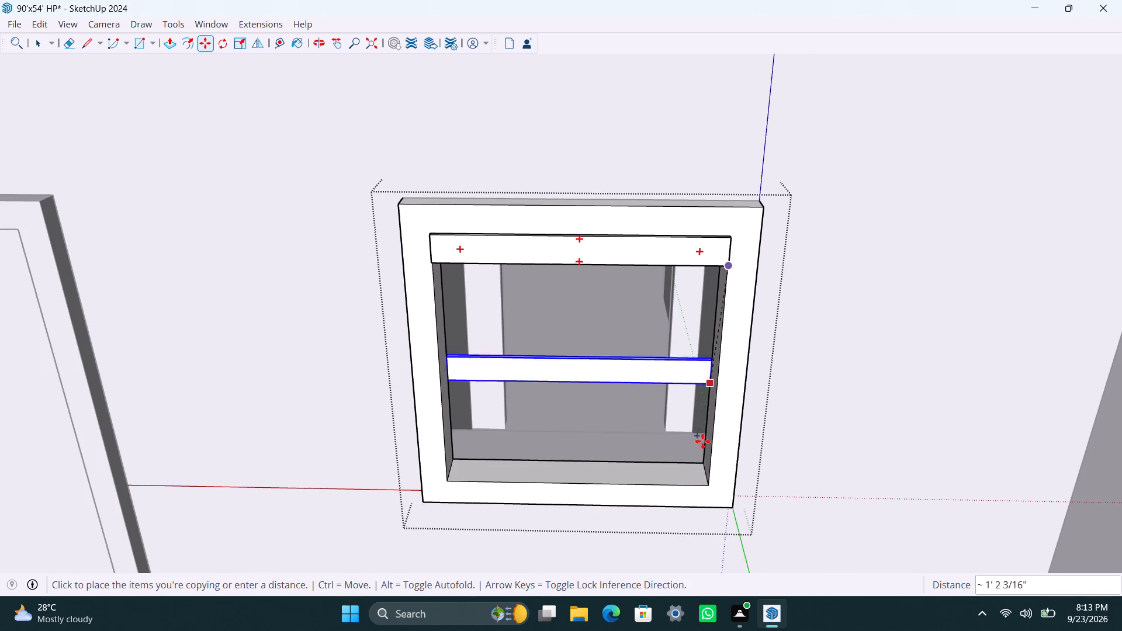
left_click(705, 481)
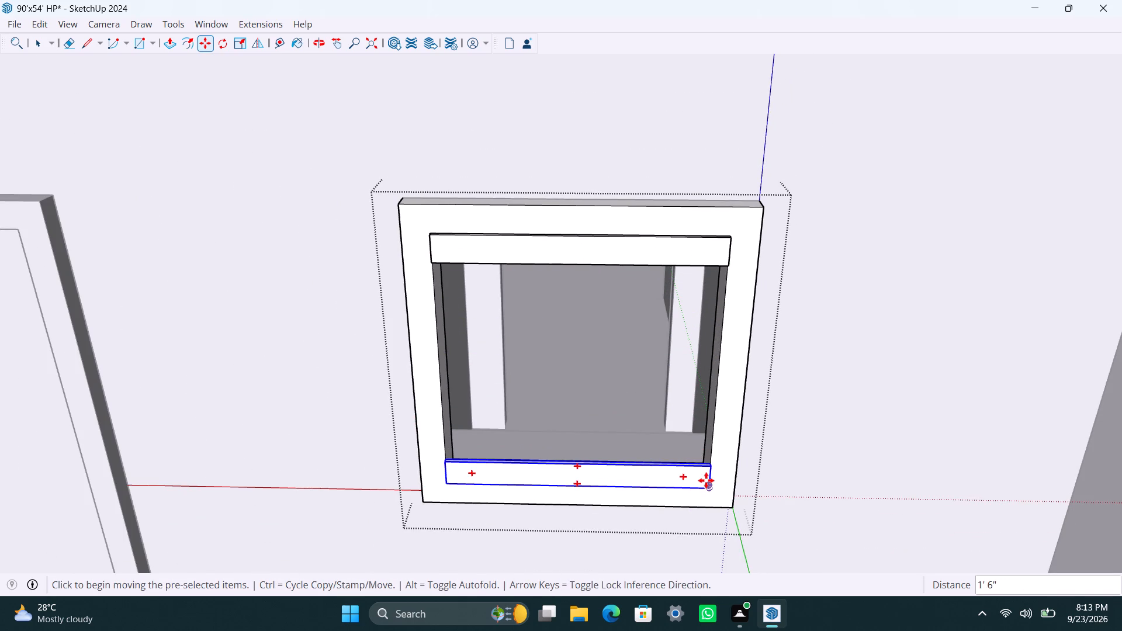
key("slash")
key("6")
key("Return")
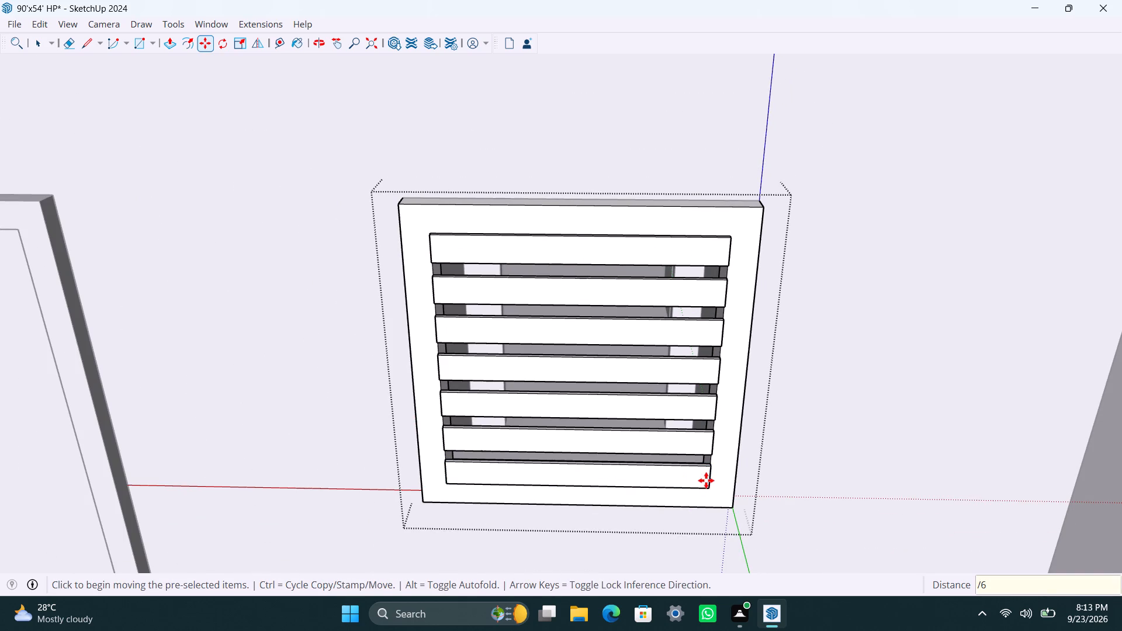
scroll(696, 467, "down", 12)
key("space")
scroll(785, 435, "down", 4)
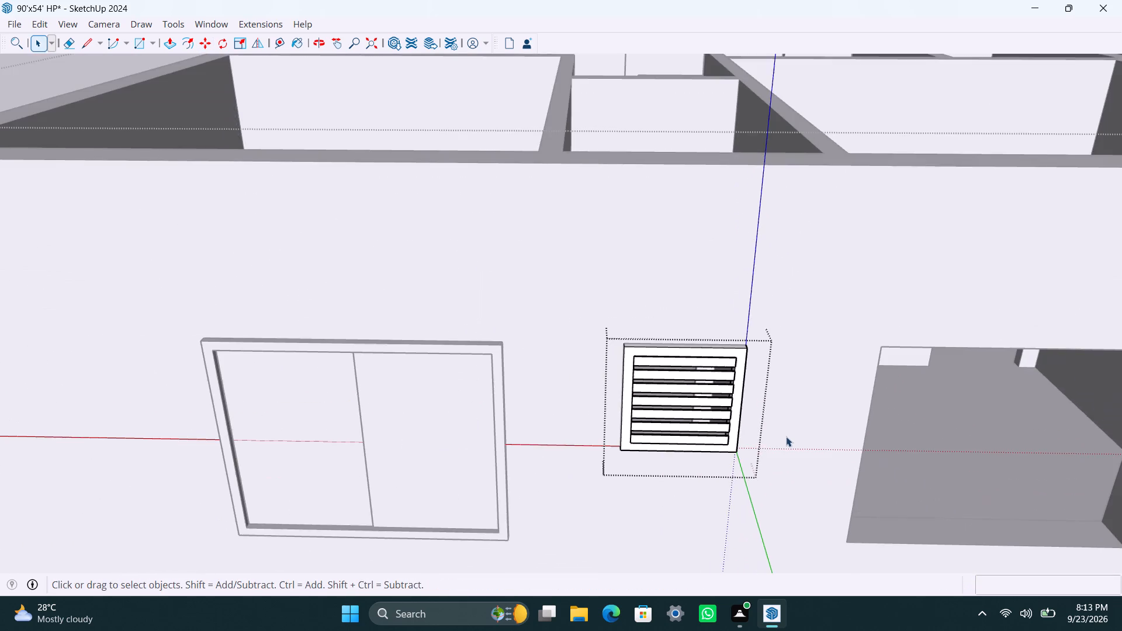
Draw a 5' by 4' rectangle over the empty window opening beside the ventilator and make it a group.
middle_click_drag(786, 436, 293, 297)
left_click(789, 165)
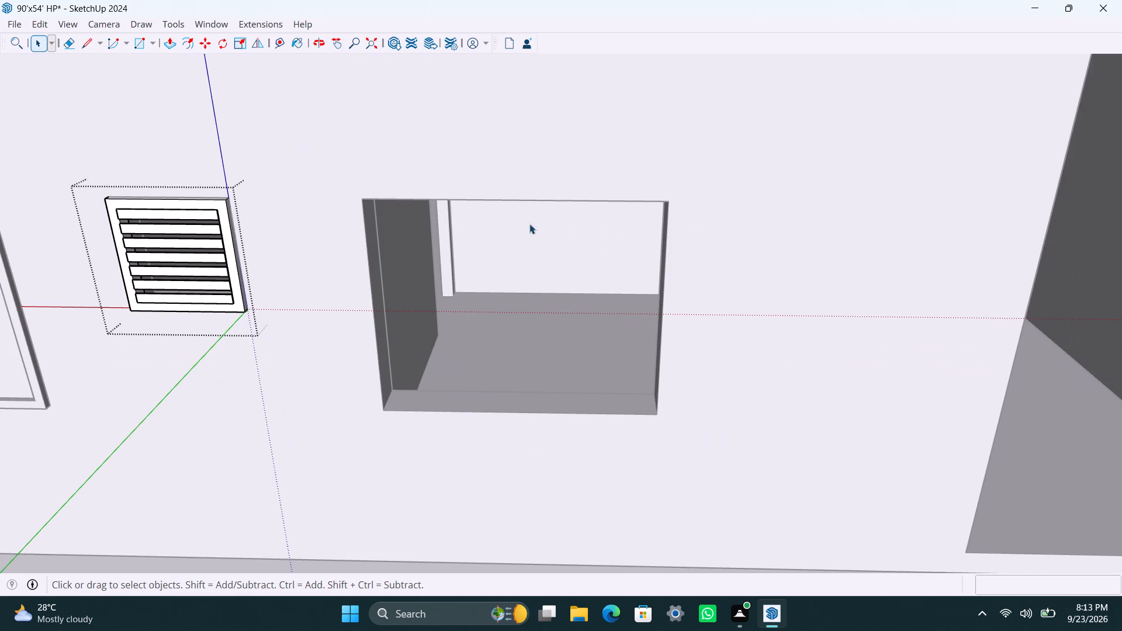
left_click(453, 158)
key("r")
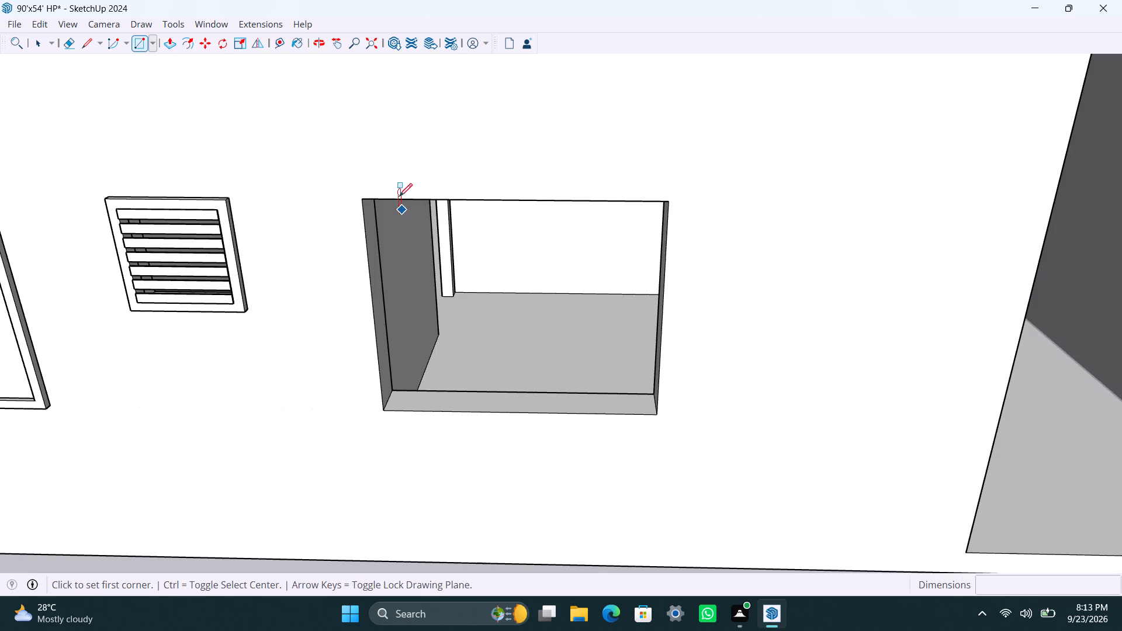
left_click_drag(369, 199, 369, 208)
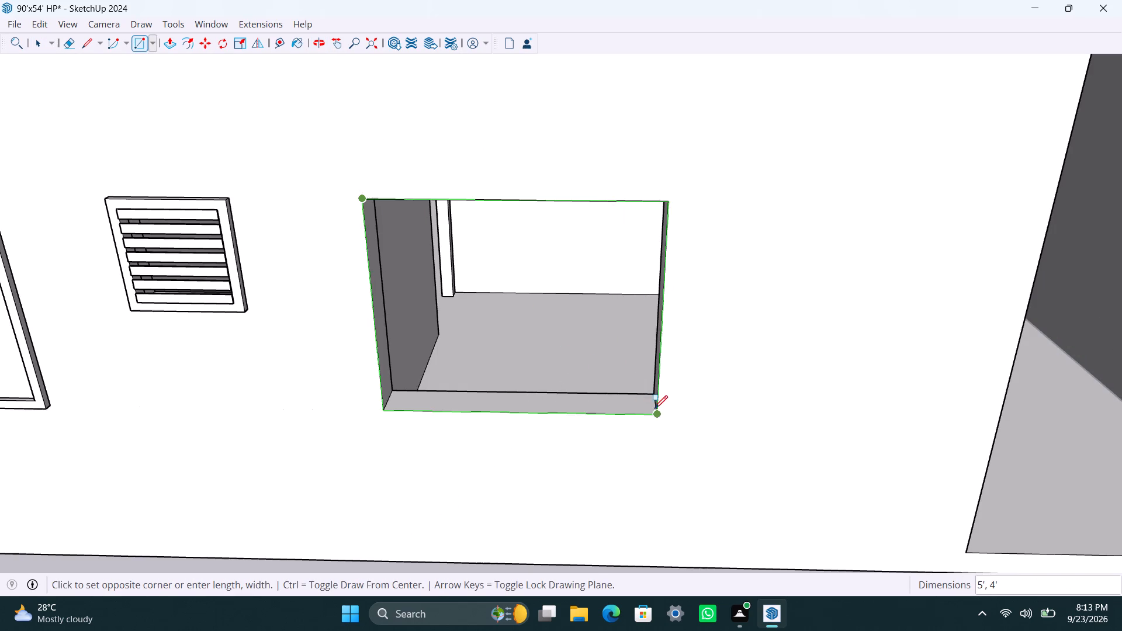
left_click(655, 409)
key("space")
double_click(556, 352)
right_click(556, 352)
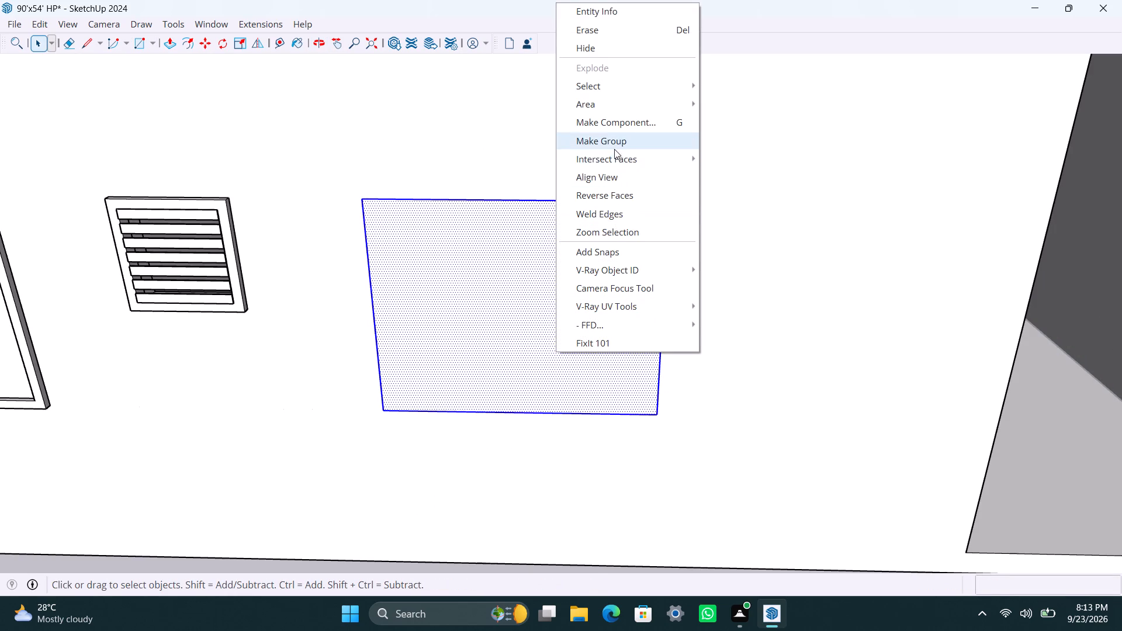
left_click(614, 145)
Open the new window group, offset the face's outline 2" inward and delete the inner face.
double_click(438, 321)
left_click(409, 295)
key("f")
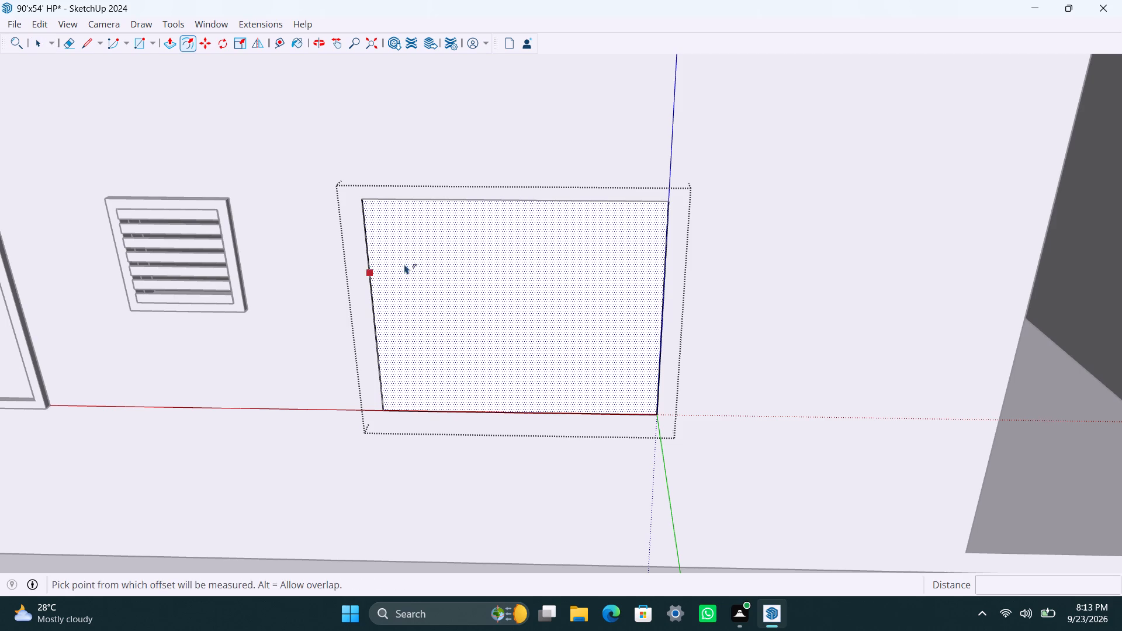
left_click(404, 264)
type("2\"")
key("Return")
key("space")
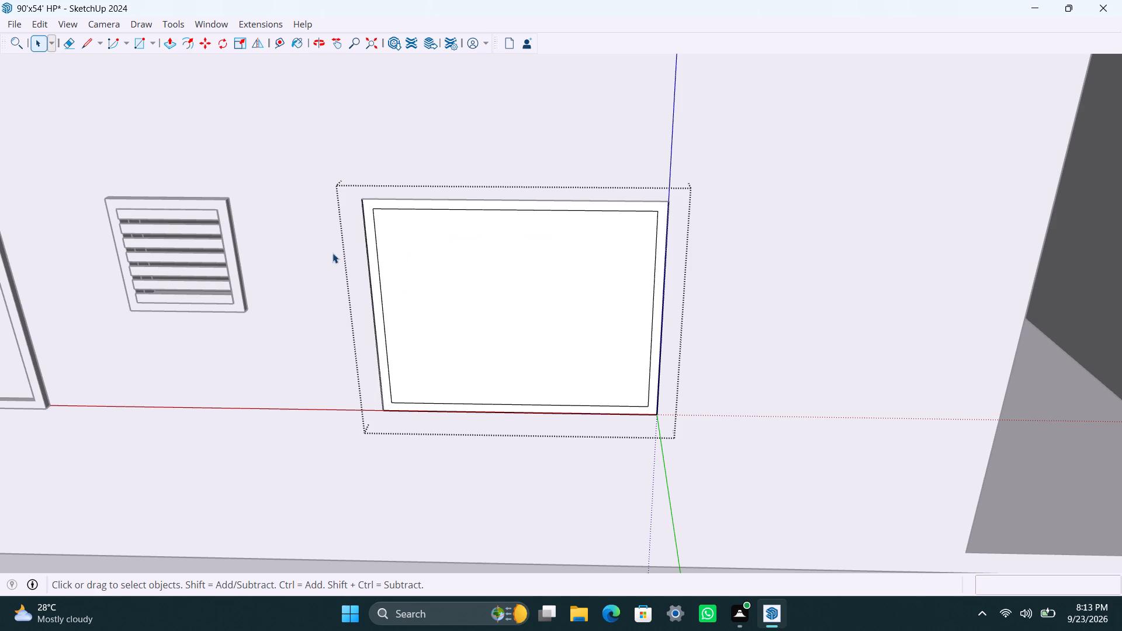
left_click(483, 343)
key("Delete")
Push/pull the window's frame face by 1.5", and again by another 1.5".
scroll(374, 369, "up", 4)
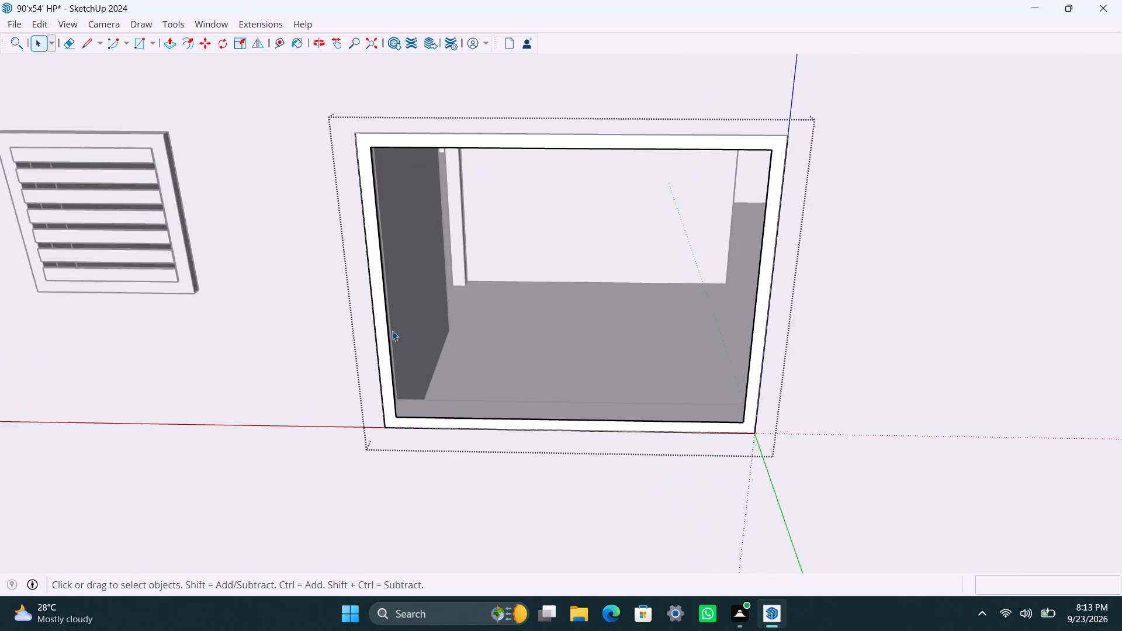
left_click(375, 313)
key("p")
left_click_drag(378, 306, 381, 299)
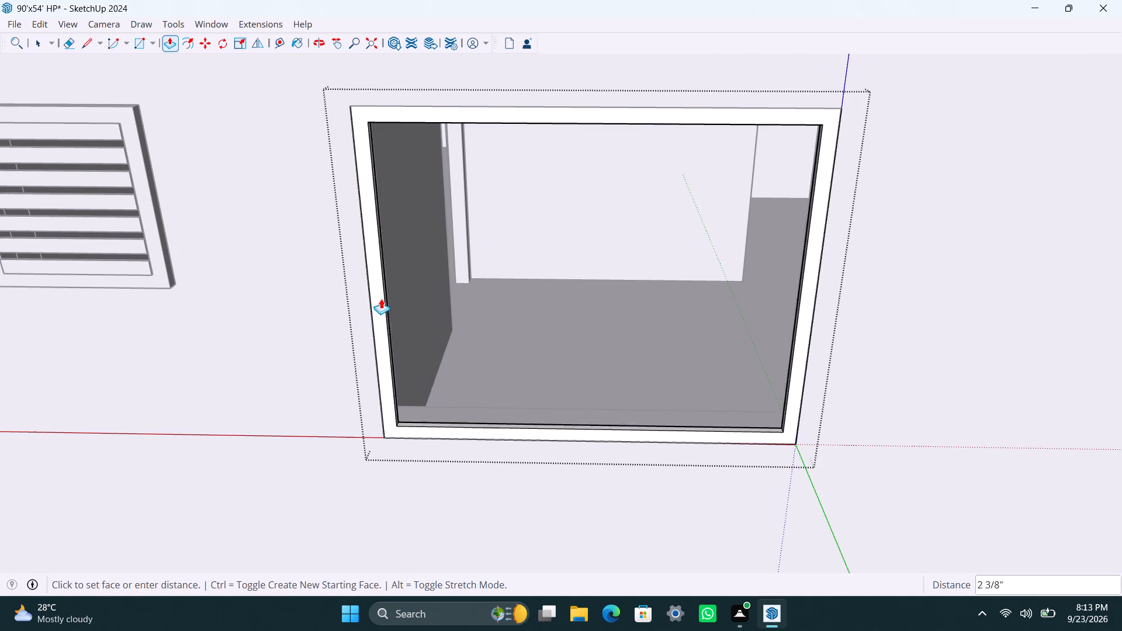
left_click_drag(381, 299, 382, 298)
type("1.5\"")
key("Return")
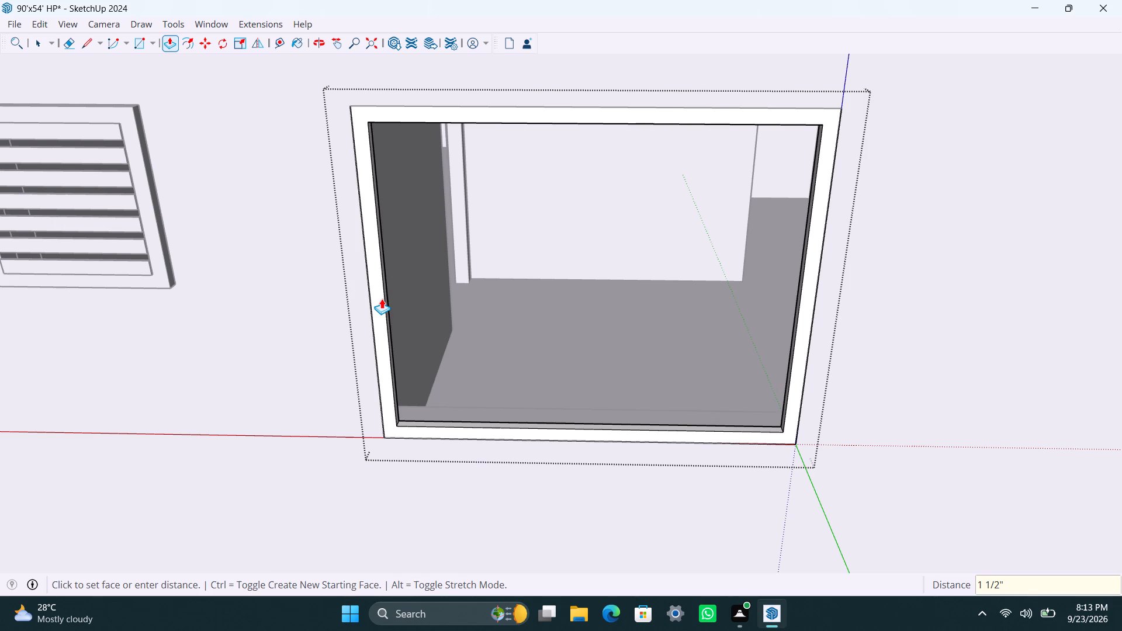
left_click(383, 307)
type("1.5\"")
key("Return")
key("space")
Draw a pane rectangle over half of the frame's inside, delete the leftover face and make the pane a group.
scroll(386, 315, "down", 4)
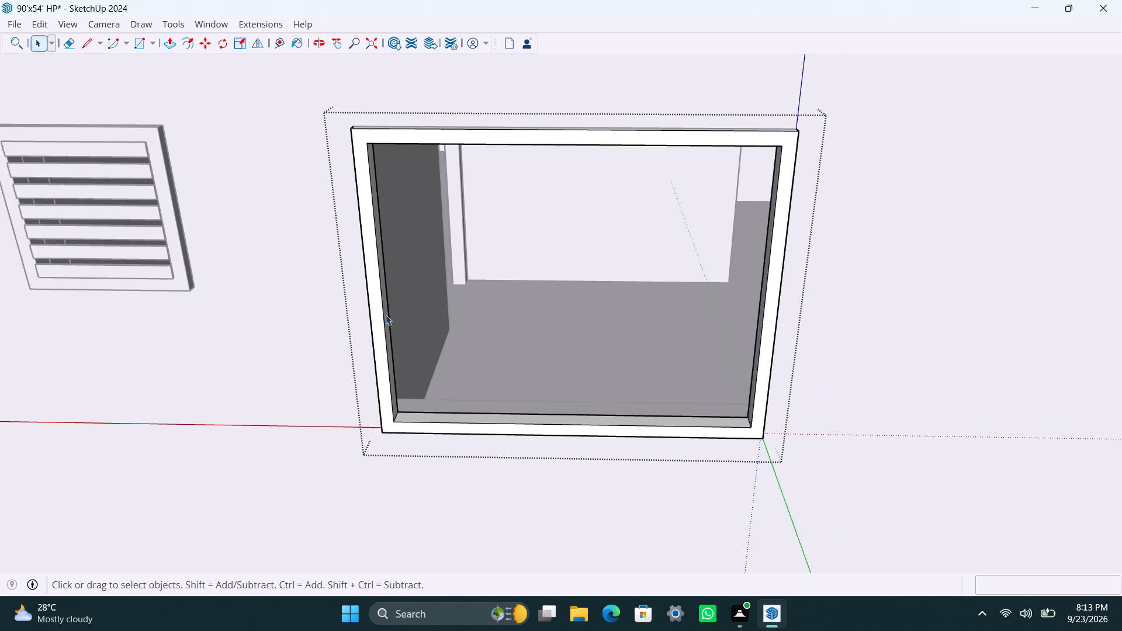
key("r")
left_click(377, 188)
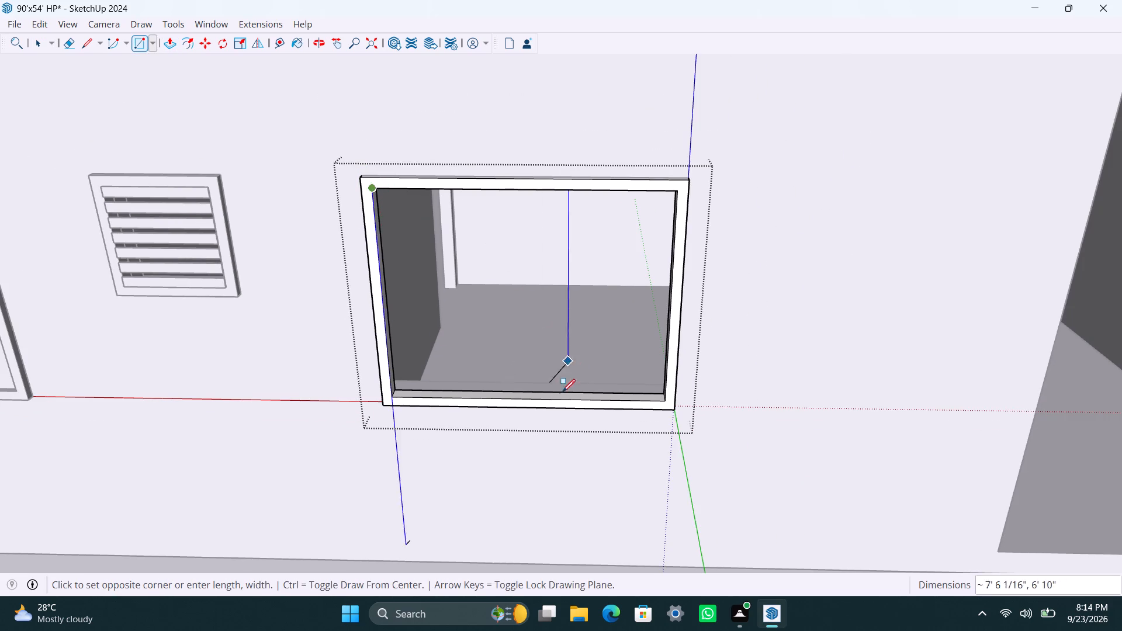
left_click(533, 397)
key("space")
left_click(588, 363)
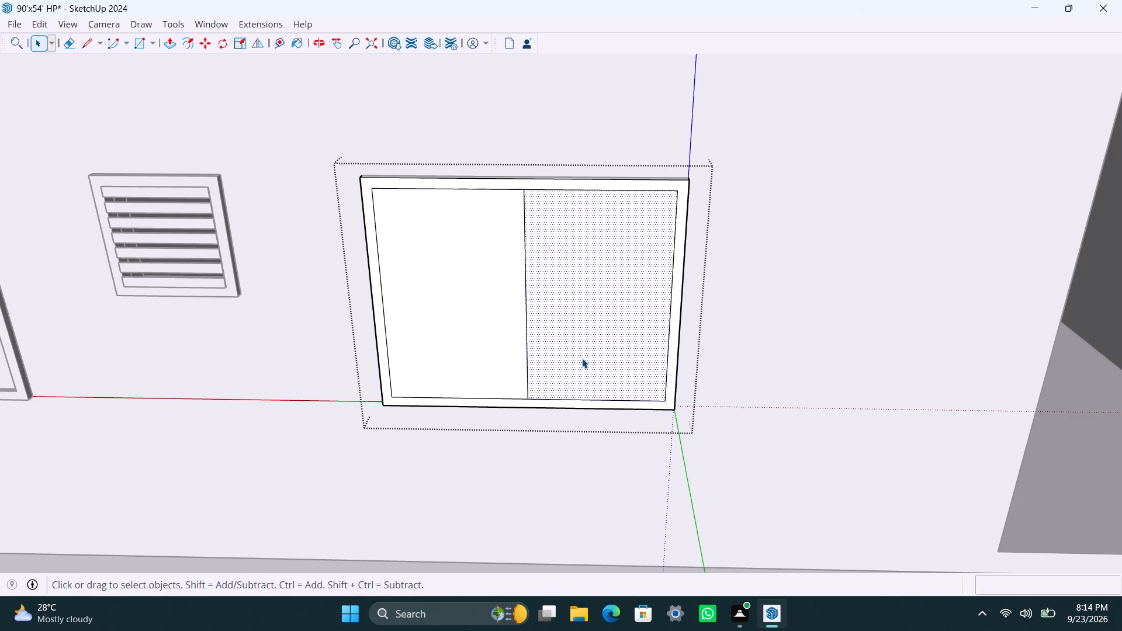
key("Delete")
double_click(504, 335)
right_click(504, 334)
left_click(590, 135)
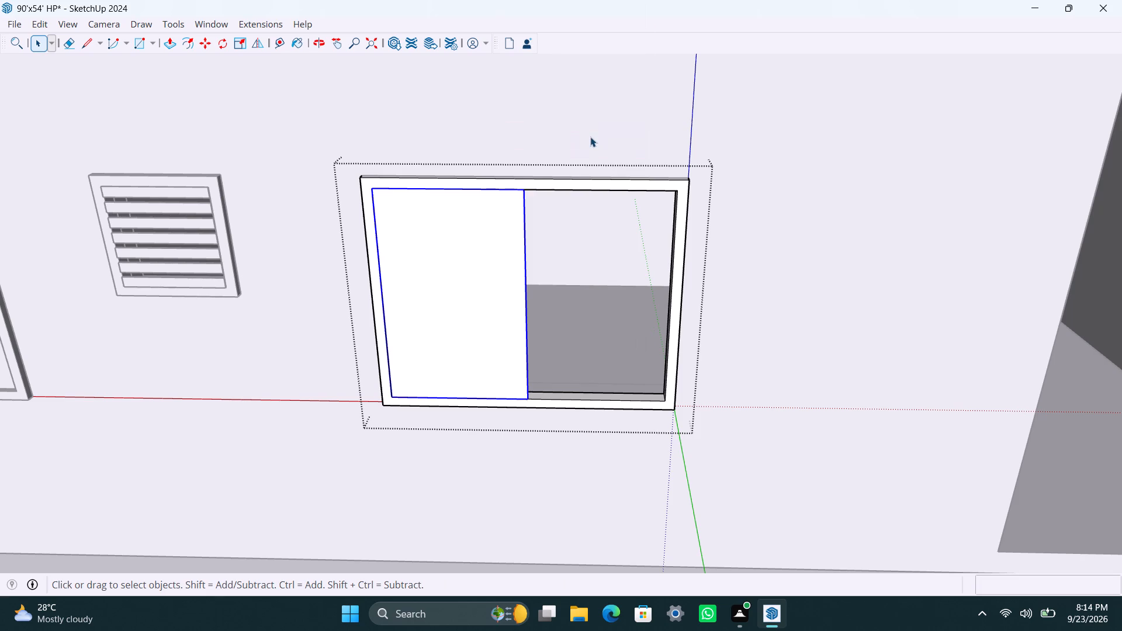
Open the pane group, push/pull its face by 8 mm and close the group.
scroll(646, 317, "down", 3)
middle_click_drag(558, 359, 494, 387)
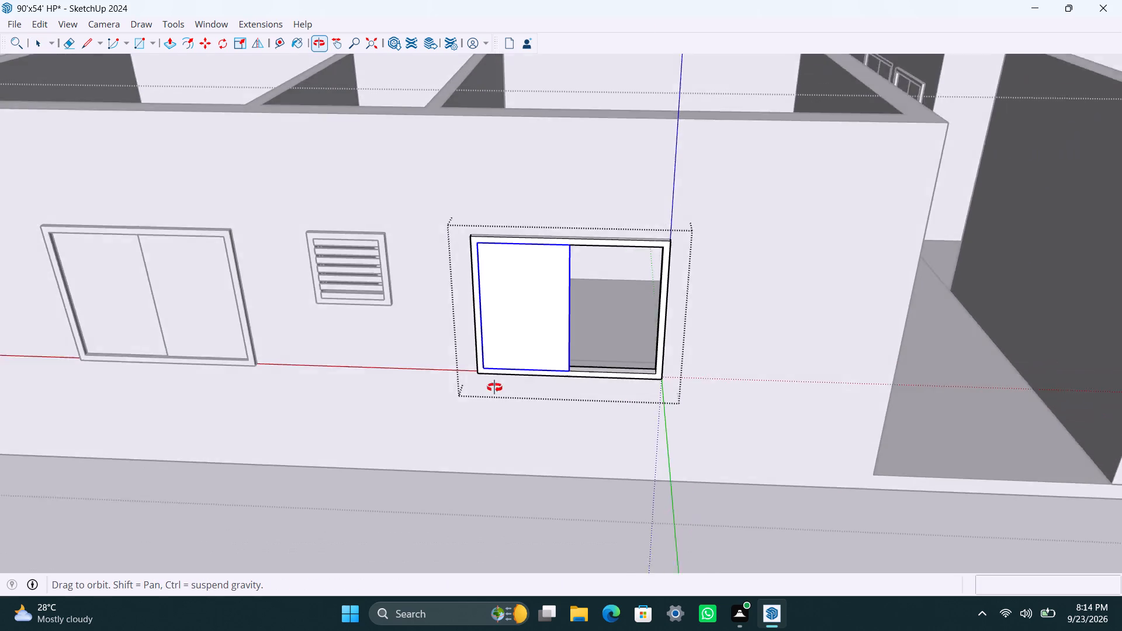
middle_click_drag(494, 387, 351, 404)
scroll(479, 361, "up", 6)
double_click(522, 329)
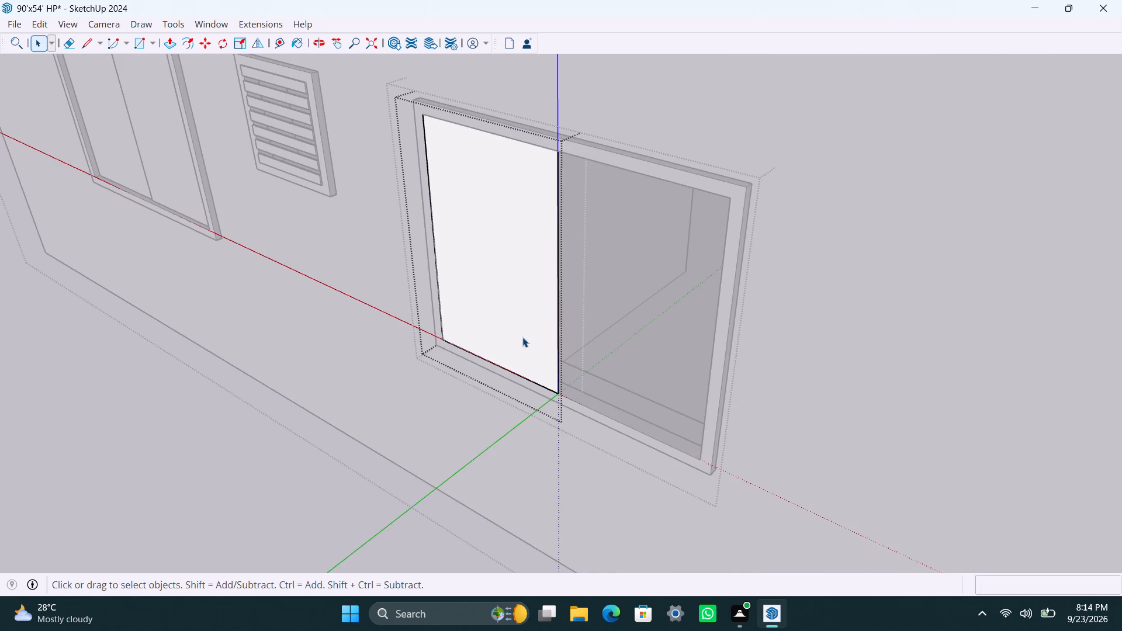
scroll(522, 337, "up", 2)
key("p")
left_click_drag(530, 338, 536, 338)
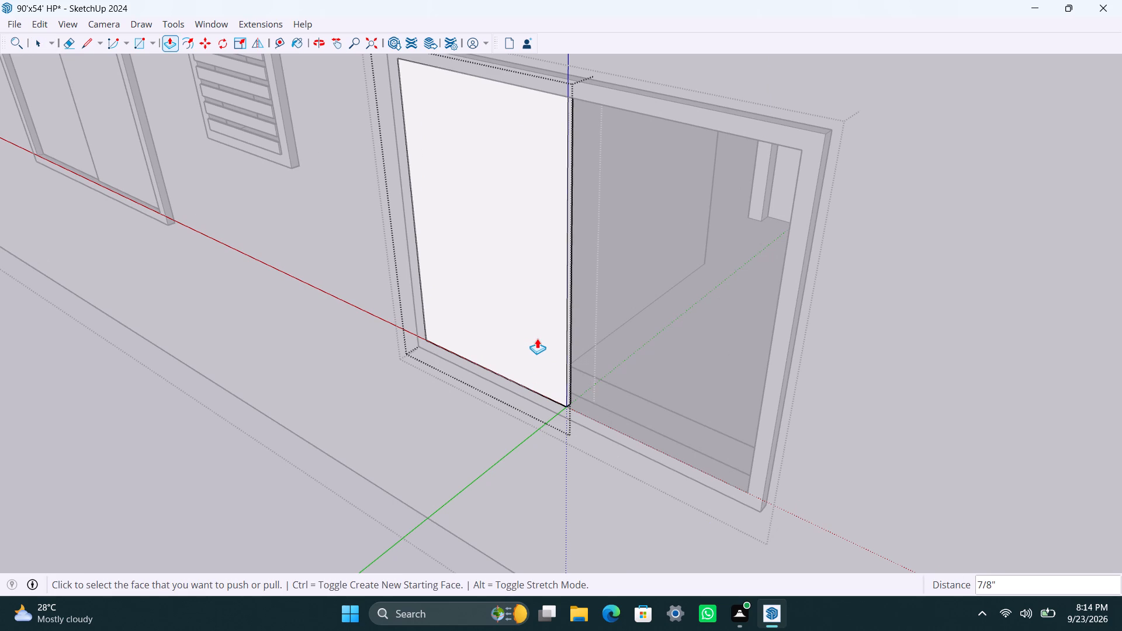
type("8MM")
key("Return")
key("space")
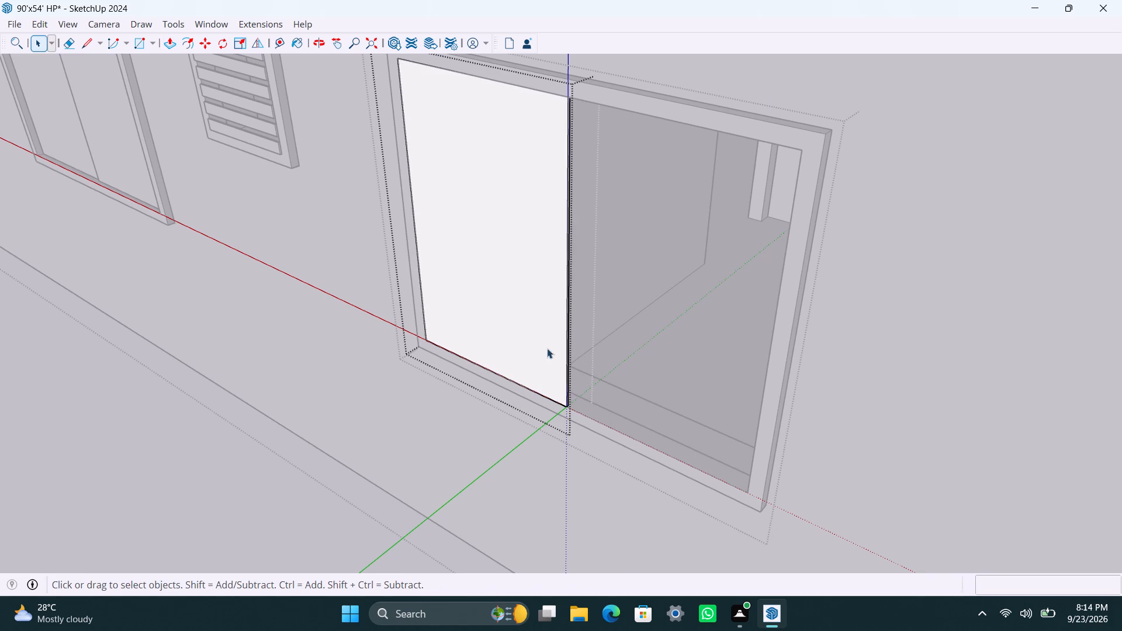
left_click(515, 448)
Move the pane about 1 3/8" back into the depth of the frame.
scroll(570, 397, "up", 6)
left_click(546, 396)
scroll(552, 413, "up", 7)
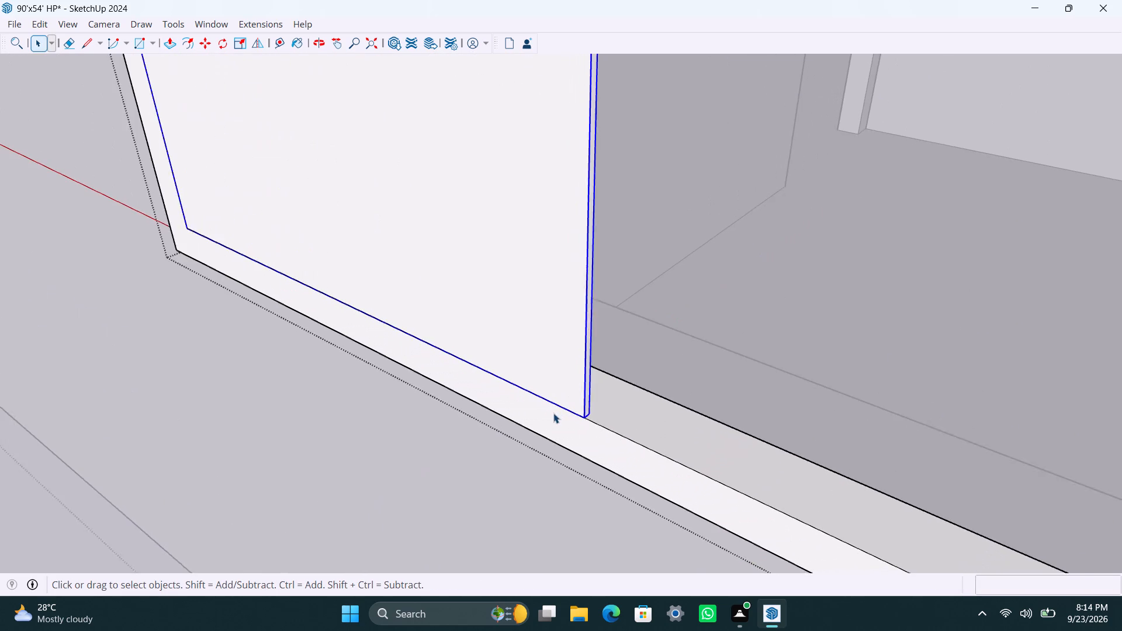
key("m")
left_click(585, 417)
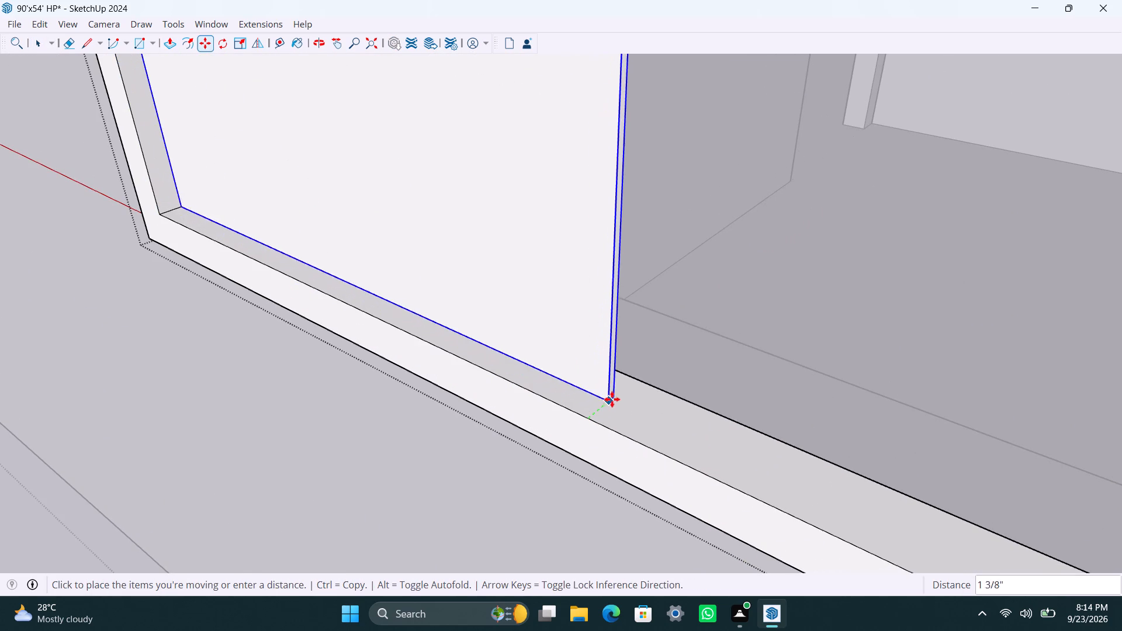
left_click(614, 397)
Copy the pane across to the frame's opposite bottom inner corner to fill the other half.
scroll(614, 394, "down", 15)
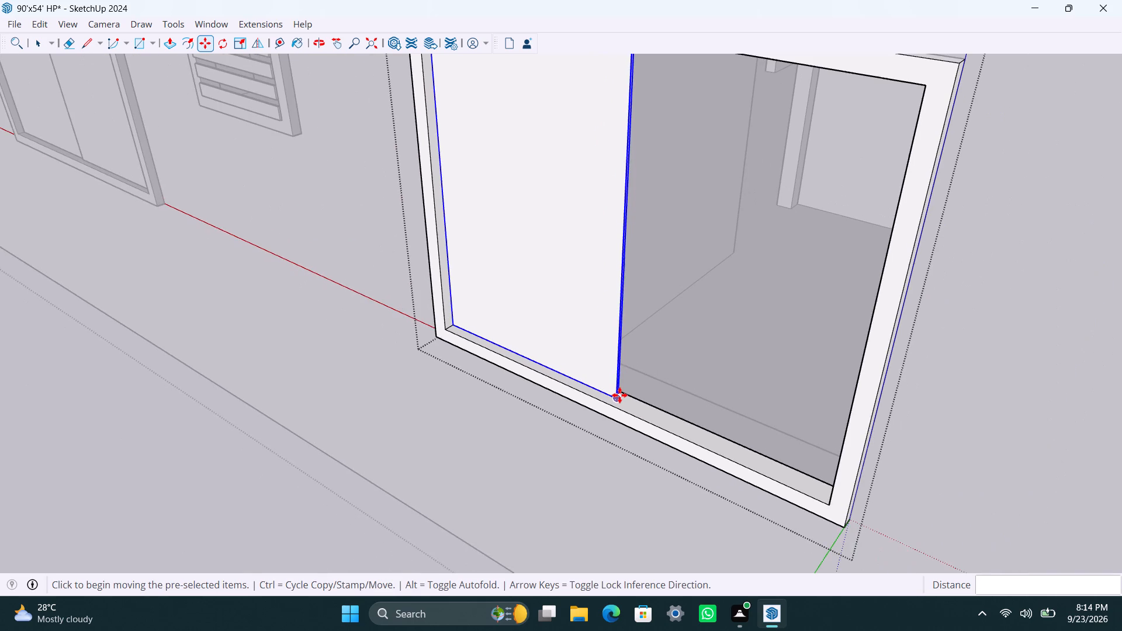
left_click(618, 396)
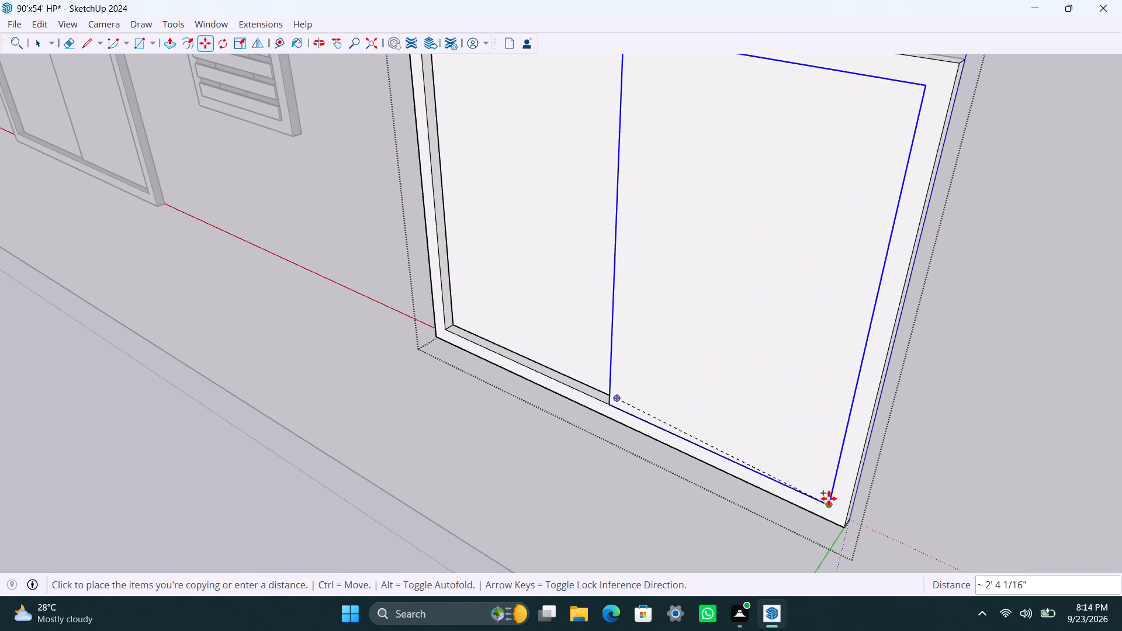
left_click(829, 499)
Move the copied pane about 1 1/4" back to meet the first pane's corner and close the window group.
scroll(726, 468, "up", 8)
middle_click_drag(573, 436, 925, 514)
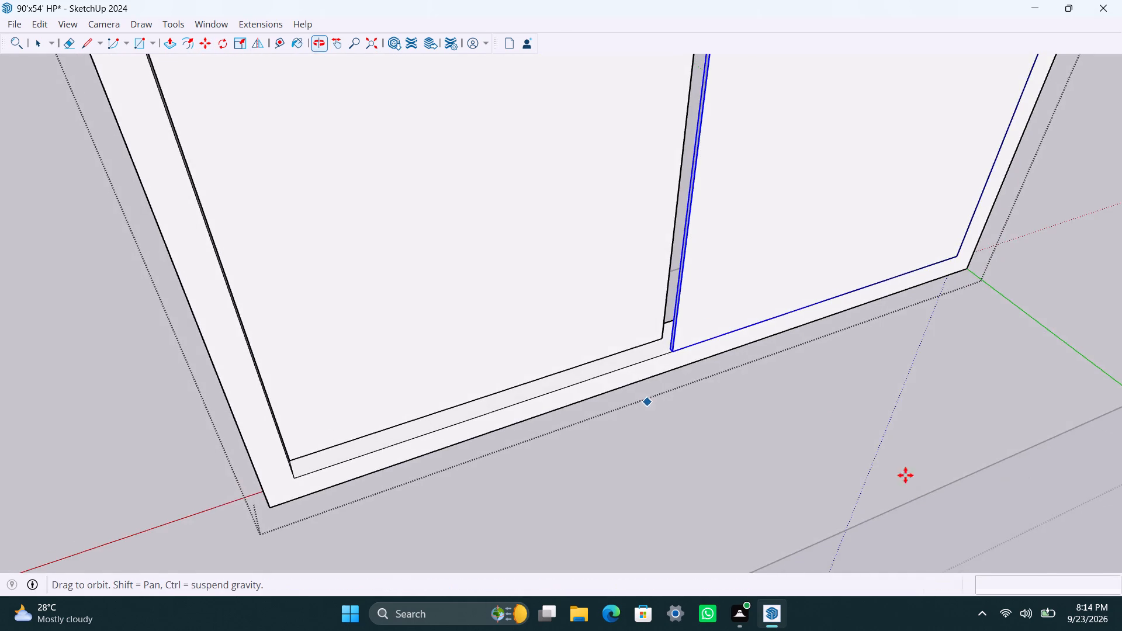
scroll(629, 319, "up", 17)
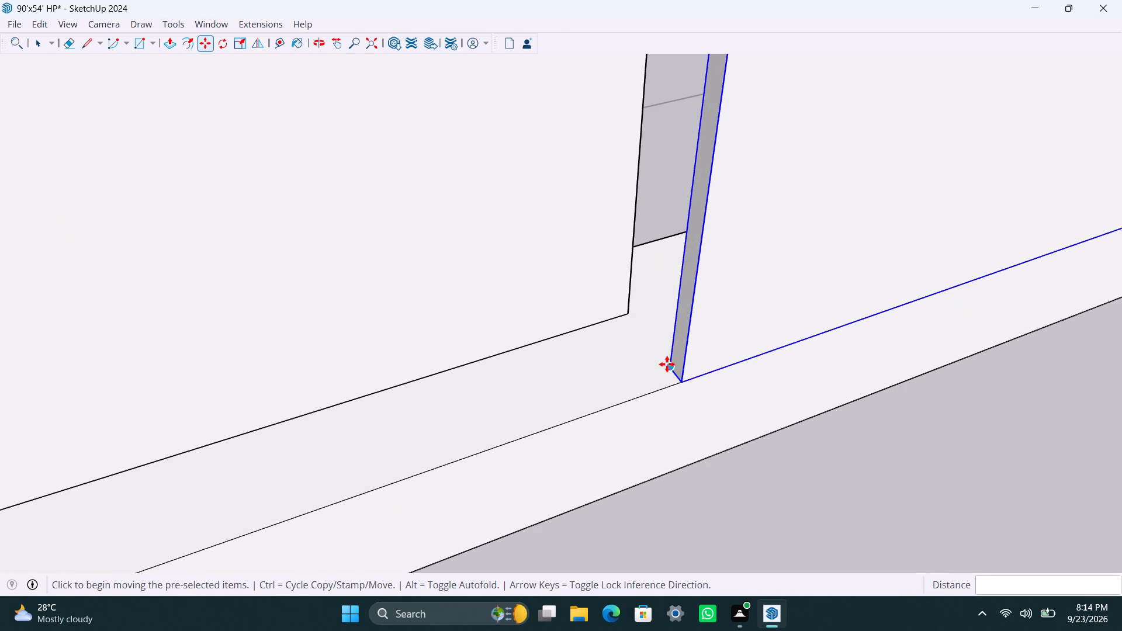
left_click(667, 364)
left_click(631, 311)
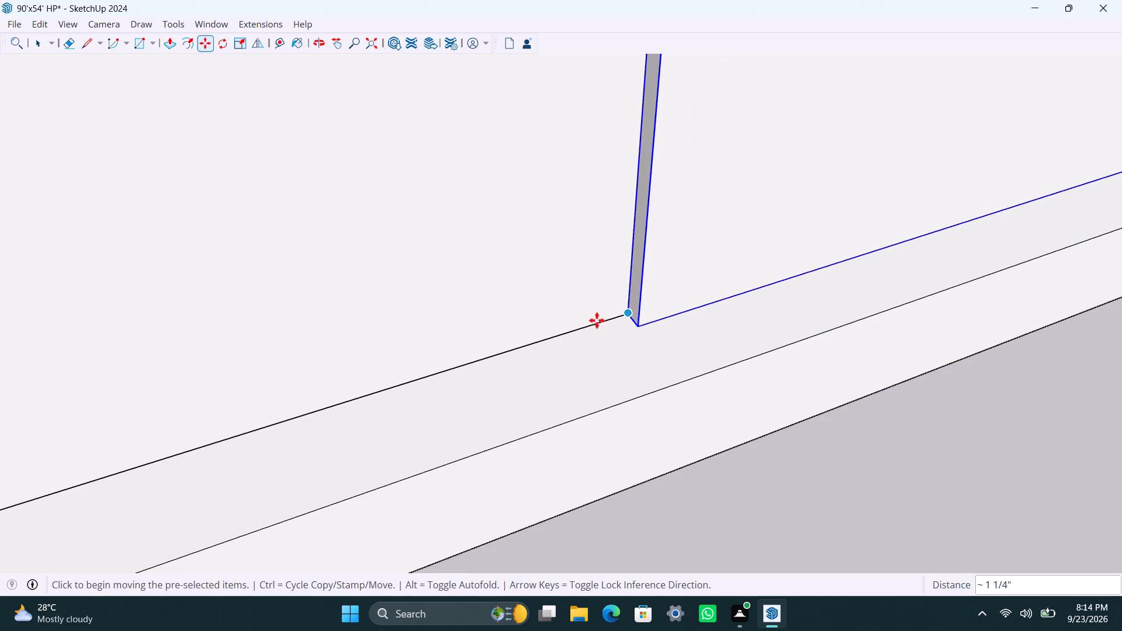
key("space")
scroll(593, 315, "down", 20)
scroll(593, 315, "down", 16)
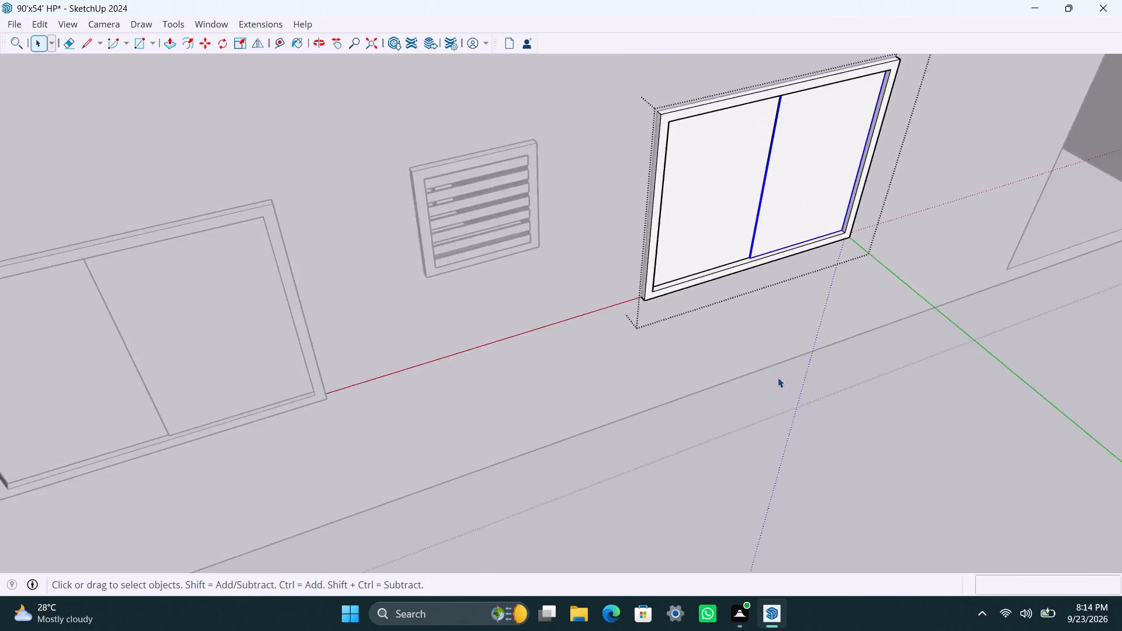
scroll(778, 377, "down", 20)
scroll(778, 377, "down", 2)
middle_click_drag(854, 387, 652, 375)
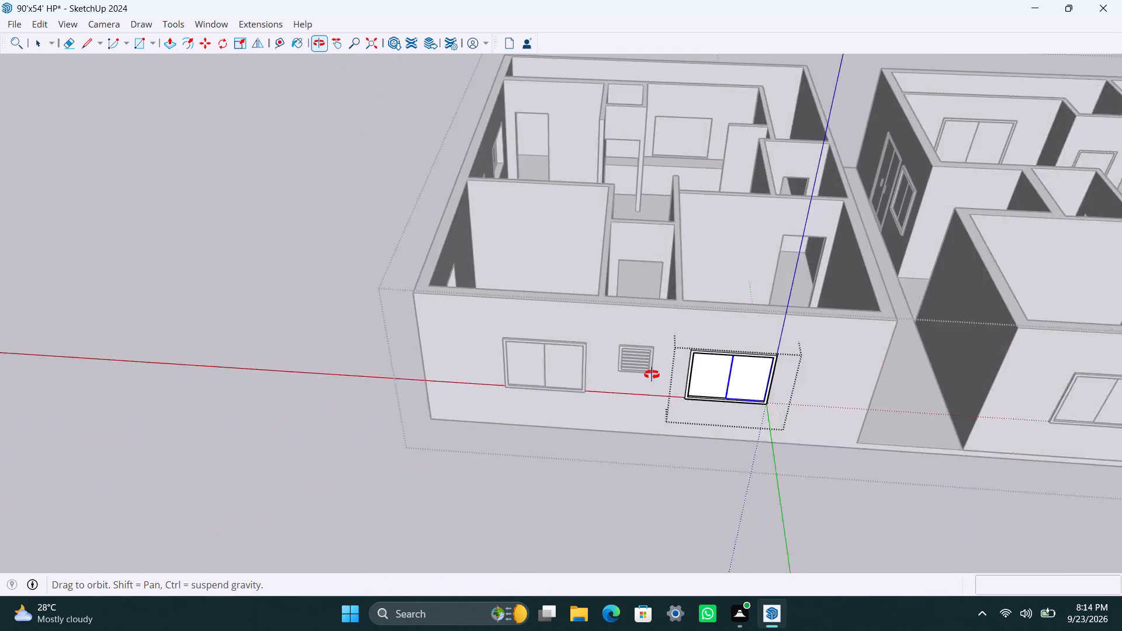
middle_click_drag(652, 375, 652, 377)
scroll(662, 377, "down", 5)
left_click(701, 491)
Draw a rectangle over the small opening in the narrow room's end wall and make it a group.
scroll(782, 389, "up", 4)
middle_click_drag(792, 373, 711, 337)
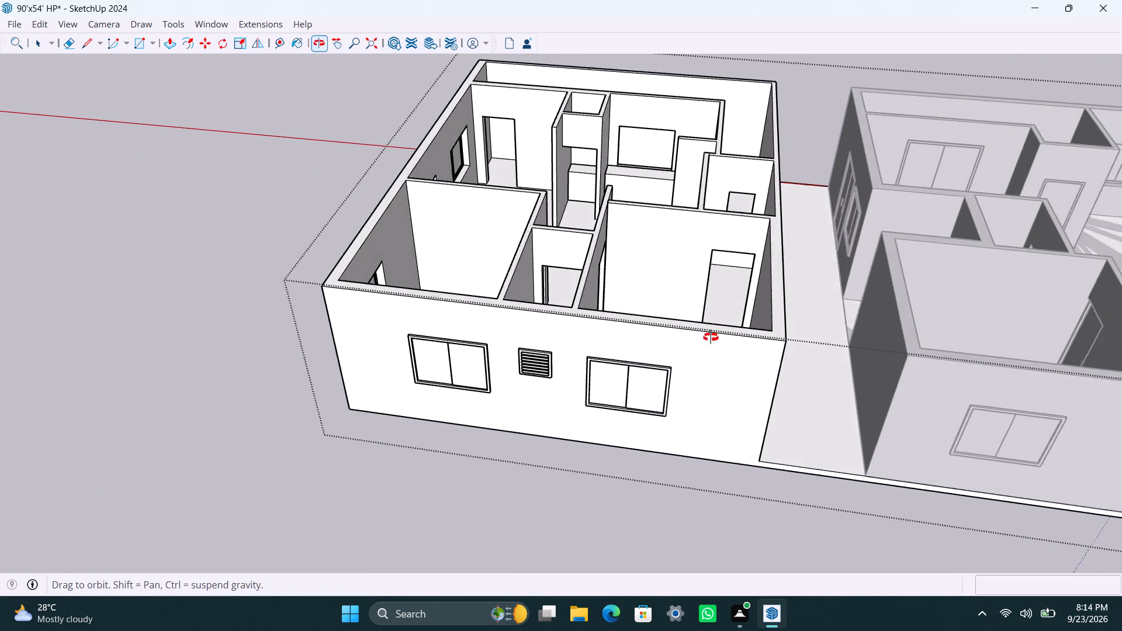
middle_click_drag(711, 337, 456, 477)
scroll(711, 315, "up", 3)
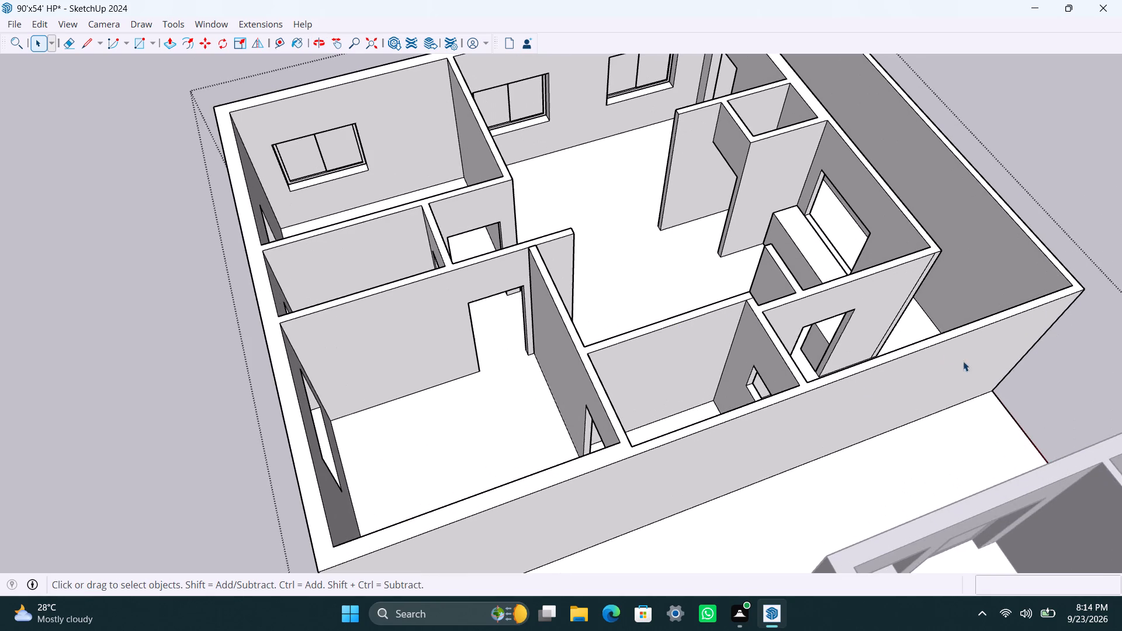
scroll(922, 342, "down", 5)
middle_click_drag(917, 344, 265, 365)
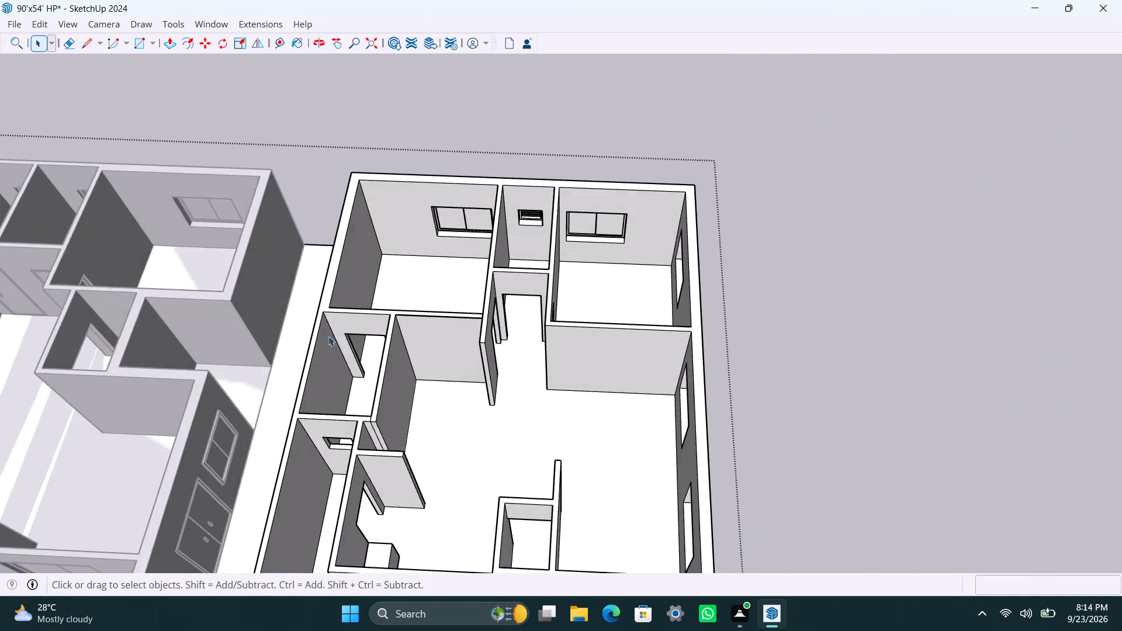
scroll(350, 348, "down", 3)
middle_click_drag(393, 388, 533, 358, "shift")
scroll(439, 391, "up", 8)
middle_click_drag(497, 412, 524, 376)
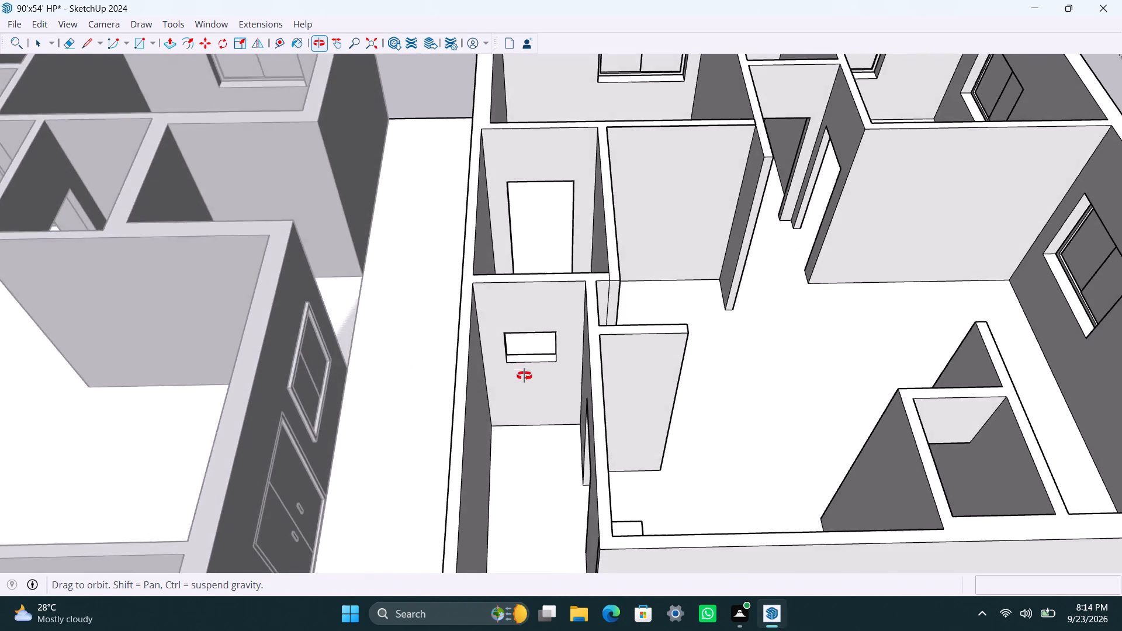
middle_click_drag(524, 376, 530, 321)
scroll(513, 280, "up", 4)
middle_click_drag(514, 242, 500, 265)
scroll(493, 248, "up", 3)
key("r")
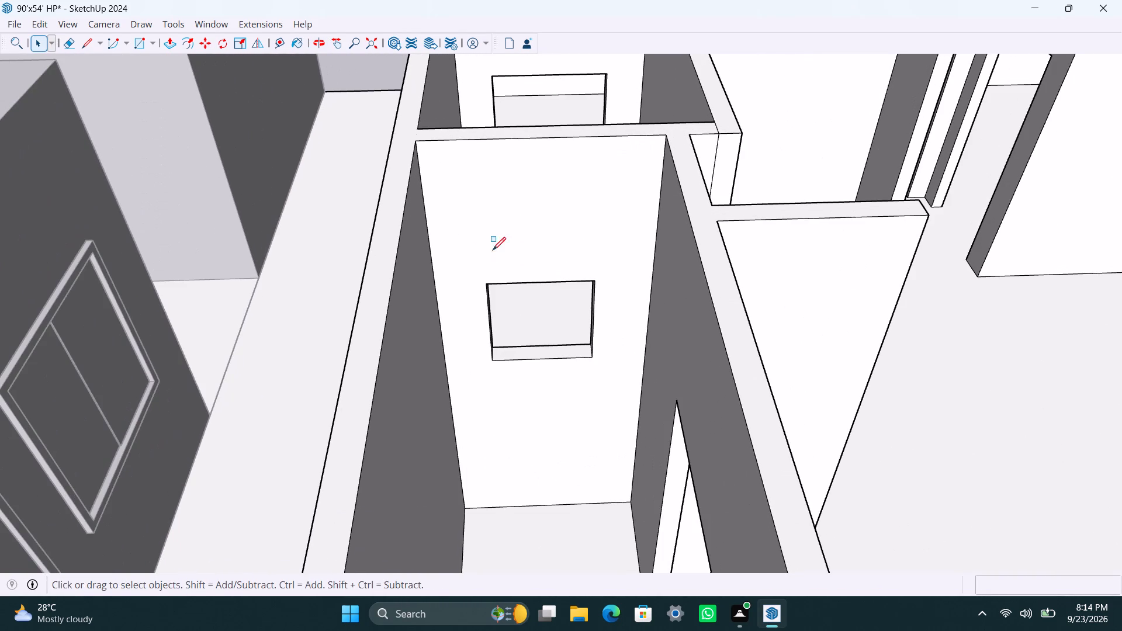
left_click(488, 283)
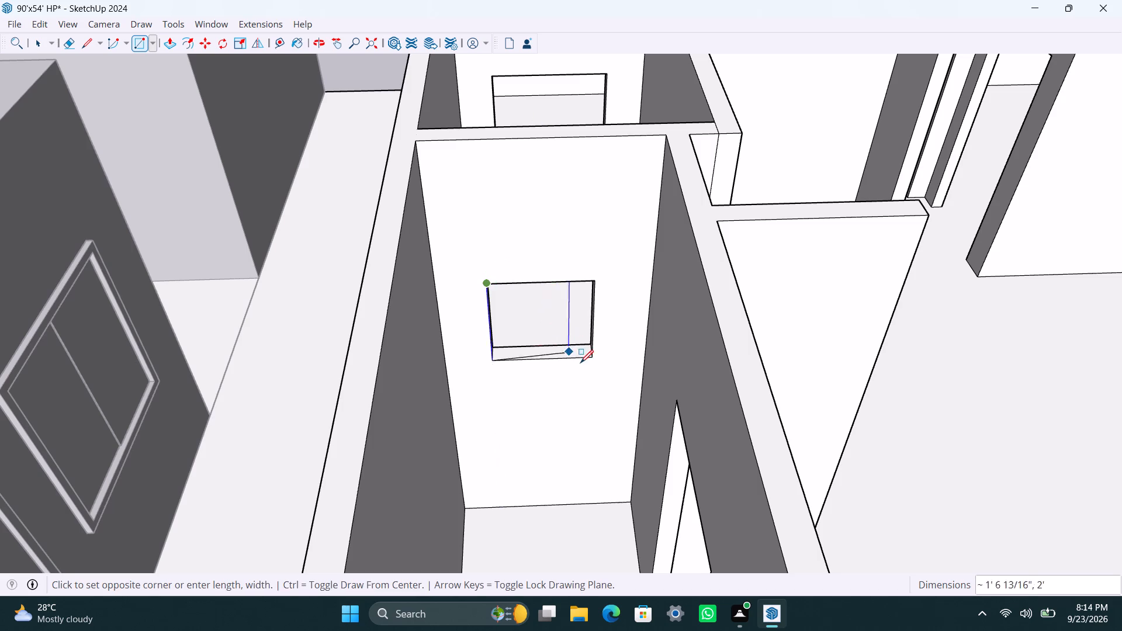
left_click(593, 353)
key("space")
double_click(531, 331)
right_click(531, 327)
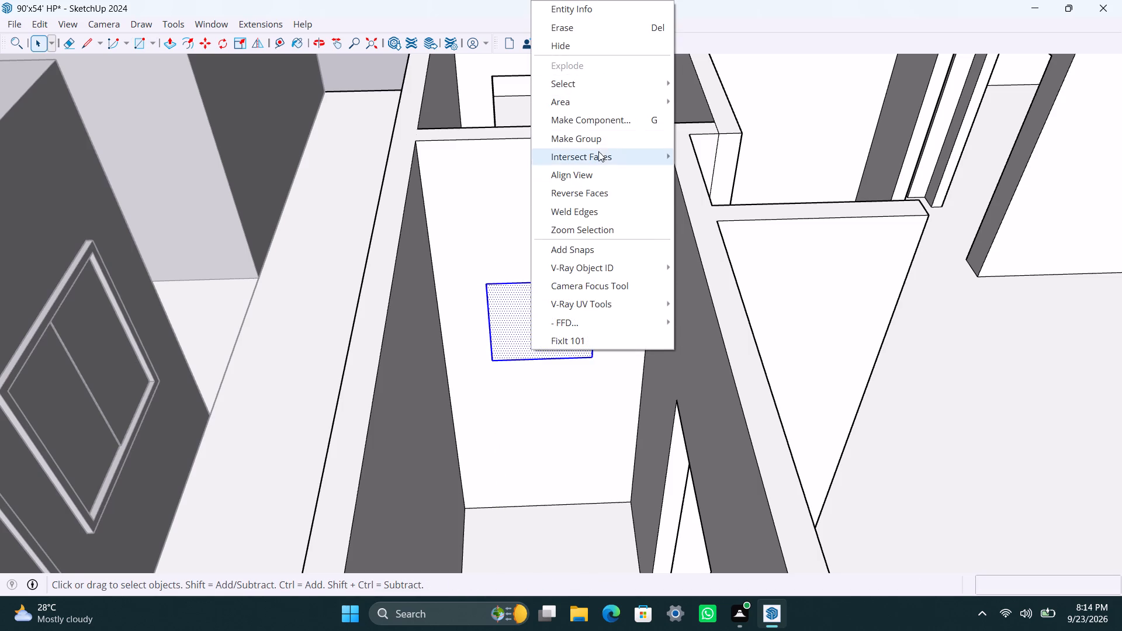
left_click(600, 135)
Open the small opening's group and offset the face's outline 2" inward.
double_click(505, 325)
triple_click(505, 320)
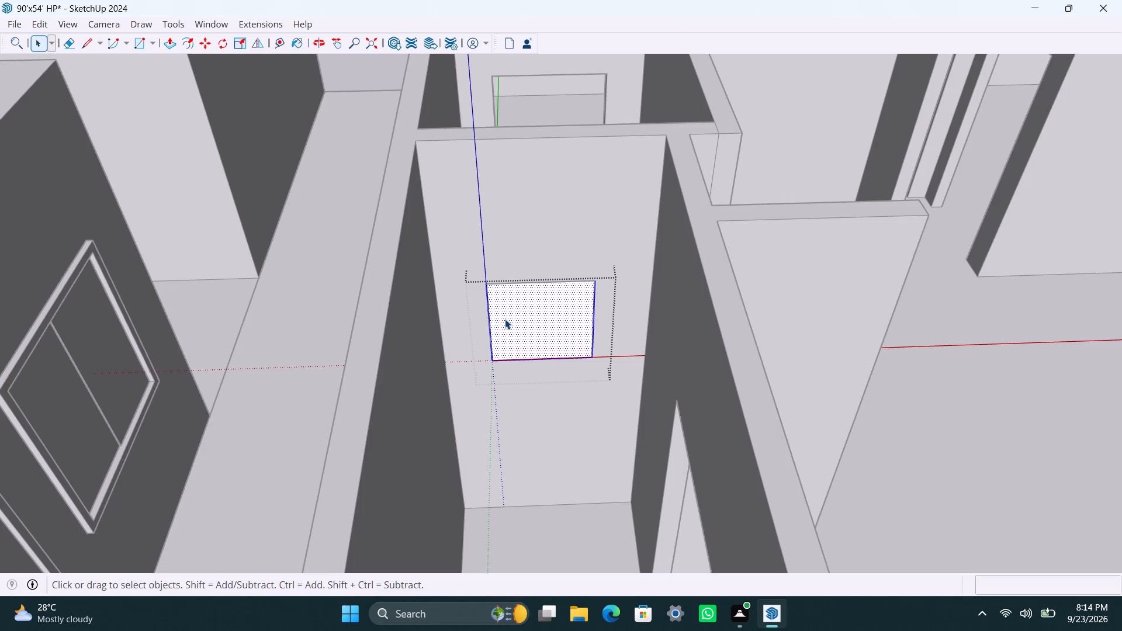
key("f")
left_click(505, 310)
type("2\"")
key("Return")
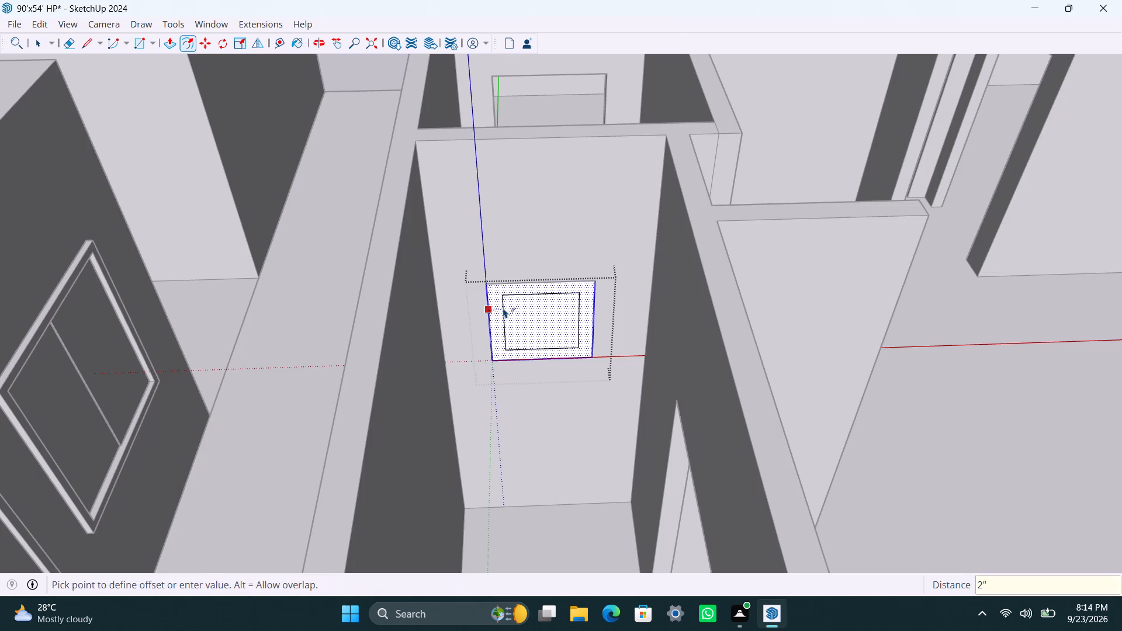
Delete the face inside the offset outline and push the remaining 2" border back into the small opening.
key("space")
left_click(567, 325)
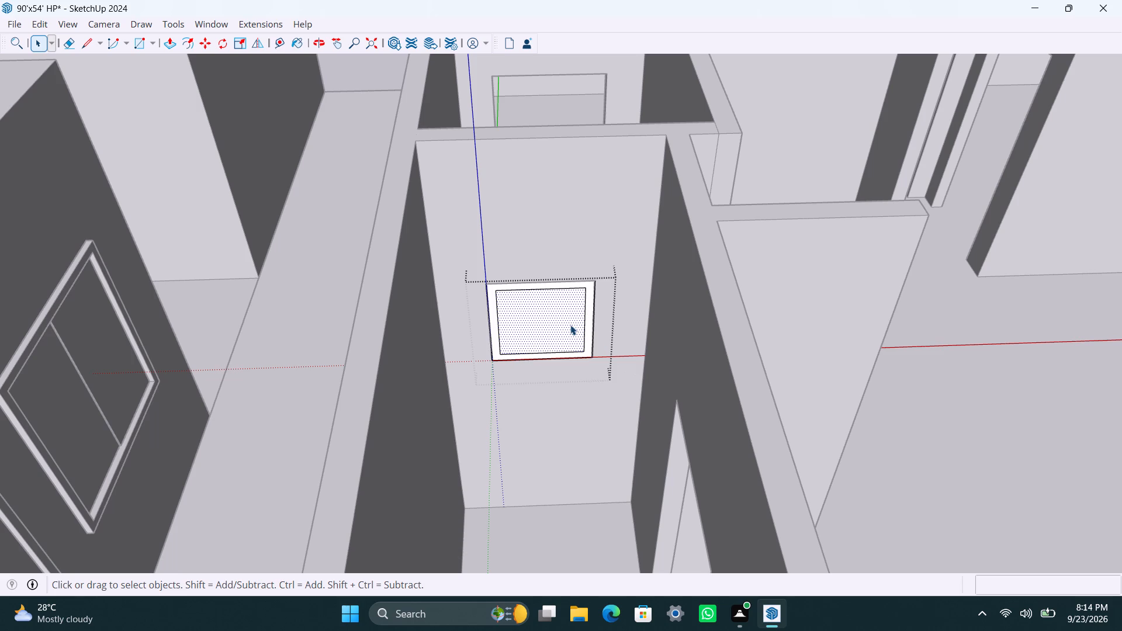
key("Delete")
scroll(505, 349, "up", 4)
left_click(490, 304)
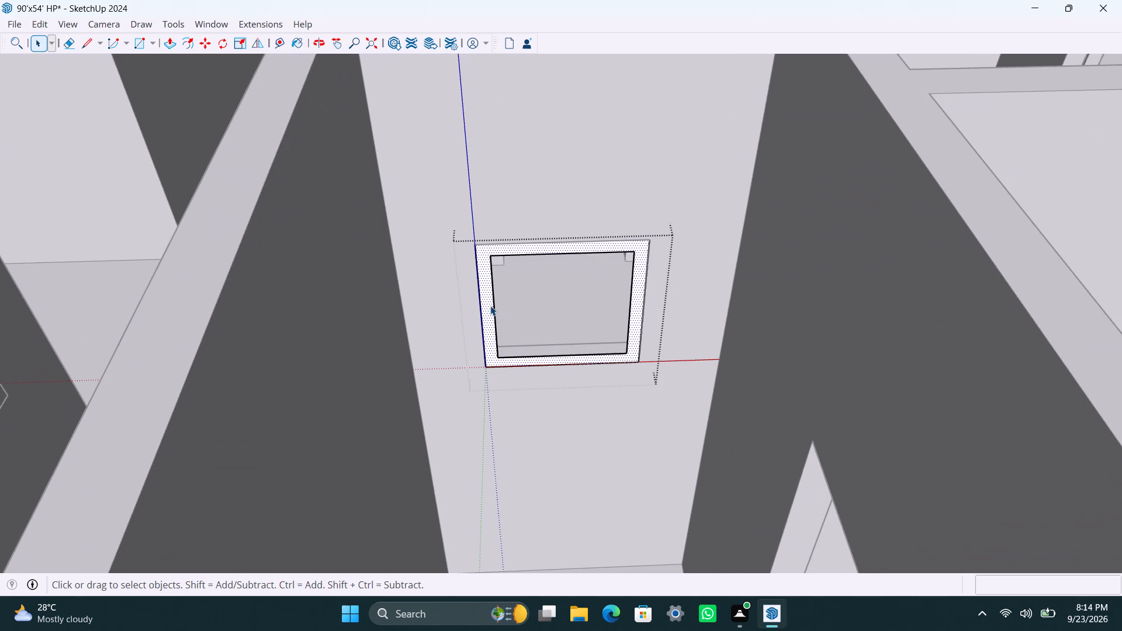
key("p")
left_click_drag(490, 306, 500, 301)
double_click(503, 299)
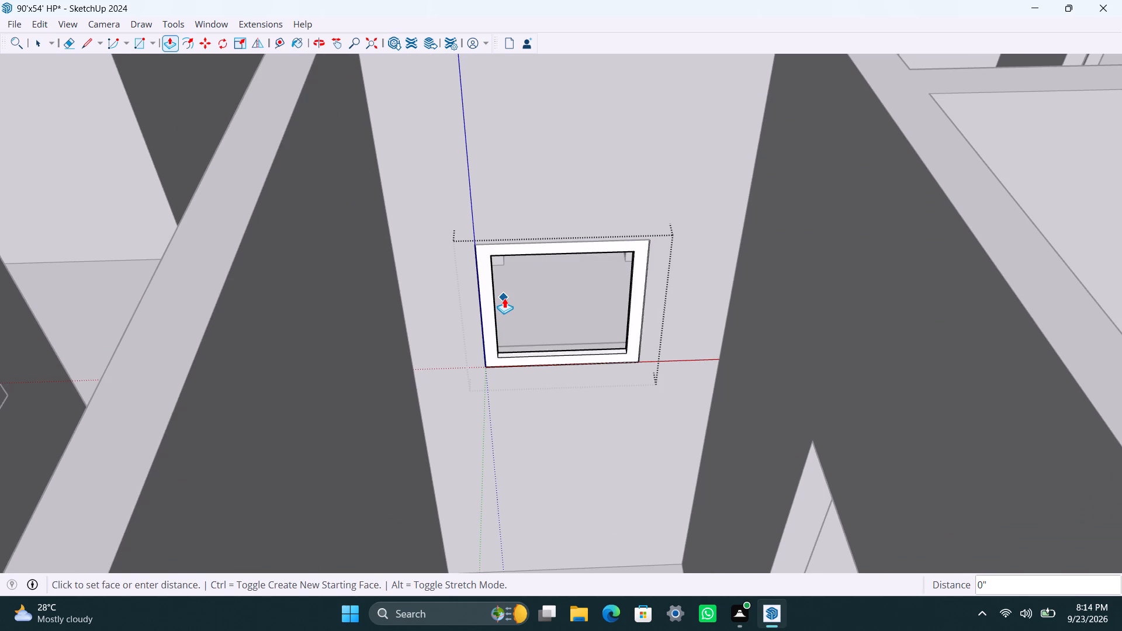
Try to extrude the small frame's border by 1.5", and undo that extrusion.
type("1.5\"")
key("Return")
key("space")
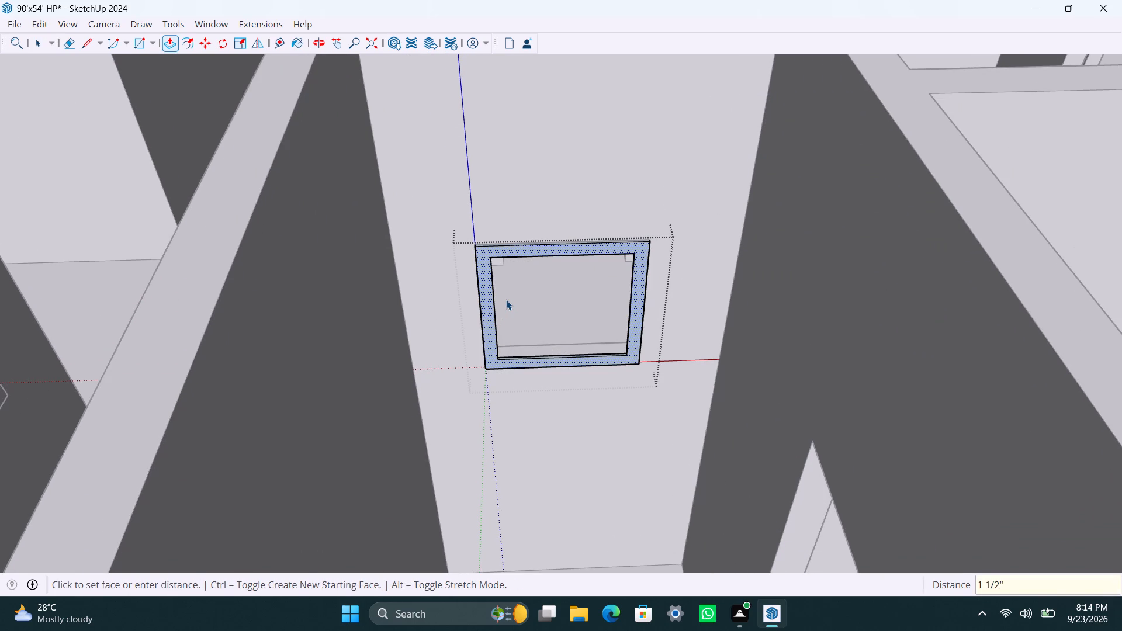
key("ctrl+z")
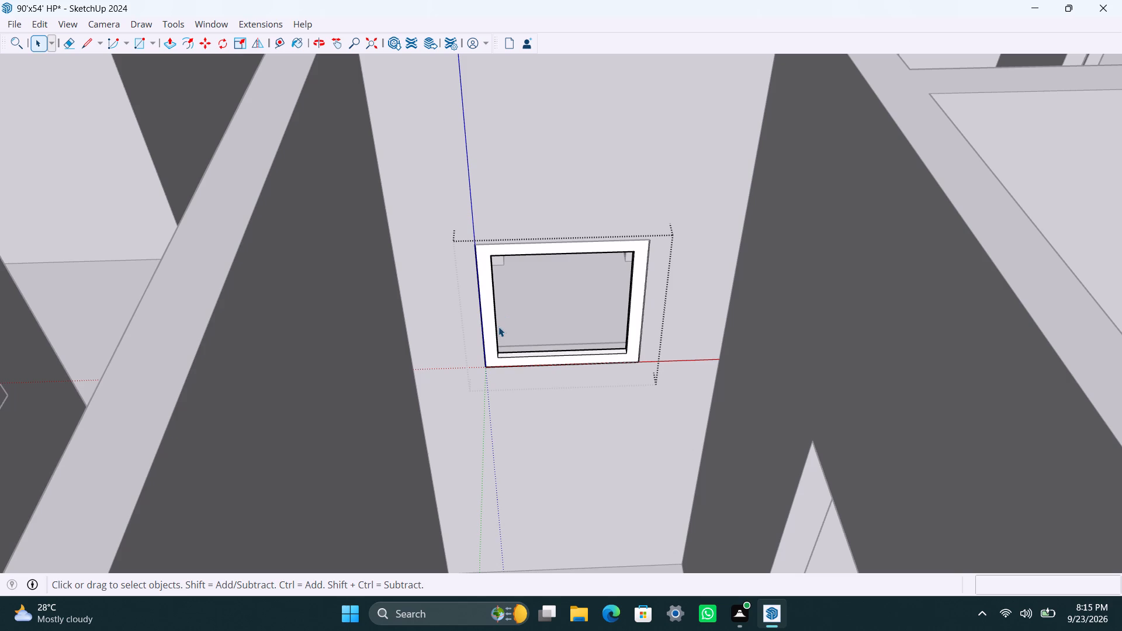
Pull the small frame's front face outward 1.5".
left_click(491, 314)
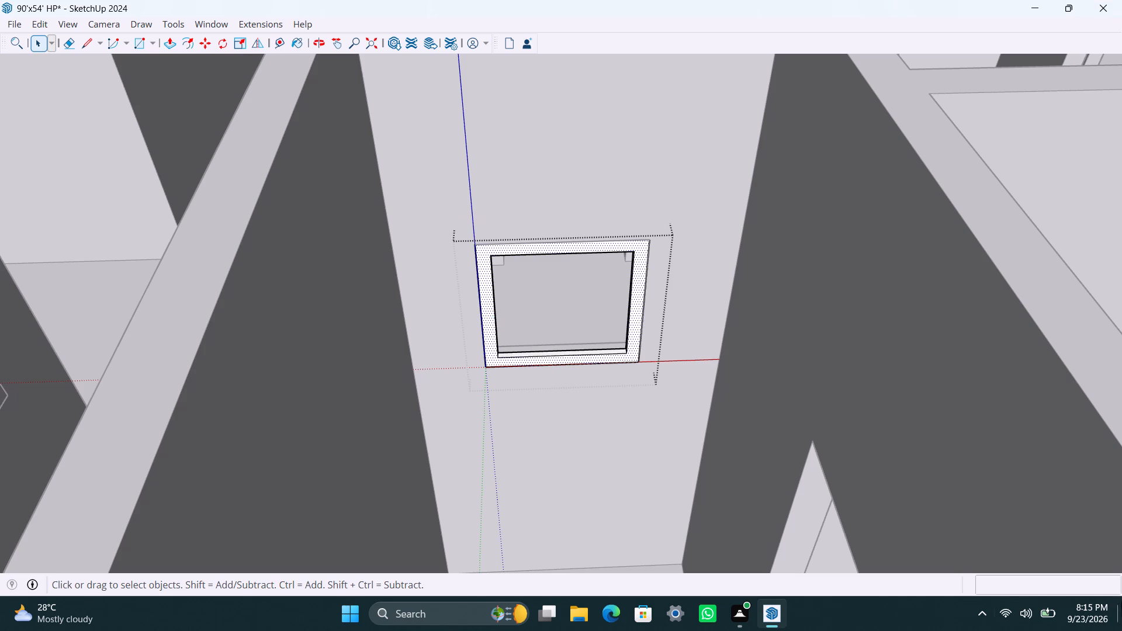
scroll(608, 377, "up", 4)
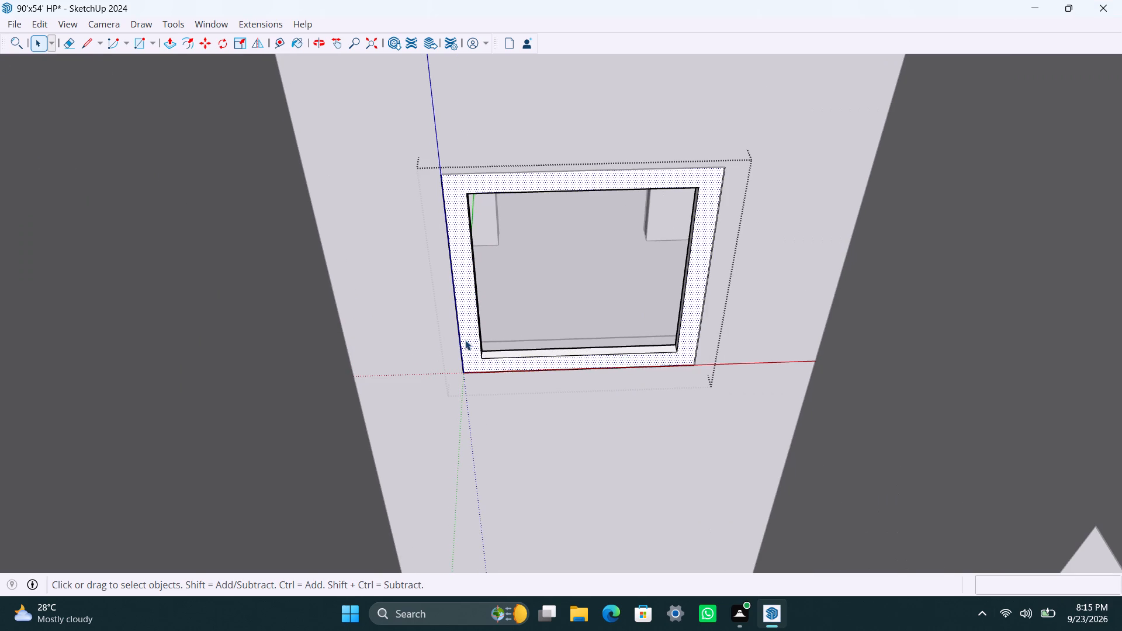
key("p")
left_click(465, 339)
key("1")
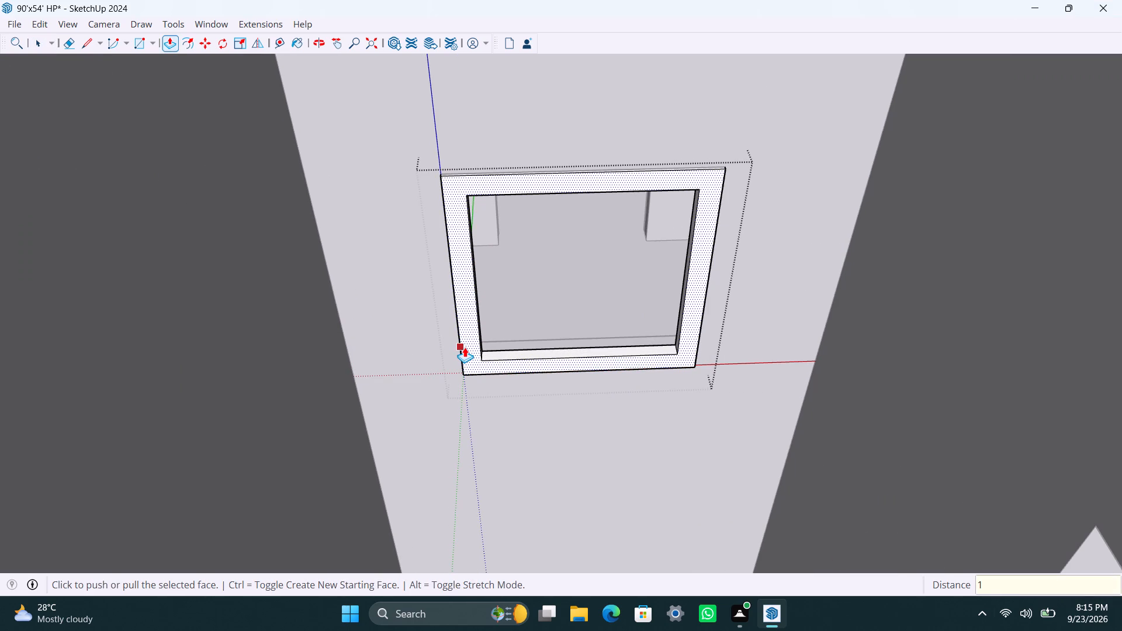
type(".5\"")
key("Return")
key("space")
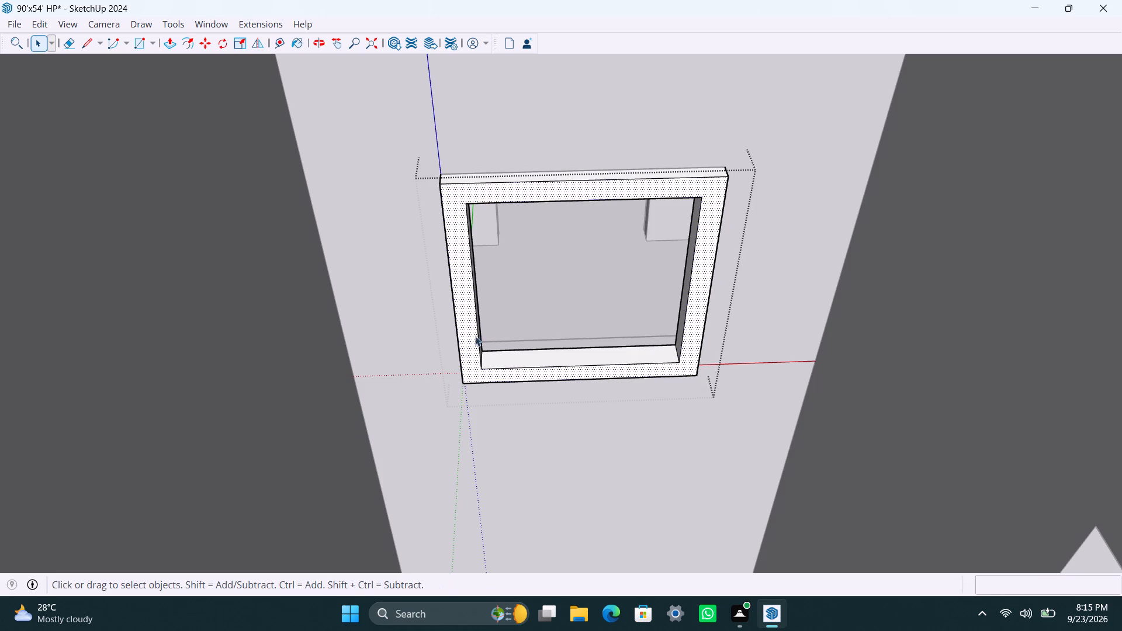
Draw a 2" high strip across the frame's upper inner edge and delete the leftover face below it.
scroll(479, 335, "down", 4)
middle_click_drag(459, 327, 421, 321)
scroll(458, 324, "up", 2)
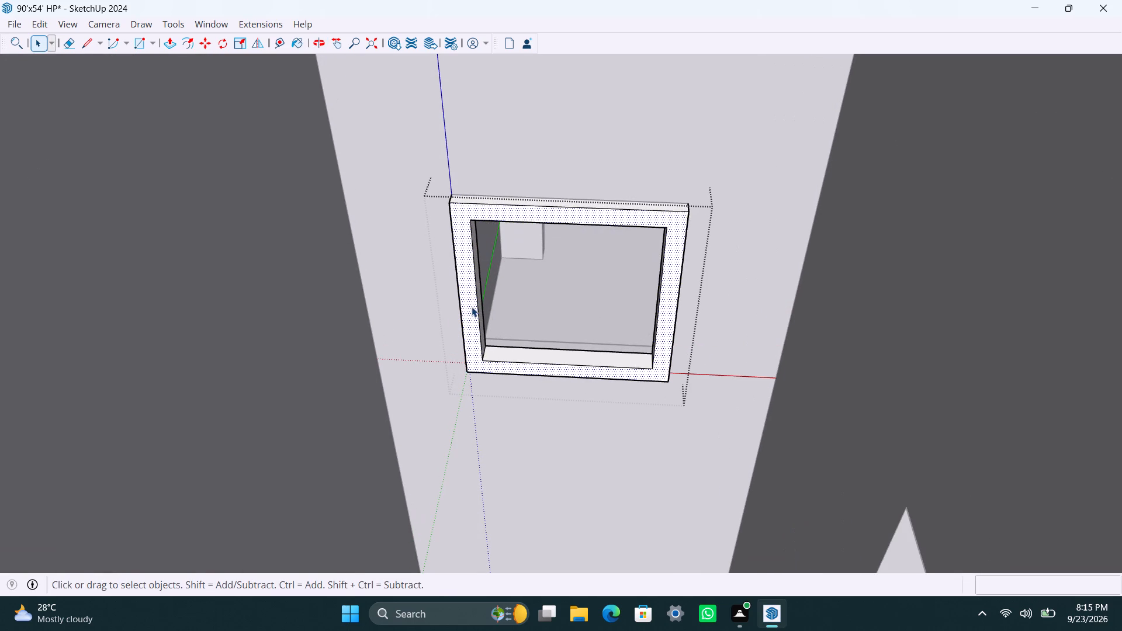
key("r")
left_click(477, 219)
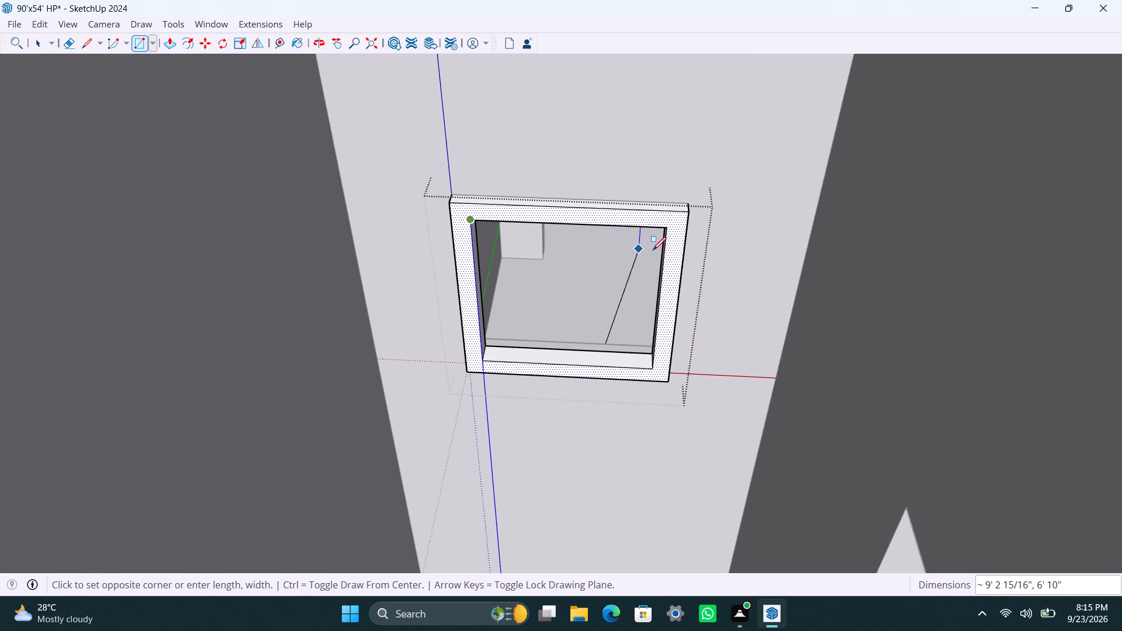
type("2\"")
key("Return")
key("space")
left_click(632, 285)
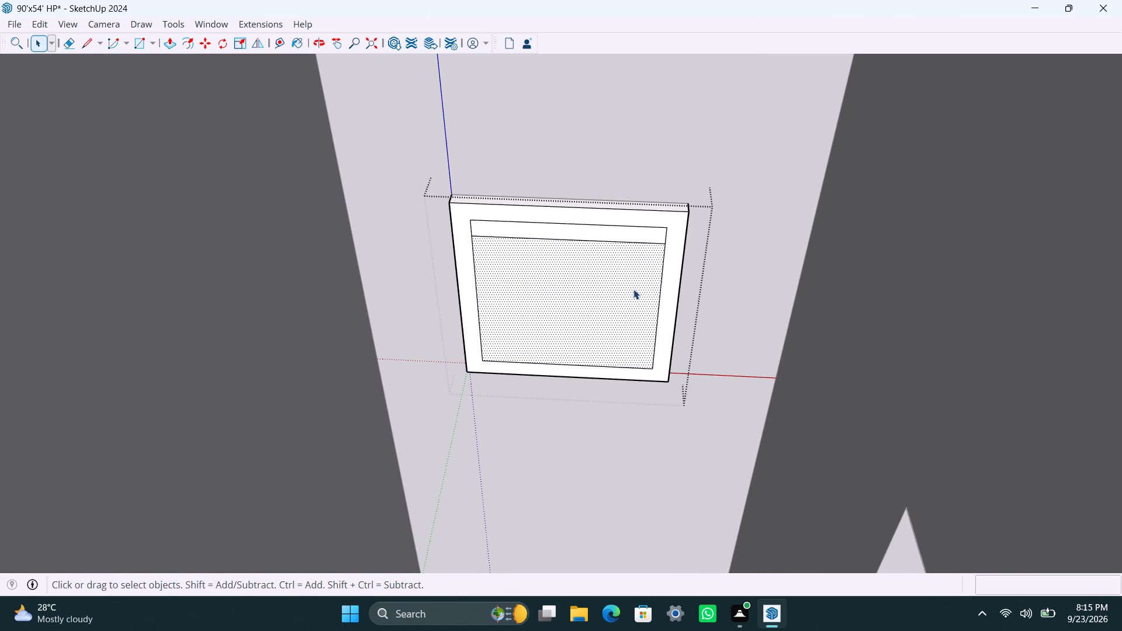
key("Delete")
Make the strip a group and extrude it 8 mm into a ventilator slat.
double_click(632, 230)
right_click(631, 234)
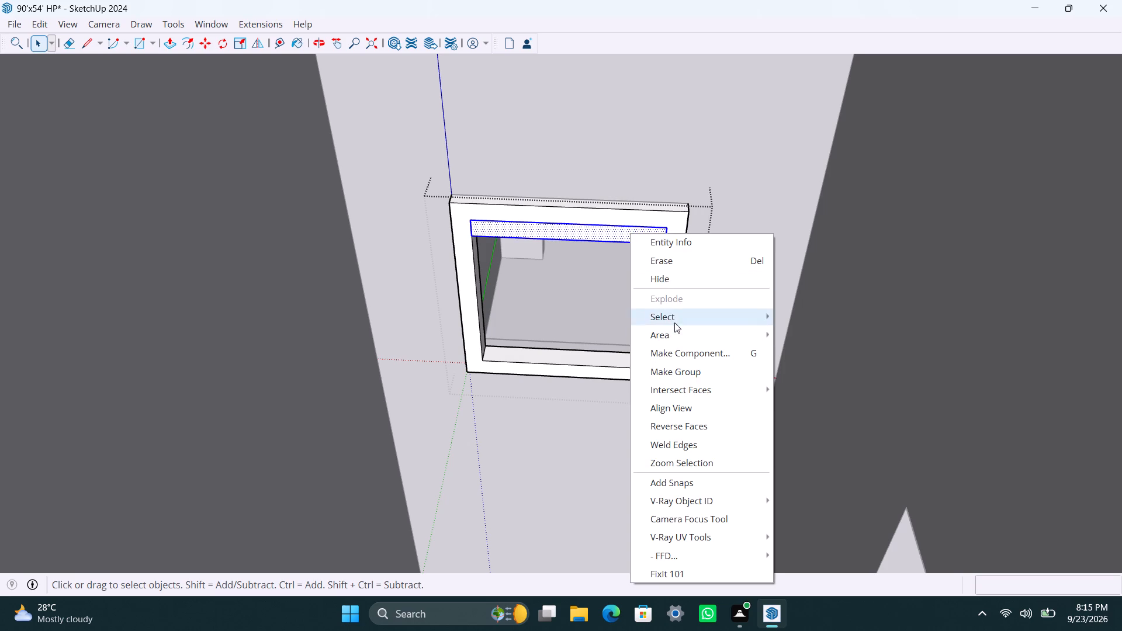
left_click(680, 379)
triple_click(649, 233)
left_click(649, 234)
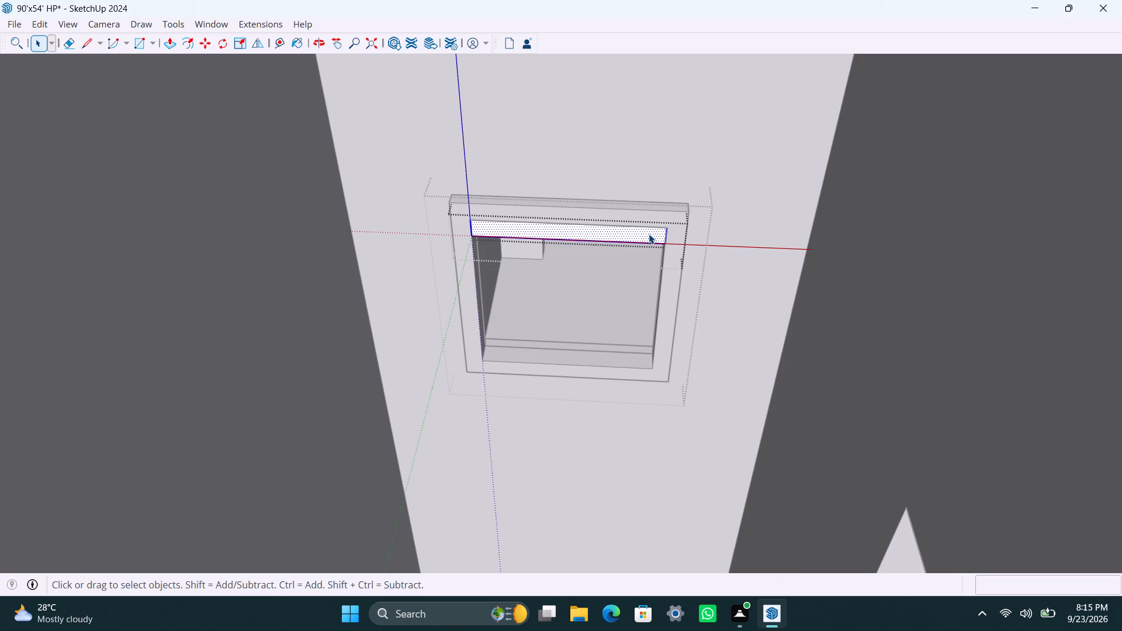
key("p")
left_click(650, 233)
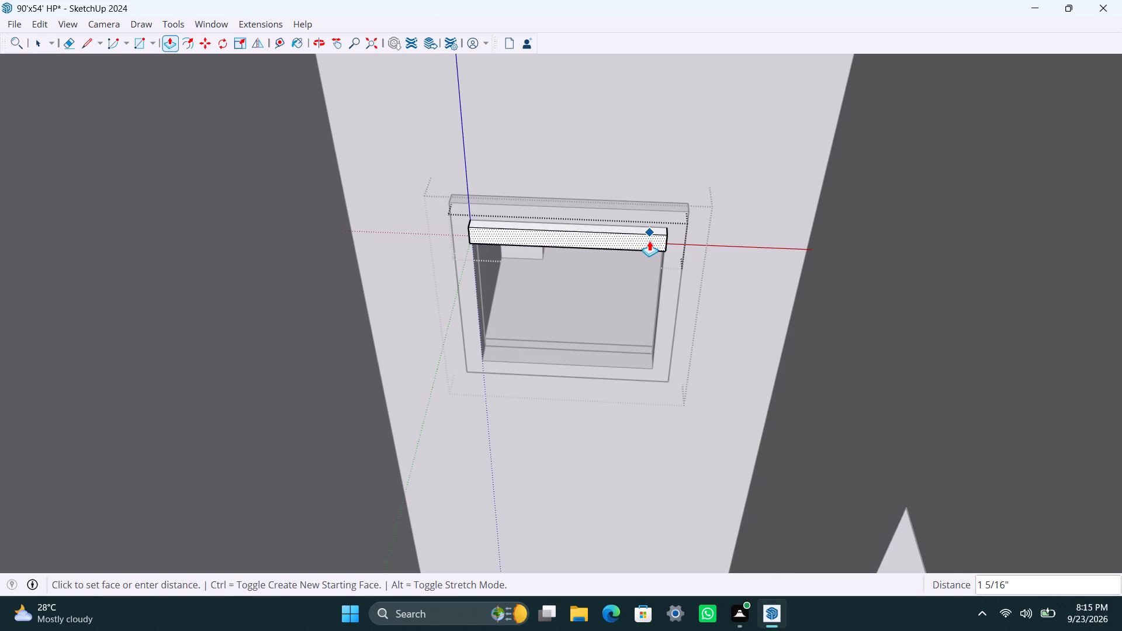
type("8MM")
key("Return")
key("space")
left_click(736, 354)
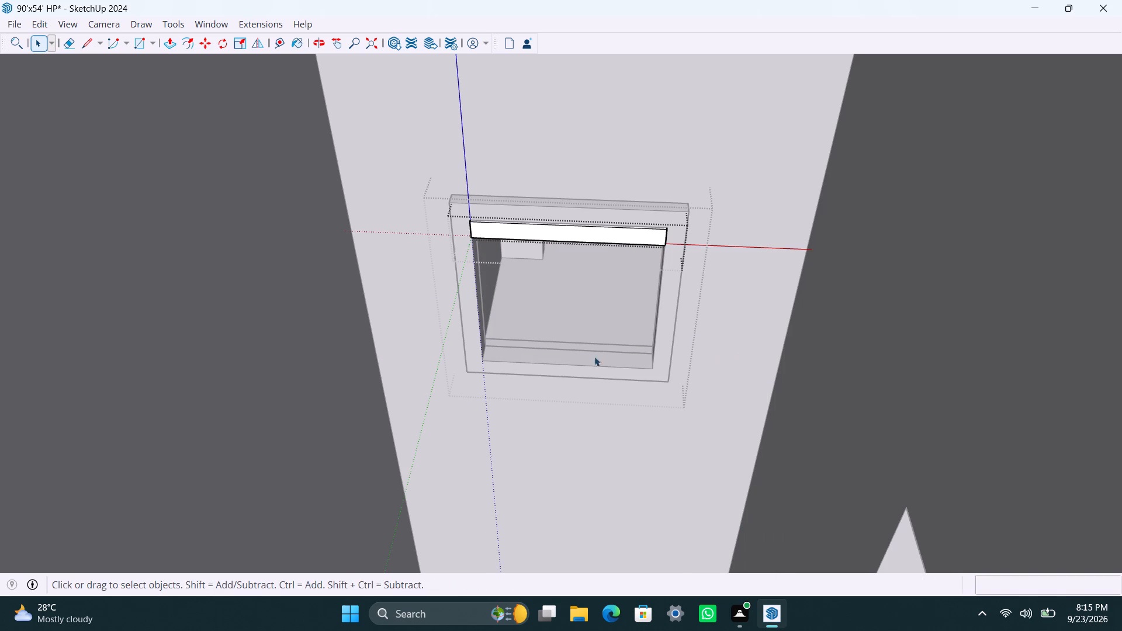
Copy the slat 1' 6" down to the frame's bottom and divide the distance into six equal spacings.
scroll(514, 241, "up", 1)
left_click(517, 235)
key("m")
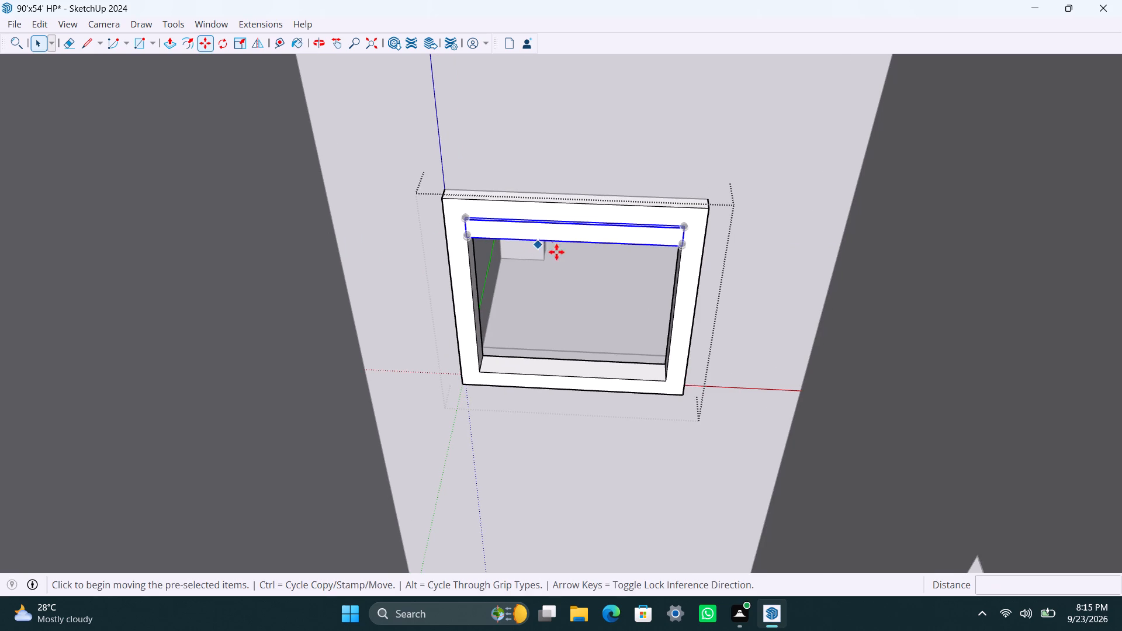
left_click(678, 244)
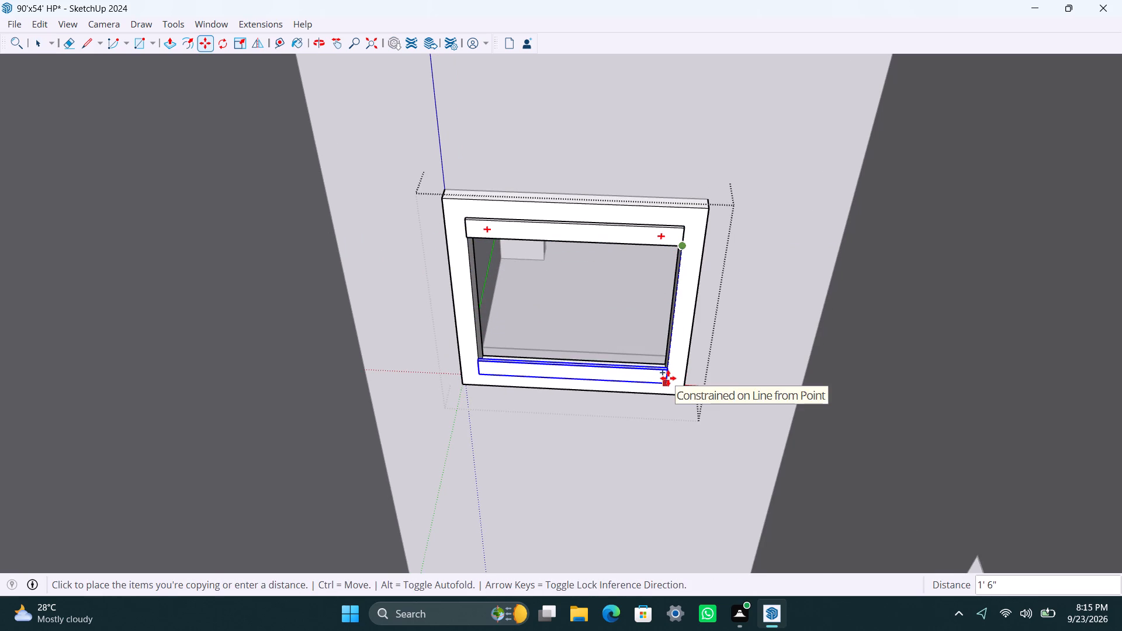
left_click(668, 378)
key("slash")
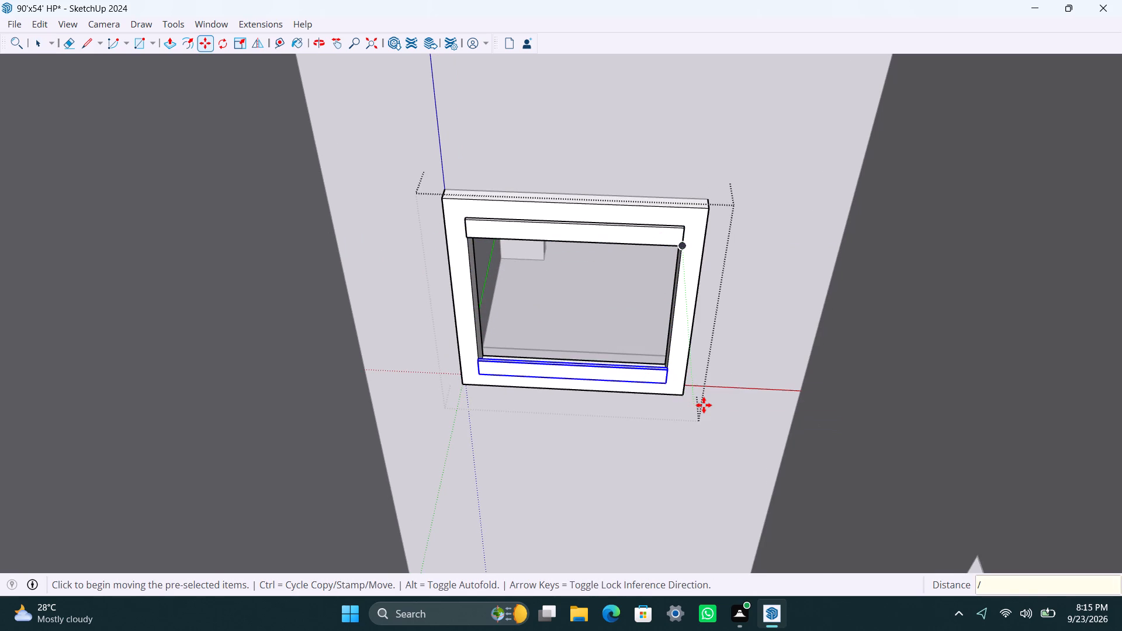
key("6")
key("Return")
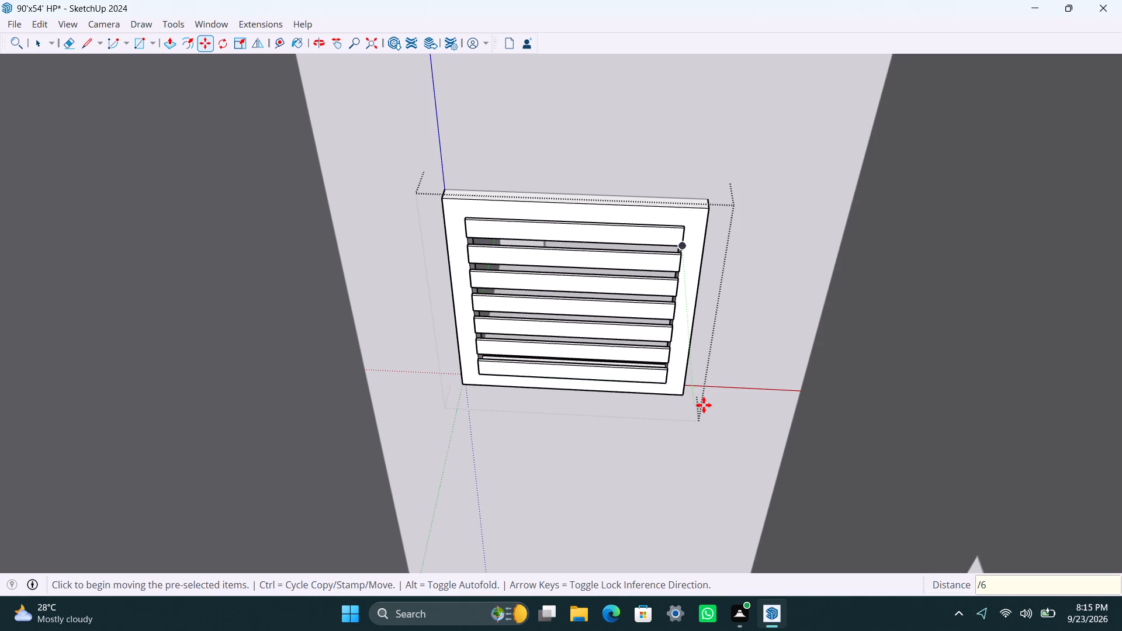
Save the model and close the finished ventilator's group.
key("ctrl+s")
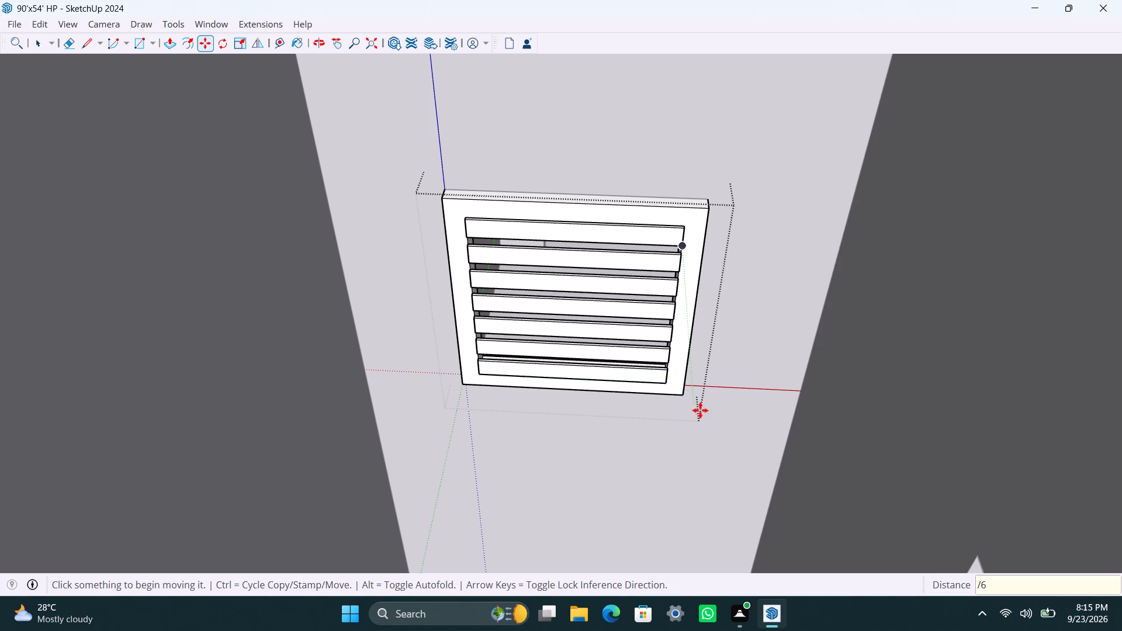
scroll(617, 418, "down", 4)
scroll(619, 401, "down", 17)
key("space")
scroll(615, 383, "down", 12)
left_click(846, 356)
Draw a rectangle over the wide window opening in the front inner wall, facing the boundary wall, and make it a group.
scroll(818, 413, "up", 7)
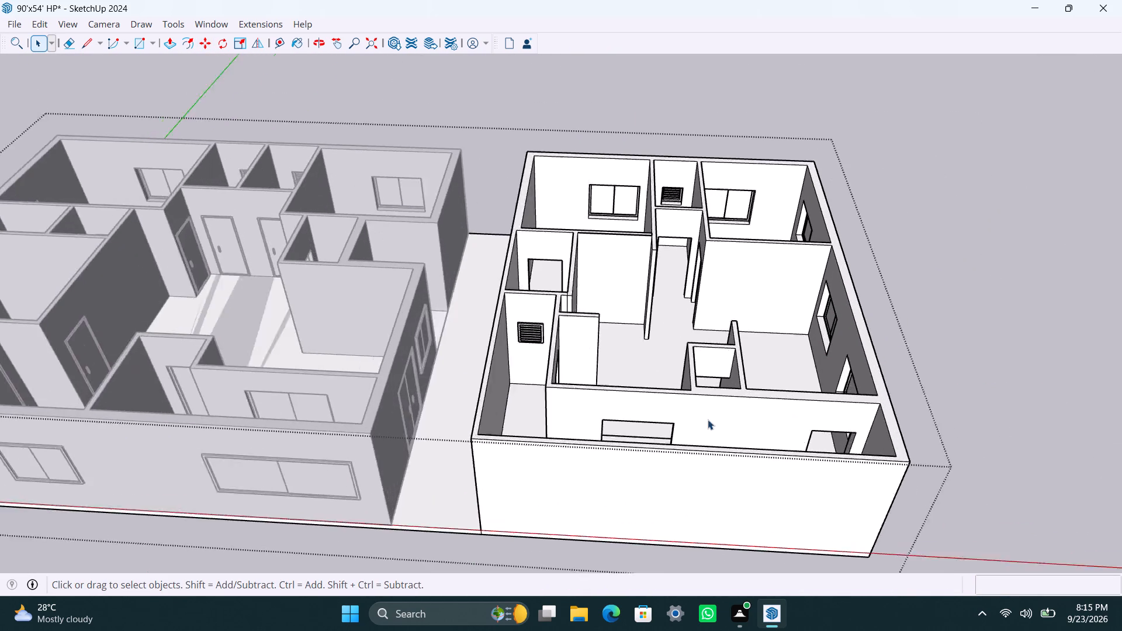
scroll(708, 419, "up", 1)
scroll(630, 439, "up", 3)
middle_click_drag(631, 443, 640, 469, "shift")
scroll(634, 469, "up", 2)
middle_click_drag(632, 468, 633, 457)
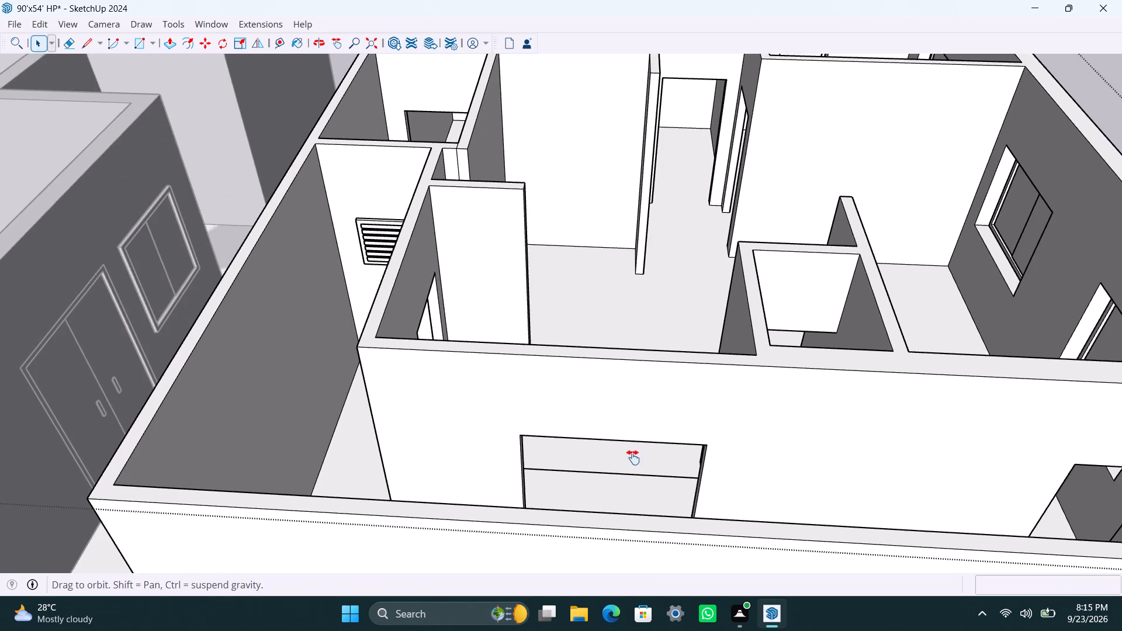
middle_click_drag(633, 457, 640, 439)
scroll(631, 458, "up", 3)
middle_click_drag(621, 479, 625, 602)
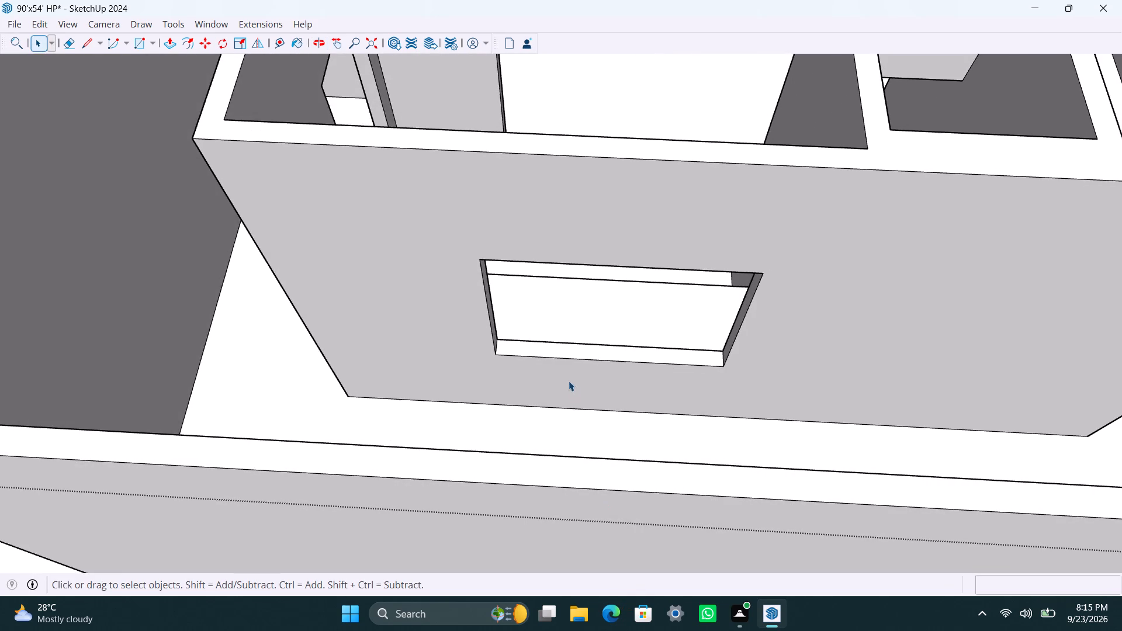
scroll(563, 327, "down", 1)
scroll(560, 318, "up", 3)
middle_click_drag(555, 317, 552, 323, "shift")
scroll(583, 325, "up", 3)
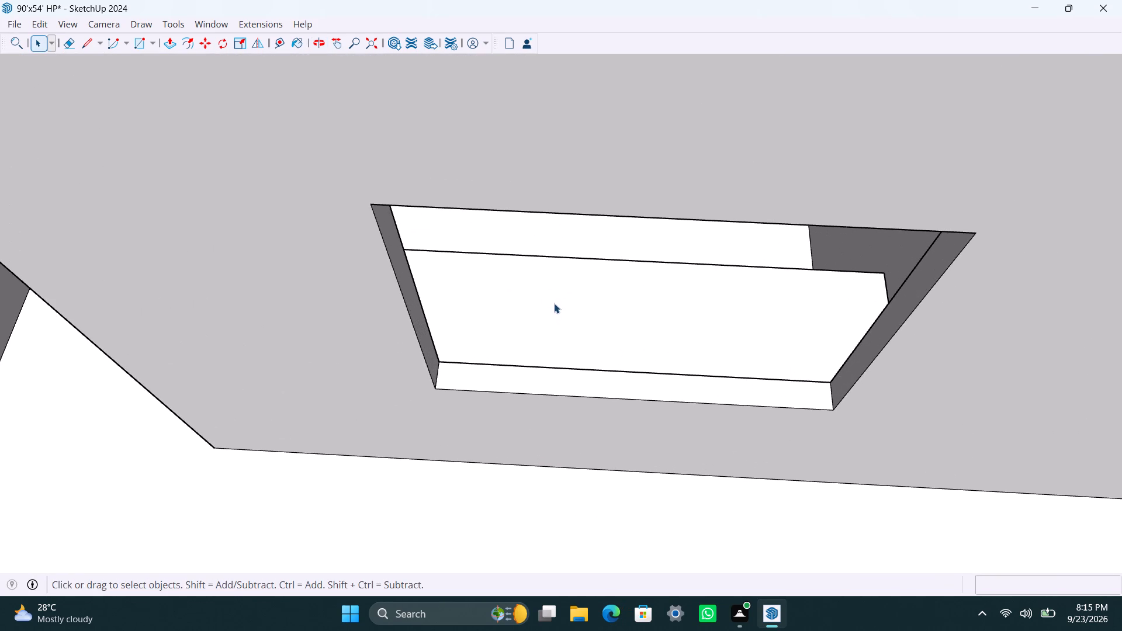
middle_click_drag(554, 302, 555, 254)
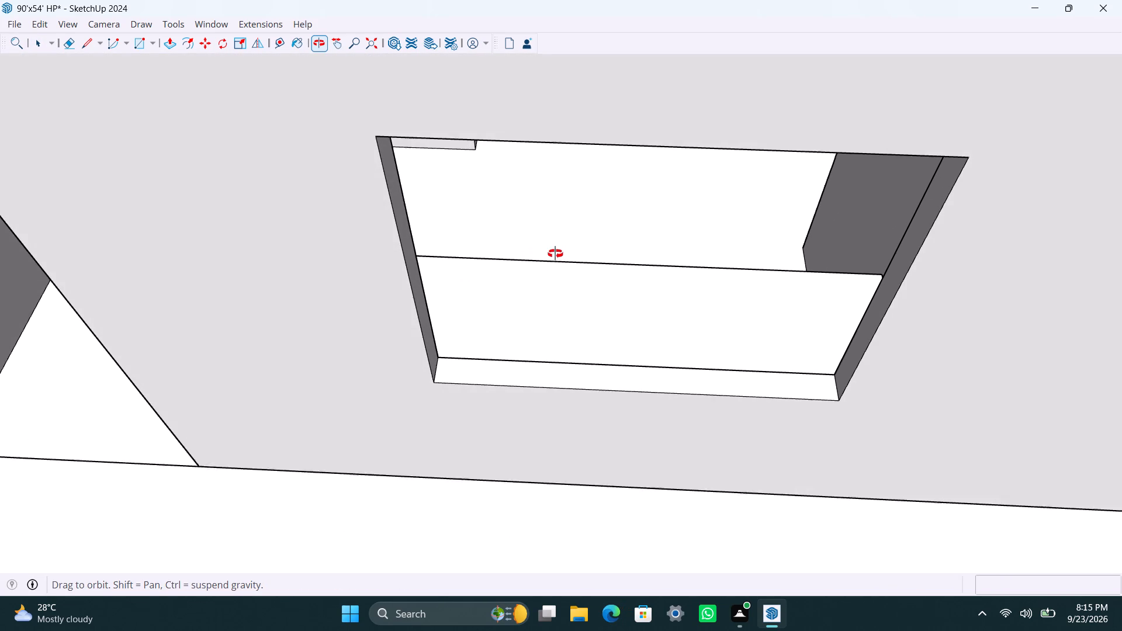
middle_click_drag(555, 254, 555, 254)
key("r")
left_click_drag(376, 137, 376, 142)
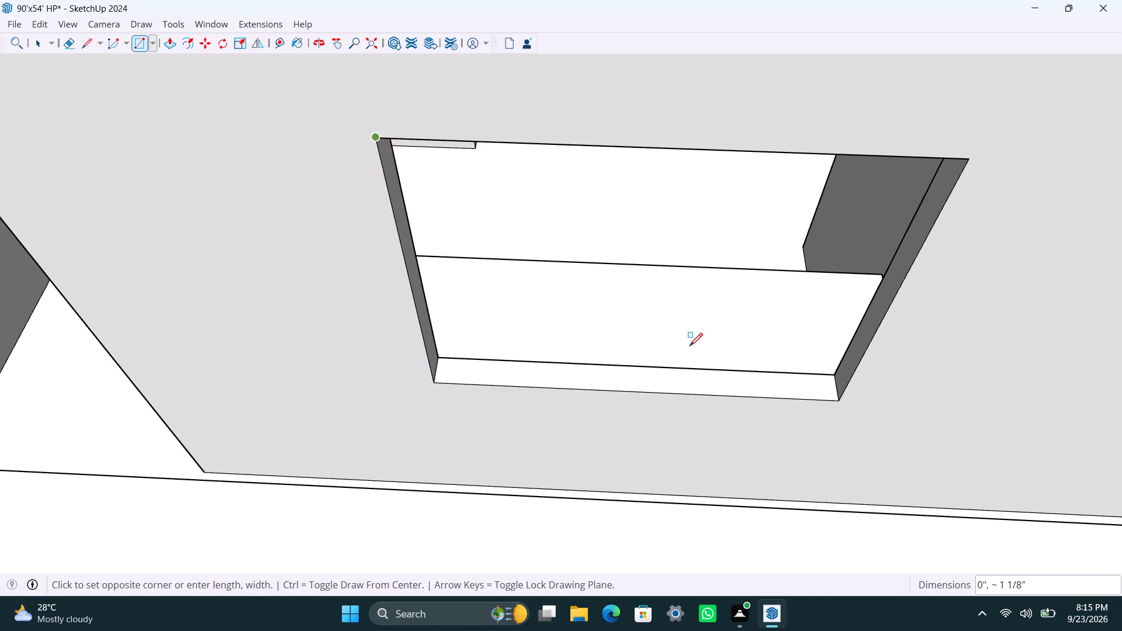
left_click(838, 400)
key("space")
double_click(748, 344)
right_click(747, 344)
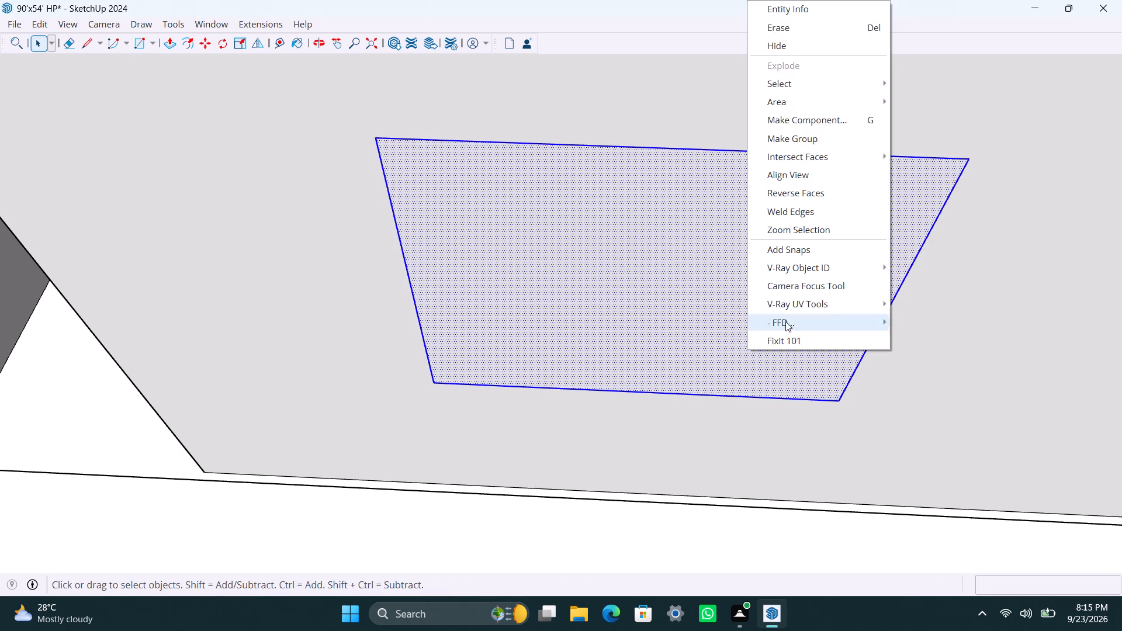
left_click(838, 141)
Open the new window group, offset the face's outline 2" inward and delete the inner face.
double_click(669, 235)
left_click(638, 234)
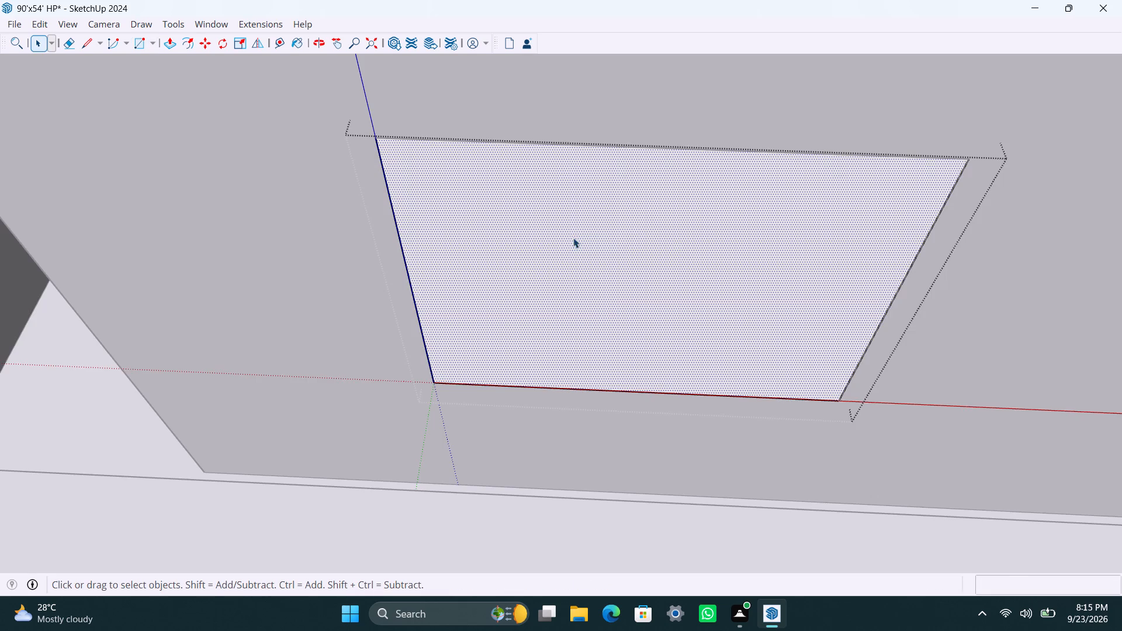
key("f")
left_click(409, 212)
type("2\"")
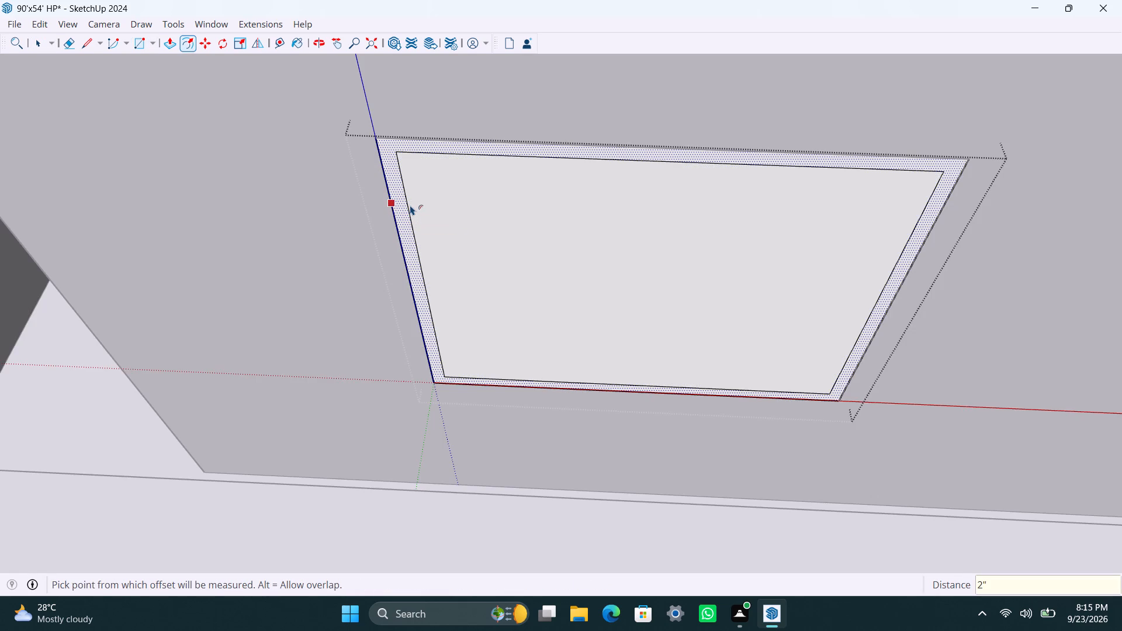
key("Return")
key("space")
left_click(652, 249)
key("Delete")
Thicken the wide window frame by extruding its border 1.5" into the wall and 1.5" outward.
scroll(457, 366, "up", 4)
left_click(431, 348)
key("p")
left_click_drag(434, 349, 442, 339)
type("1.5\"")
key("Return")
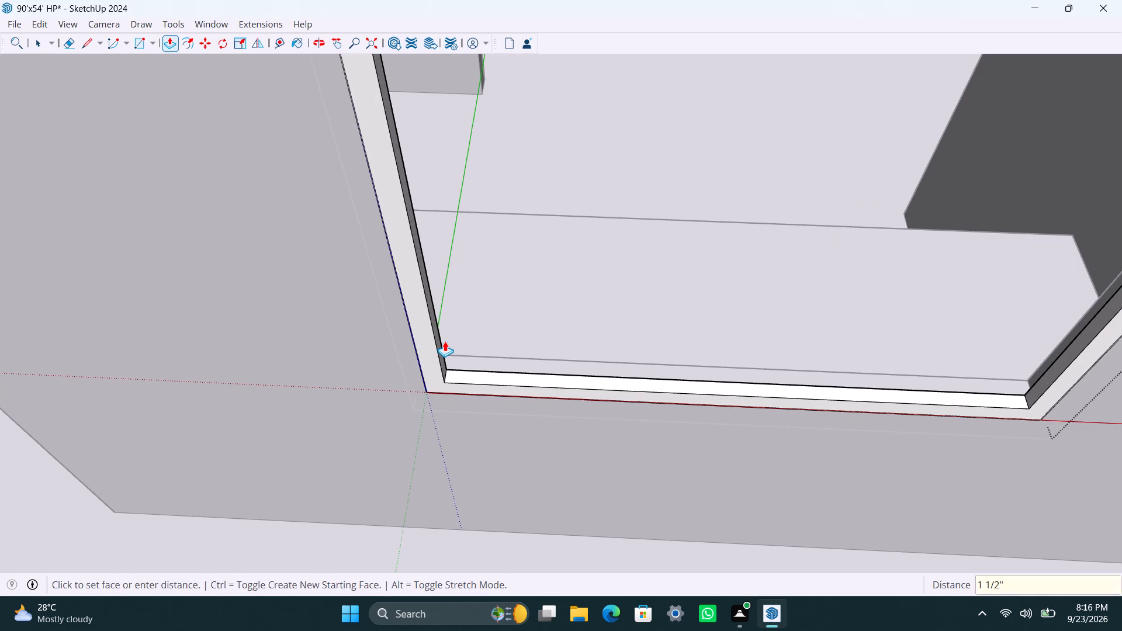
left_click(427, 356)
type("1.5\"")
key("Return")
key("space")
scroll(430, 369, "down", 5)
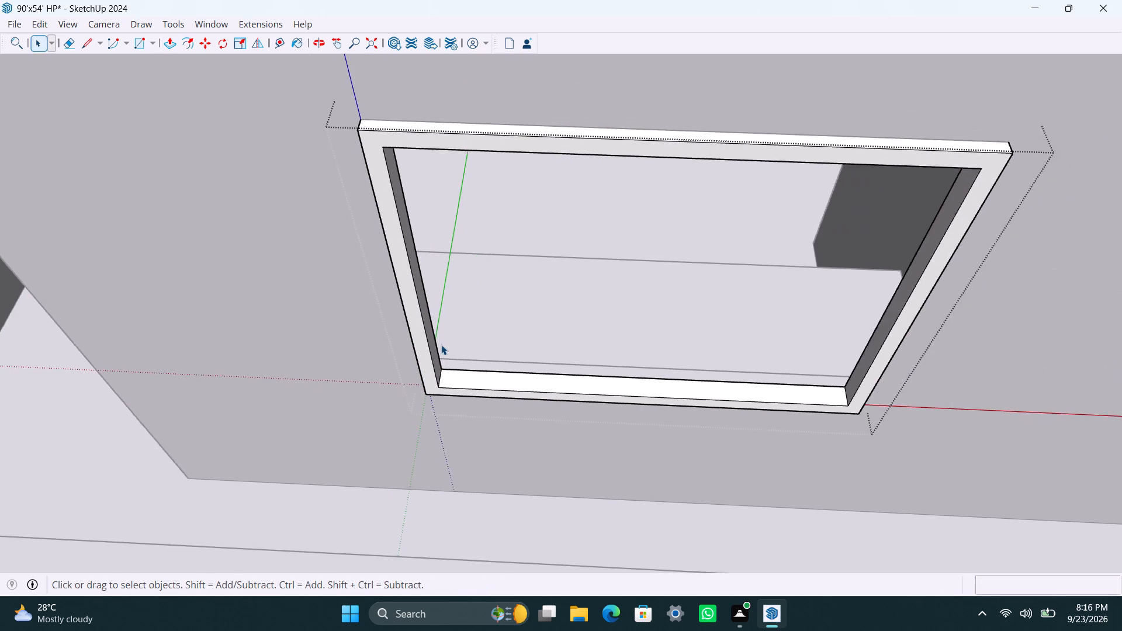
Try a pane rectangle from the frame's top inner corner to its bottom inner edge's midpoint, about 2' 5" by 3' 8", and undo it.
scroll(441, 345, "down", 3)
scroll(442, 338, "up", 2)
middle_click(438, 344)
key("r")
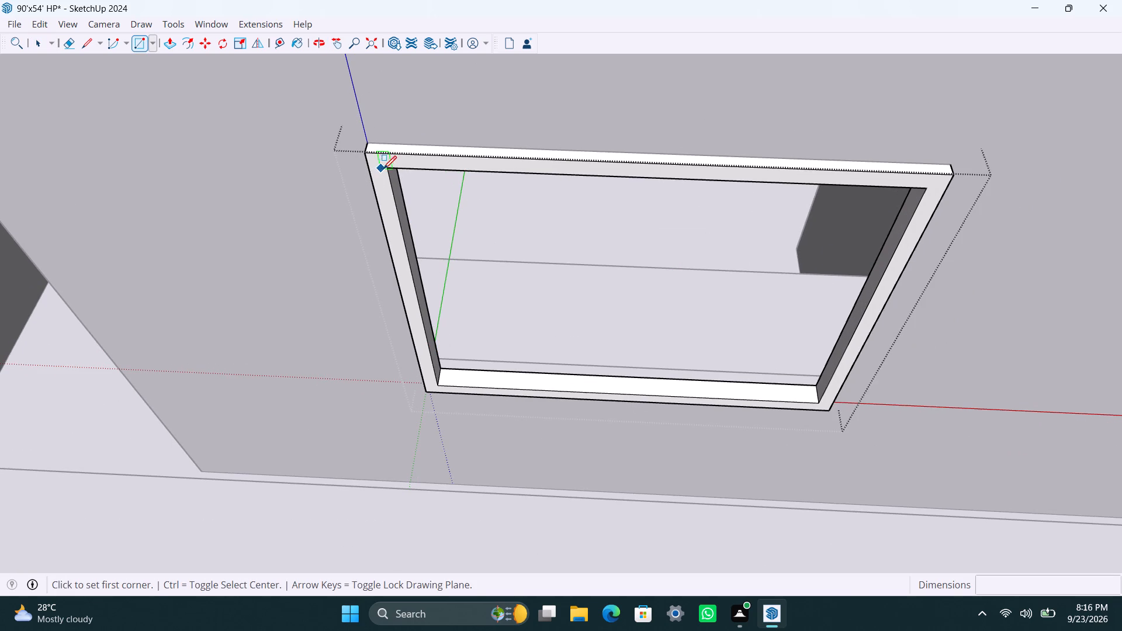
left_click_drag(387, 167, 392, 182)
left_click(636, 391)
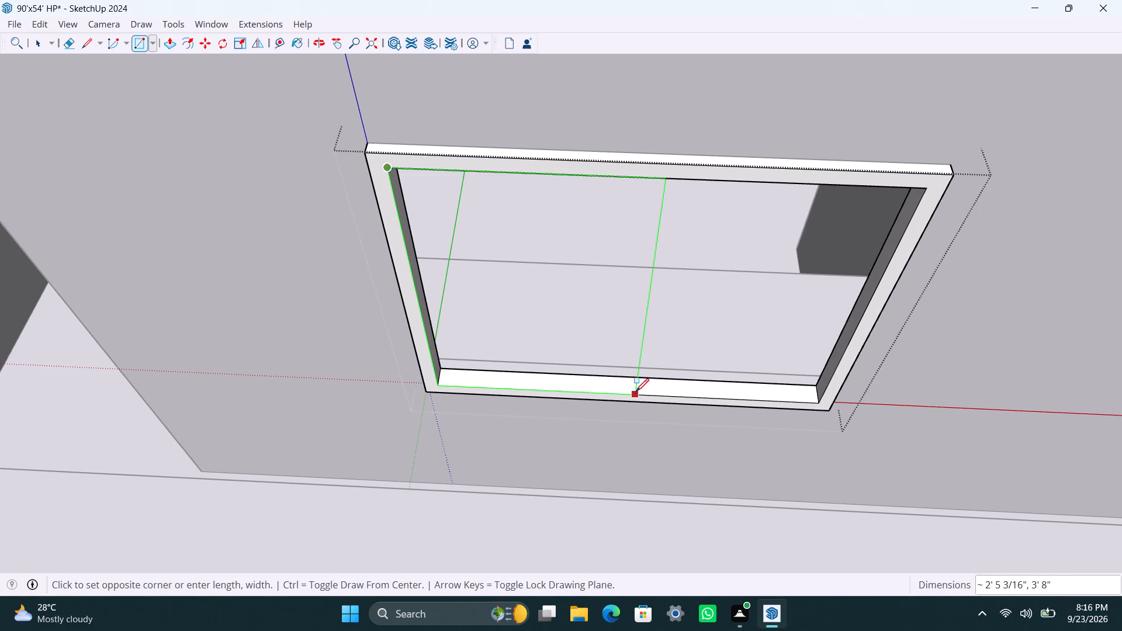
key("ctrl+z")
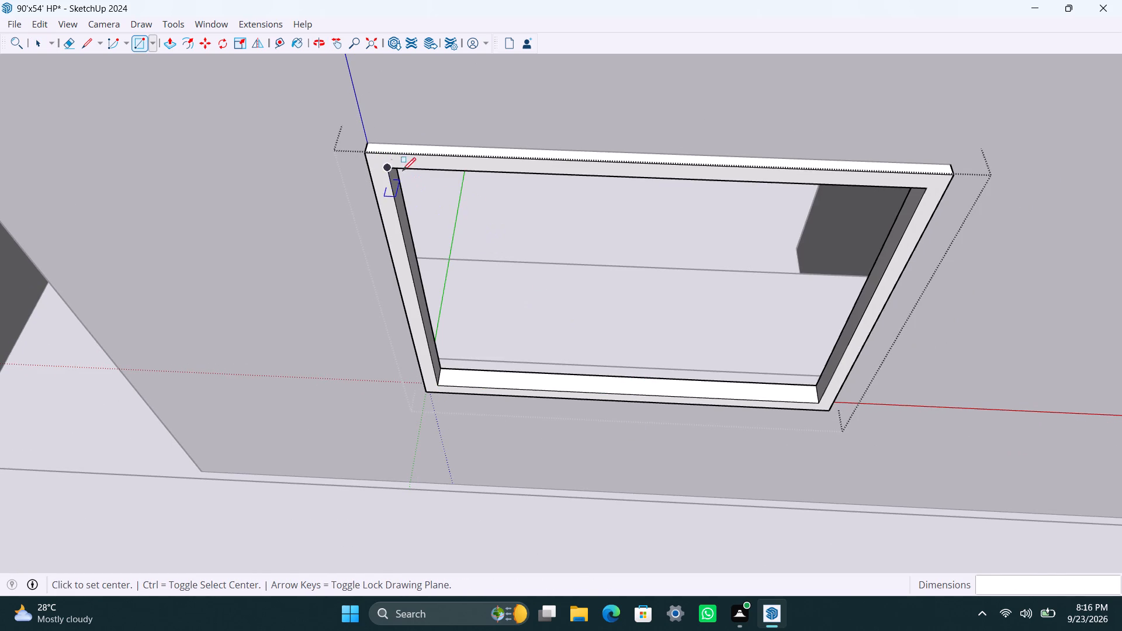
Draw a 2' 4" by 3' 10" pane rectangle over half of the wide window frame, delete the other half's face and group the pane.
left_click(389, 166)
key("space")
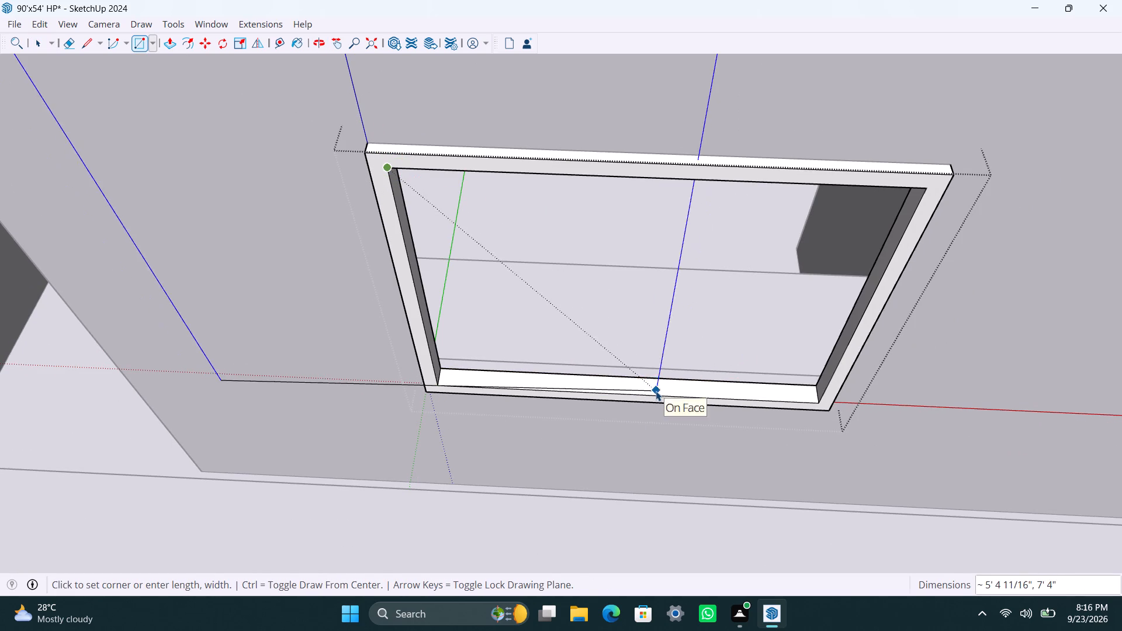
key("r")
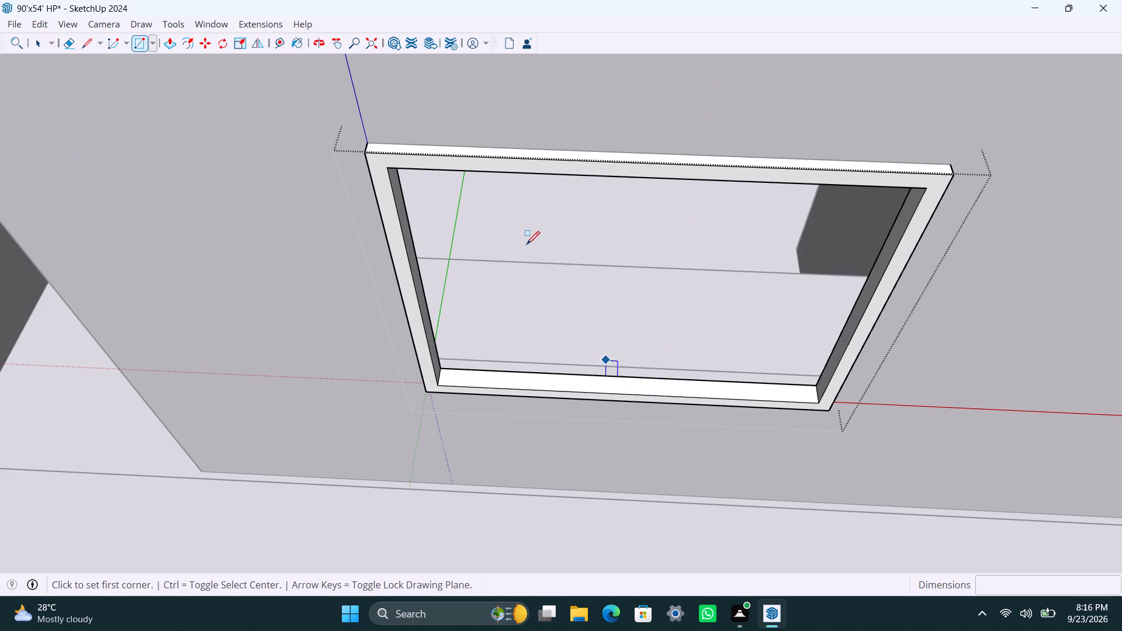
left_click(388, 165)
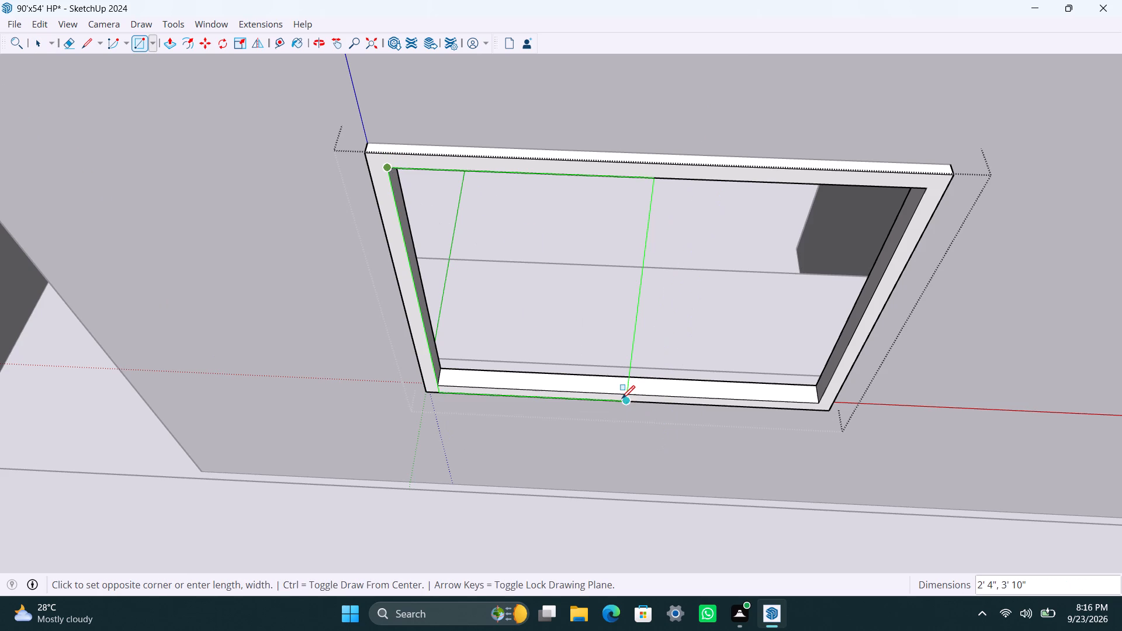
left_click(623, 393)
key("space")
left_click(690, 382)
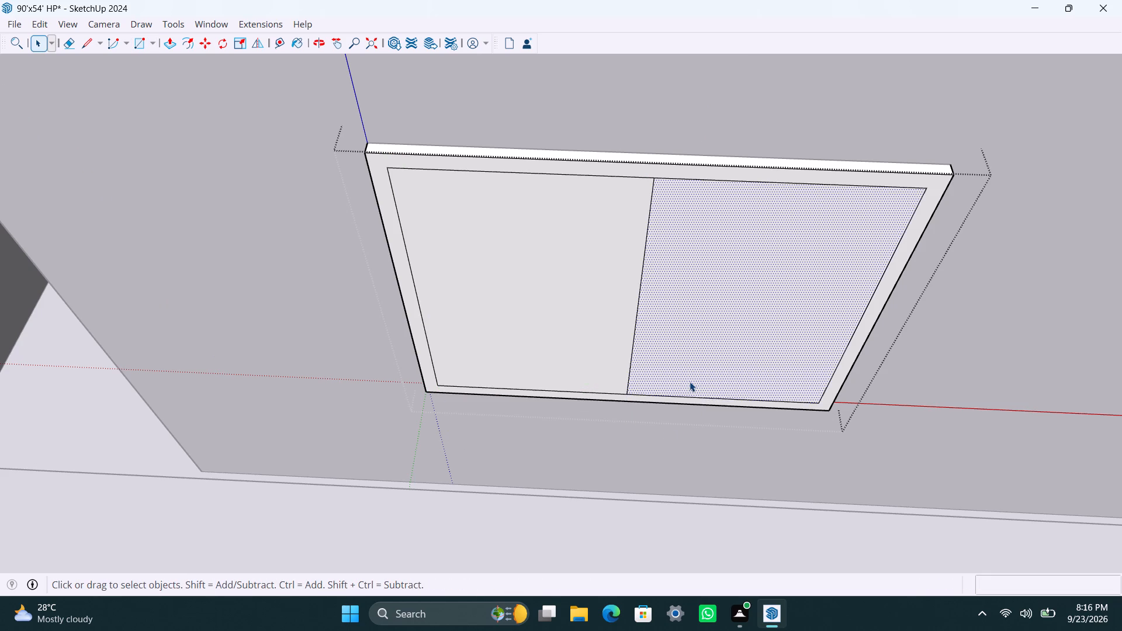
key("Delete")
double_click(627, 366)
right_click(624, 359)
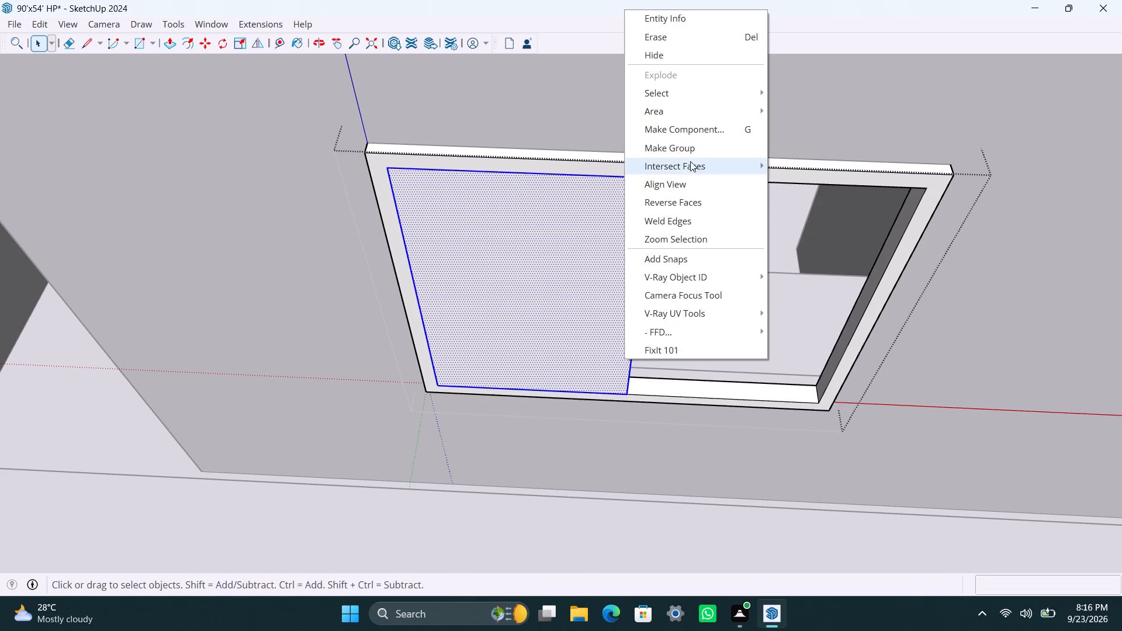
left_click(689, 152)
Open the pane group, extrude its face 8 mm and leave the group.
triple_click(590, 285)
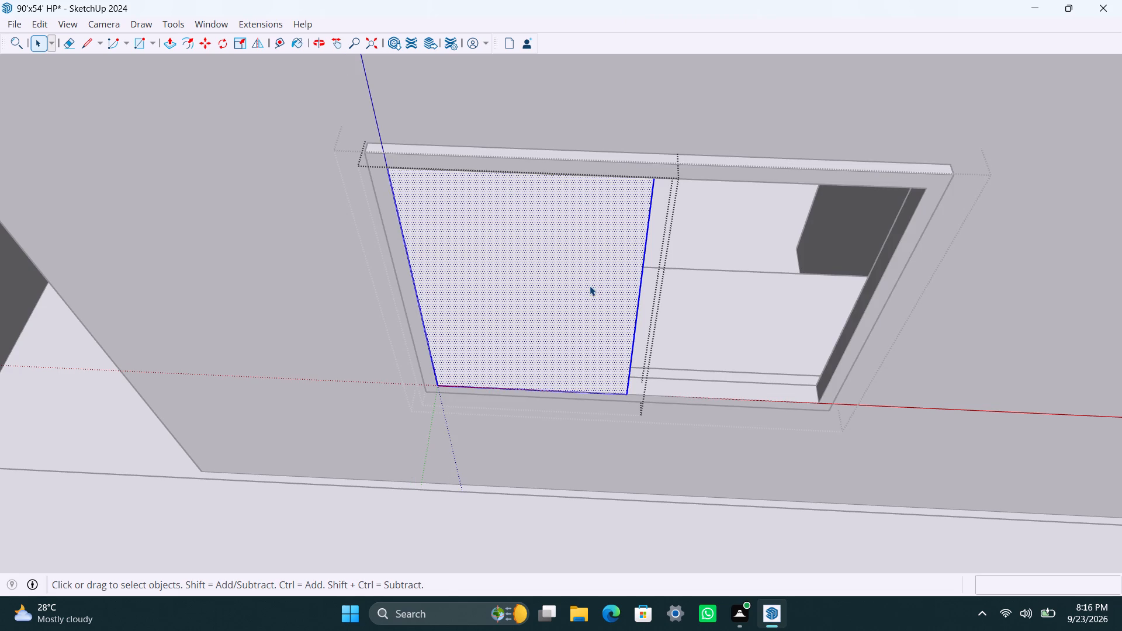
key("p")
left_click(590, 286)
type("8MM")
key("Return")
key("space")
left_click(781, 463)
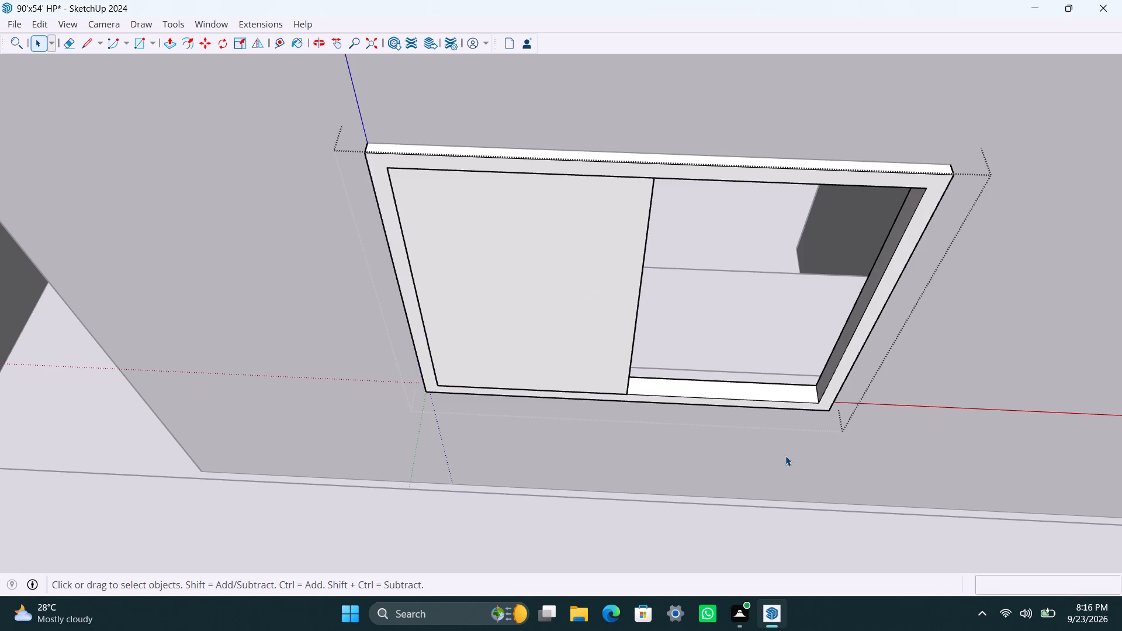
Move the pane about 1 13/16" back from the frame's front face, deeper into the window frame.
scroll(785, 456, "down", 2)
middle_click_drag(773, 442, 506, 433)
scroll(555, 438, "up", 9)
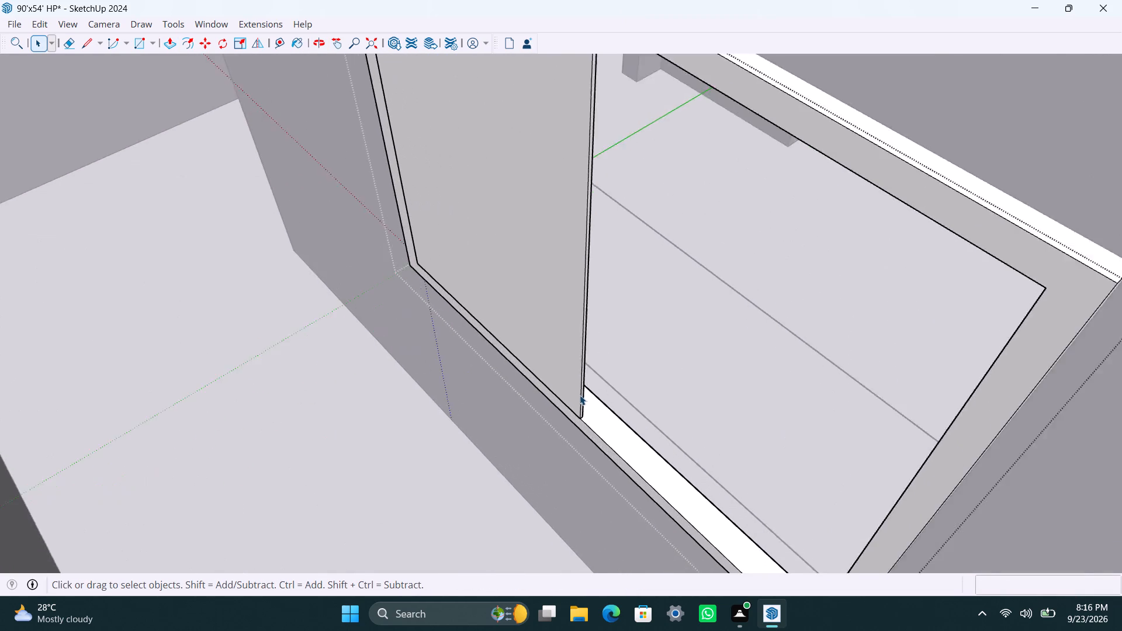
scroll(580, 395, "up", 2)
left_click(576, 395)
scroll(581, 418, "up", 6)
key("m")
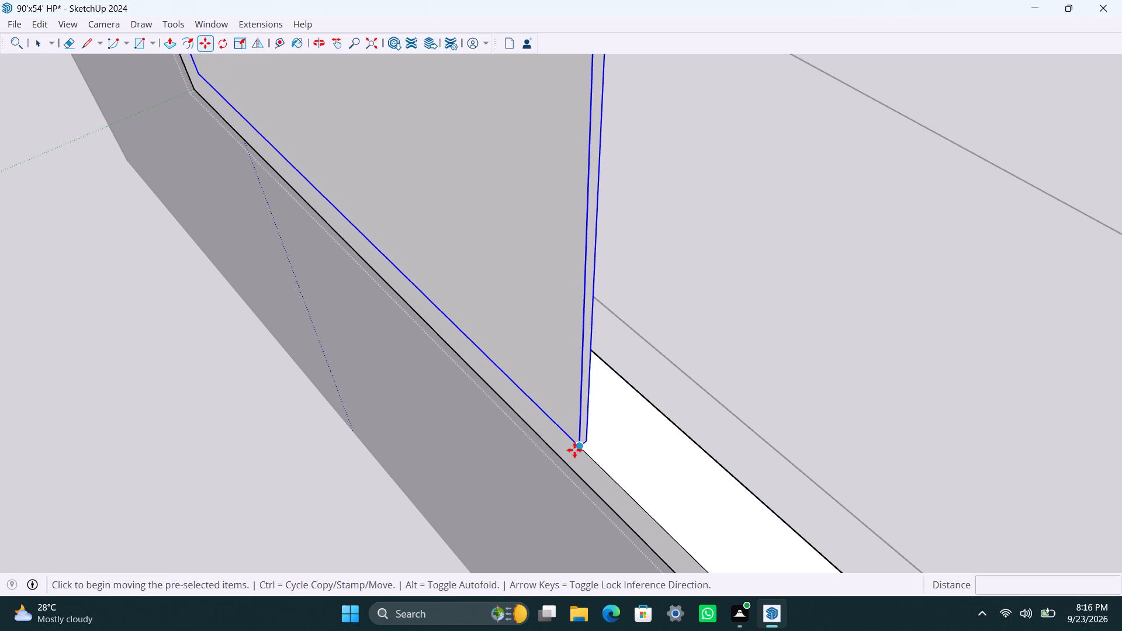
left_click(576, 445)
left_click(621, 417)
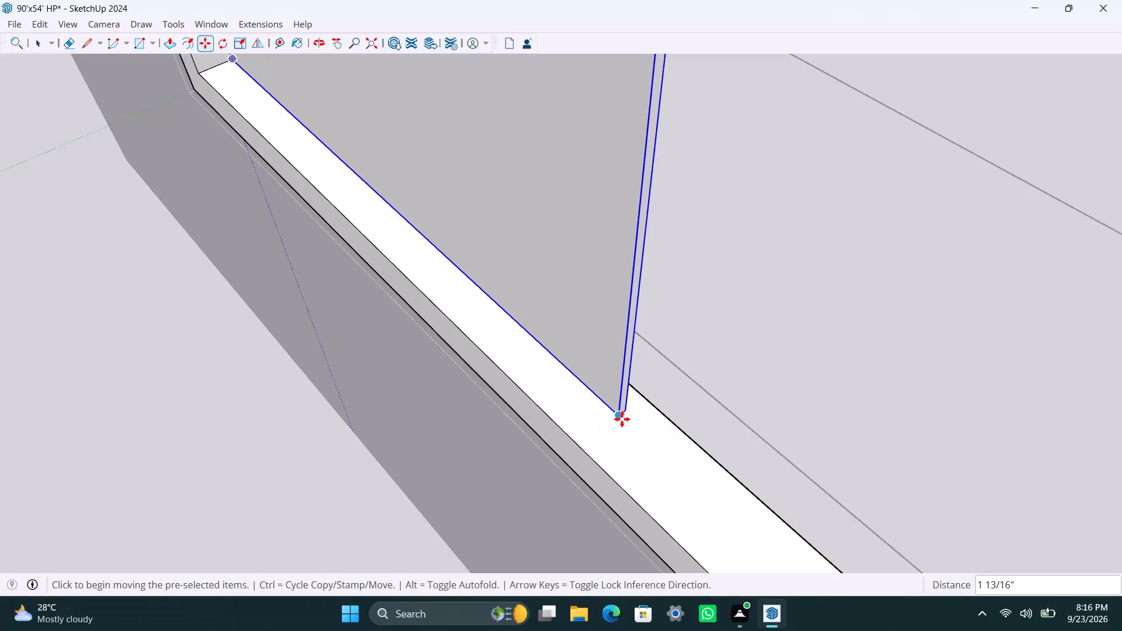
Copy the pane from its bottom corner to the far bottom inner corner of the frame, filling the window's other half.
scroll(621, 417, "down", 15)
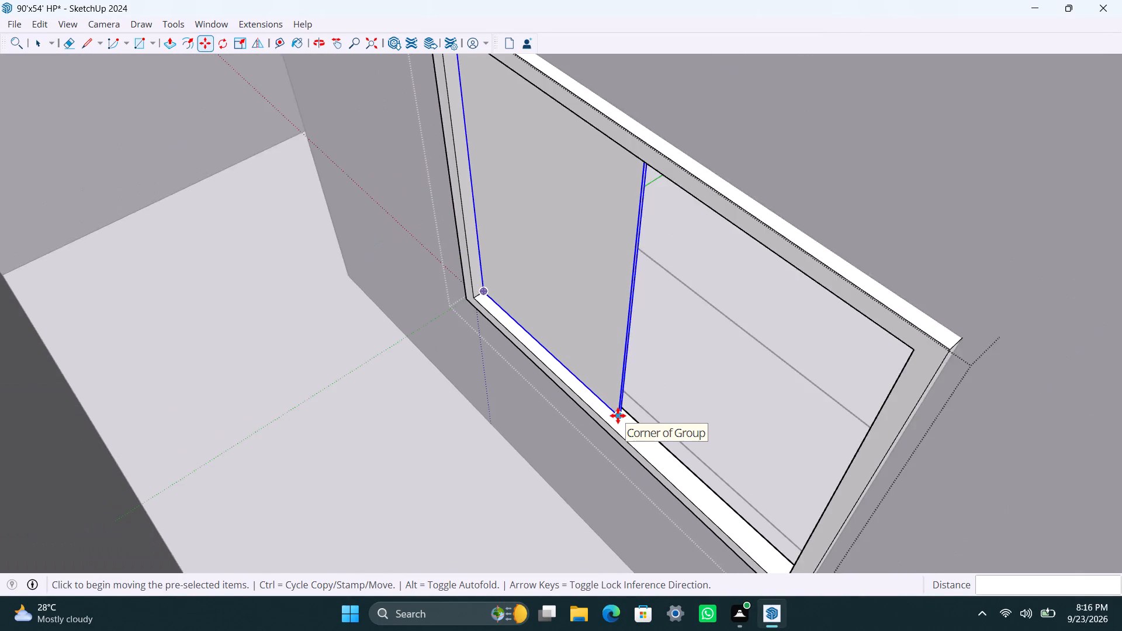
scroll(618, 415, "down", 1)
left_click(618, 415)
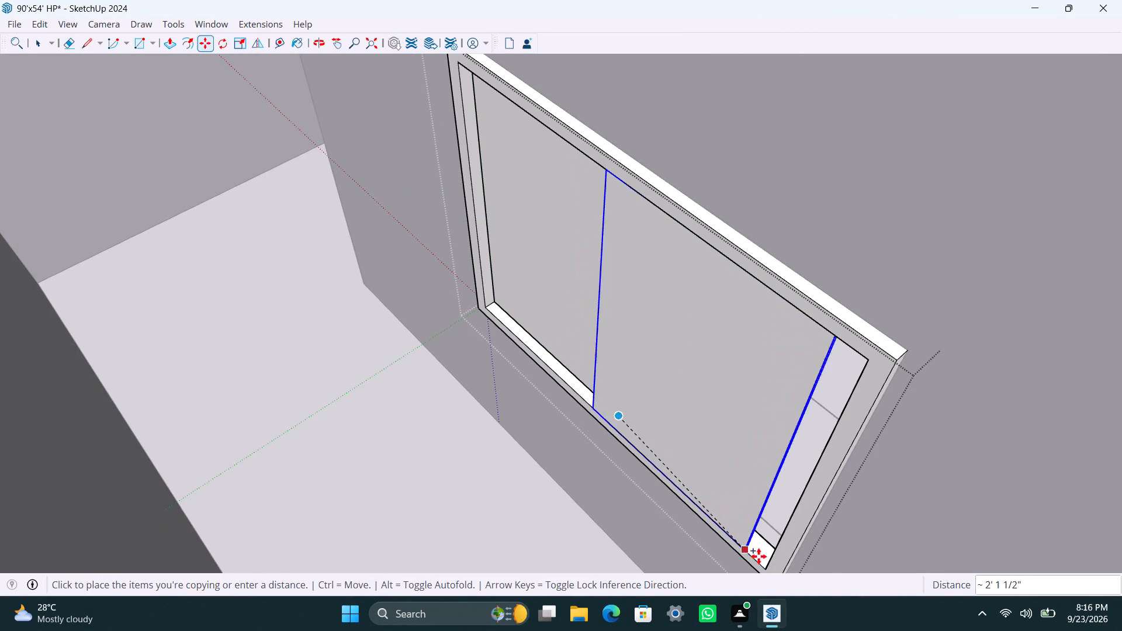
left_click(770, 564)
Move the copied pane so its back bottom corner meets the first pane's front bottom corner.
scroll(670, 480, "up", 13)
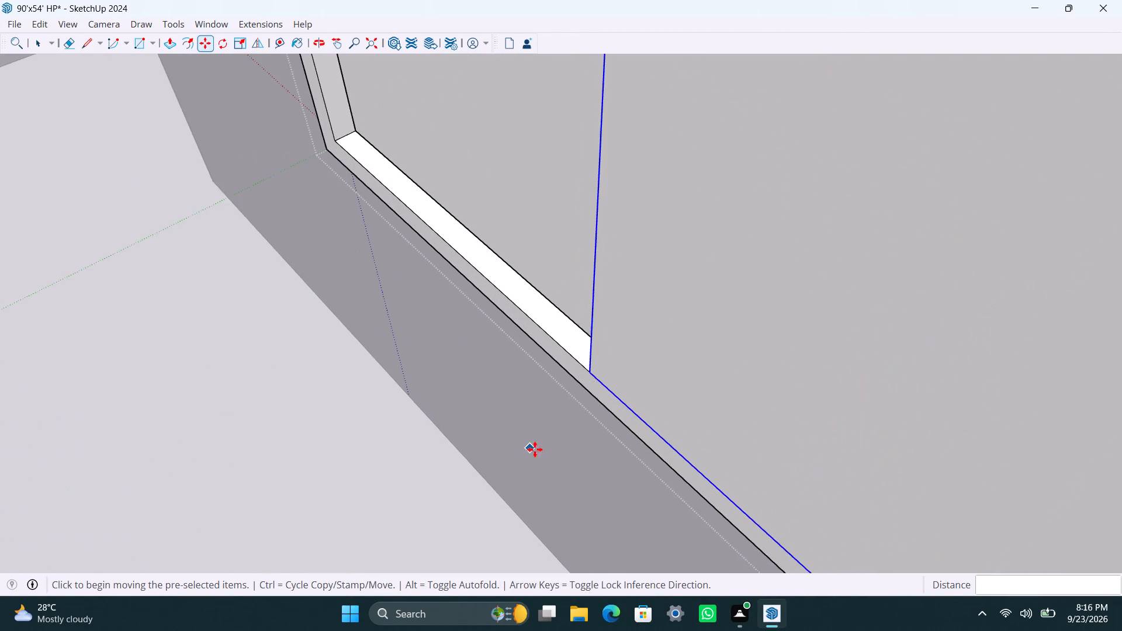
middle_click_drag(538, 449, 879, 549)
scroll(788, 388, "up", 10)
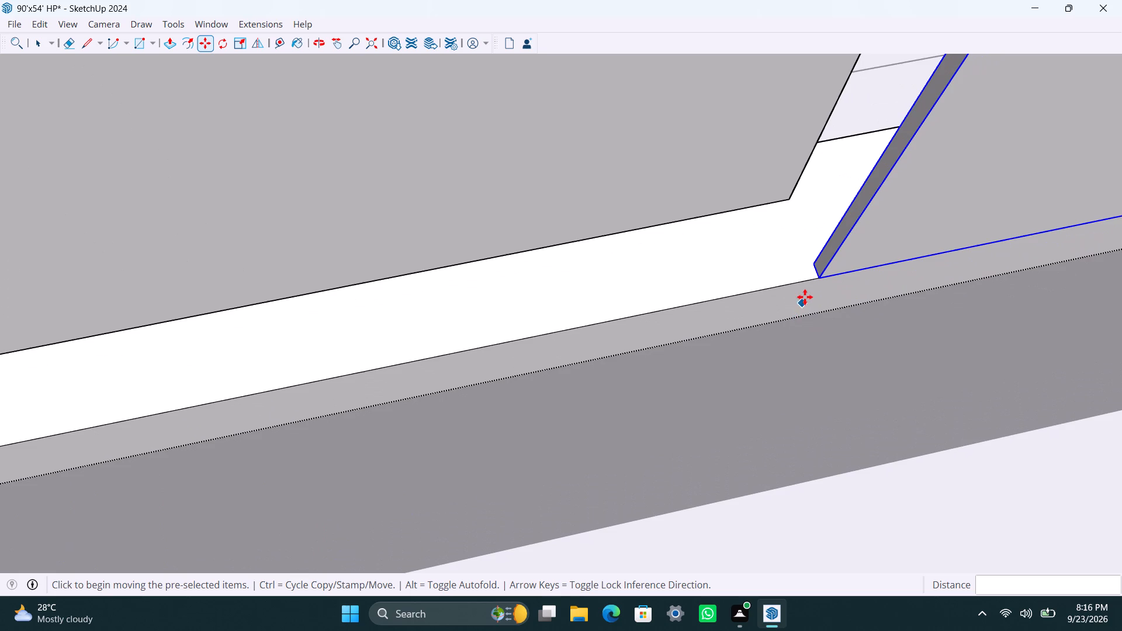
scroll(799, 316, "down", 3)
middle_click_drag(799, 330, 798, 383, "shift")
scroll(804, 360, "up", 2)
left_click(809, 342)
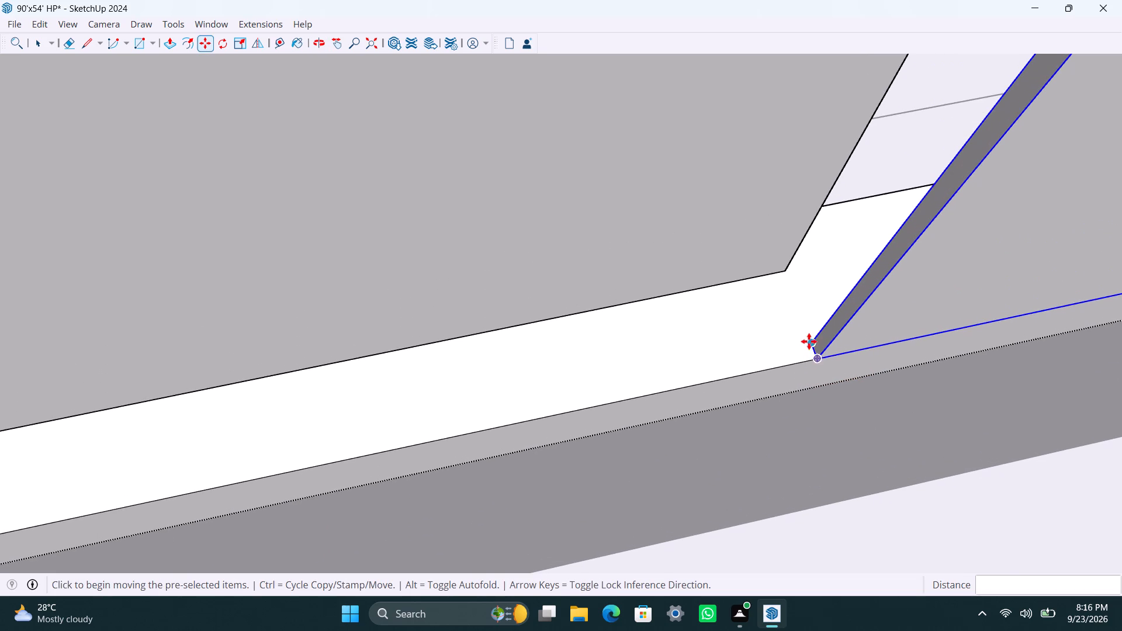
left_click(785, 265)
Save the model and leave the wide window group.
scroll(759, 310, "down", 4)
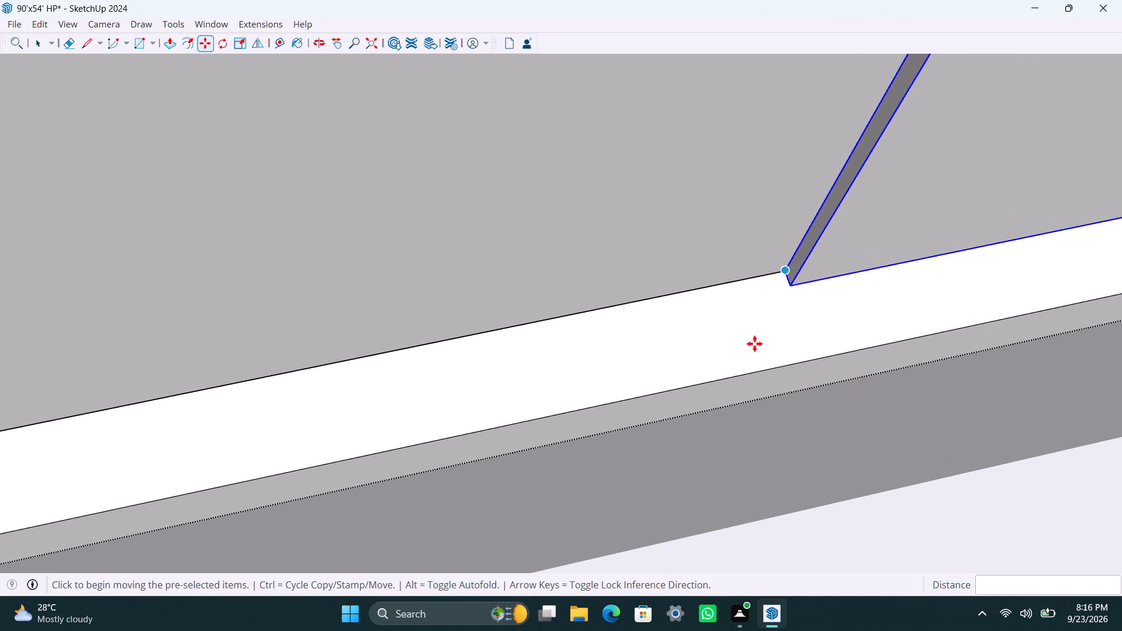
scroll(754, 344, "down", 14)
key("ctrl+s")
key("space")
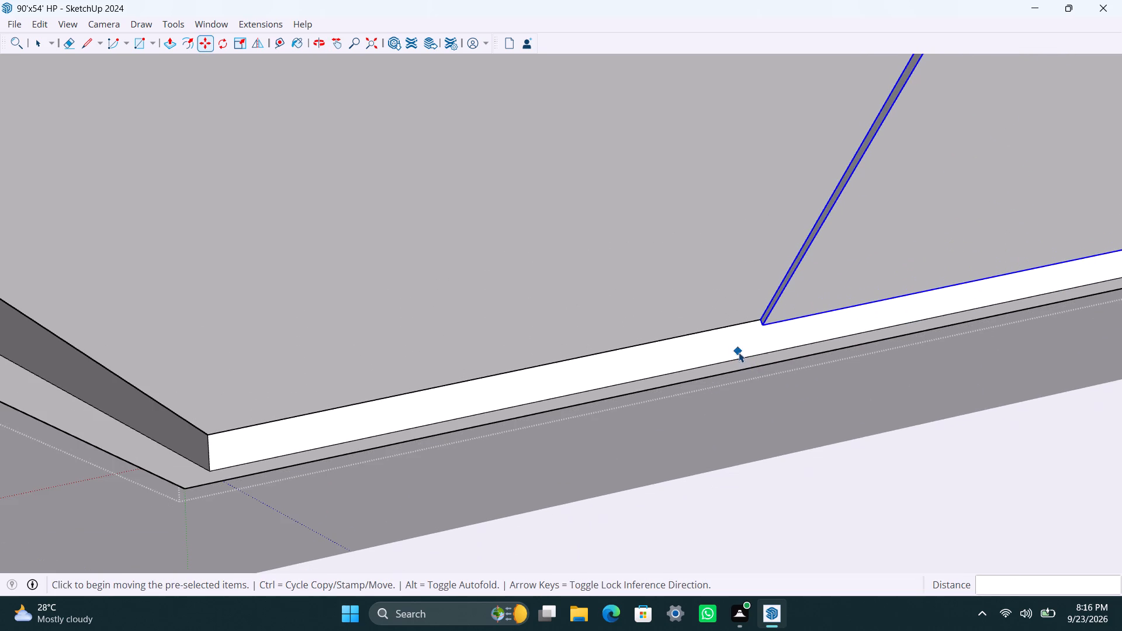
scroll(707, 390, "down", 20)
scroll(707, 390, "down", 17)
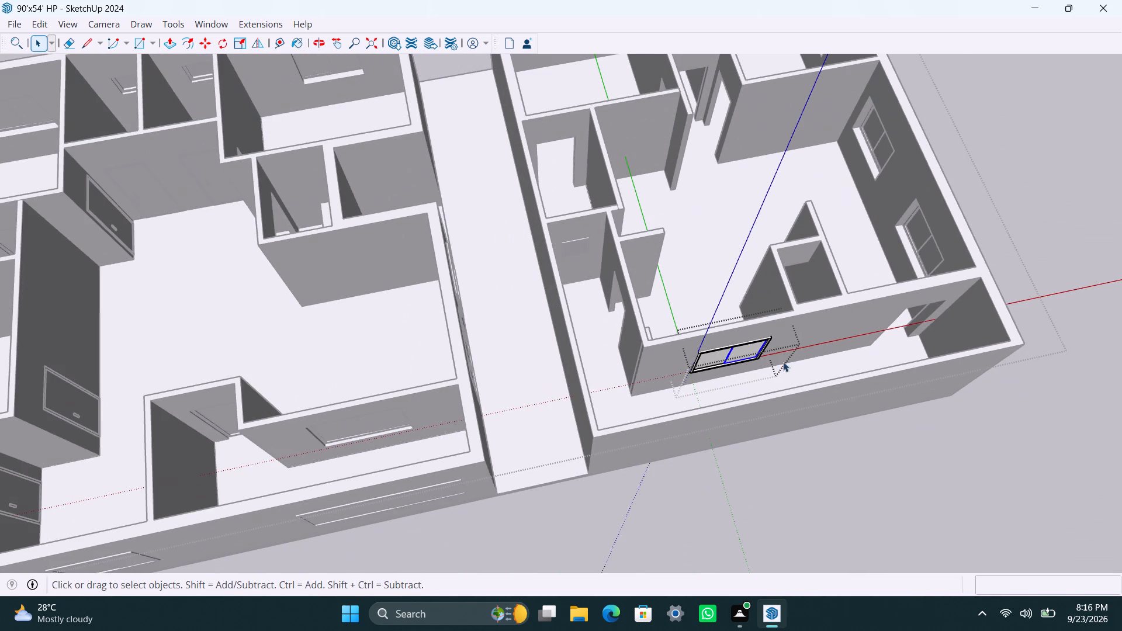
middle_click_drag(784, 359, 618, 387)
left_click(846, 265)
Draw a 7' by 3' rectangle over the room side of the door opening in the front inner wall and make it a group.
scroll(712, 336, "up", 3)
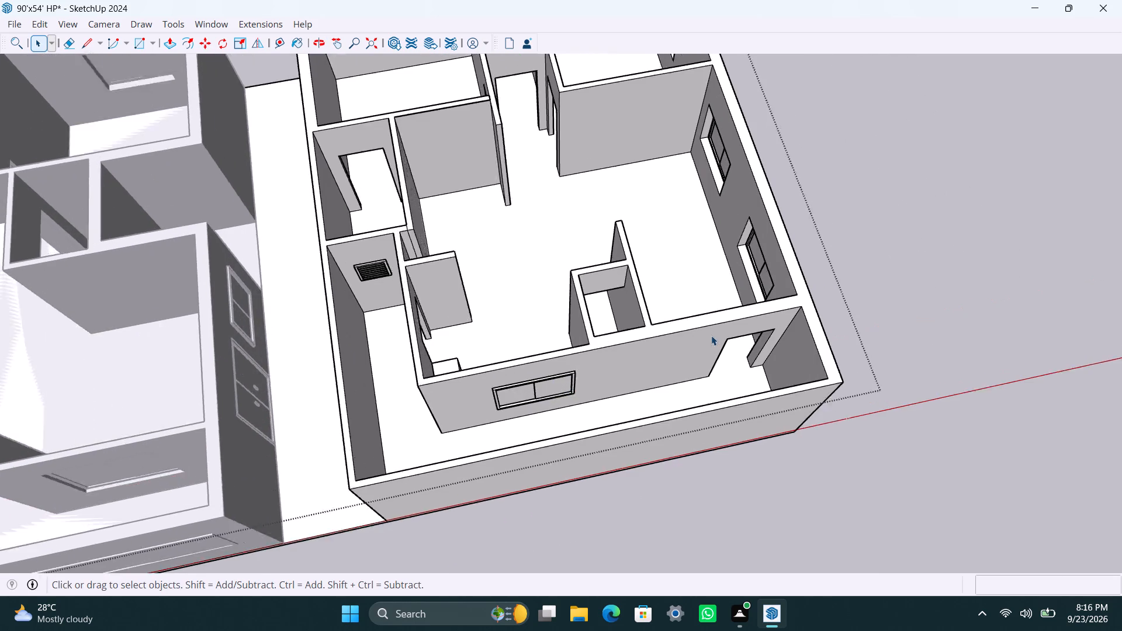
middle_click_drag(715, 368, 600, 330)
scroll(694, 395, "up", 2)
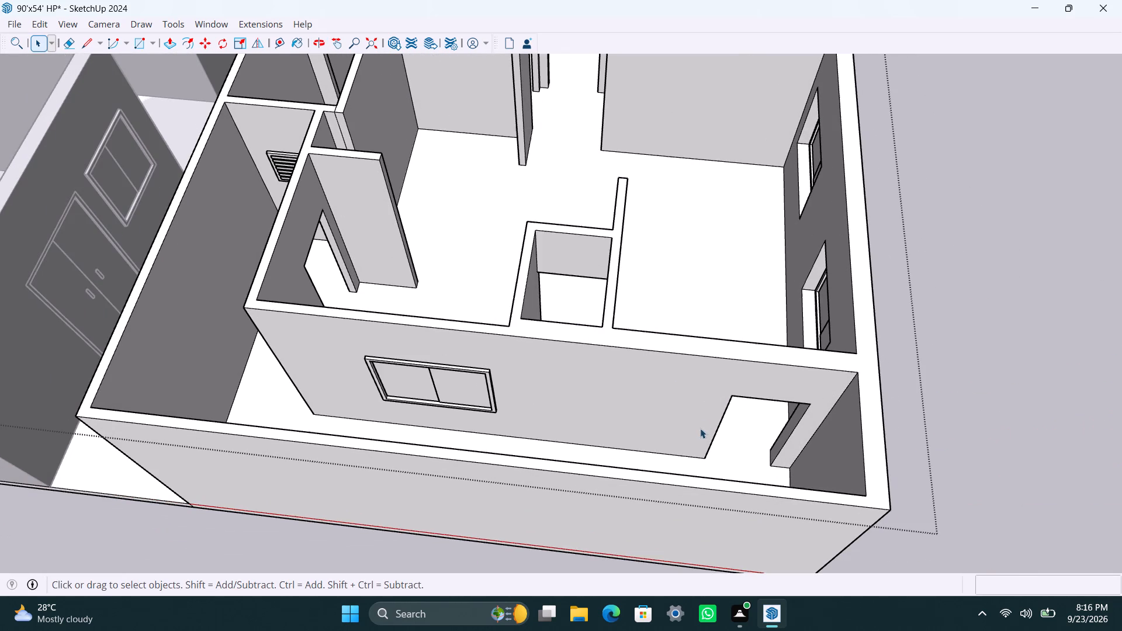
scroll(740, 403, "up", 2)
scroll(775, 379, "down", 3)
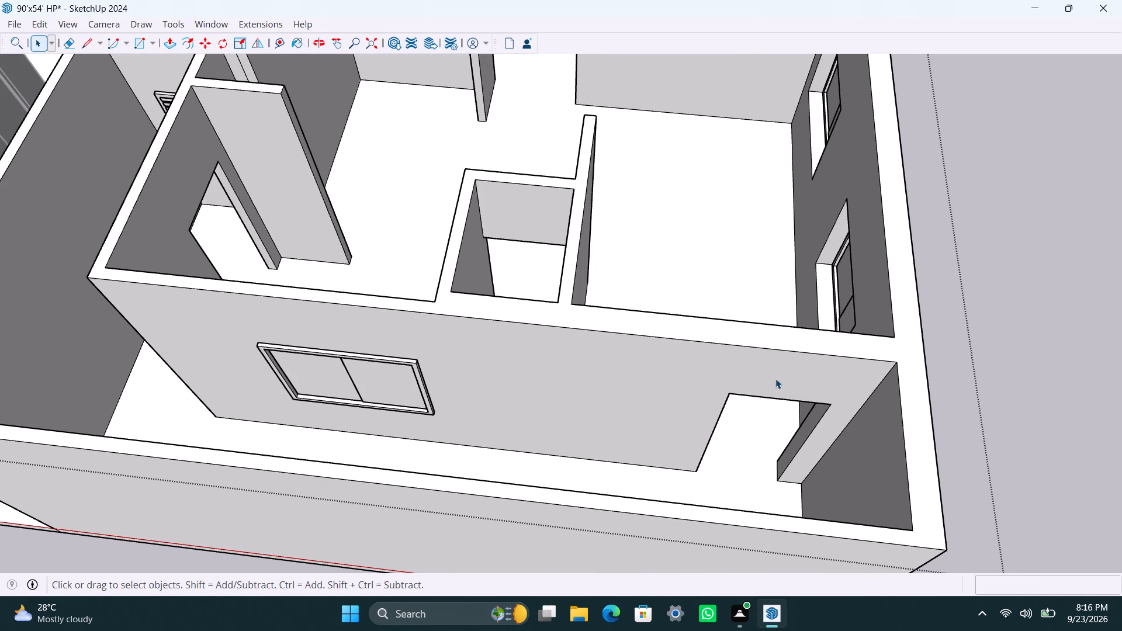
scroll(775, 379, "down", 1)
middle_click_drag(838, 376, 0, 432)
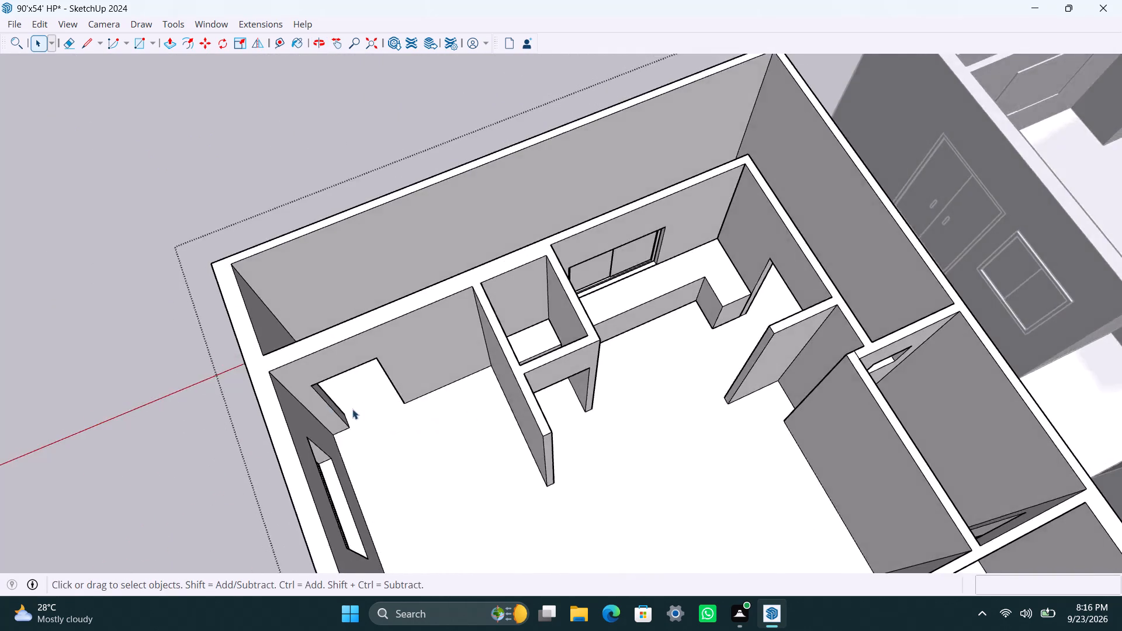
scroll(353, 410, "up", 2)
middle_click_drag(369, 421, 244, 313)
scroll(270, 301, "up", 3)
middle_click_drag(304, 307, 403, 384, "shift")
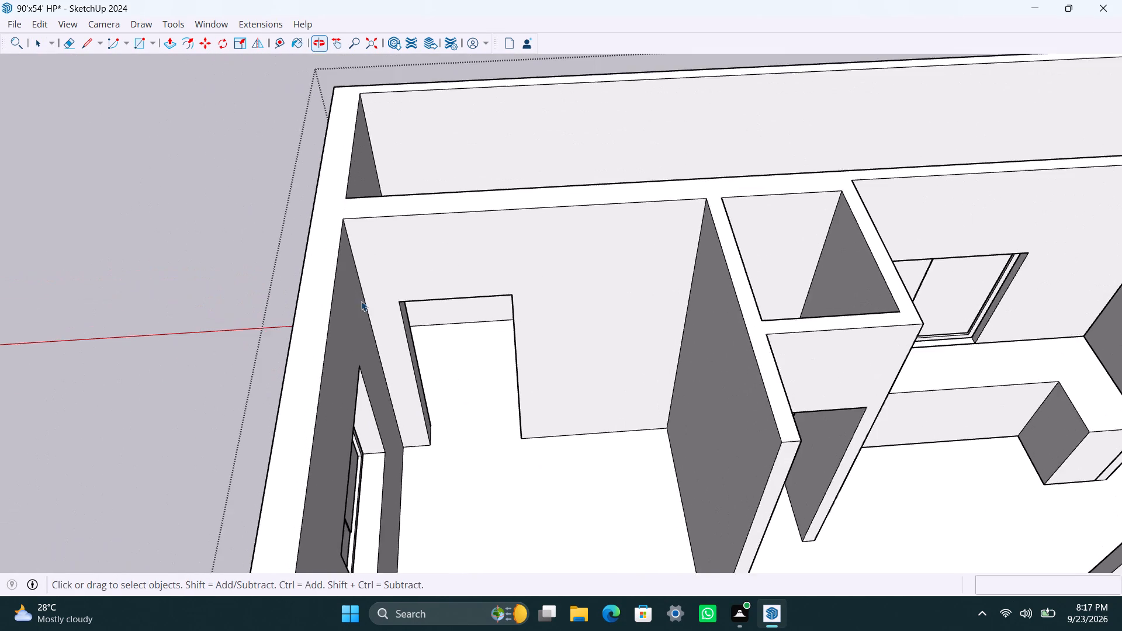
scroll(405, 305, "up", 2)
middle_click(406, 297)
key("r")
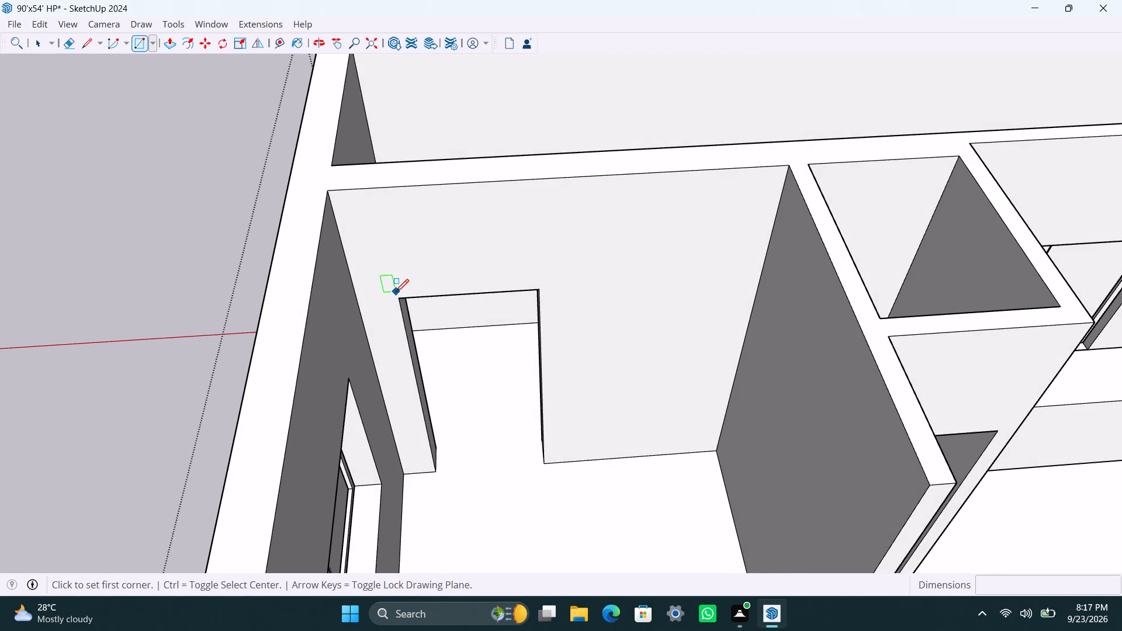
left_click(399, 299)
left_click(550, 464)
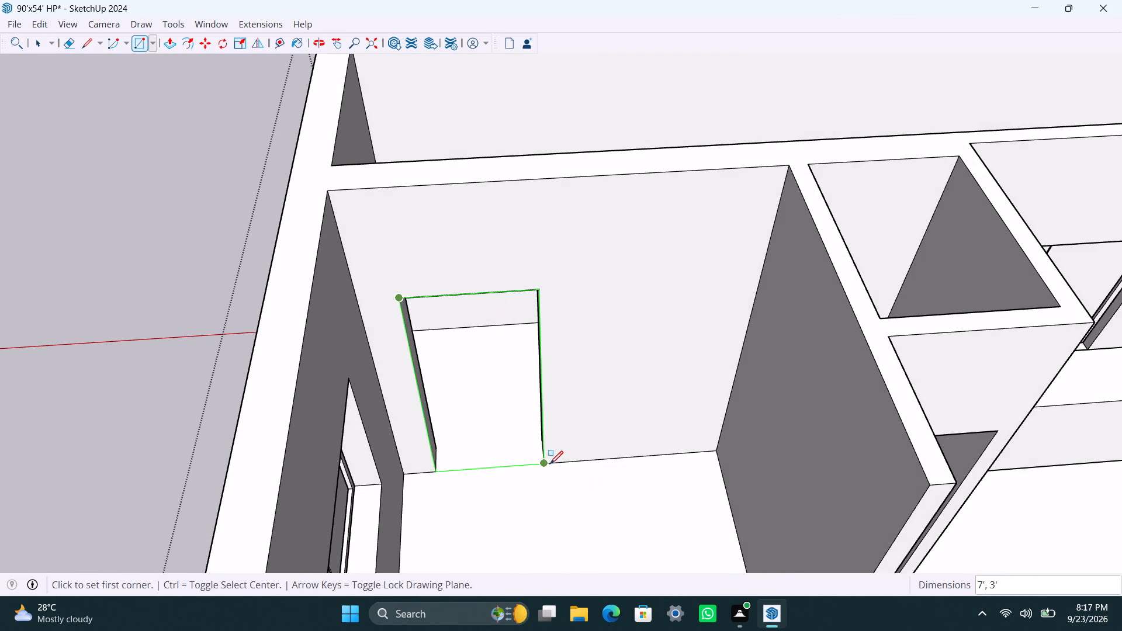
key("space")
double_click(484, 424)
right_click(484, 424)
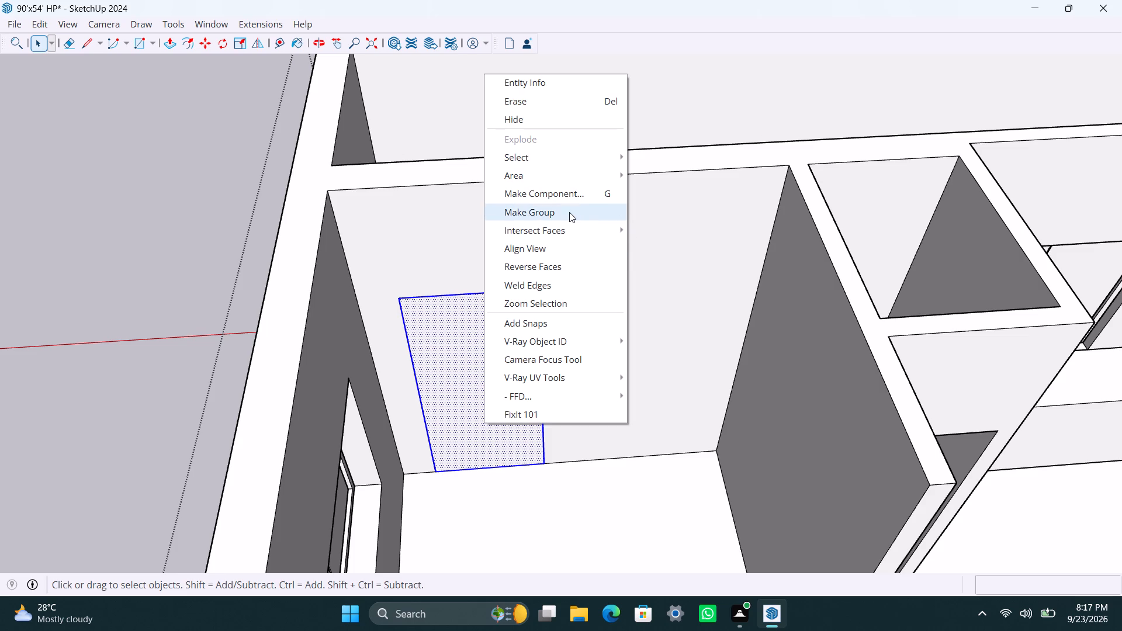
left_click(569, 212)
Open the new door group, offset the face's outline 2" inward and delete the inner face.
double_click(458, 344)
triple_click(441, 339)
left_click(442, 341)
scroll(435, 344, "up", 2)
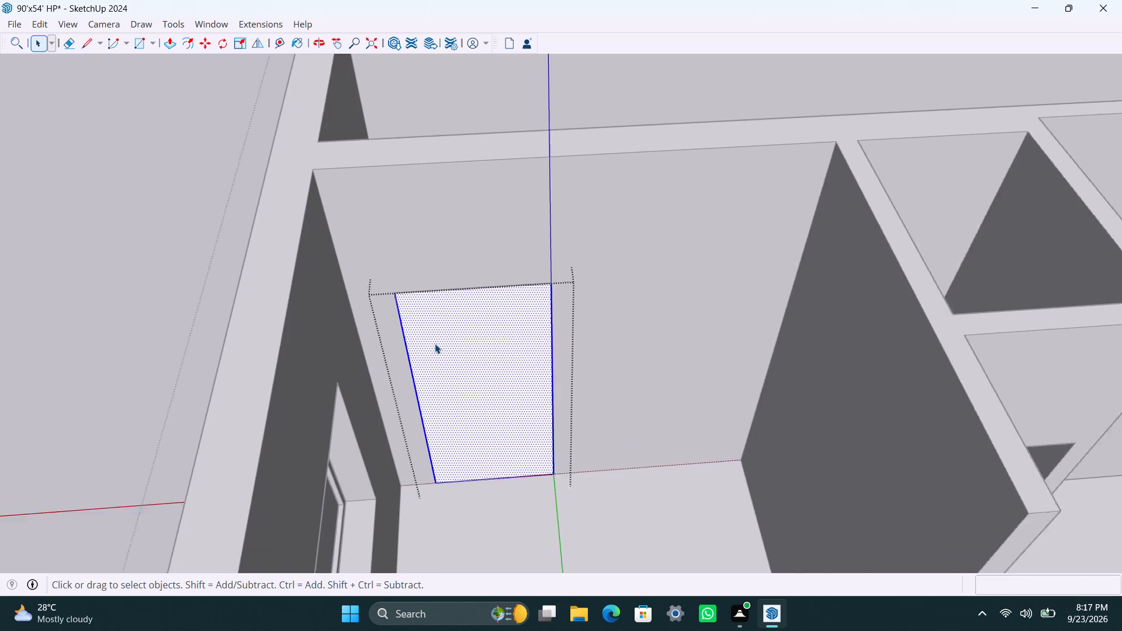
scroll(435, 344, "up", 1)
key("f")
left_click(424, 335)
type("2\"")
key("Return")
key("space")
left_click(460, 383)
key("Delete")
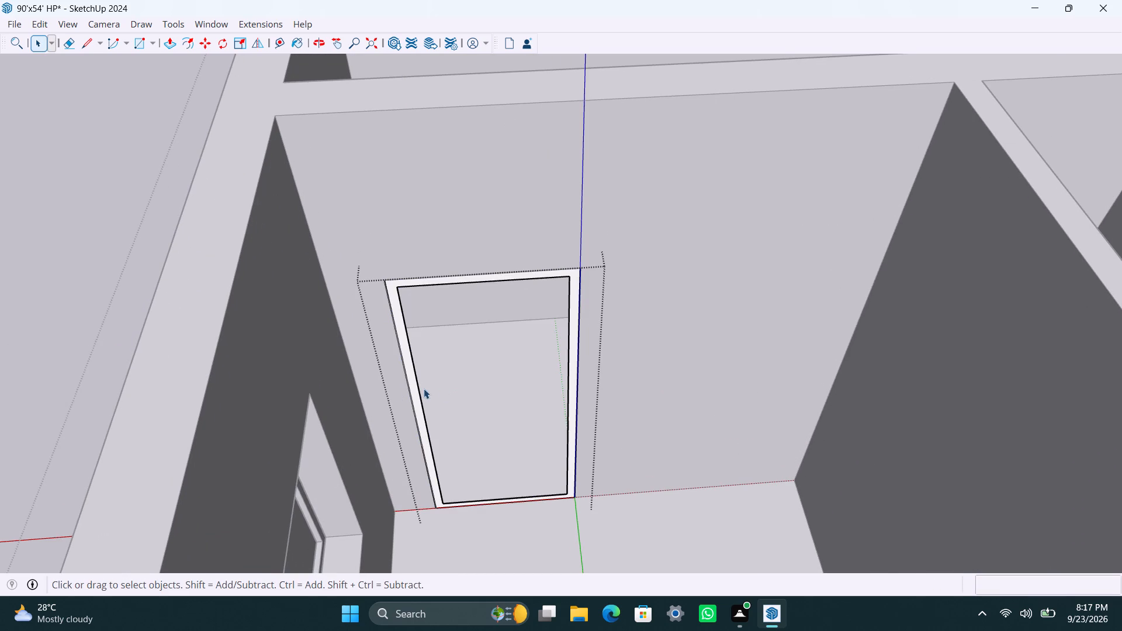
Extrude the door frame's border 2.5" into the wall opening.
scroll(406, 387, "up", 4)
left_click(409, 376)
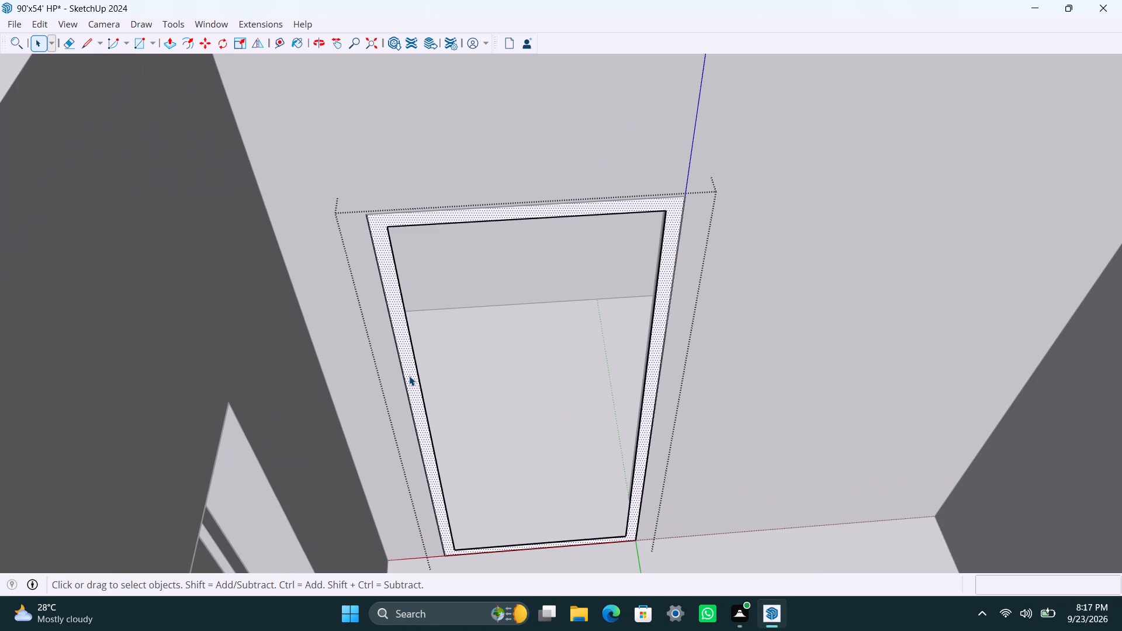
key("p")
left_click_drag(409, 376, 416, 363)
type("2.5\"")
key("Return")
key("space")
Draw a door panel rectangle between opposite inner corners of the door frame and make it a group.
key("r")
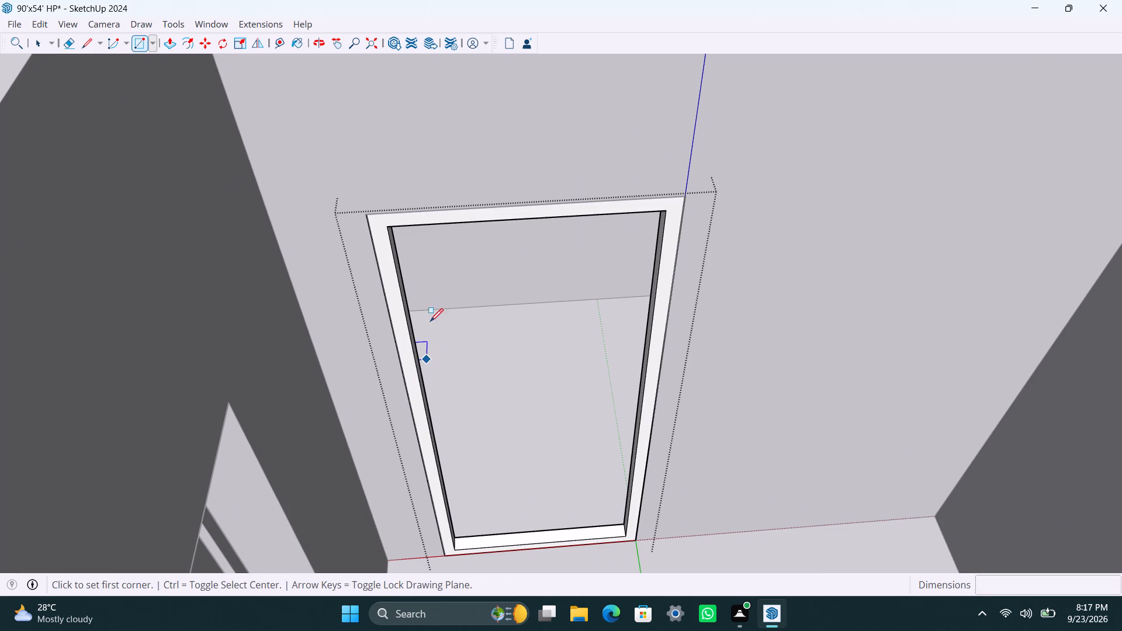
left_click(390, 226)
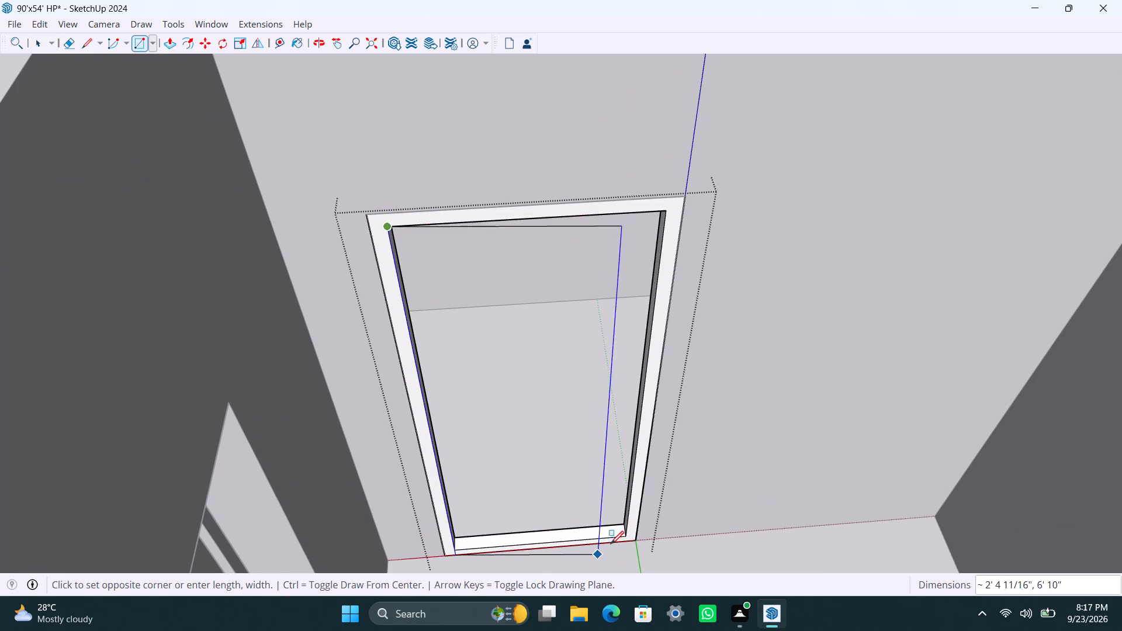
left_click(626, 532)
key("space")
double_click(573, 475)
right_click(573, 474)
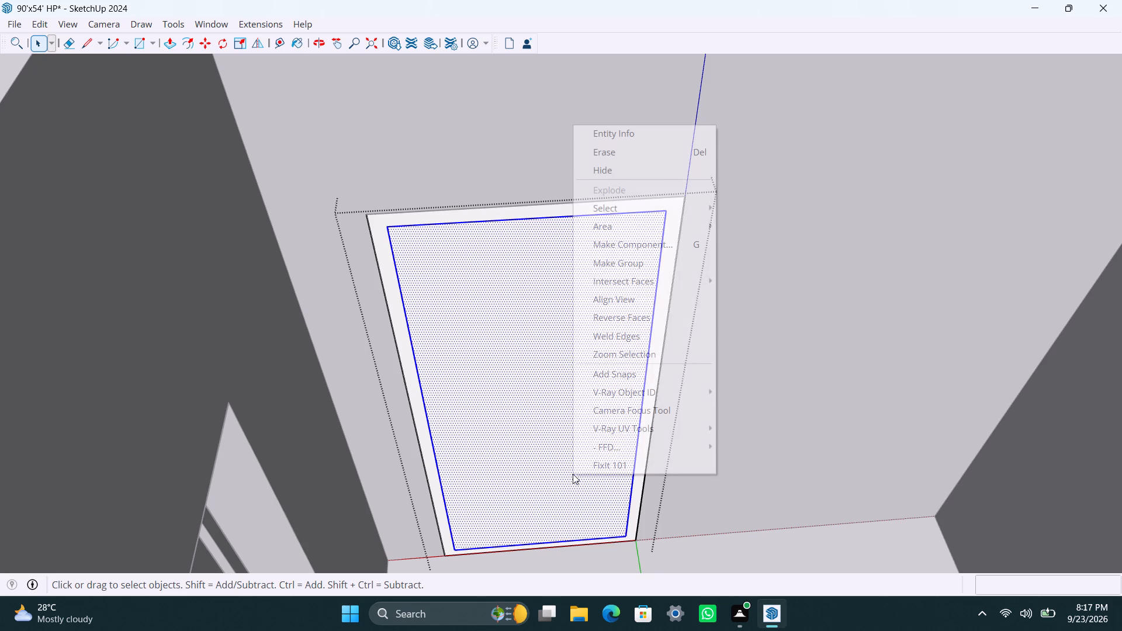
left_click(667, 257)
Open the door panel group and extrude its face 18 mm.
triple_click(548, 362)
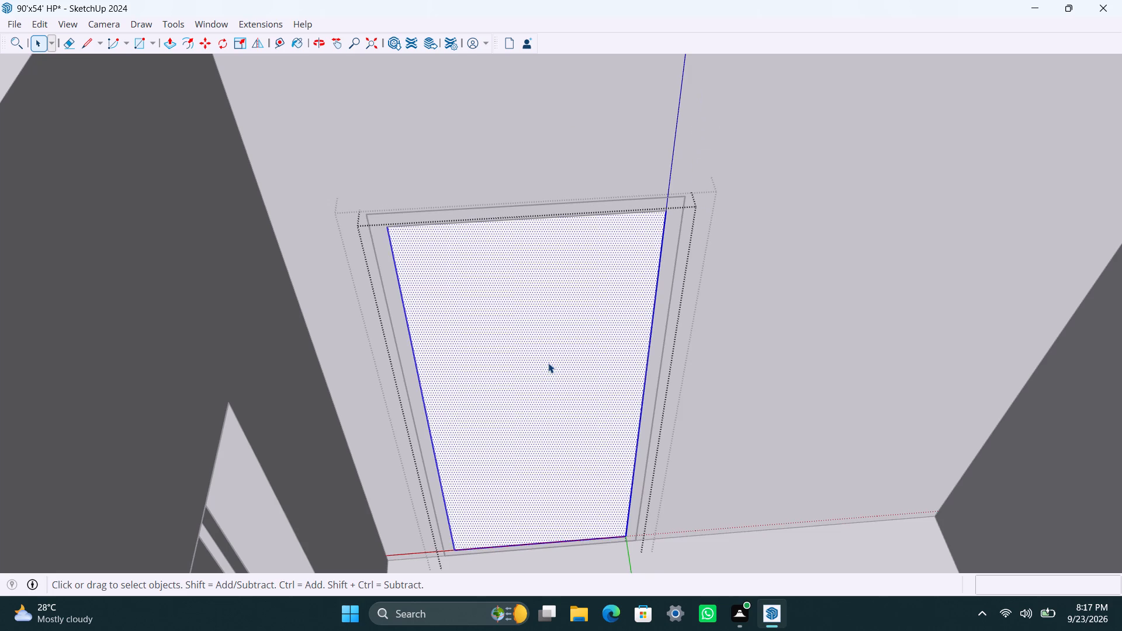
key("p")
left_click_drag(548, 363, 548, 345)
type("18MM")
key("Return")
key("space")
Place a horizontal guide 4' below the door panel's top edge and another guide 8" above that one.
type("T")
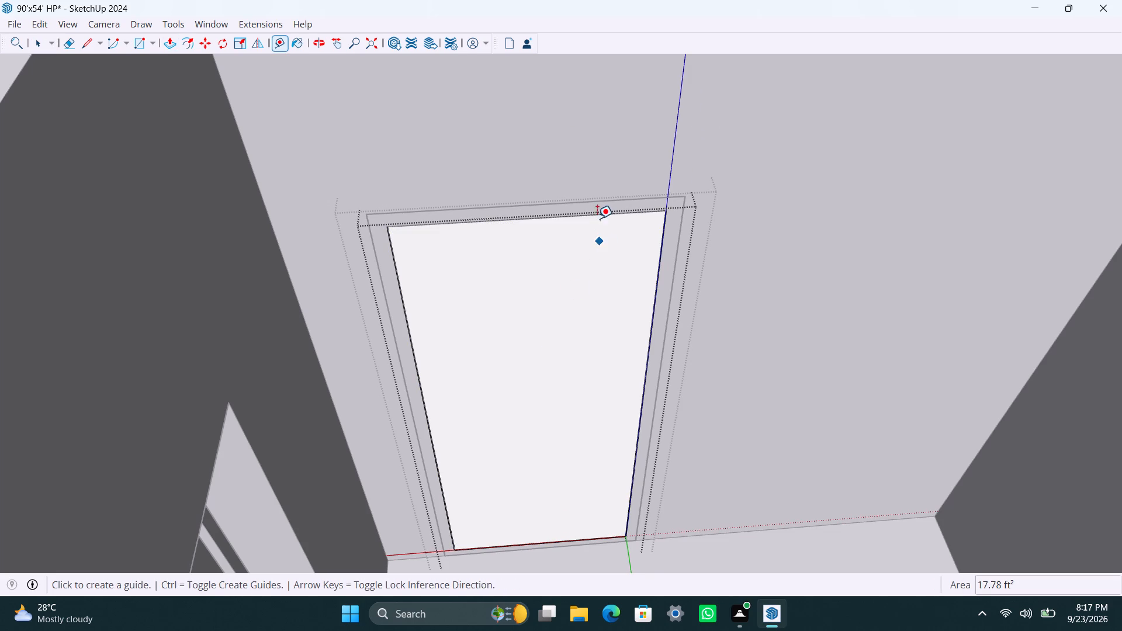
left_click(596, 217)
key("4")
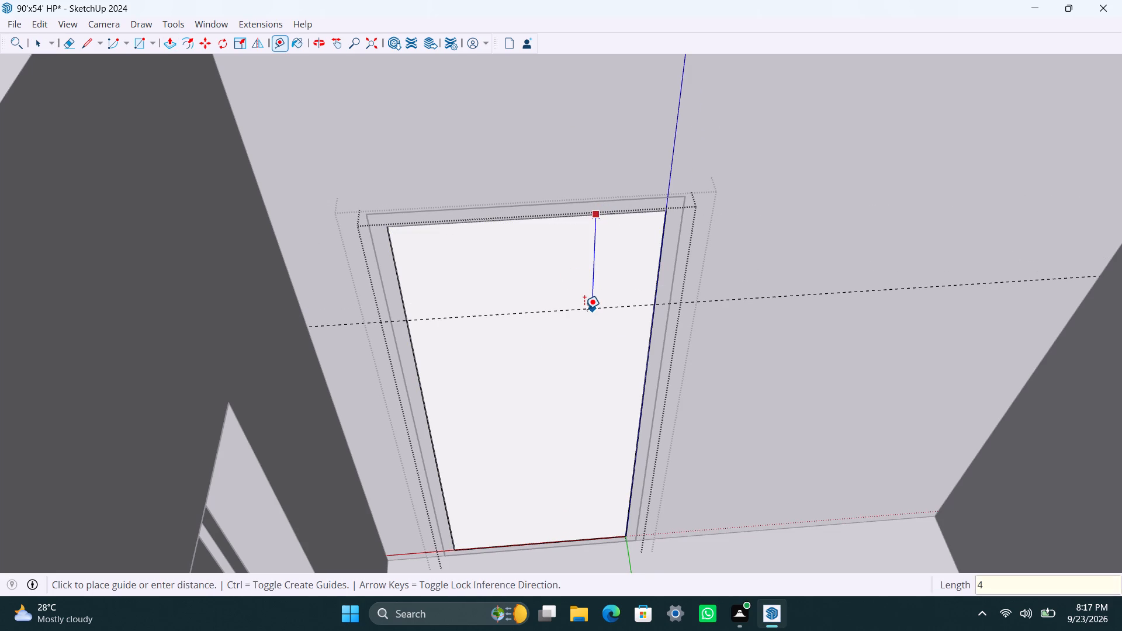
key("apostrophe")
key("Return")
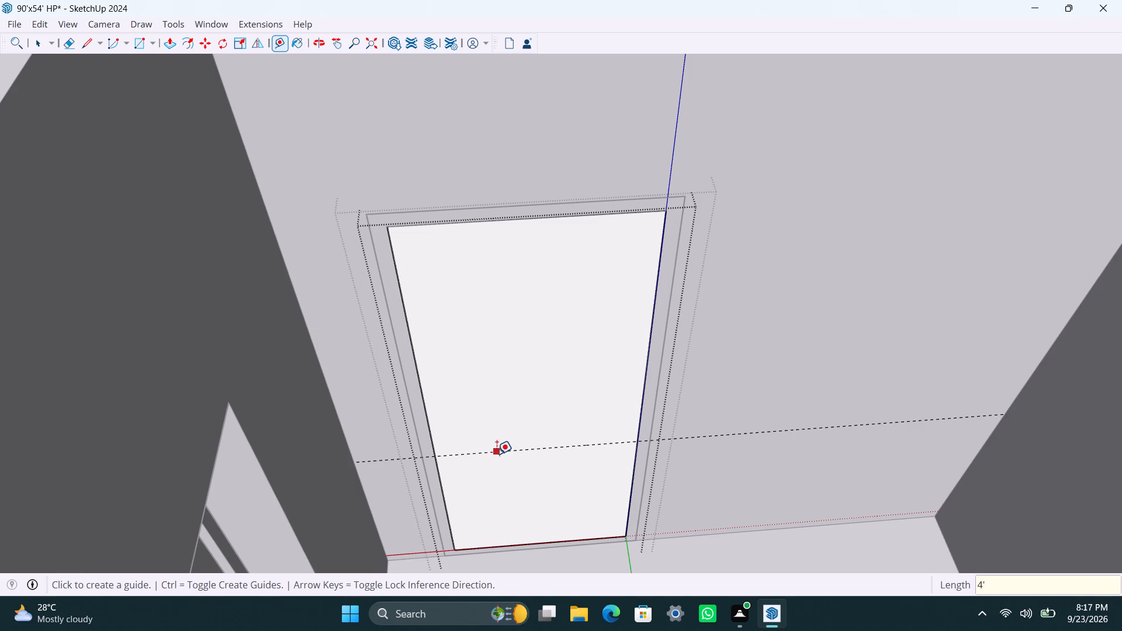
left_click(497, 453)
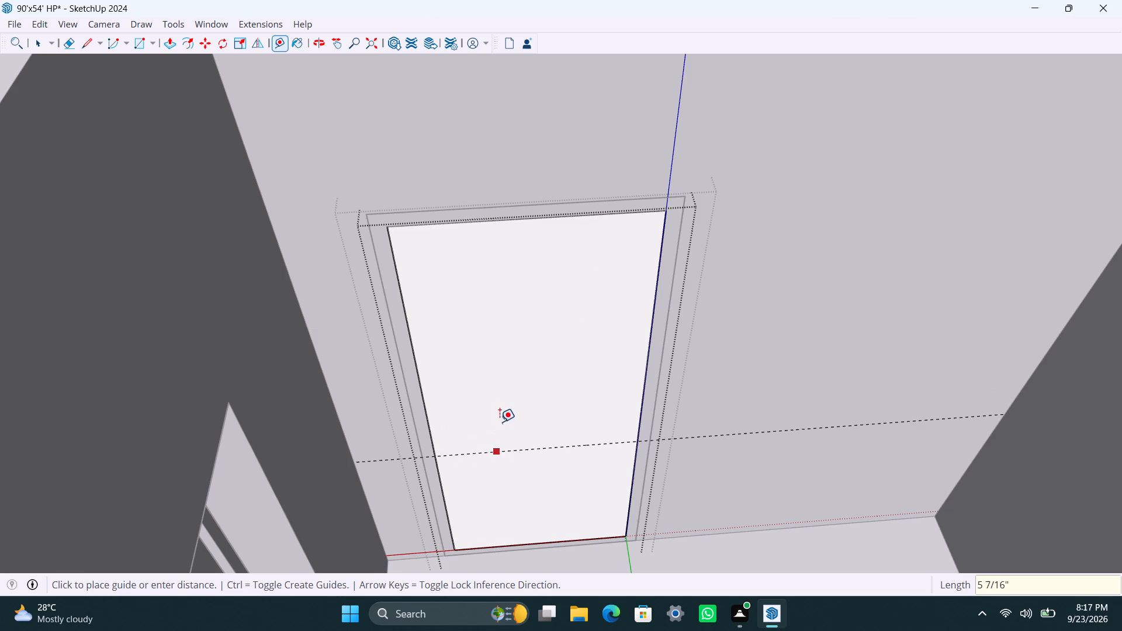
type("8\"")
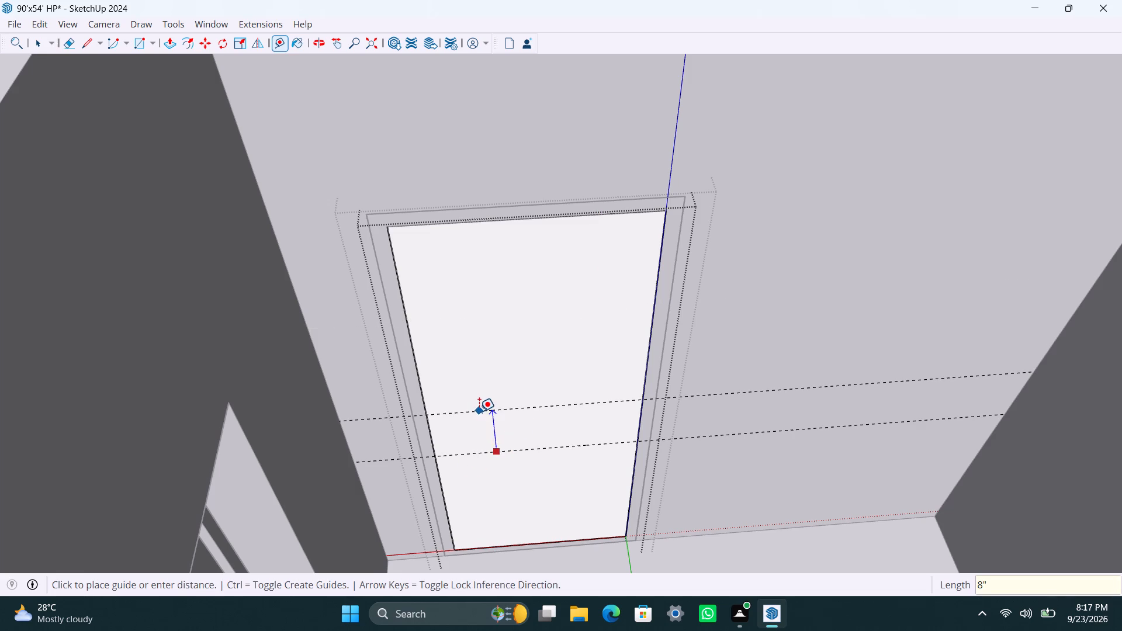
key("Return")
key("space")
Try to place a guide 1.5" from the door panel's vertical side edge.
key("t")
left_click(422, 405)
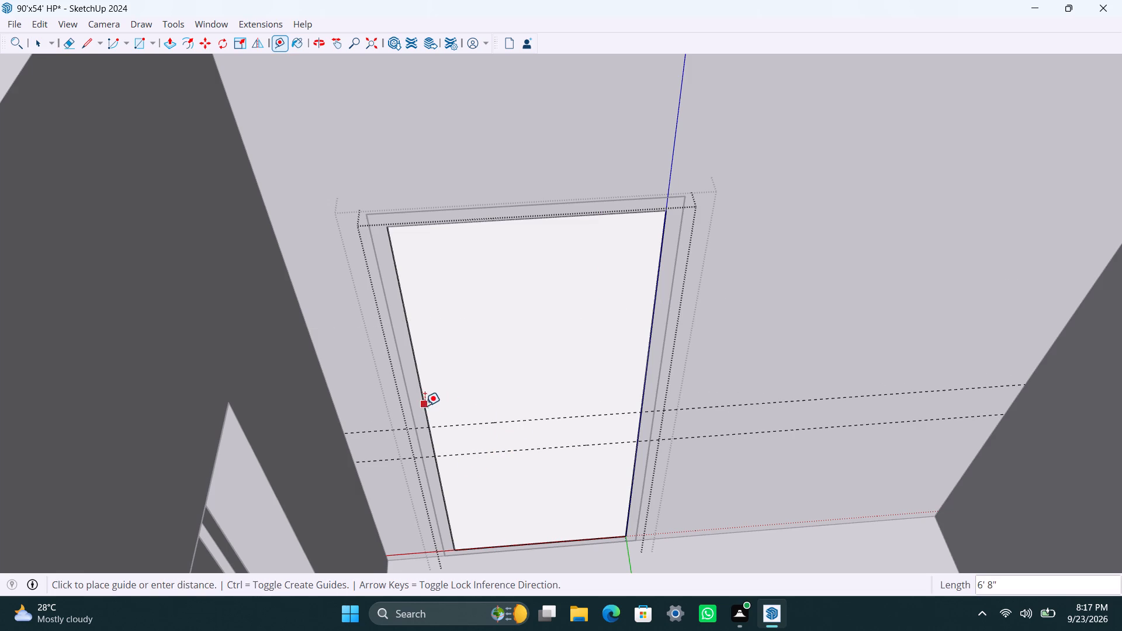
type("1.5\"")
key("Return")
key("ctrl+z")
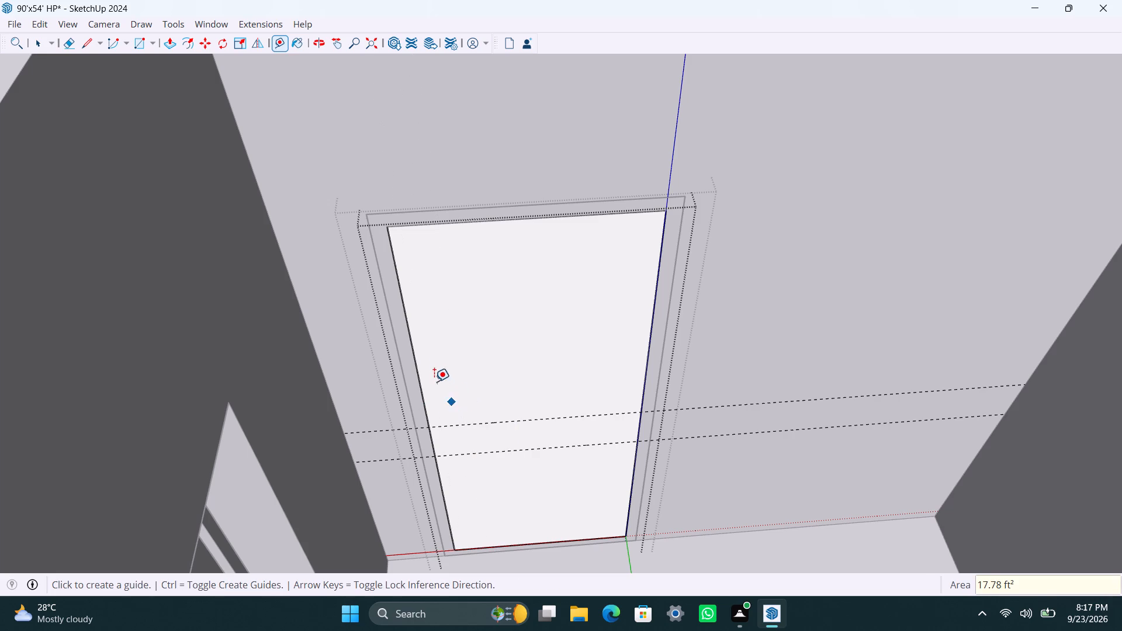
Place a vertical guide 6" inside the door panel's side edge and a second one 1.5" further in.
left_click(414, 363)
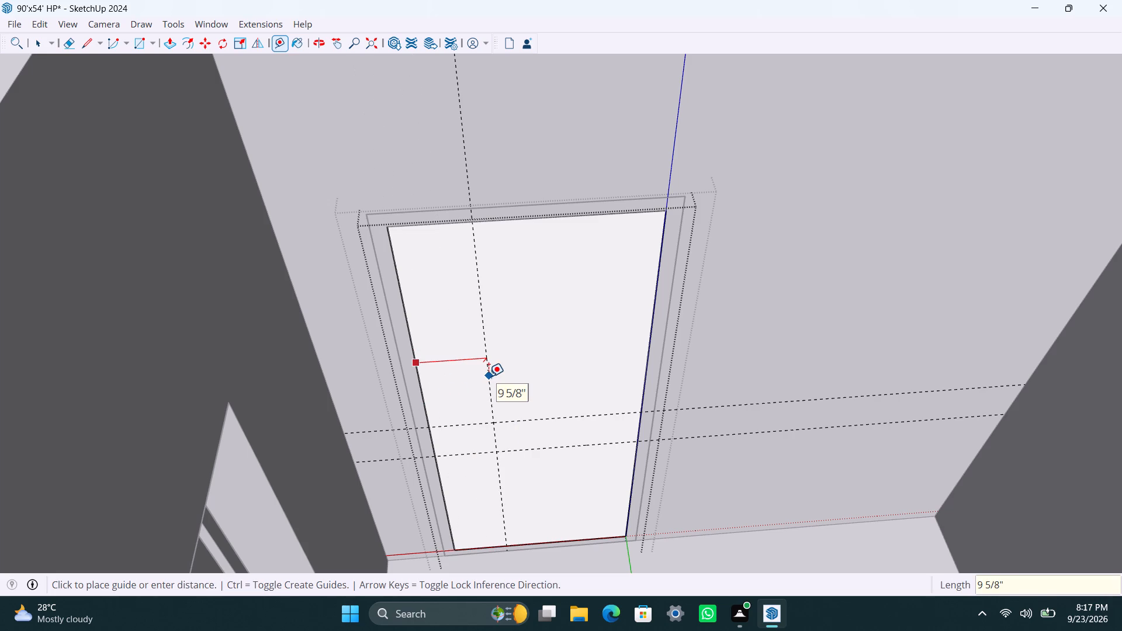
type("6\"")
key("Return")
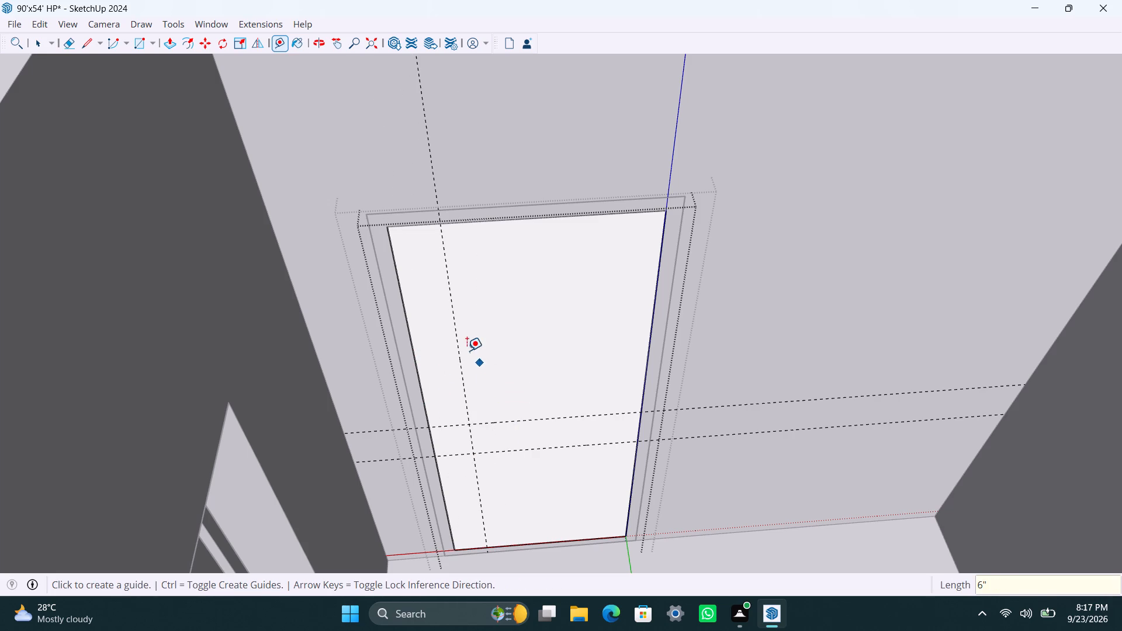
left_click(453, 342)
key("space")
key("t")
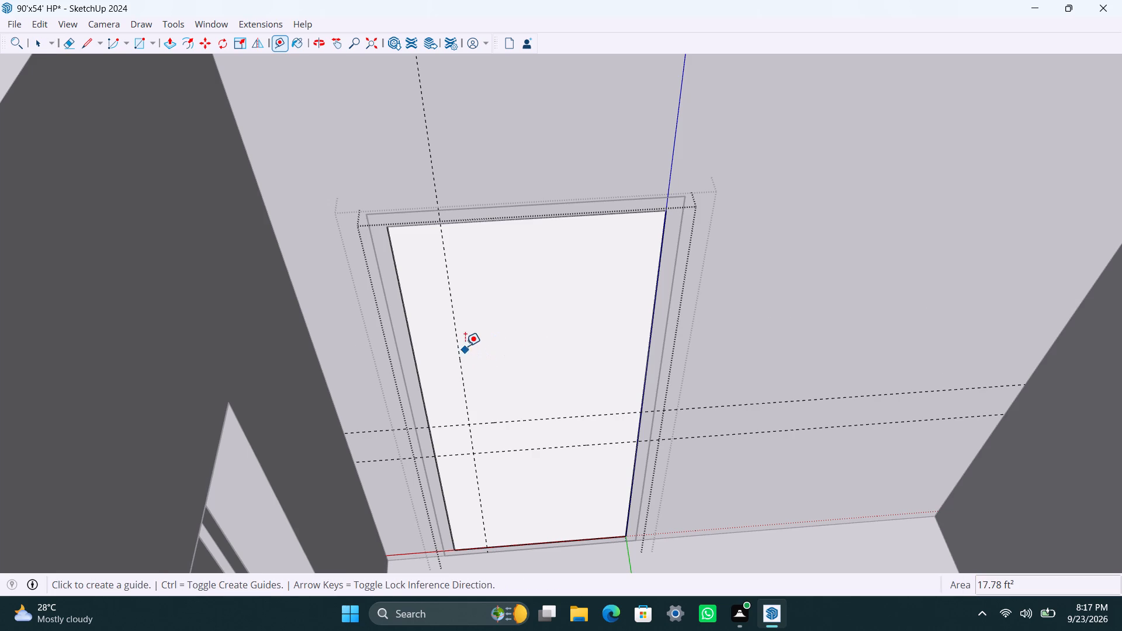
left_click(457, 335)
type("1.5\"")
key("Return")
key("space")
Draw a handle rectangle between the crossing guides on the door panel and make it a group.
scroll(439, 466, "up", 2)
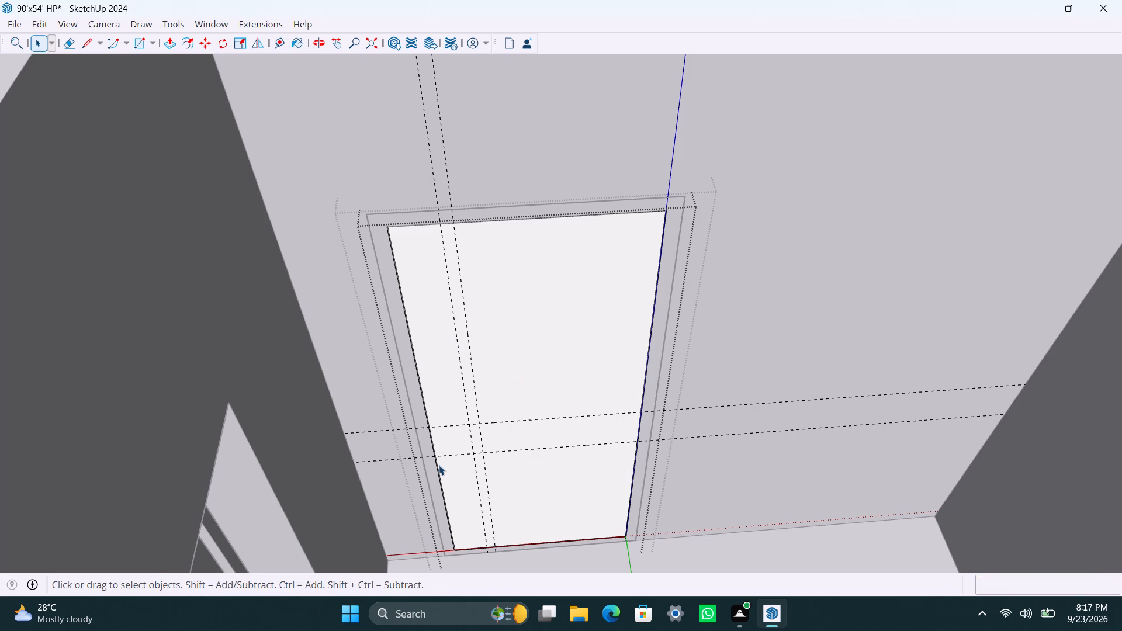
scroll(439, 465, "up", 1)
scroll(534, 448, "up", 3)
key("r")
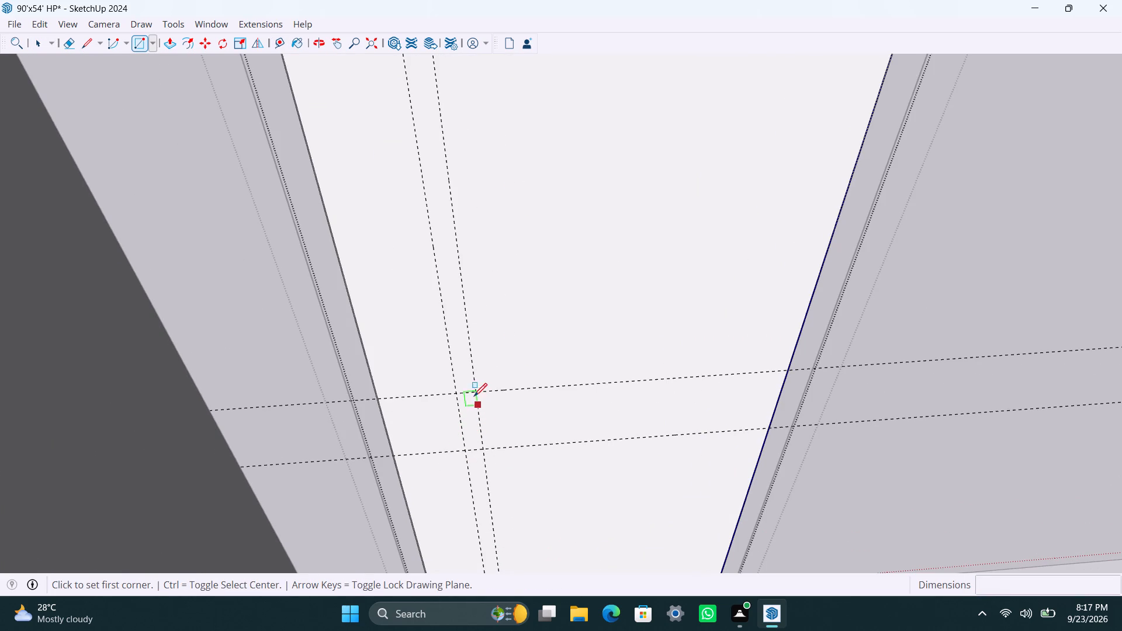
left_click(477, 391)
left_click(463, 450)
key("space")
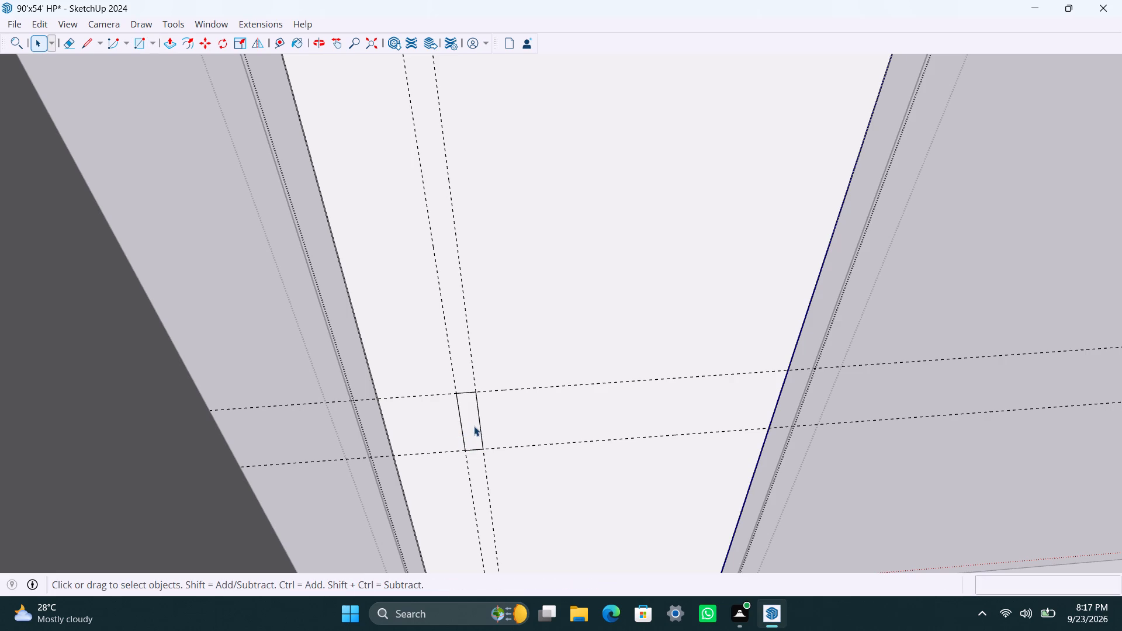
double_click(474, 426)
right_click(473, 424)
left_click(577, 193)
Open the handle group, extrude its face 0.5" and return to the building's wall group.
scroll(475, 452, "up", 3)
triple_click(479, 429)
key("p")
left_click_drag(479, 429, 476, 439)
type("0.5\"")
key("Return")
key("space")
key("space")
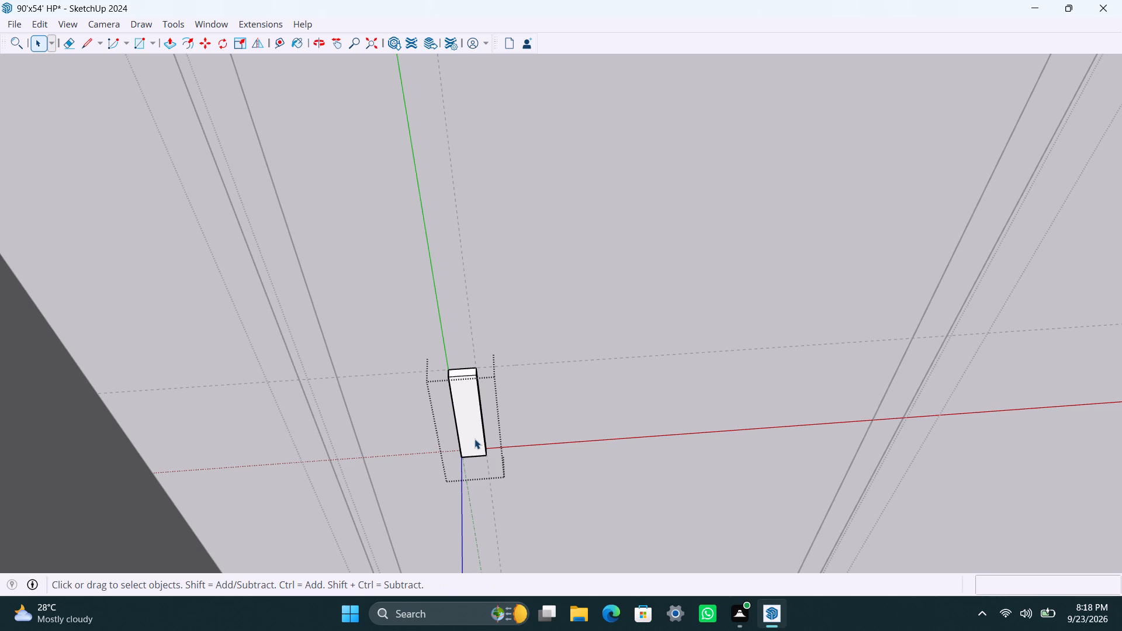
scroll(607, 389, "down", 20)
scroll(607, 389, "down", 3)
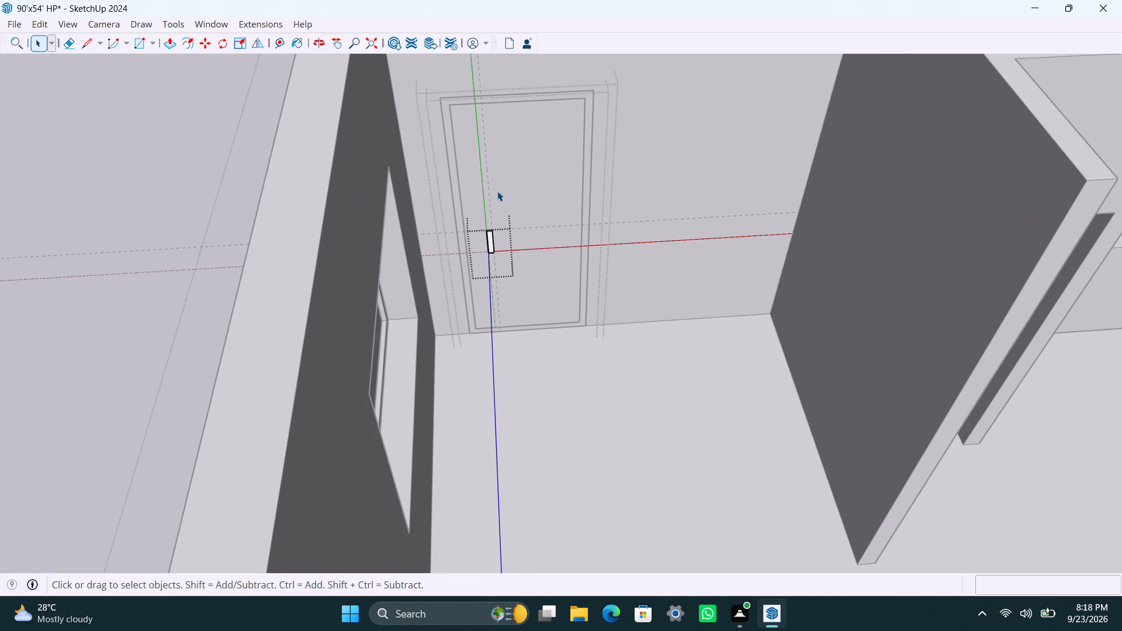
scroll(535, 207, "down", 3)
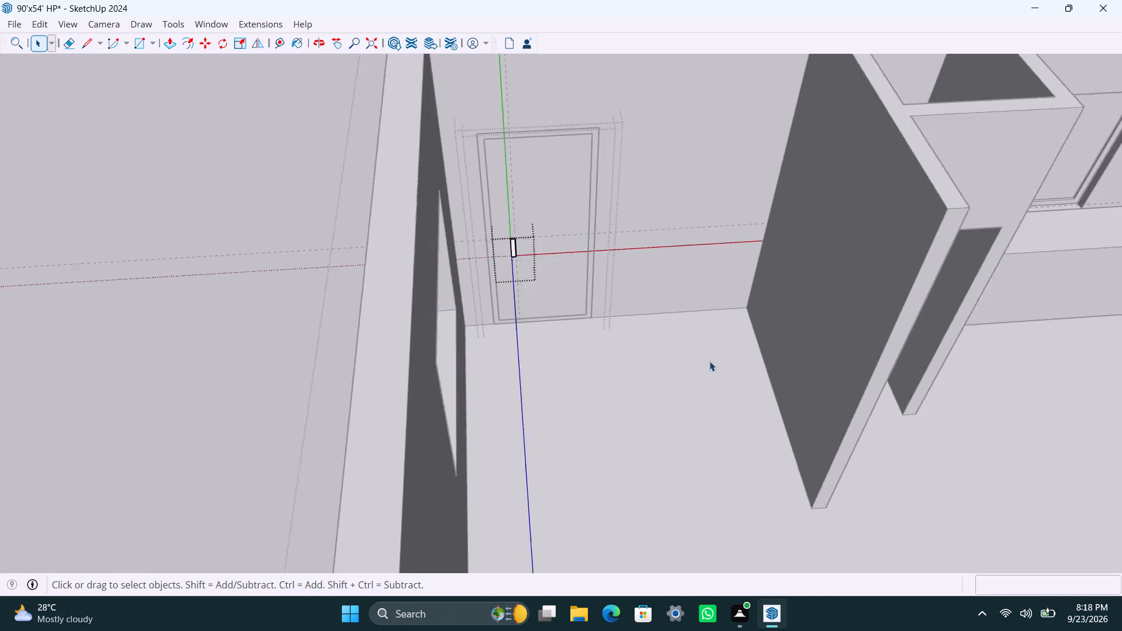
scroll(709, 361, "down", 6)
left_click(453, 353)
left_click(463, 366)
double_click(441, 375)
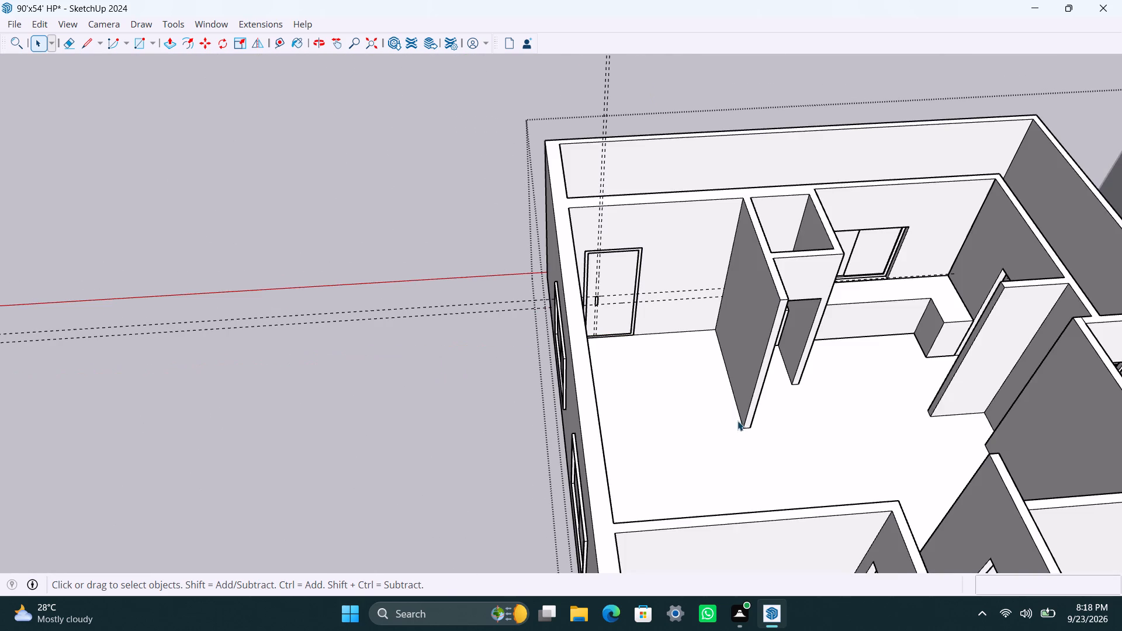
Draw a rectangle filling the door opening beside the kitchen counter and make it a group.
scroll(794, 421, "down", 3)
middle_click_drag(740, 410, 632, 404)
scroll(632, 404, "down", 5)
scroll(747, 453, "up", 7)
middle_click_drag(777, 456, 832, 474)
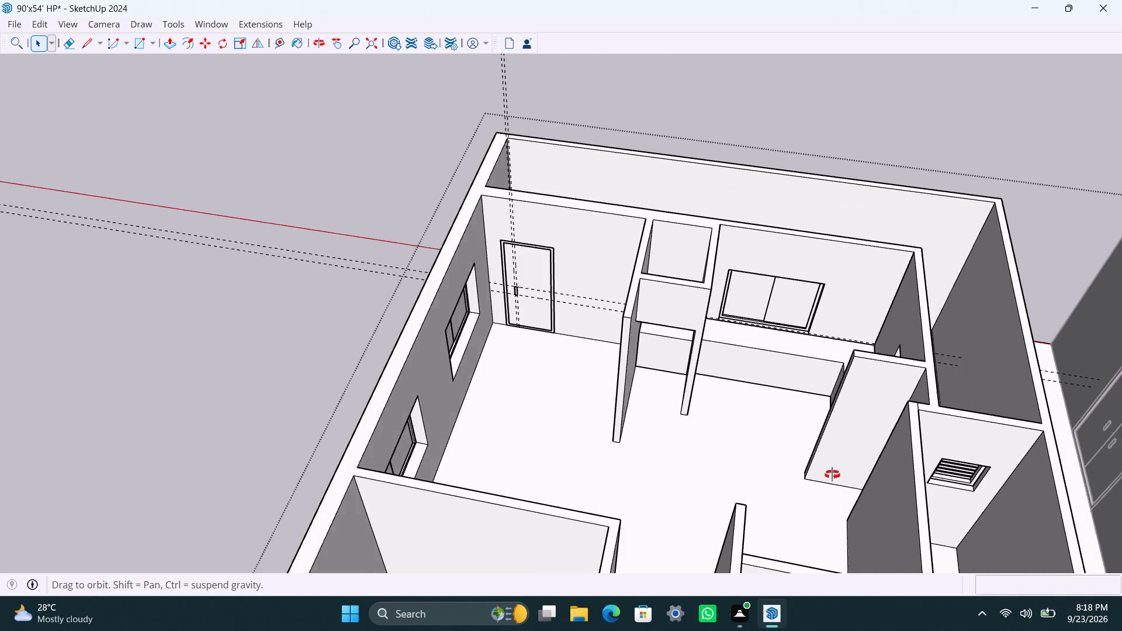
middle_click_drag(832, 474, 1113, 505)
scroll(879, 383, "down", 3)
middle_click_drag(671, 347, 701, 525, "shift")
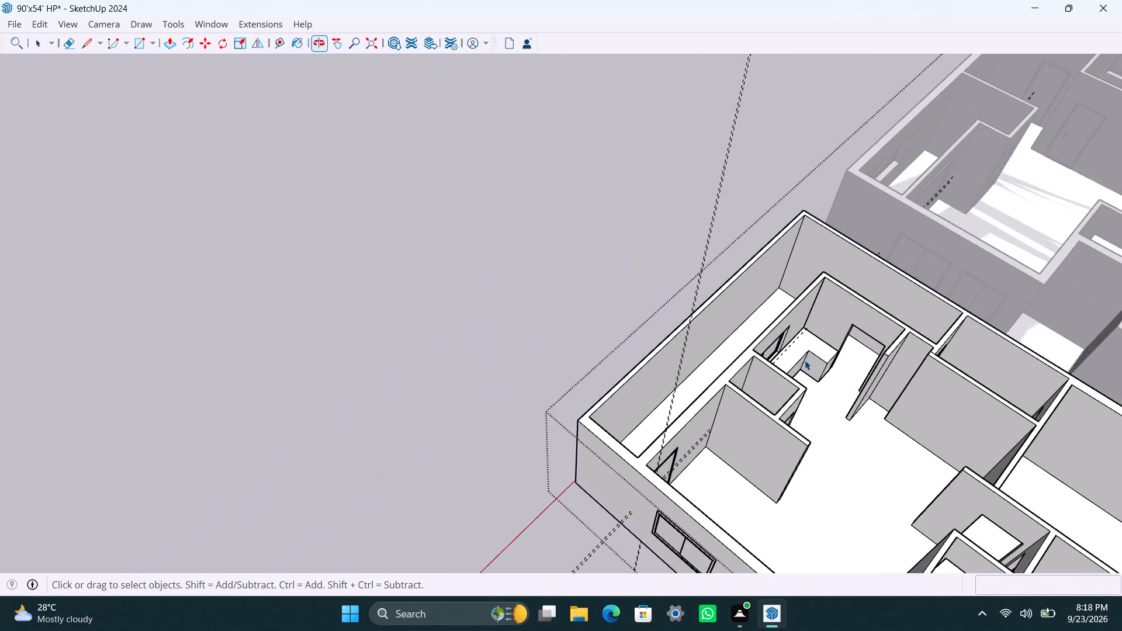
scroll(805, 360, "up", 4)
middle_click_drag(789, 328, 747, 335)
scroll(839, 448, "up", 3)
middle_click_drag(816, 460, 1036, 475)
scroll(888, 209, "up", 3)
middle_click_drag(799, 200, 609, 286, "shift")
scroll(598, 298, "up", 2)
middle_click_drag(598, 350, 652, 349)
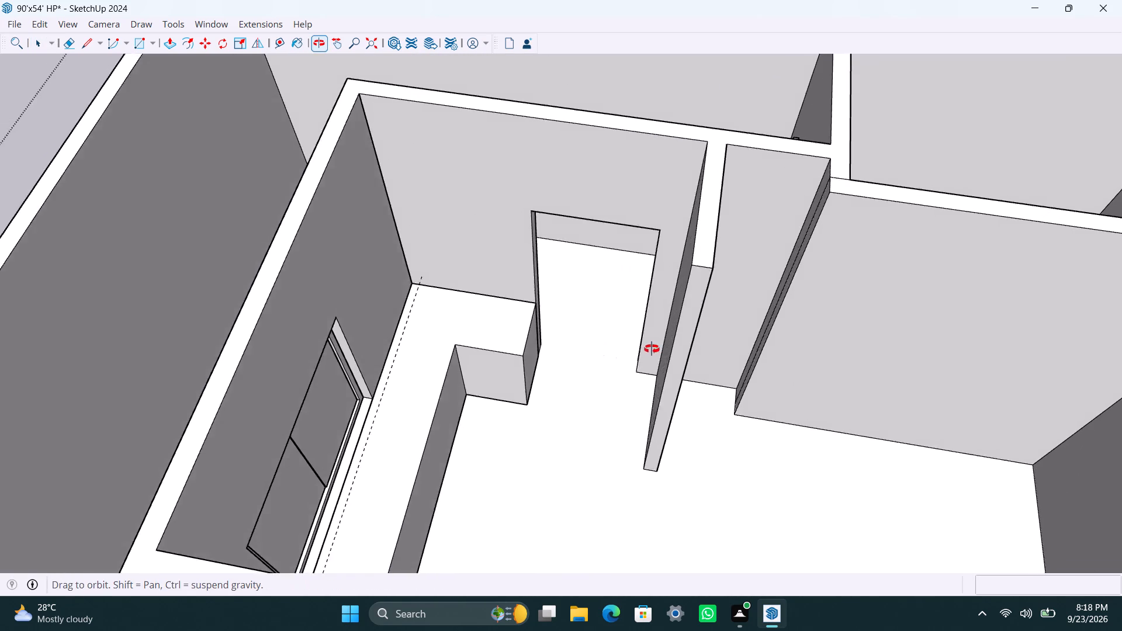
middle_click_drag(652, 349, 654, 315)
scroll(534, 220, "up", 3)
middle_click_drag(579, 238, 490, 270, "shift")
scroll(460, 298, "down", 2)
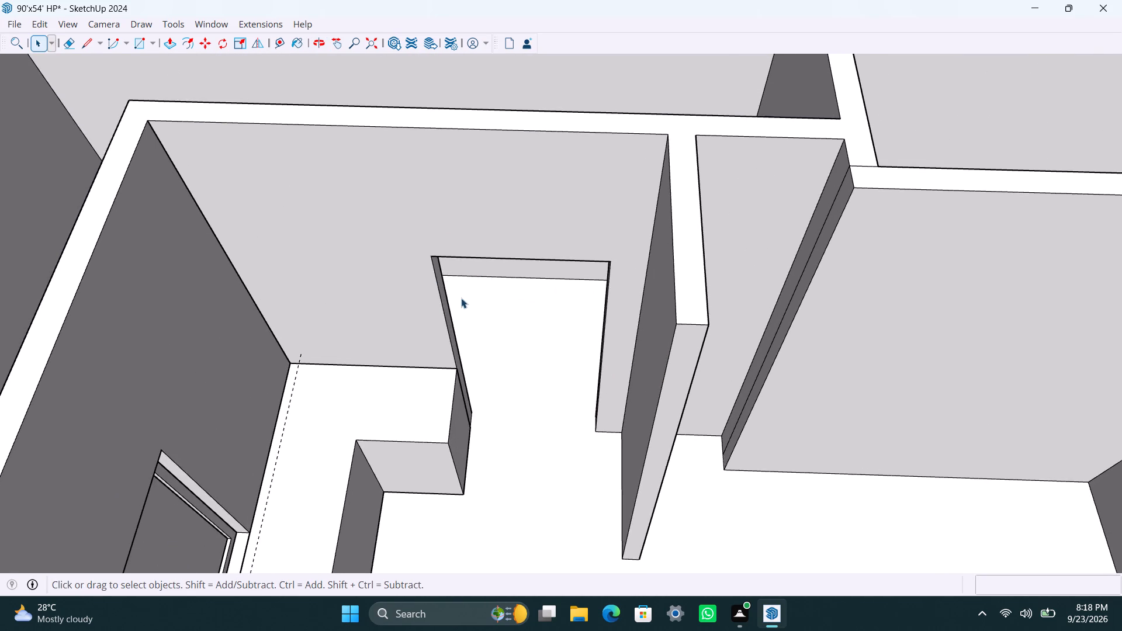
scroll(461, 298, "down", 1)
middle_click(458, 301)
key("r")
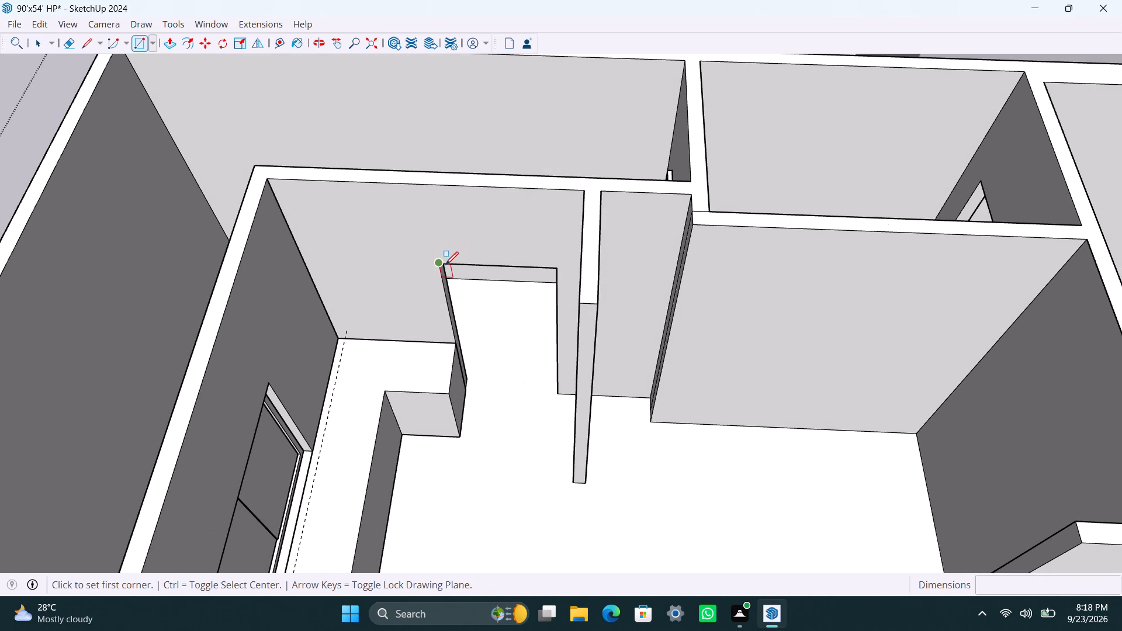
left_click(439, 265)
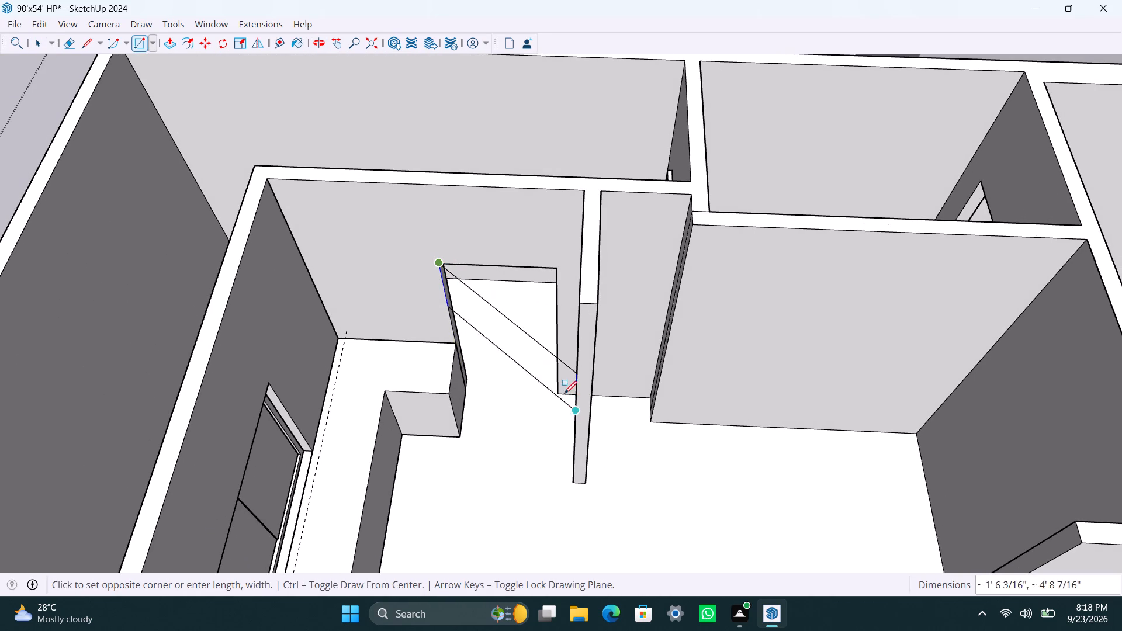
left_click(556, 389)
key("space")
double_click(521, 367)
right_click(519, 365)
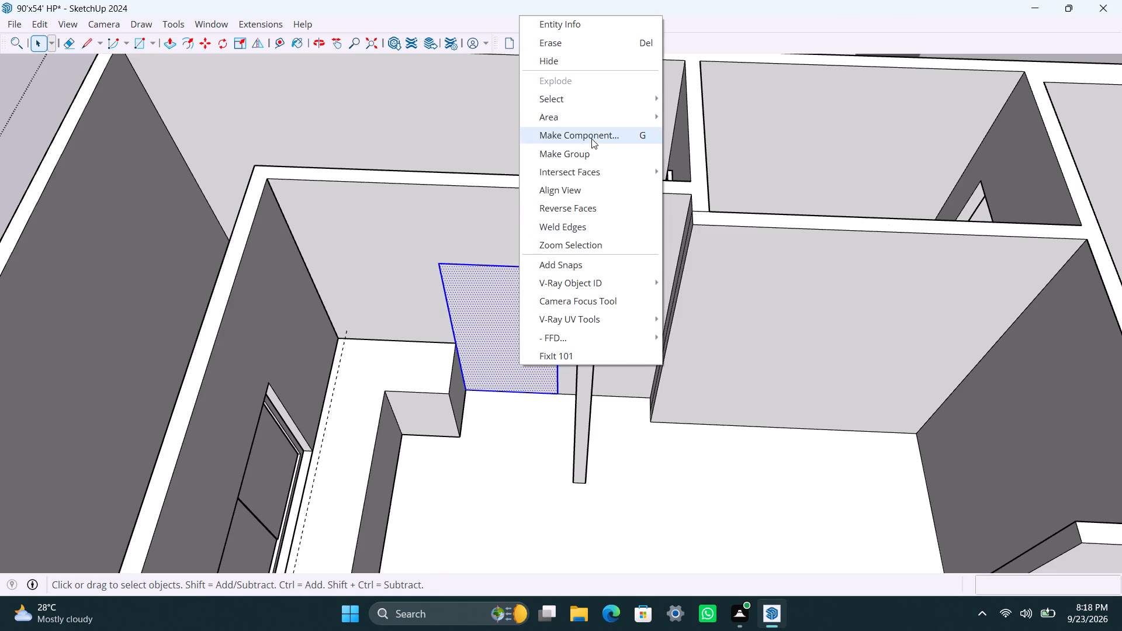
left_click(591, 150)
Open the new door group, offset the face's outline 2" inward and delete the inner face.
double_click(483, 293)
left_click(476, 293)
scroll(463, 303, "up", 2)
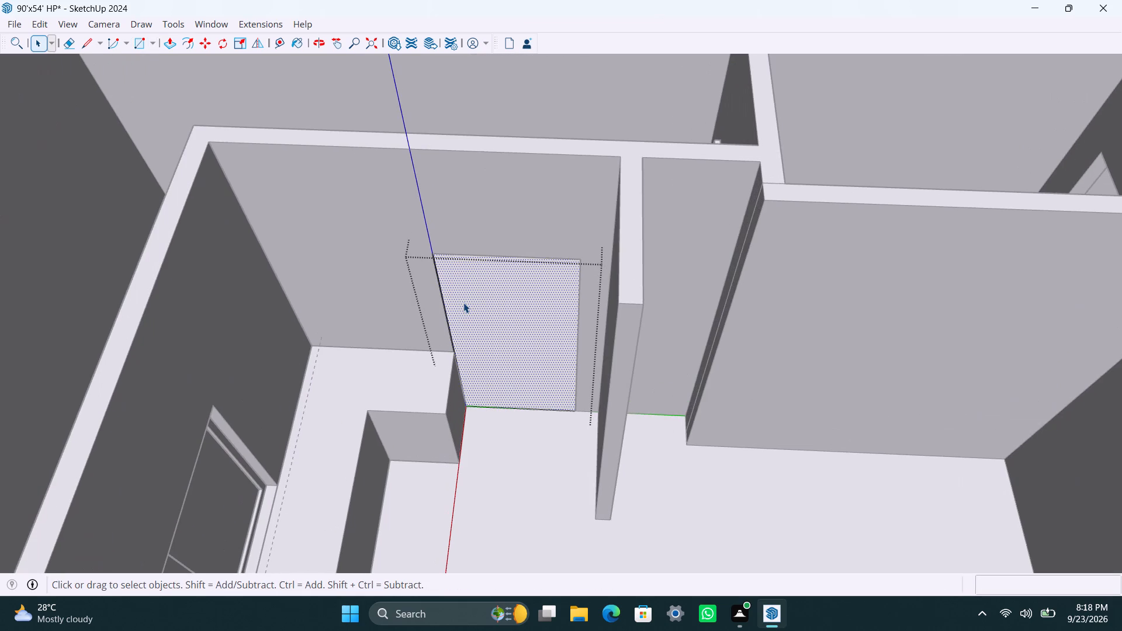
key("f")
left_click(463, 291)
key("2")
key("shift+quotedbl")
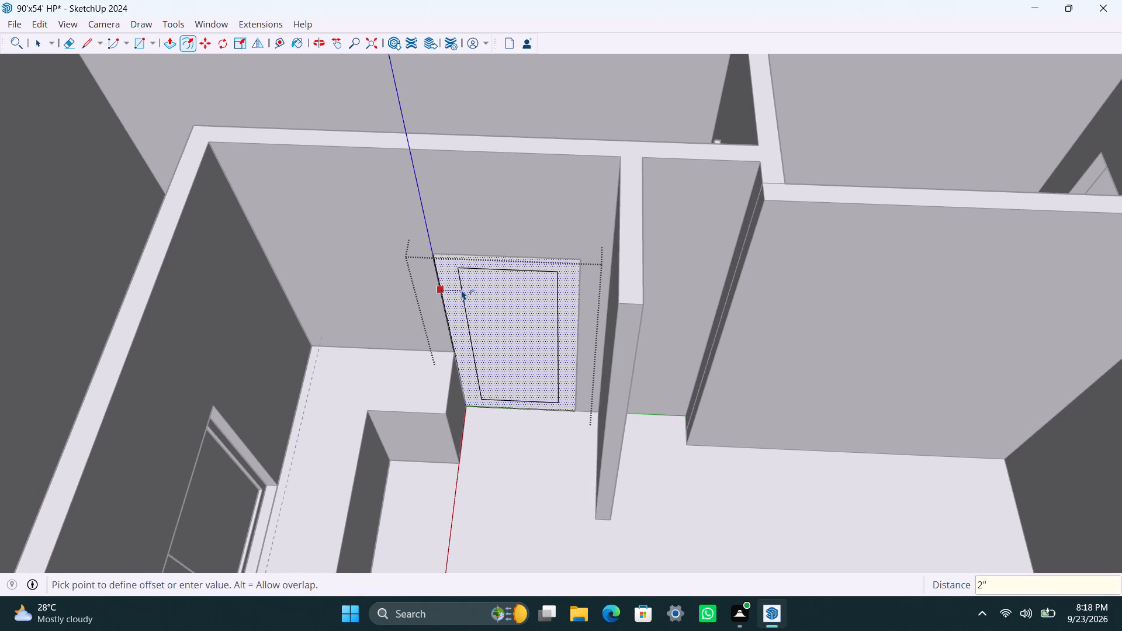
key("Return")
key("space")
left_click(559, 314)
key("Delete")
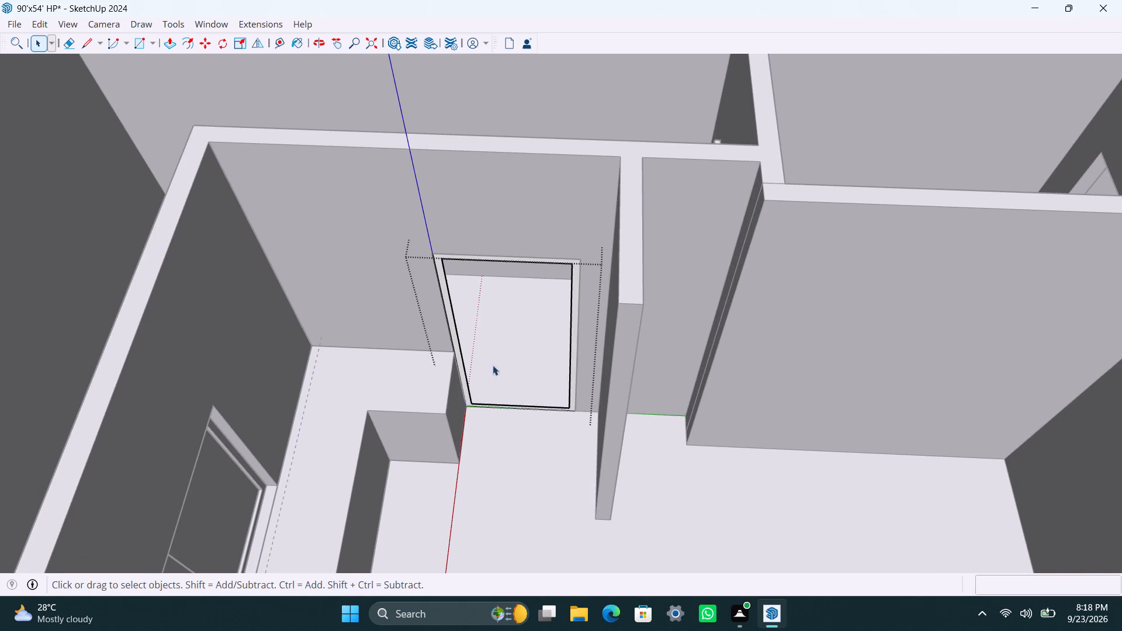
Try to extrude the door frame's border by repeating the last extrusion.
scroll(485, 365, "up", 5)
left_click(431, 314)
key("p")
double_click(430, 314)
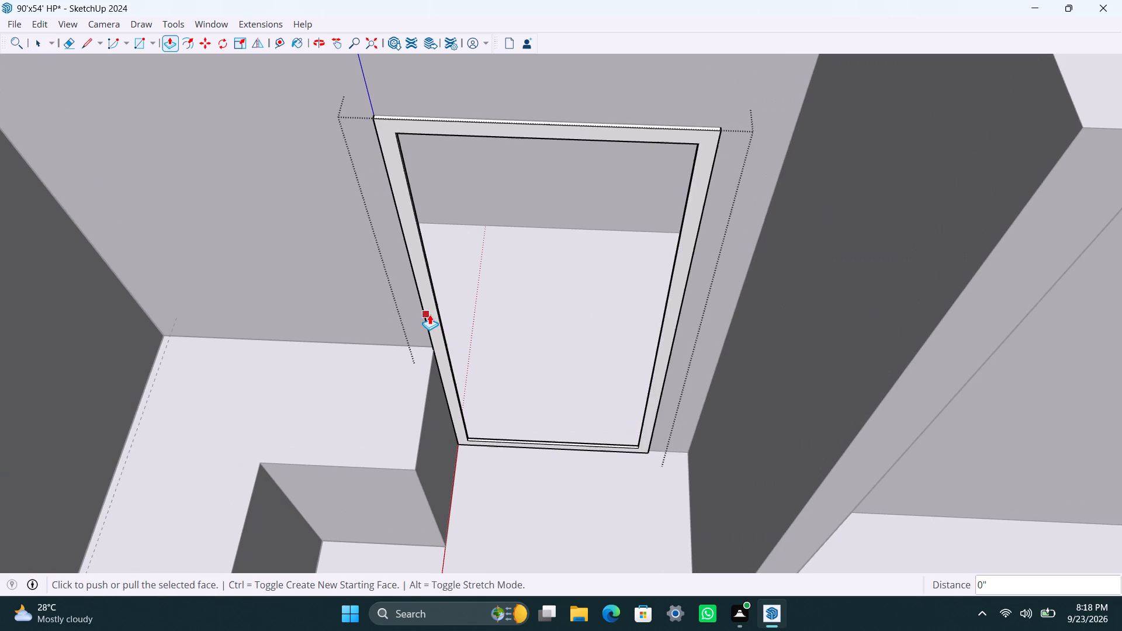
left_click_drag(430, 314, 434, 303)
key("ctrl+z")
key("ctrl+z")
Extrude the door frame's border 2.5" into the wall opening.
left_click_drag(428, 281, 450, 268)
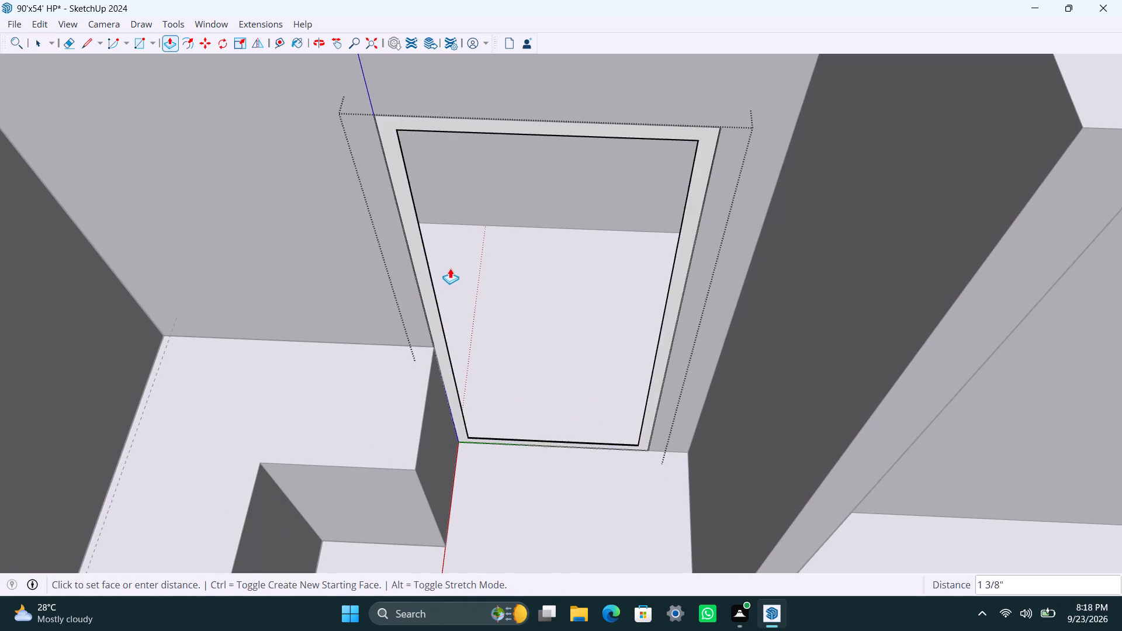
left_click_drag(450, 268, 451, 268)
type("2.5\"")
key("Return")
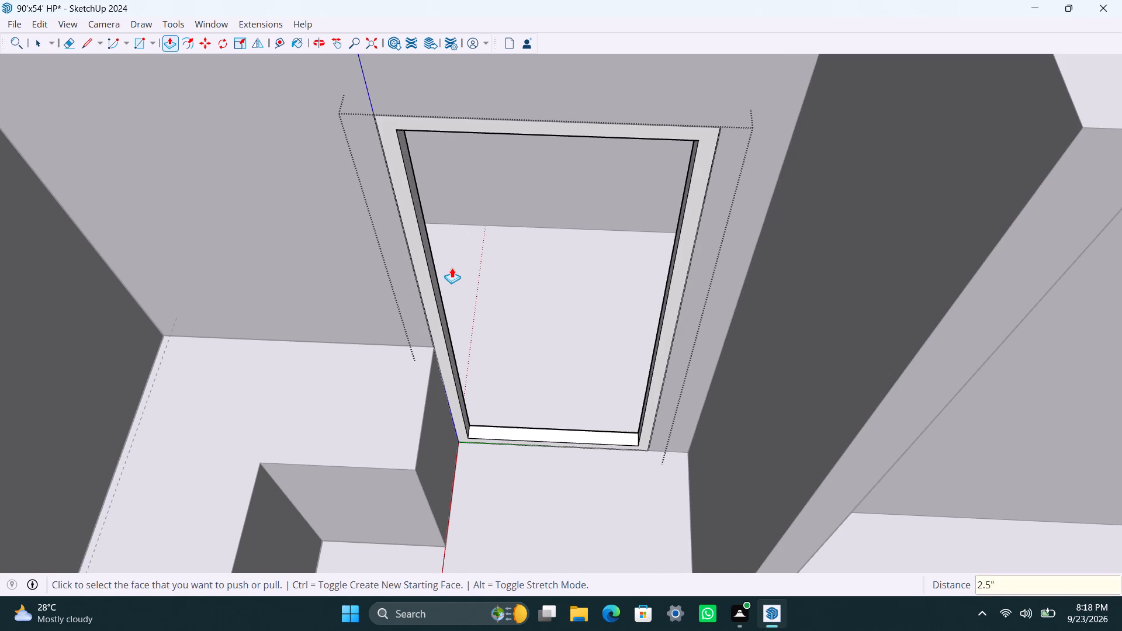
key("space")
Draw a door panel rectangle between opposite inner corners of the door frame and make it a group.
key("r")
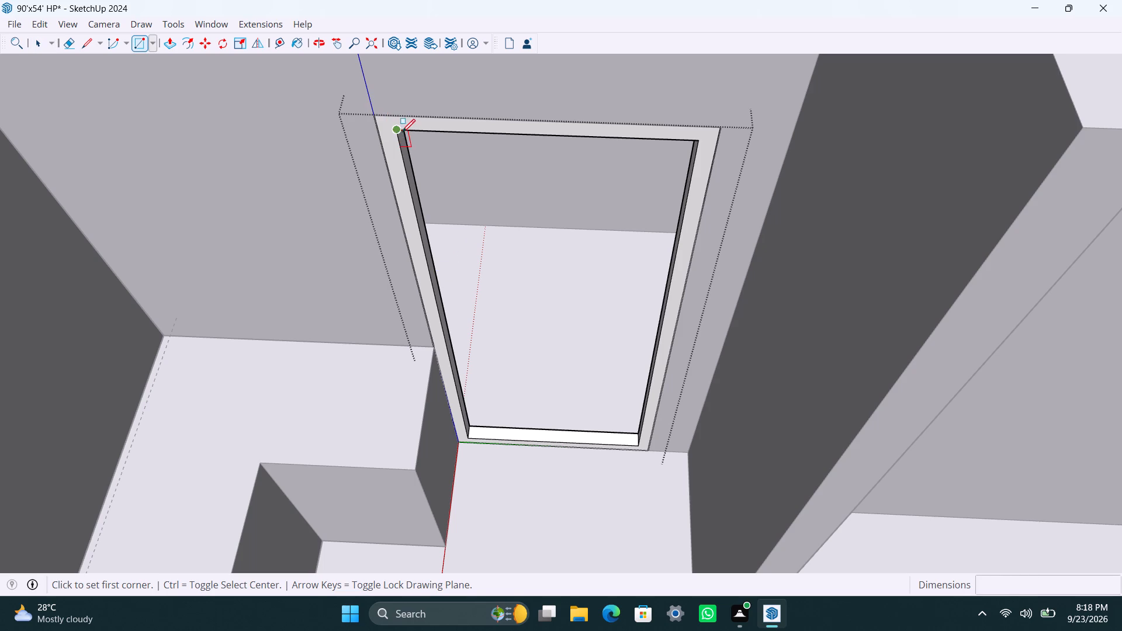
left_click(399, 130)
left_click(643, 442)
key("space")
double_click(611, 386)
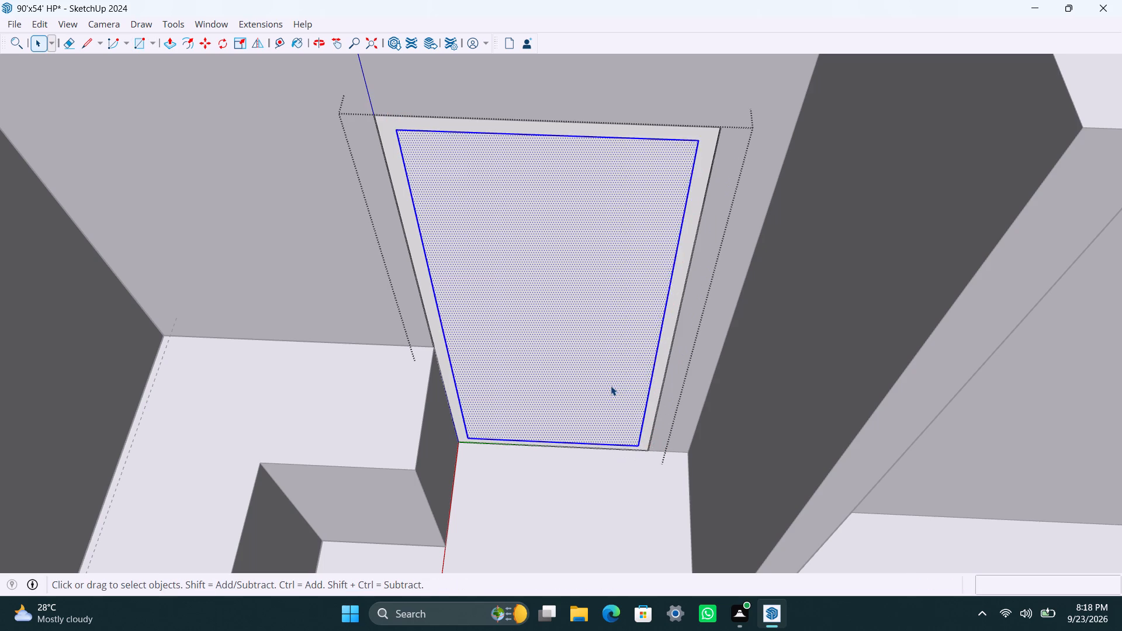
right_click(610, 386)
left_click(697, 174)
Open the door panel group and extrude its face 18 mm.
triple_click(614, 250)
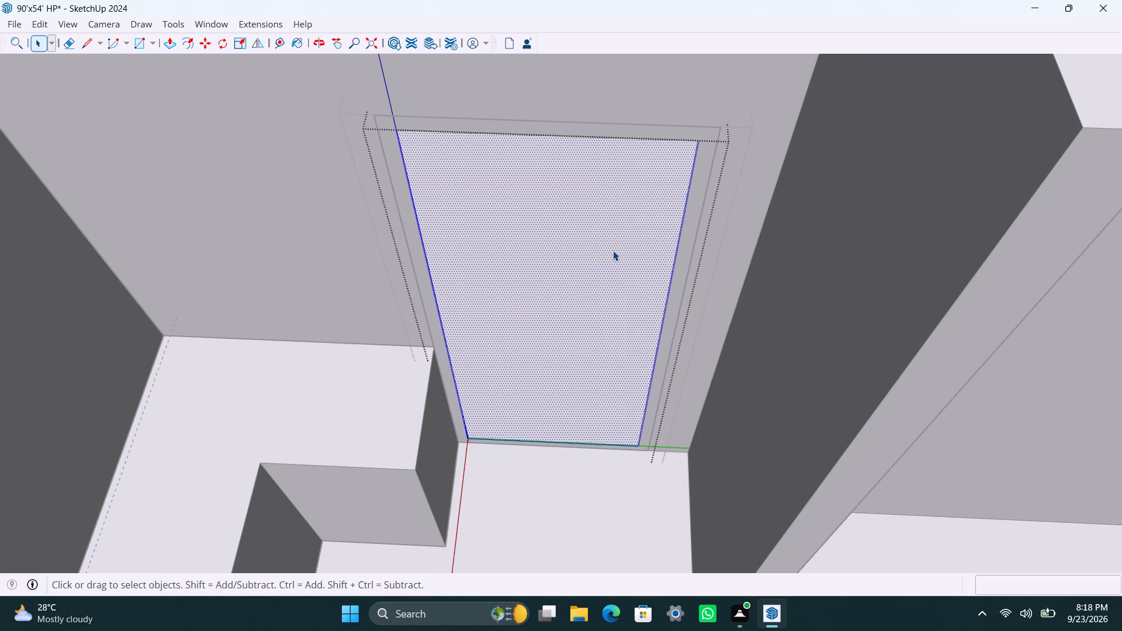
key("p")
left_click_drag(611, 251, 607, 235)
type("18MM")
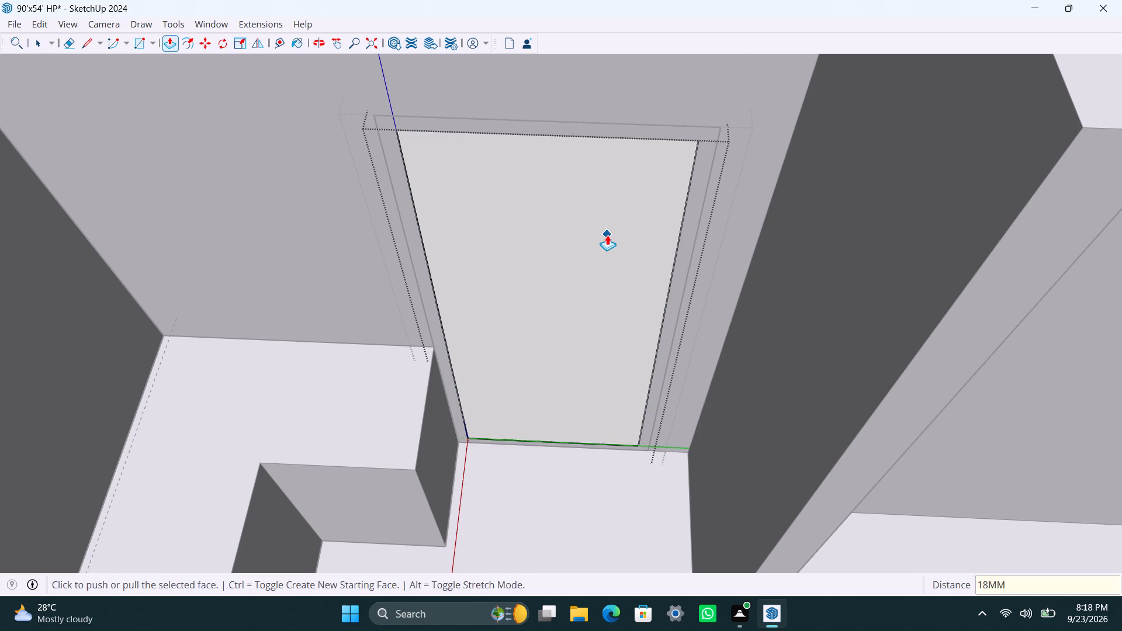
key("Return")
key("space")
Place a horizontal guide 4' below the door panel's top edge and a second guide 8" above the first.
key("t")
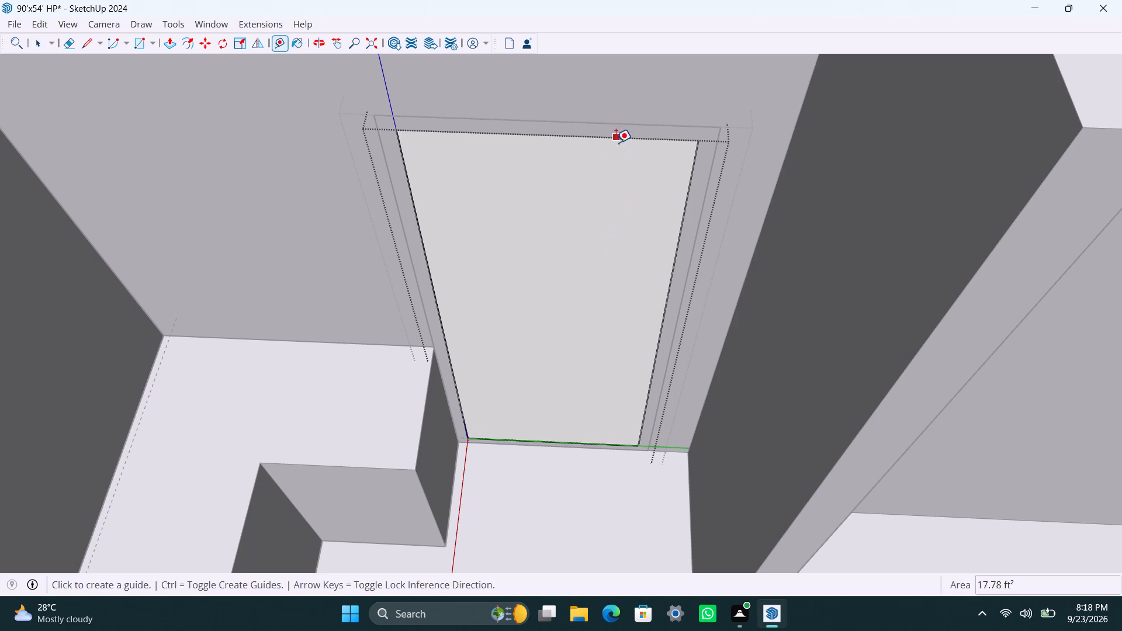
left_click(616, 143)
key("space")
key("t")
left_click_drag(614, 134, 608, 152)
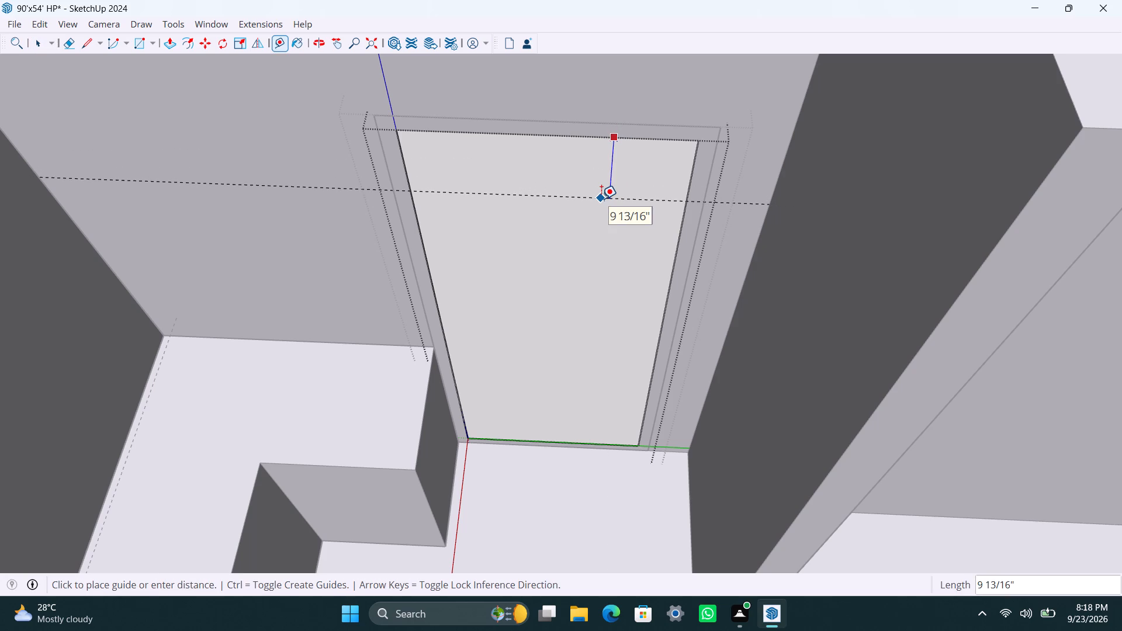
type("4'")
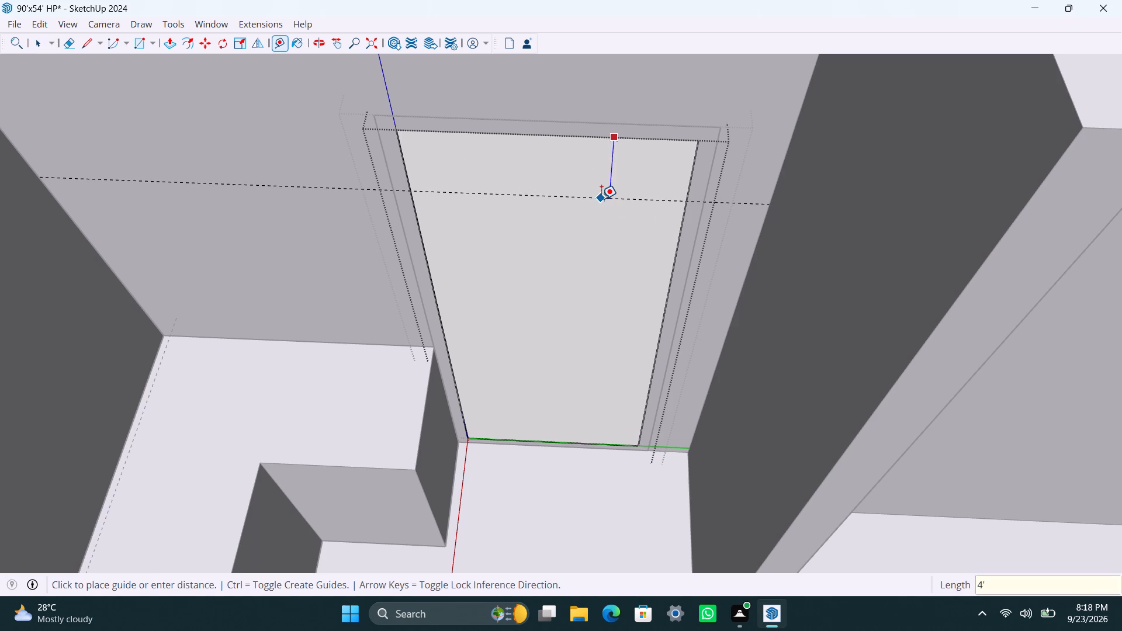
key("Return")
left_click(495, 356)
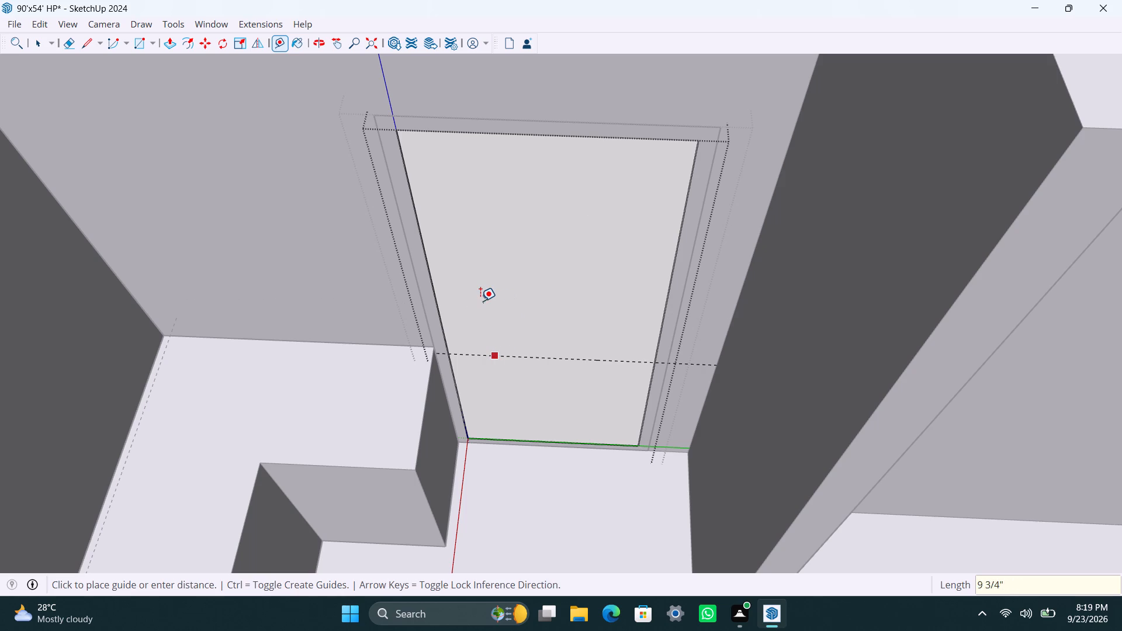
type("8\"")
key("Return")
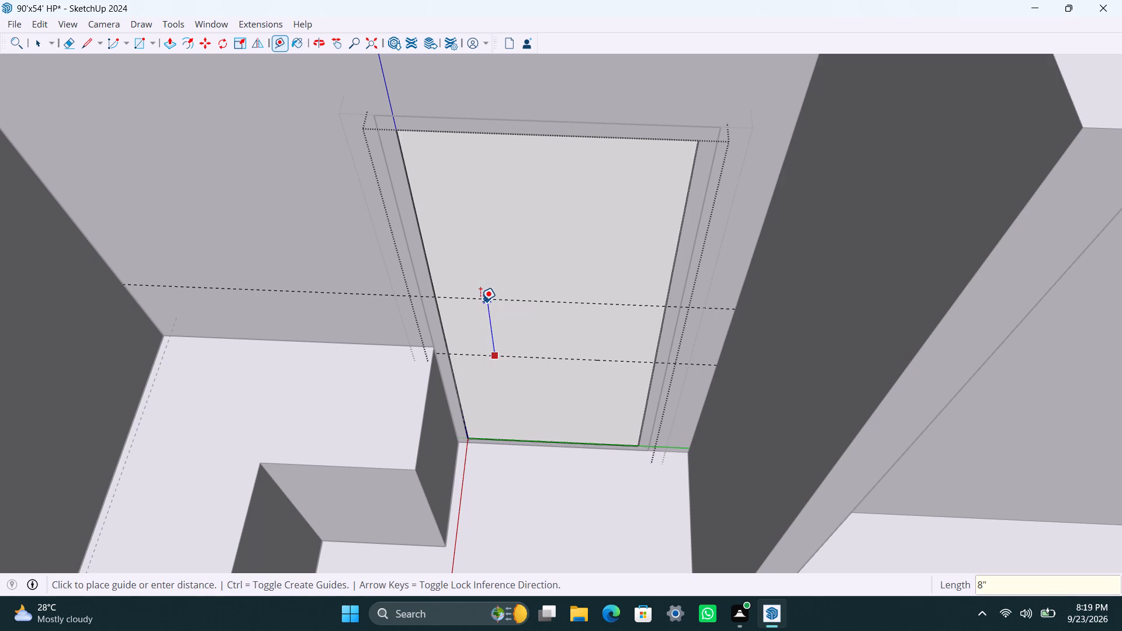
Place a vertical guide 6" in from the door panel's side edge and a second one 1.5" further in.
left_click(434, 280)
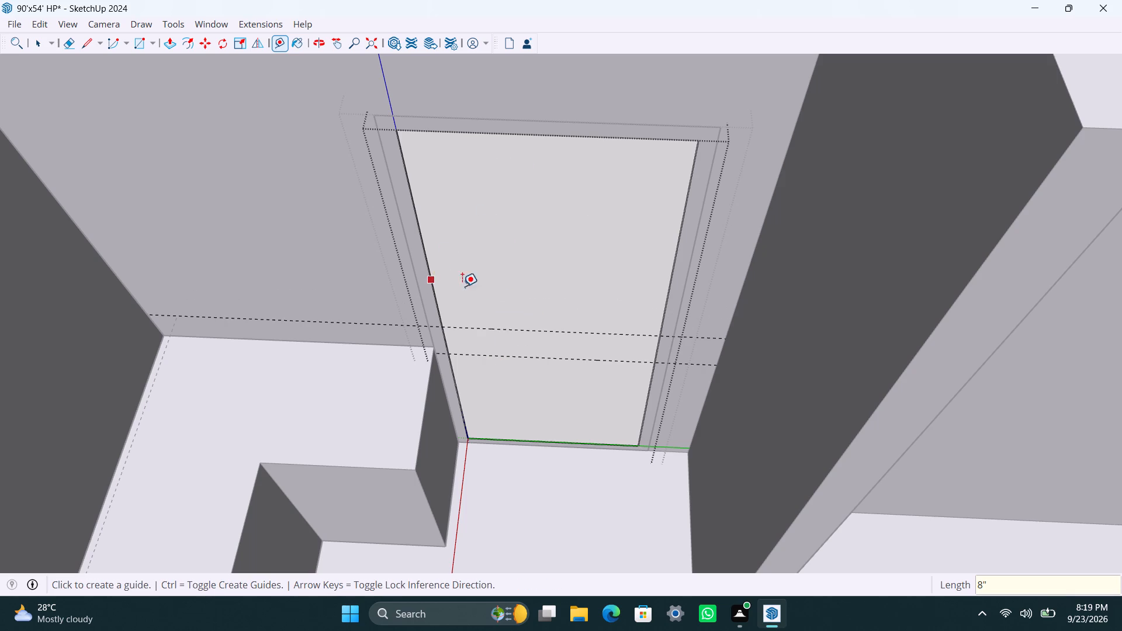
type("6\"")
key("Return")
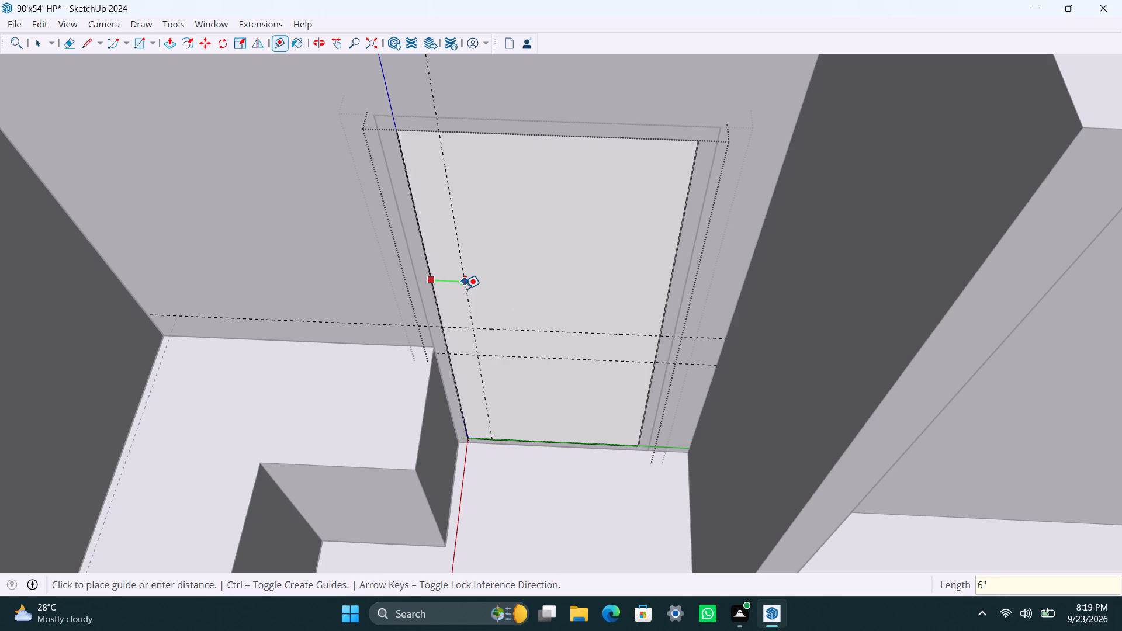
left_click(472, 278)
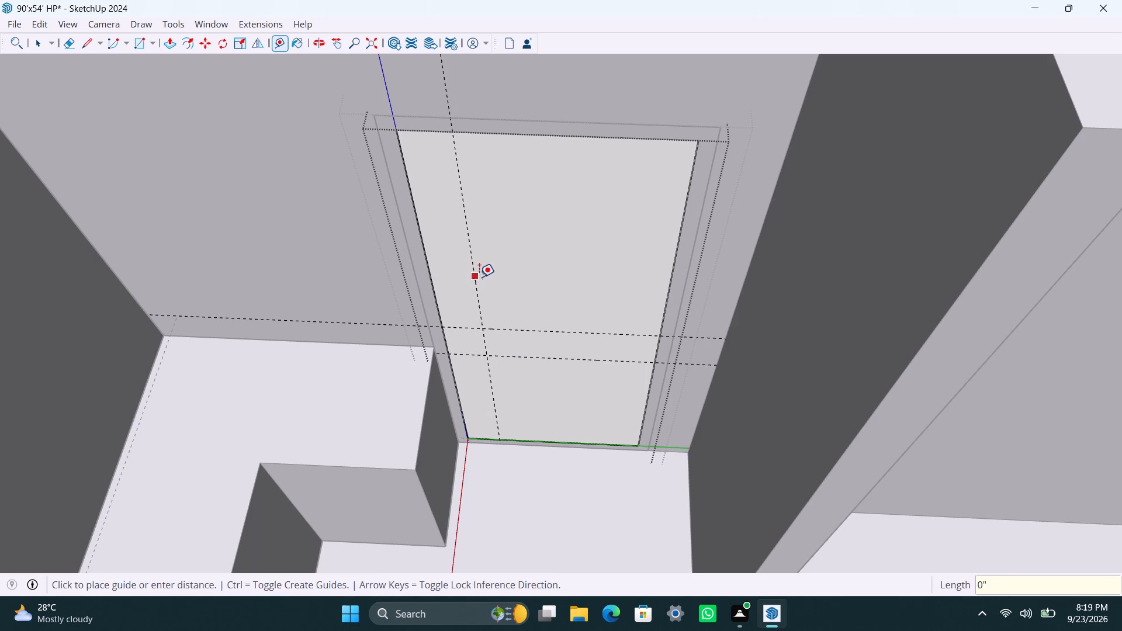
type("1.")
type("5\"")
key("Return")
key("space")
Draw the door handle's rectangle between the guide intersections on the panel and make it a group.
scroll(546, 400, "up", 2)
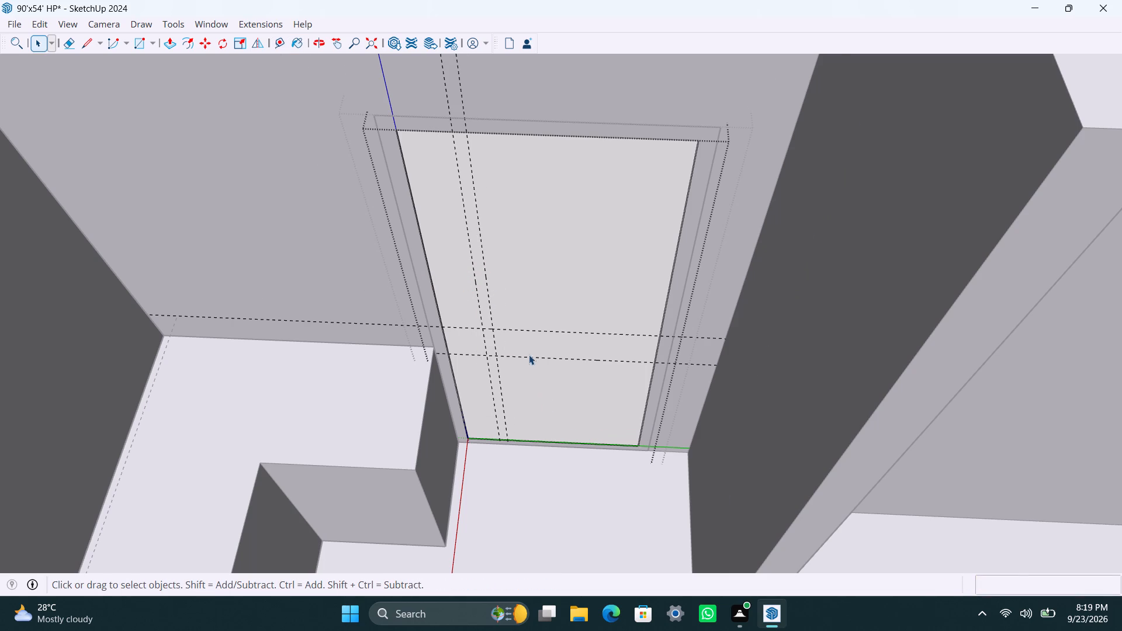
scroll(529, 355, "up", 3)
scroll(486, 335, "up", 3)
middle_click_drag(447, 323, 475, 289)
scroll(451, 318, "up", 1)
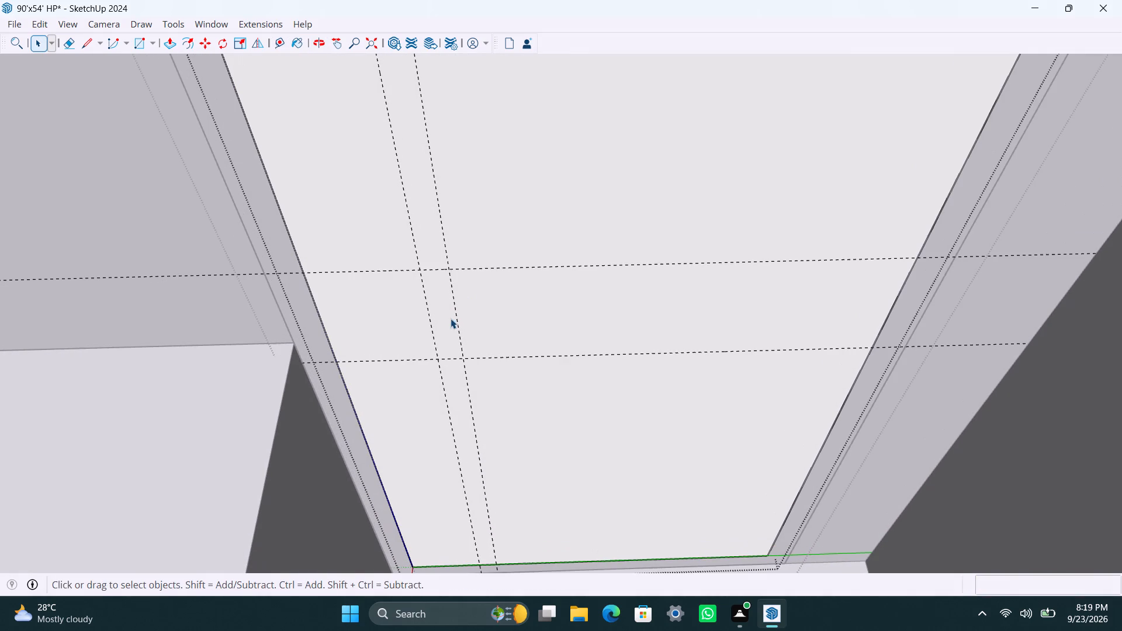
key("r")
left_click_drag(452, 269, 448, 278)
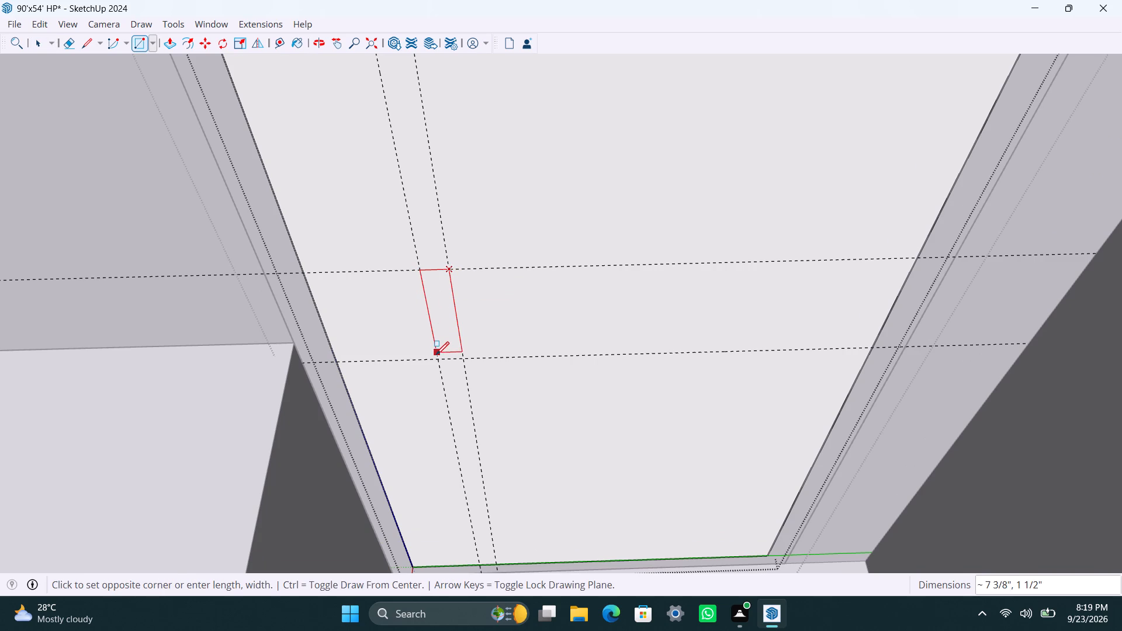
left_click(437, 359)
key("space")
double_click(439, 325)
right_click(440, 325)
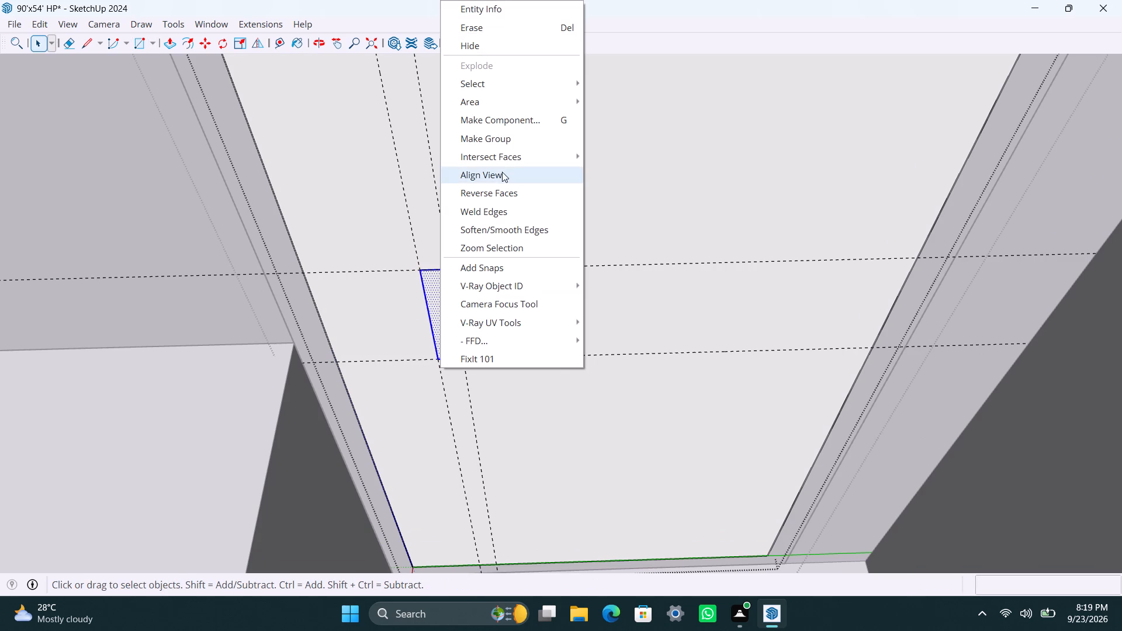
left_click(504, 145)
Open the handle group, extrude its face 0.5" and leave the nested door groups.
scroll(432, 355, "up", 2)
triple_click(441, 336)
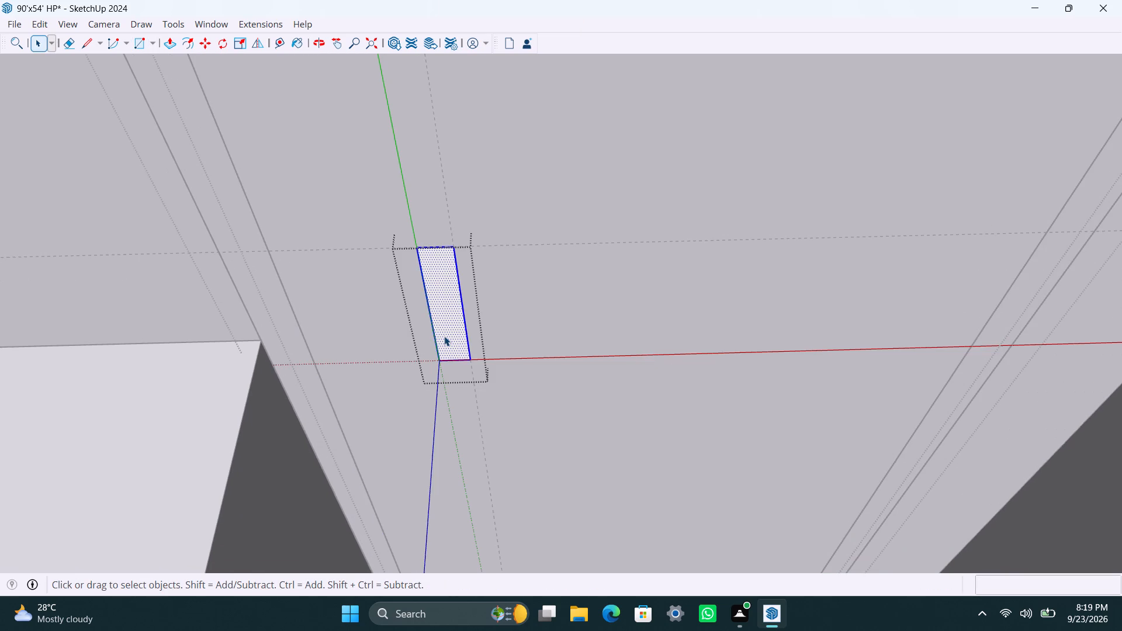
key("p")
left_click_drag(444, 336, 445, 347)
type("0.")
key("5")
key("shift+quotedbl")
key("Return")
key("space")
scroll(461, 345, "down", 9)
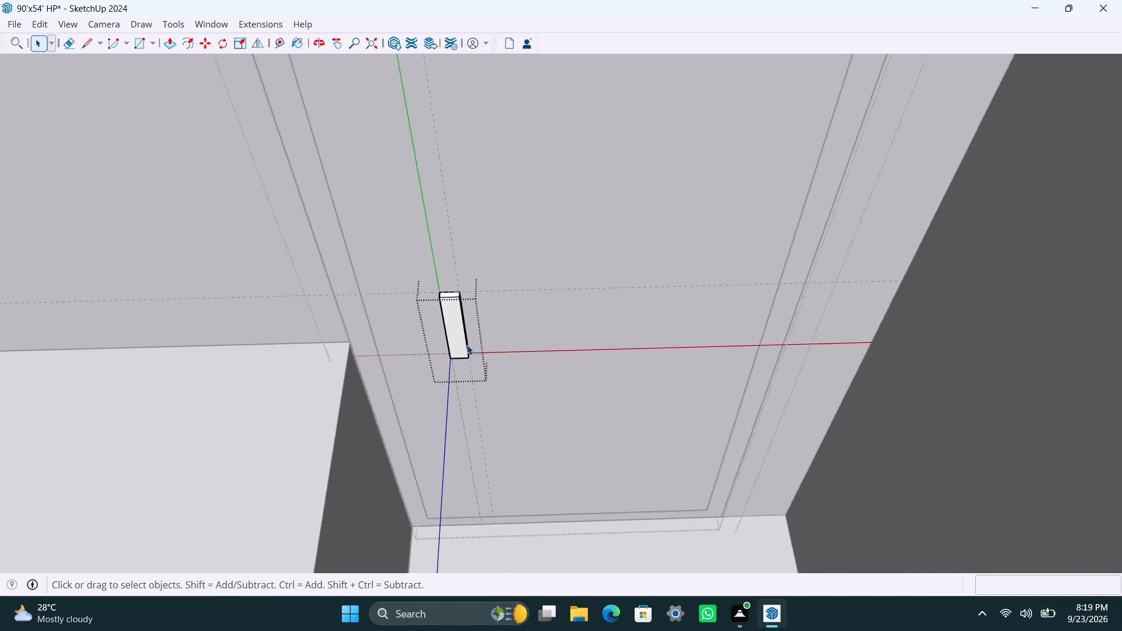
scroll(467, 345, "down", 20)
scroll(467, 345, "down", 7)
triple_click(532, 443)
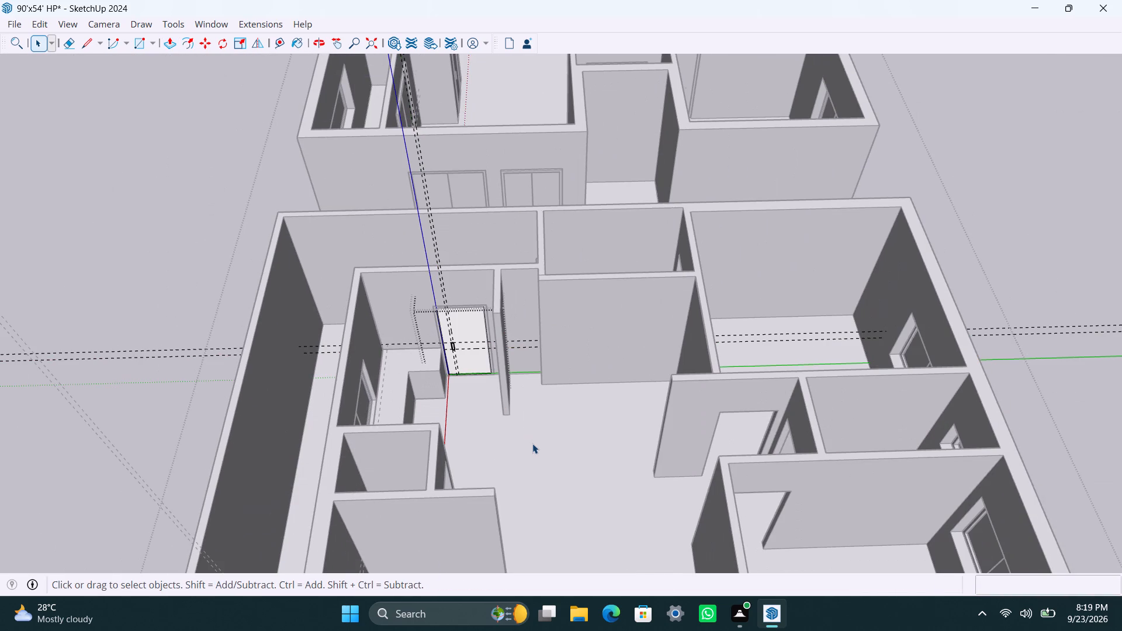
scroll(522, 431, "down", 1)
triple_click(964, 245)
Draw a rectangle over the empty door opening in the free-ended partition wall and make it a group.
scroll(691, 420, "down", 3)
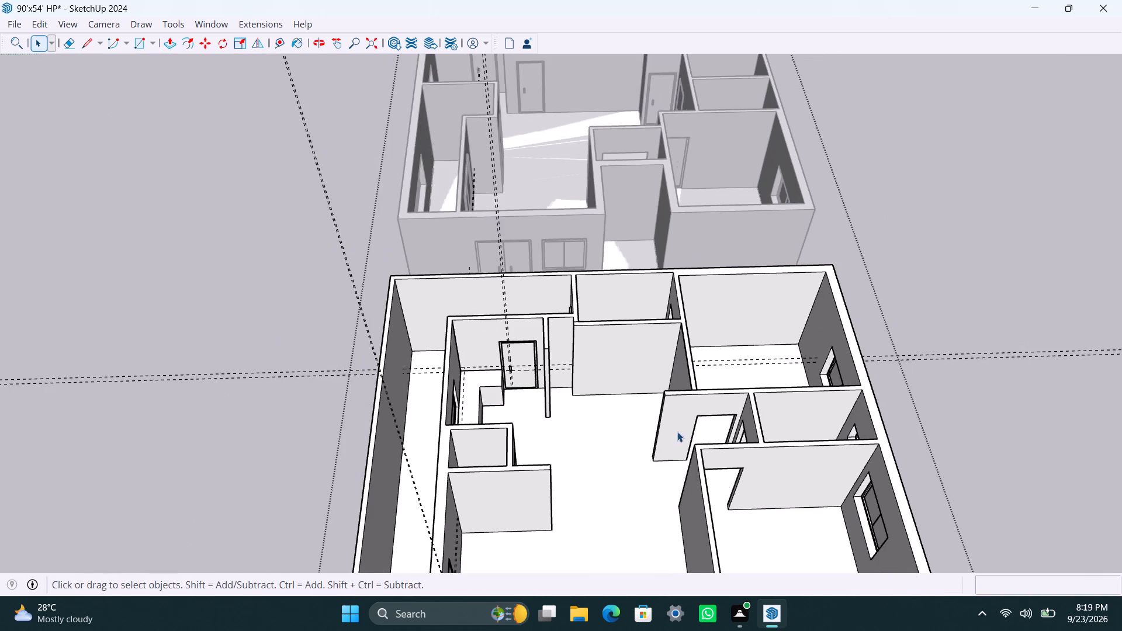
middle_click_drag(679, 433, 611, 445, "shift")
scroll(622, 434, "up", 7)
middle_click_drag(649, 462, 646, 497, "shift")
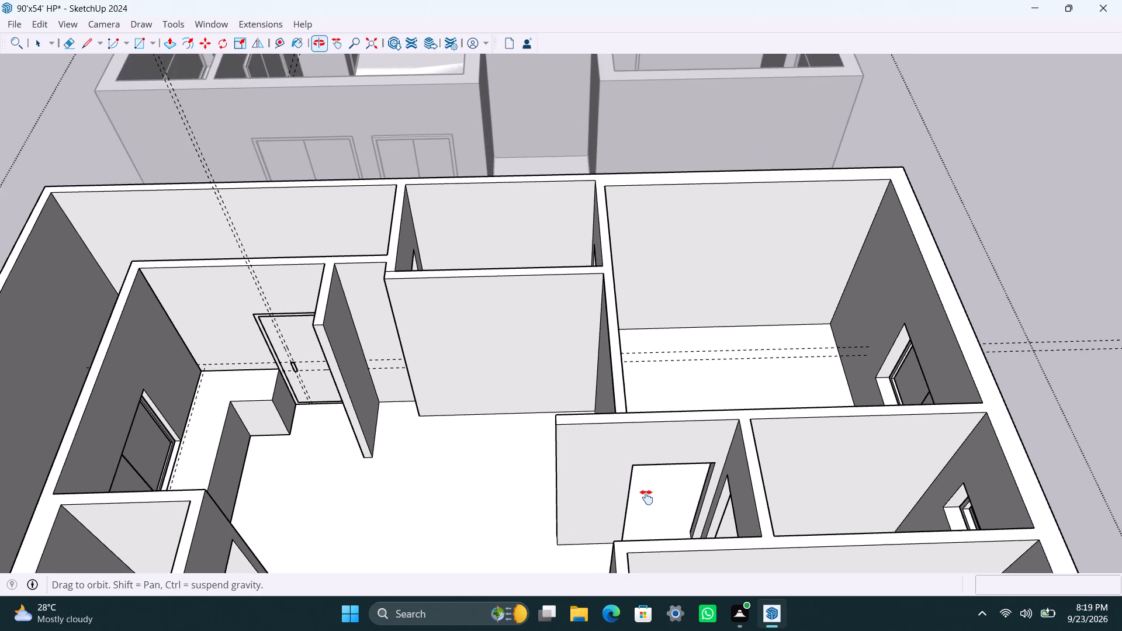
middle_click_drag(646, 497, 617, 369, "shift")
scroll(639, 334, "up", 3)
middle_click_drag(645, 339, 623, 422)
scroll(580, 481, "up", 3)
middle_click_drag(580, 481, 601, 325)
scroll(595, 325, "up", 2)
key("r")
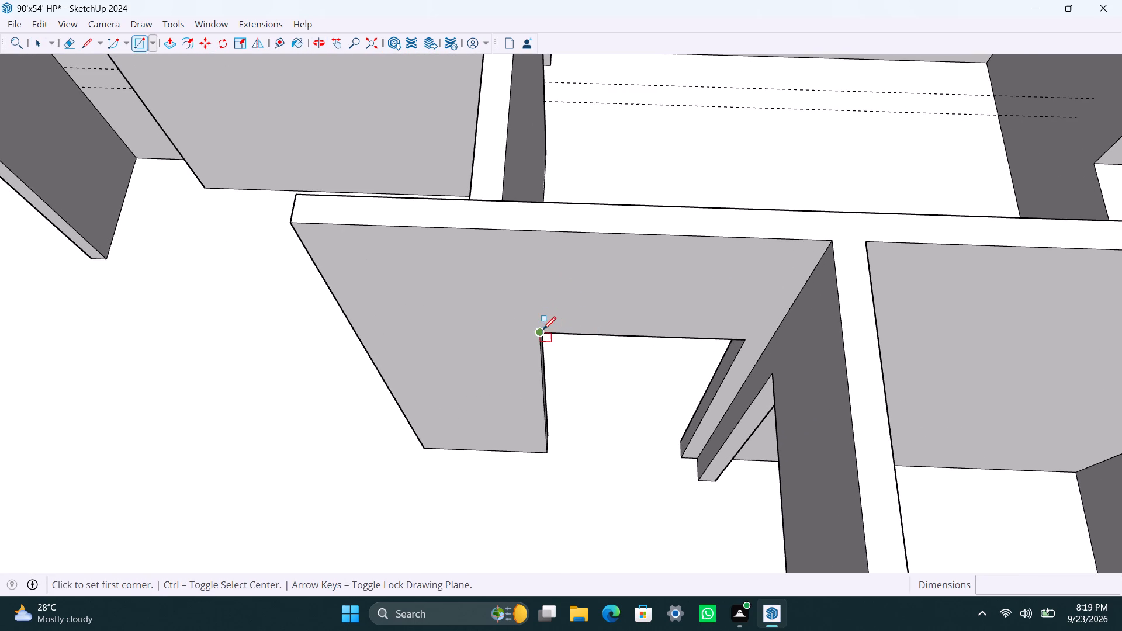
left_click_drag(542, 331, 543, 342)
left_click(688, 458)
key("space")
double_click(629, 420)
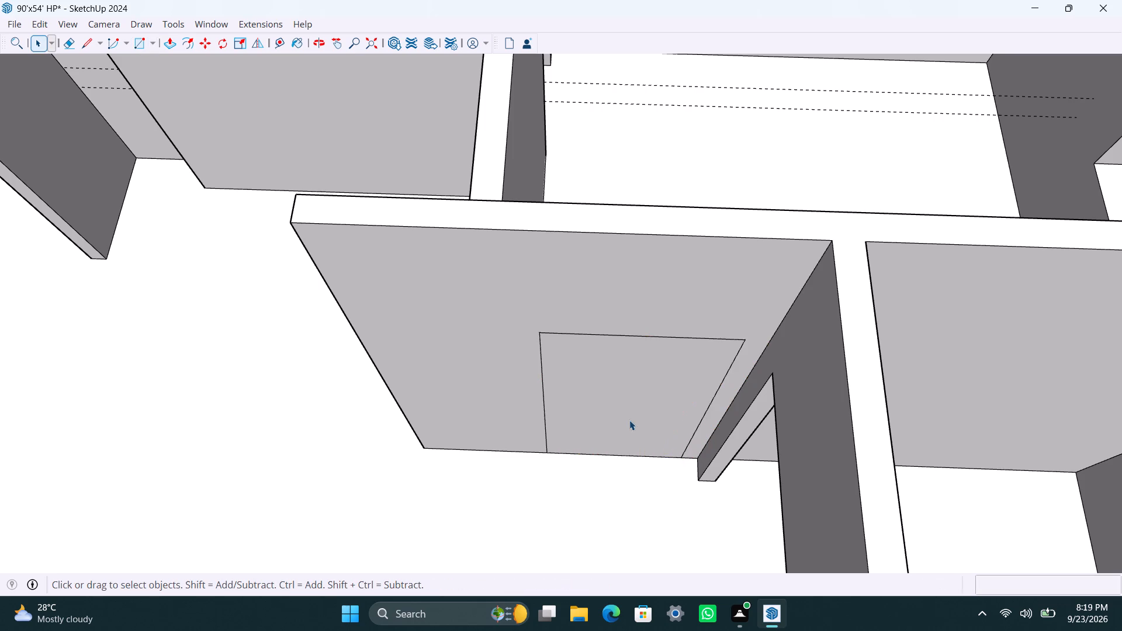
right_click(629, 420)
left_click(688, 206)
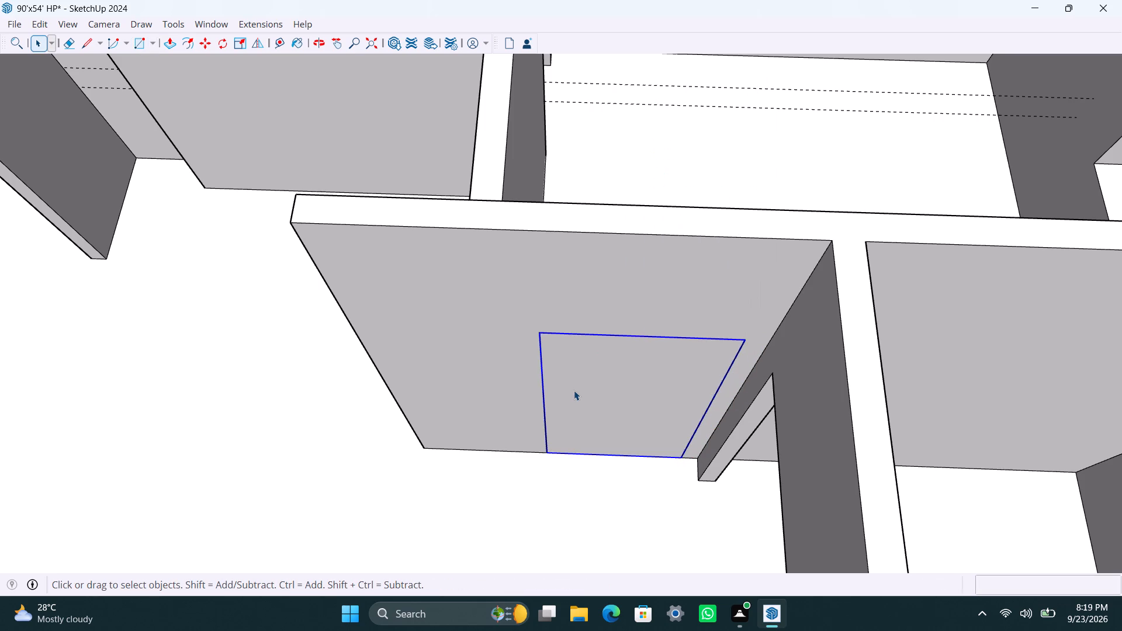
Open the new door group, offset the face's outline 2" inward and delete the inner face.
triple_click(572, 389)
scroll(572, 389, "up", 1)
key("f")
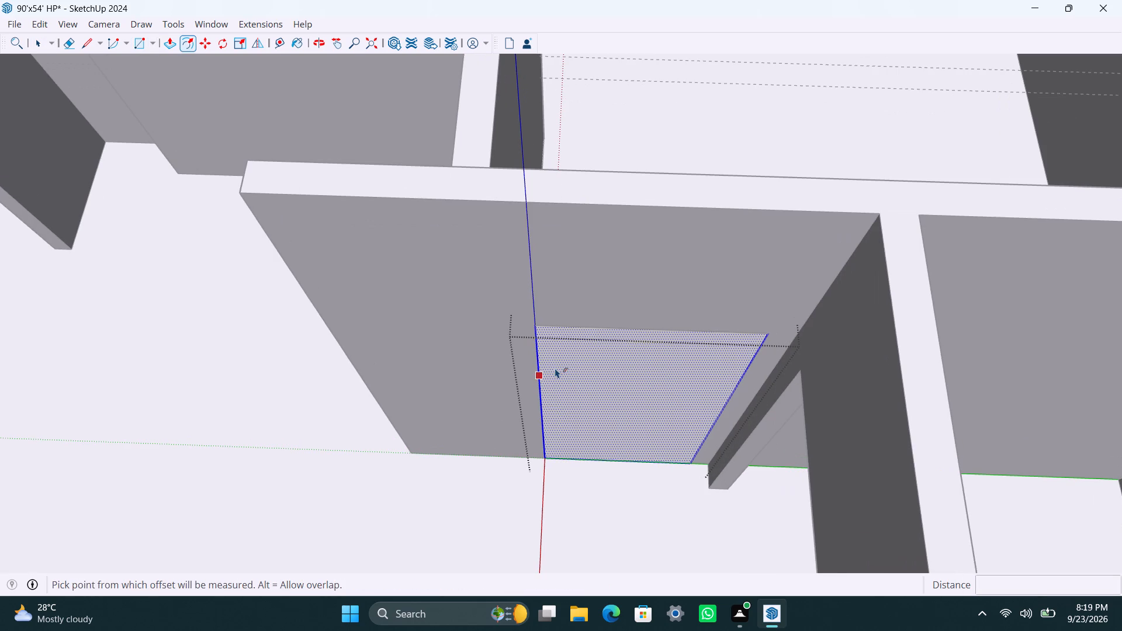
left_click(555, 368)
type("2\"")
key("Return")
key("space")
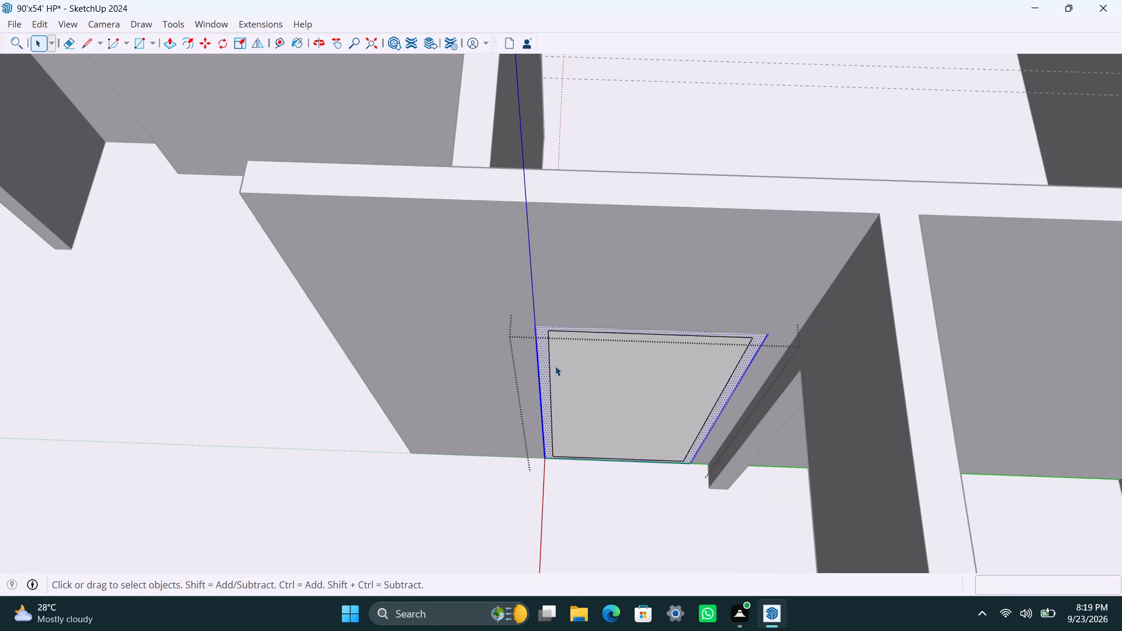
left_click(631, 393)
key("Delete")
Extrude the door frame's border 2.5" in the partition wall opening.
scroll(527, 450, "up", 2)
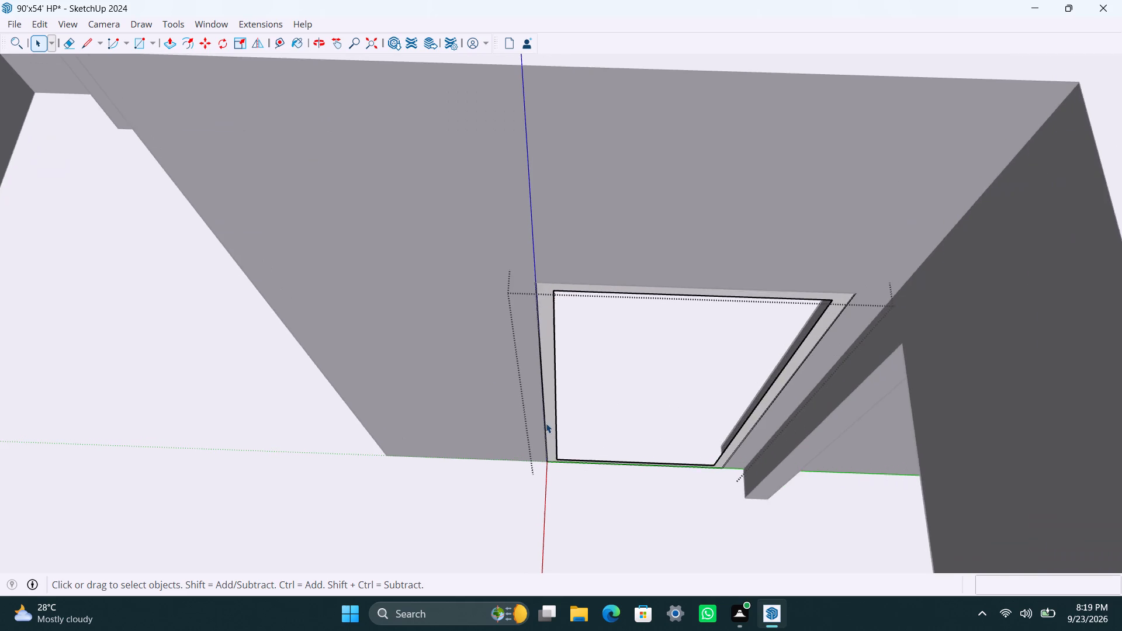
scroll(546, 423, "up", 2)
left_click(548, 403)
key("p")
left_click_drag(549, 404, 555, 394)
type("2.5\"")
key("Return")
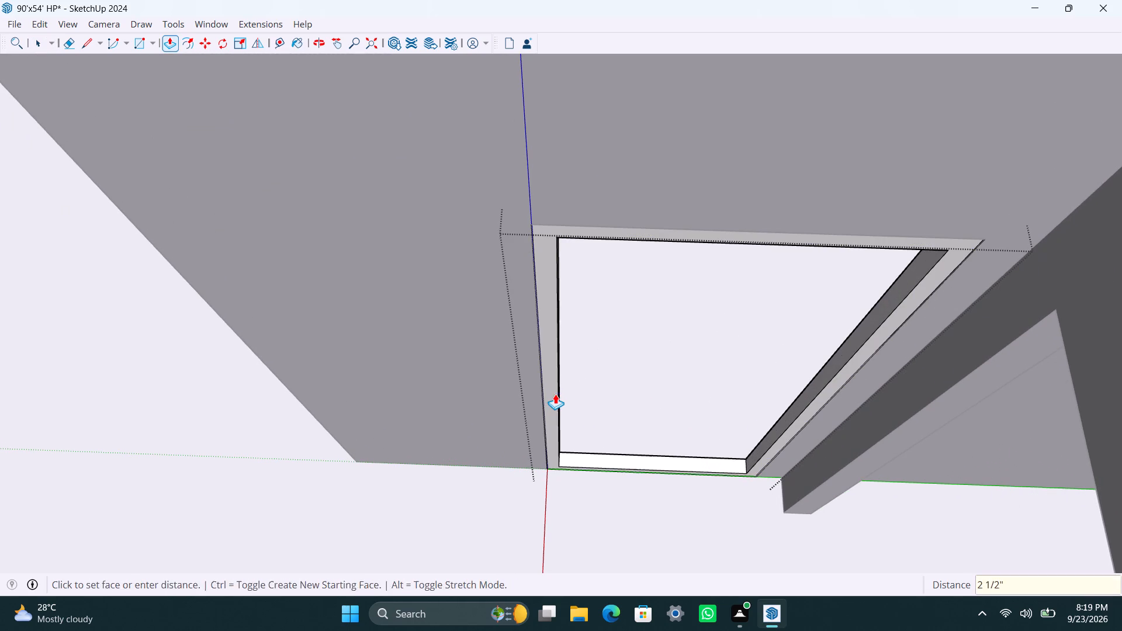
key("space")
Draw a door panel rectangle between opposite inner corners of the frame and make it a group.
scroll(552, 428, "down", 4)
scroll(566, 427, "up", 2)
key("r")
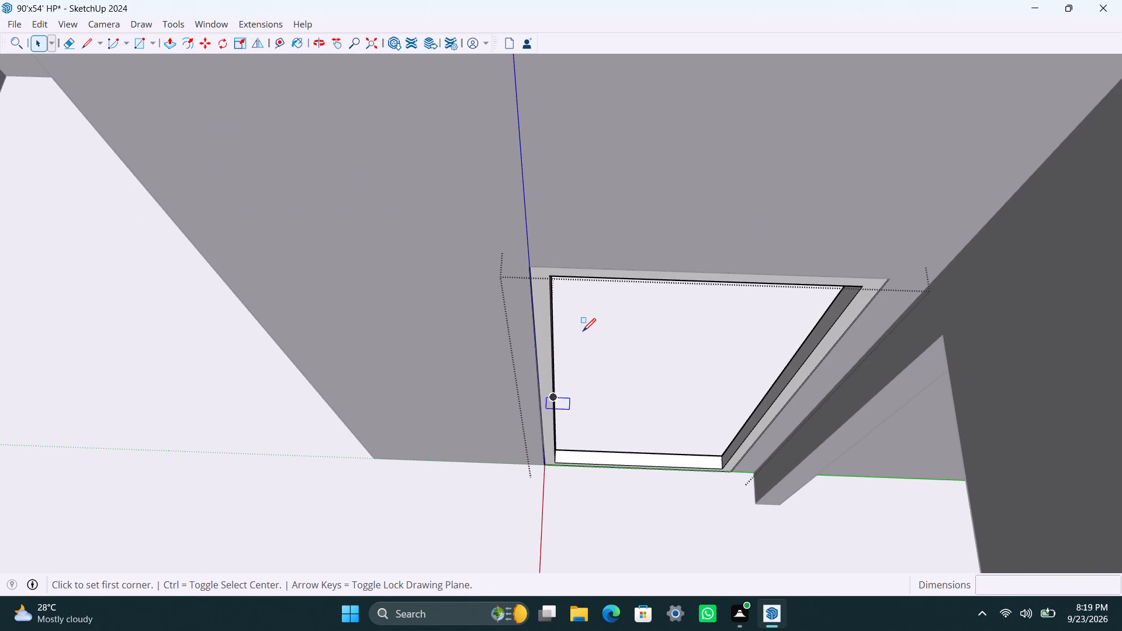
left_click(552, 276)
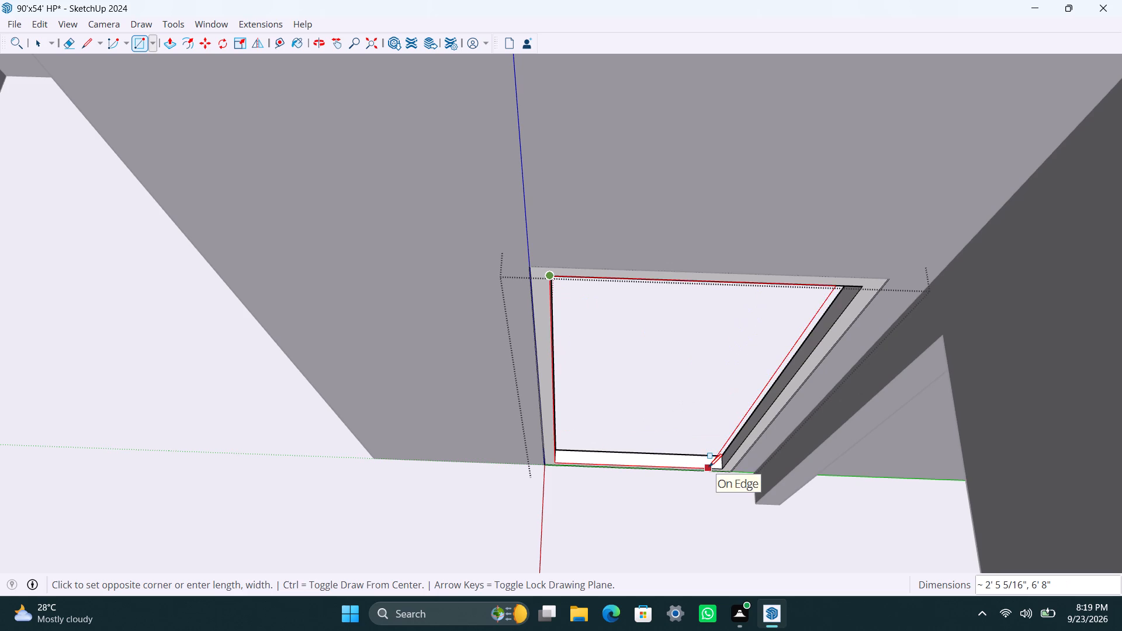
left_click(716, 467)
key("space")
double_click(642, 399)
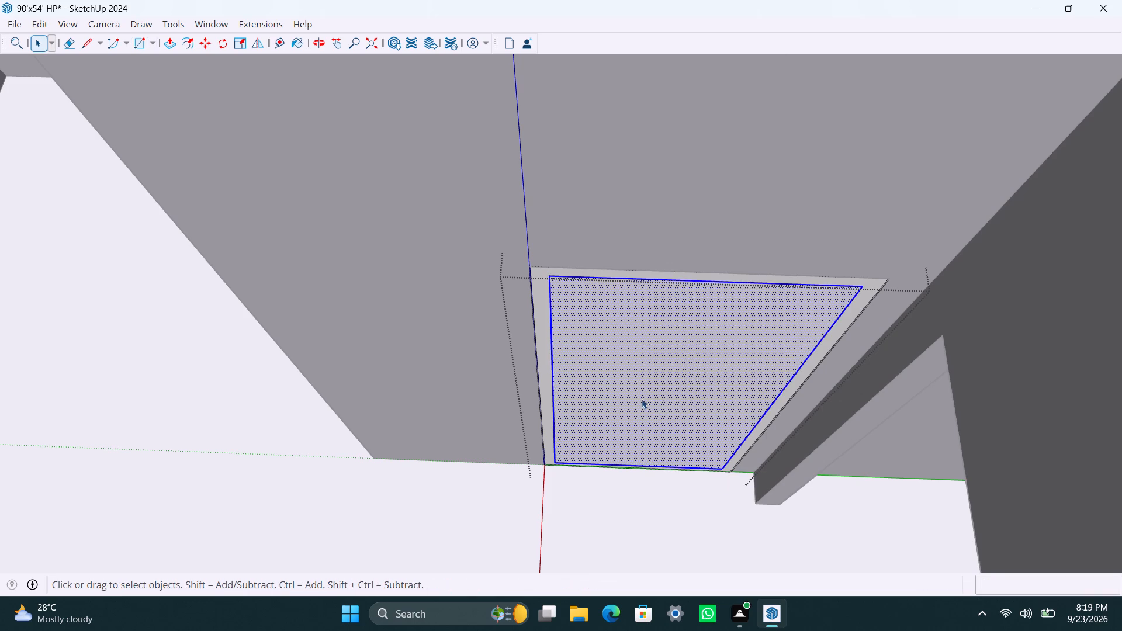
right_click(642, 398)
left_click(712, 184)
Open the new door panel group and extrude its face 18 mm.
triple_click(632, 353)
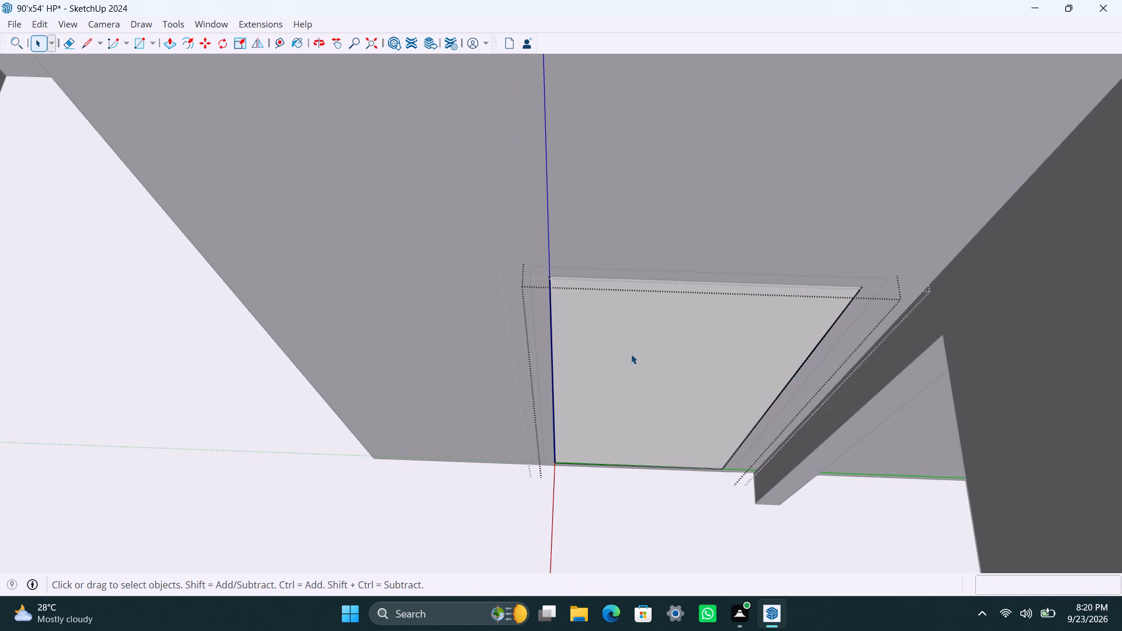
key("p")
left_click_drag(629, 355, 625, 324)
key("1")
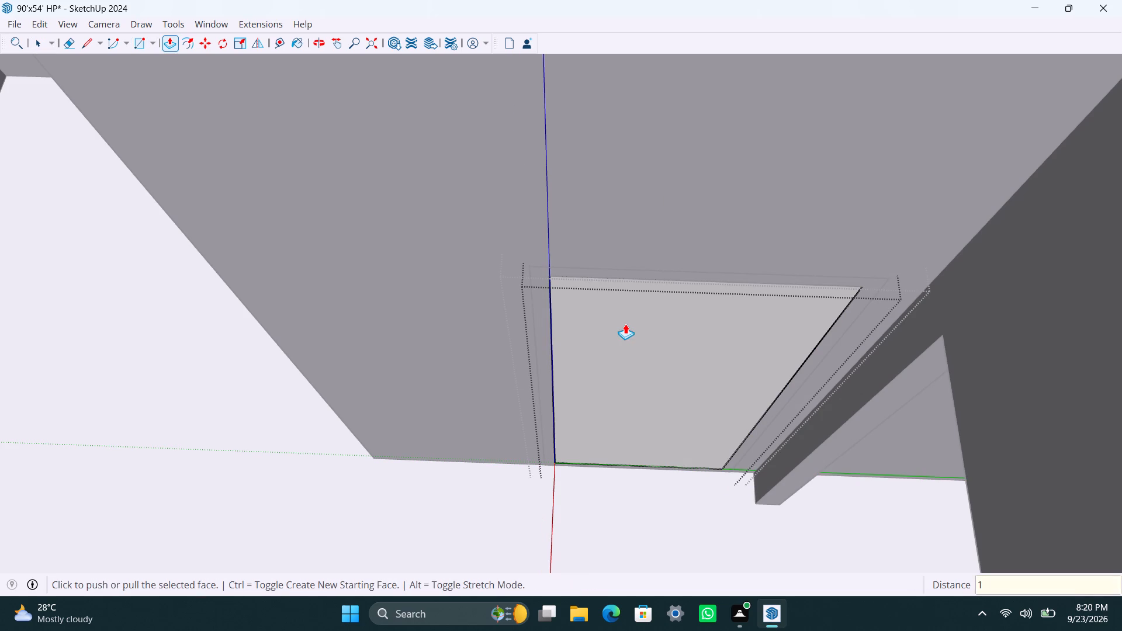
type("8MM")
key("Return")
key("space")
Place horizontal guides on the door panel, one 4' below its top edge and another 8" above that guide.
scroll(649, 429, "up", 1)
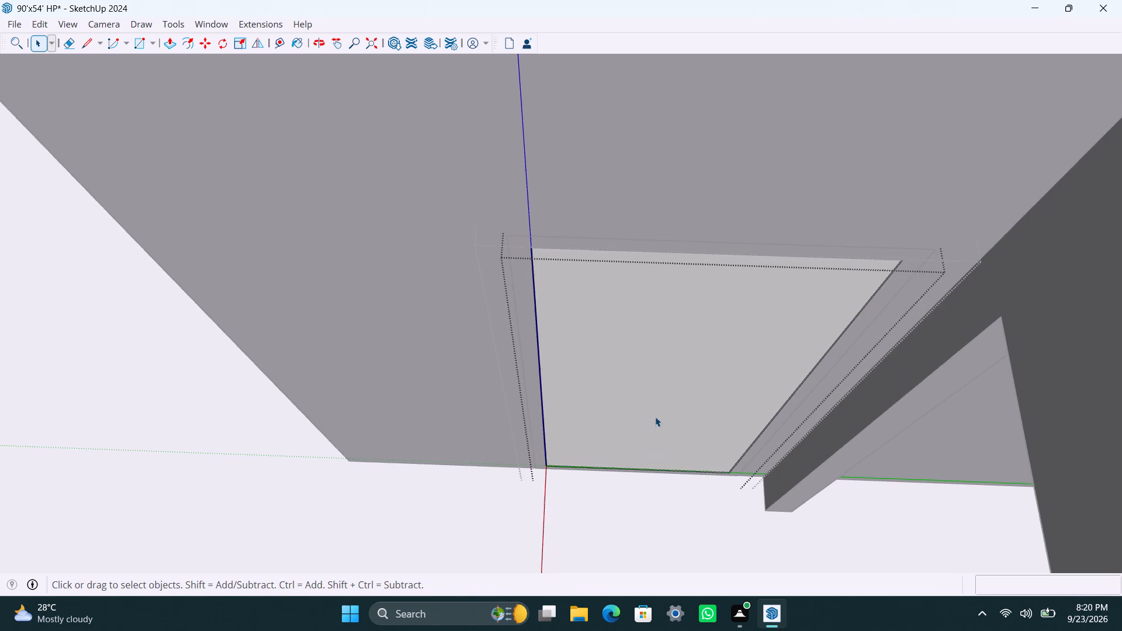
scroll(654, 415, "down", 3)
middle_click_drag(622, 415, 578, 372)
scroll(694, 346, "up", 2)
key("t")
left_click_drag(674, 266, 673, 280)
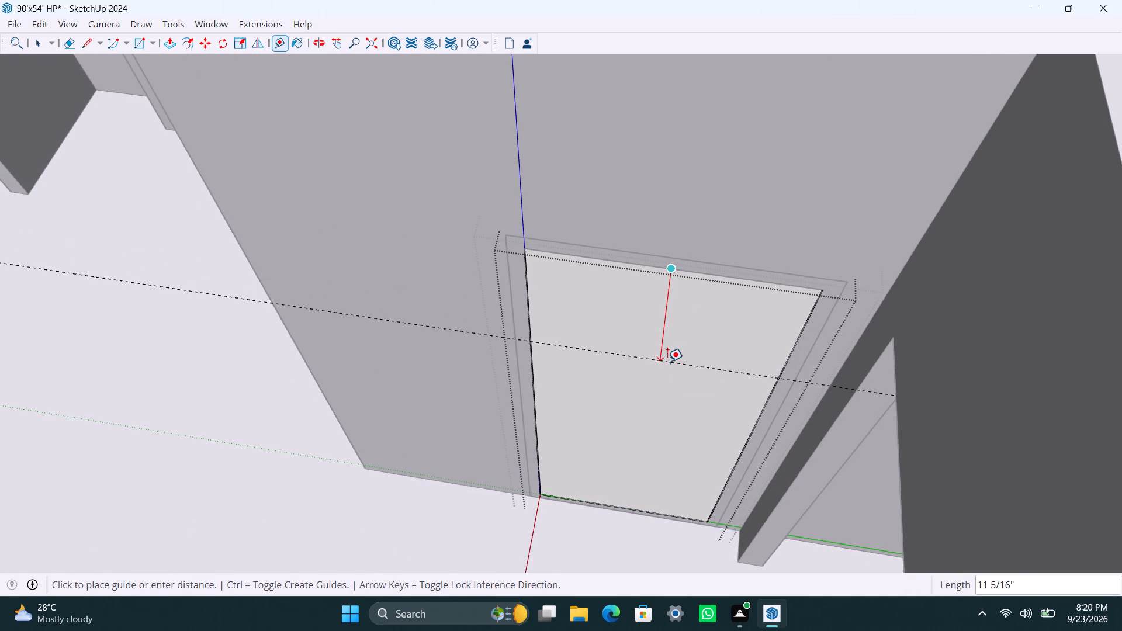
type("4'")
key("Return")
left_click(680, 450)
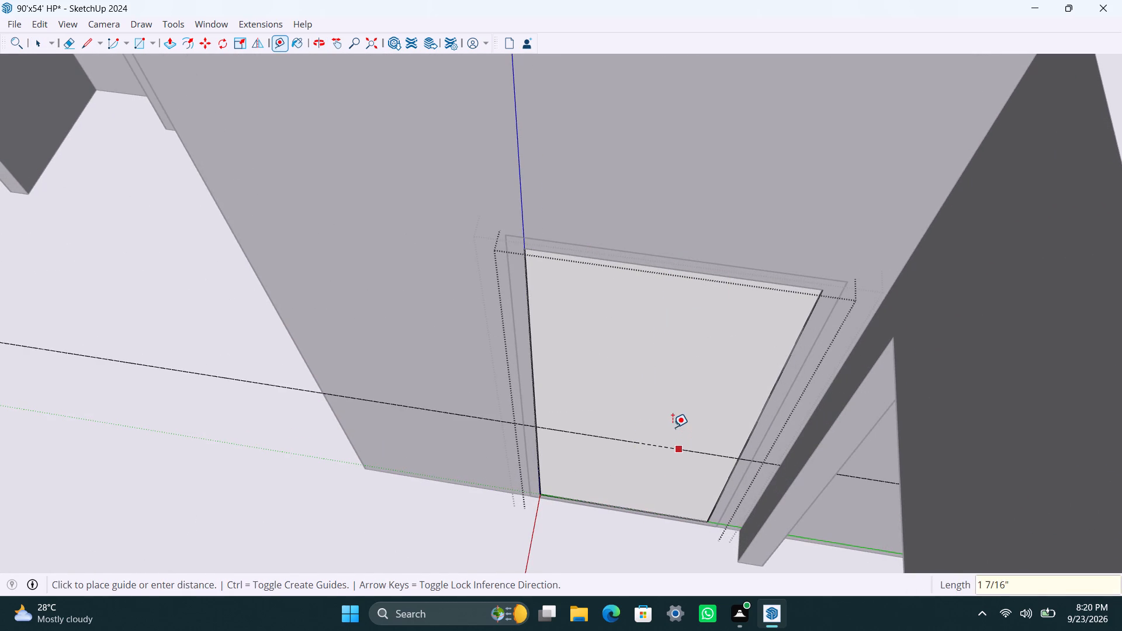
type("8\"")
key("Return")
key("space")
Place vertical guides on the door panel, one 6" in from its side edge and another 1.5" further in.
key("t")
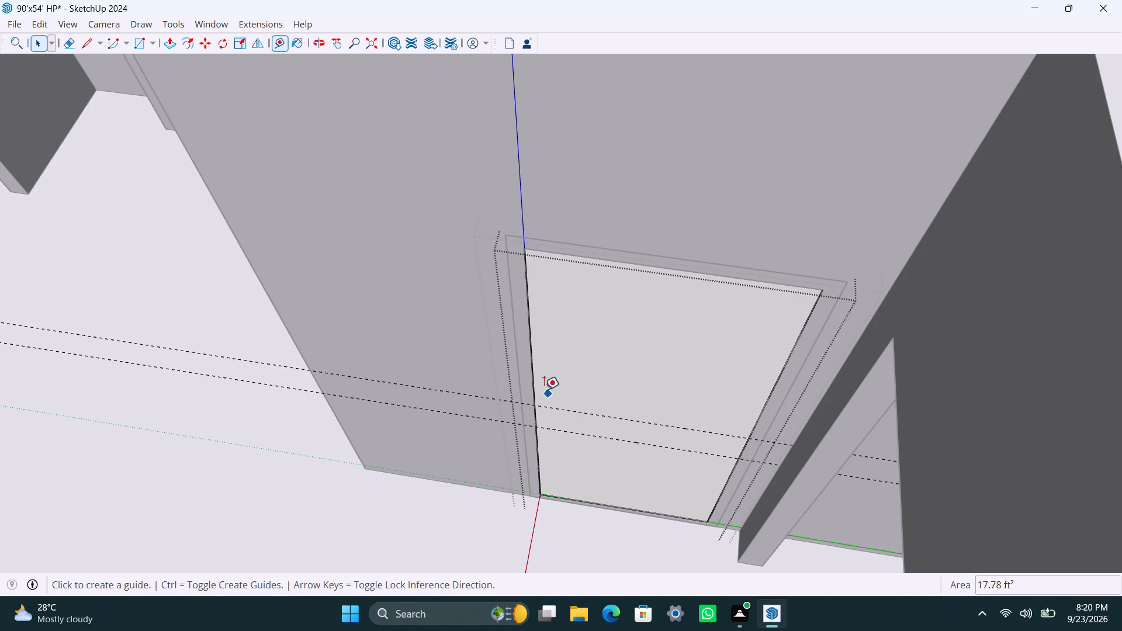
left_click(534, 366)
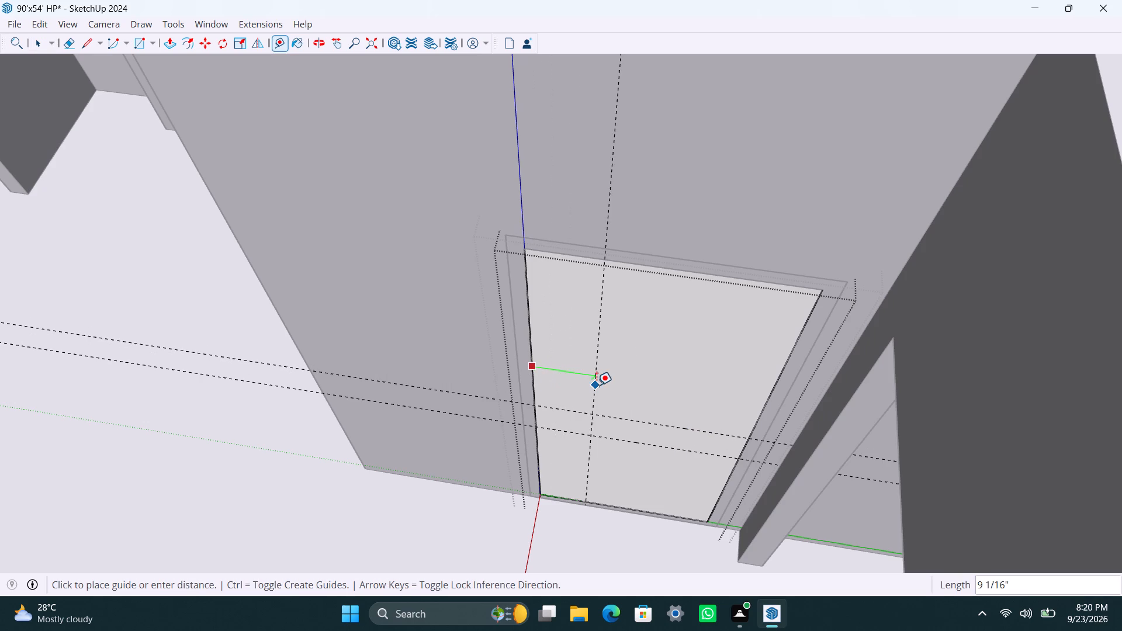
type("6\"")
key("Return")
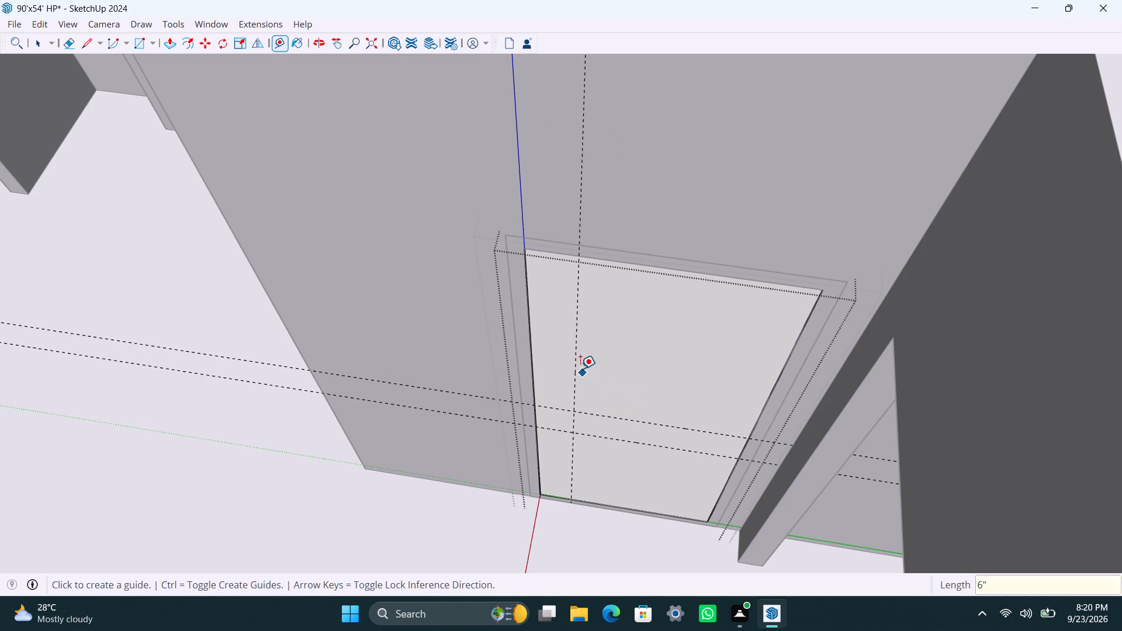
left_click(573, 360)
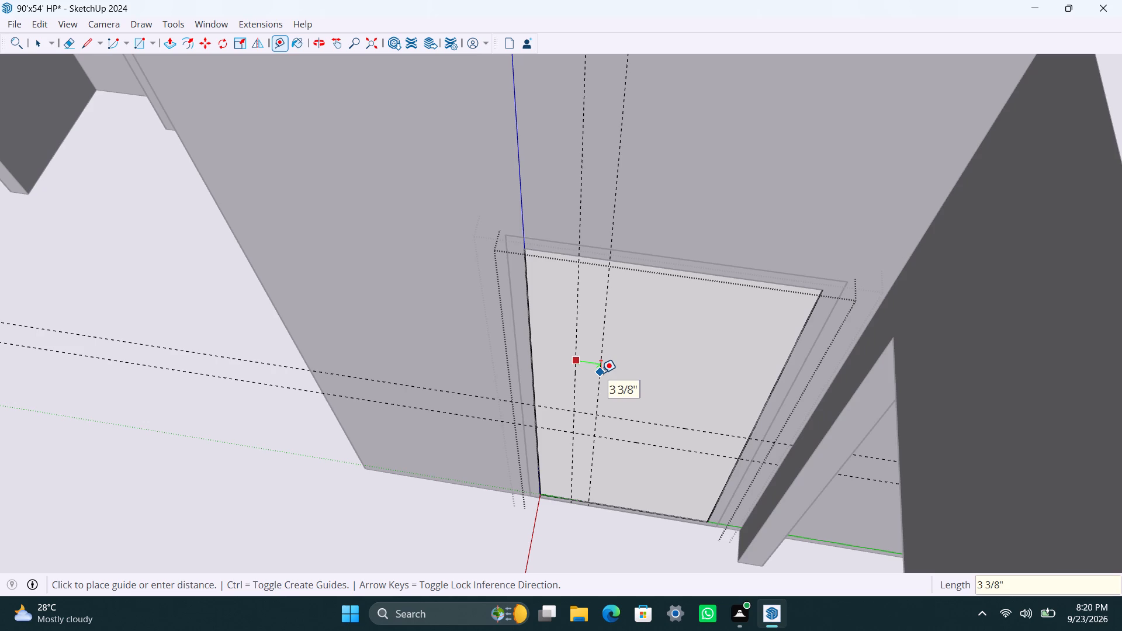
type("1.5\"")
key("Return")
key("space")
Draw the 1.5" x 8" handle rectangle between the guide intersections and make it a group.
scroll(604, 412, "up", 8)
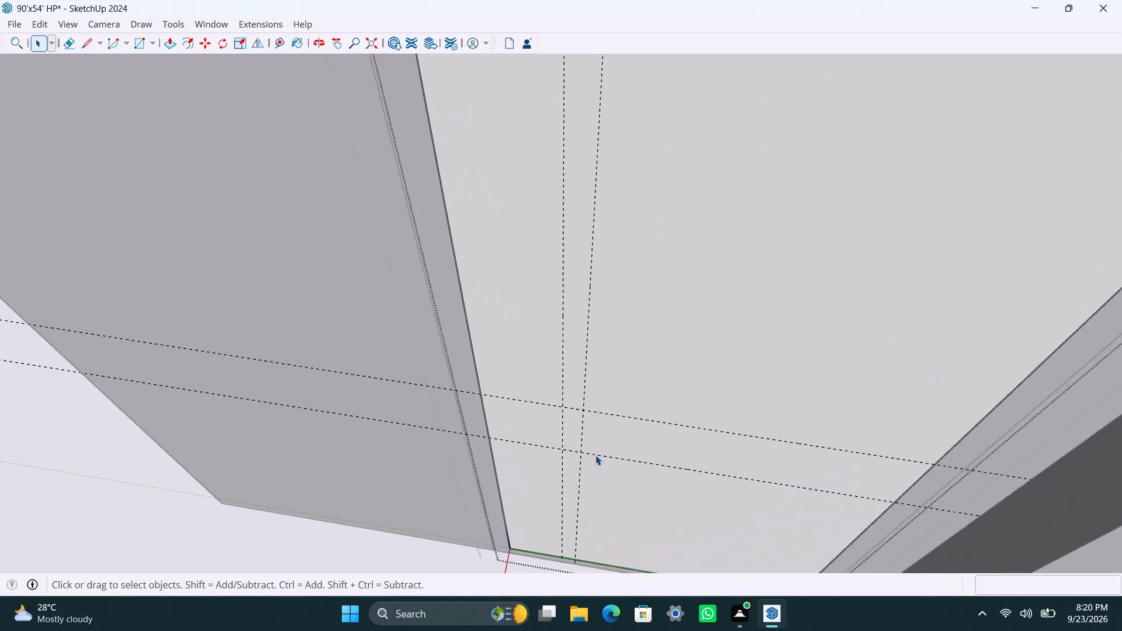
scroll(595, 455, "up", 1)
middle_click_drag(590, 459, 607, 429)
key("r")
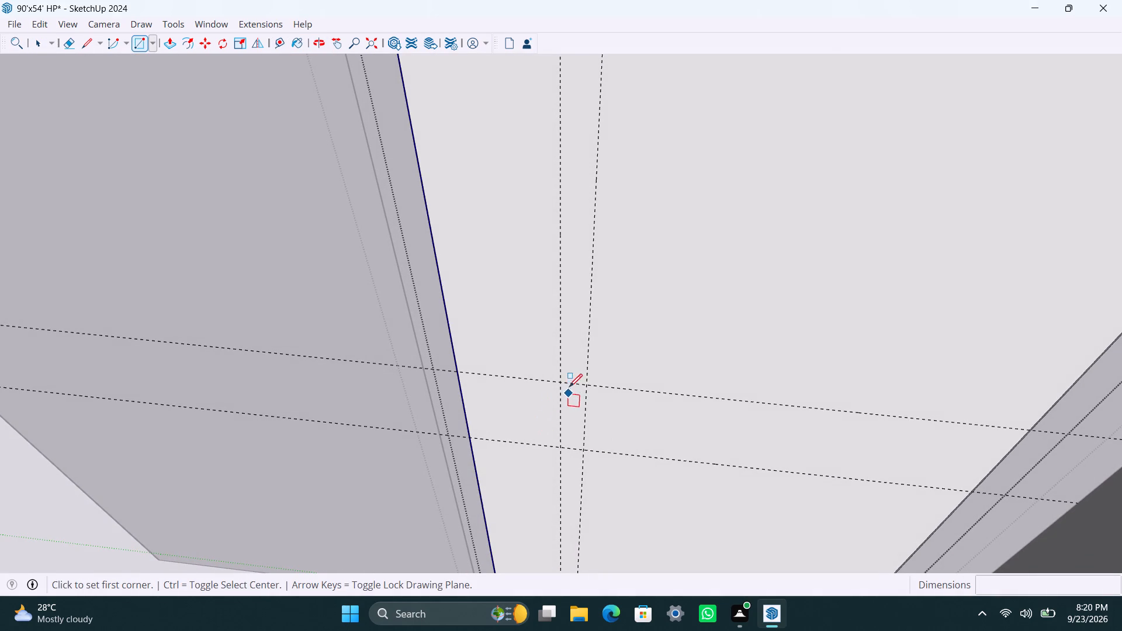
left_click_drag(564, 383, 559, 393)
left_click(584, 450)
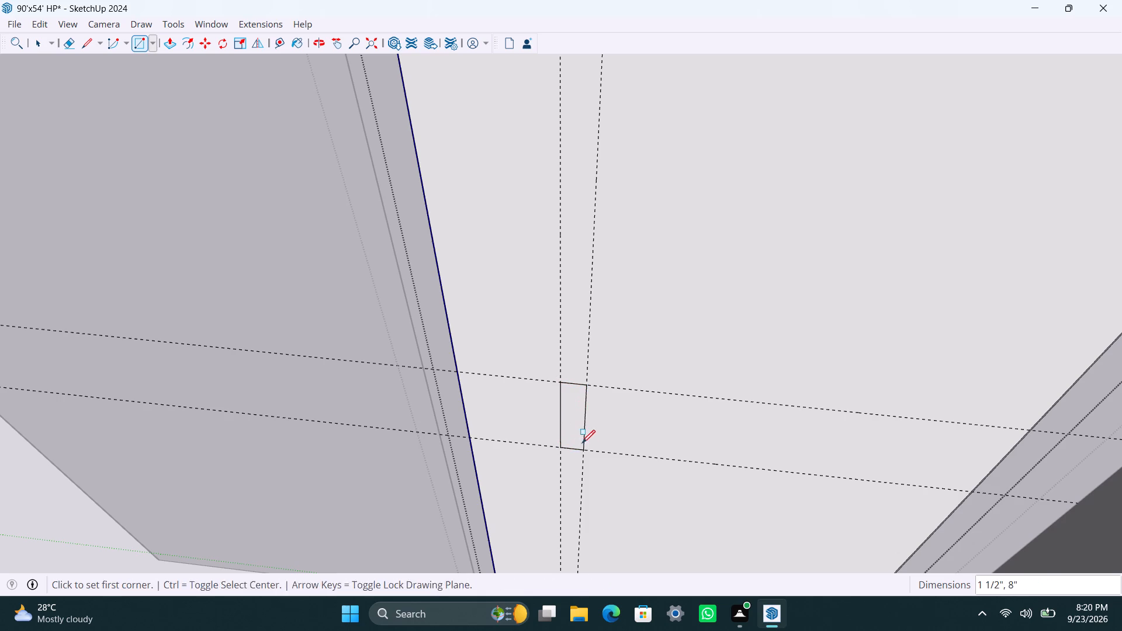
key("space")
double_click(572, 421)
right_click(566, 412)
left_click(631, 178)
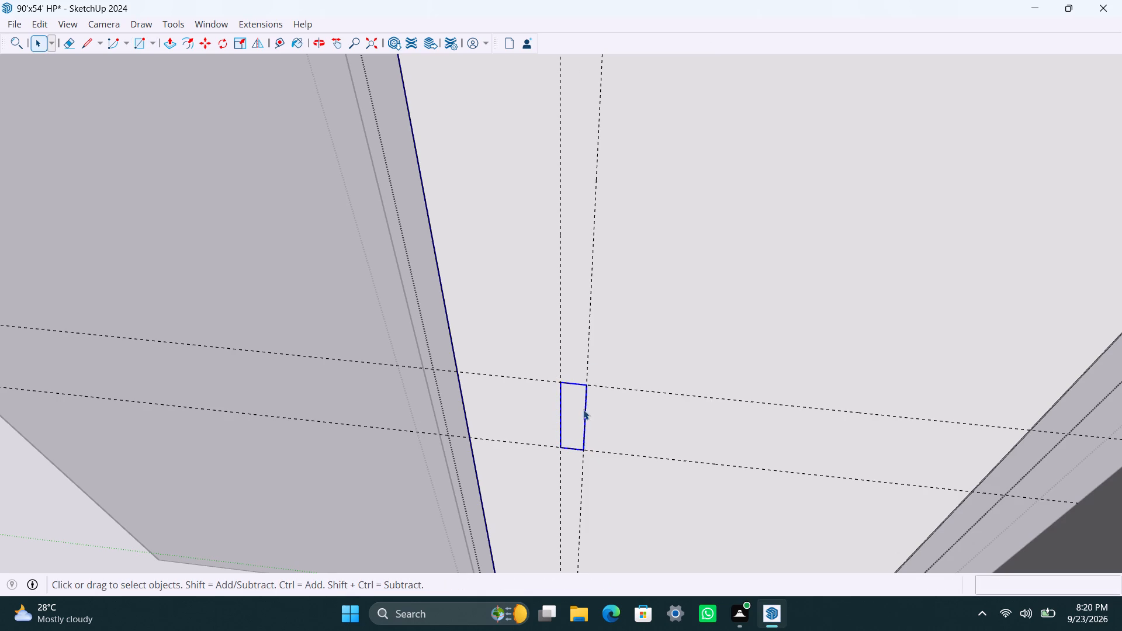
Open the new handle group and extrude its face 0.5".
scroll(583, 410, "up", 3)
triple_click(579, 410)
key("p")
left_click_drag(576, 412, 579, 425)
type("0.5\"")
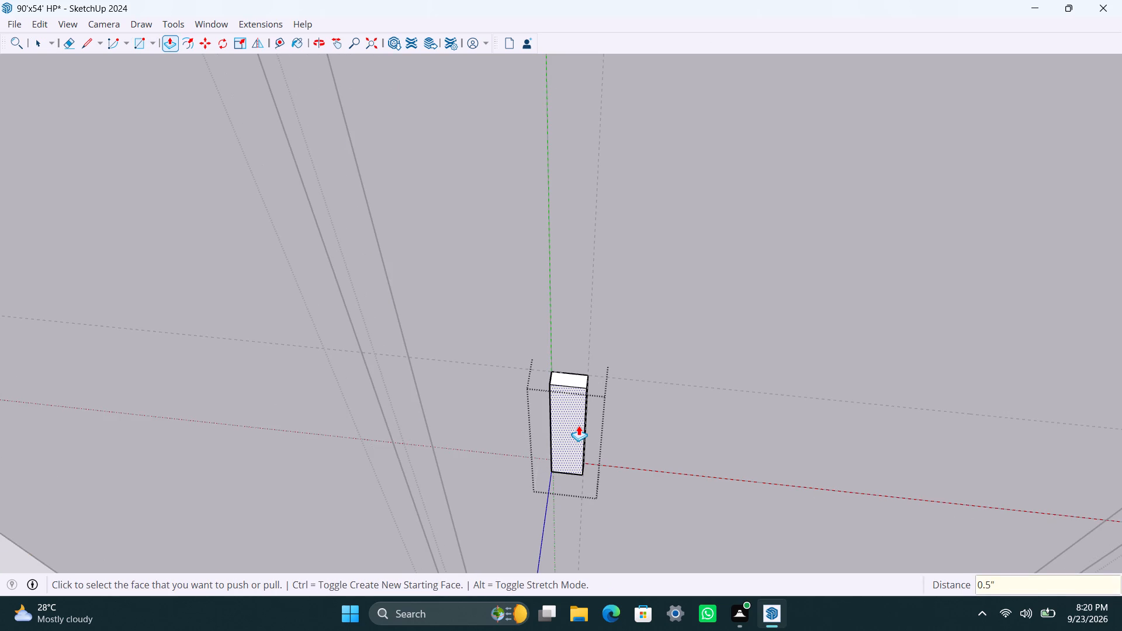
key("Return")
key("space")
Save the model.
key("ctrl+s")
Close the nested handle and door groups to return to editing the second building's group.
scroll(563, 279, "down", 5)
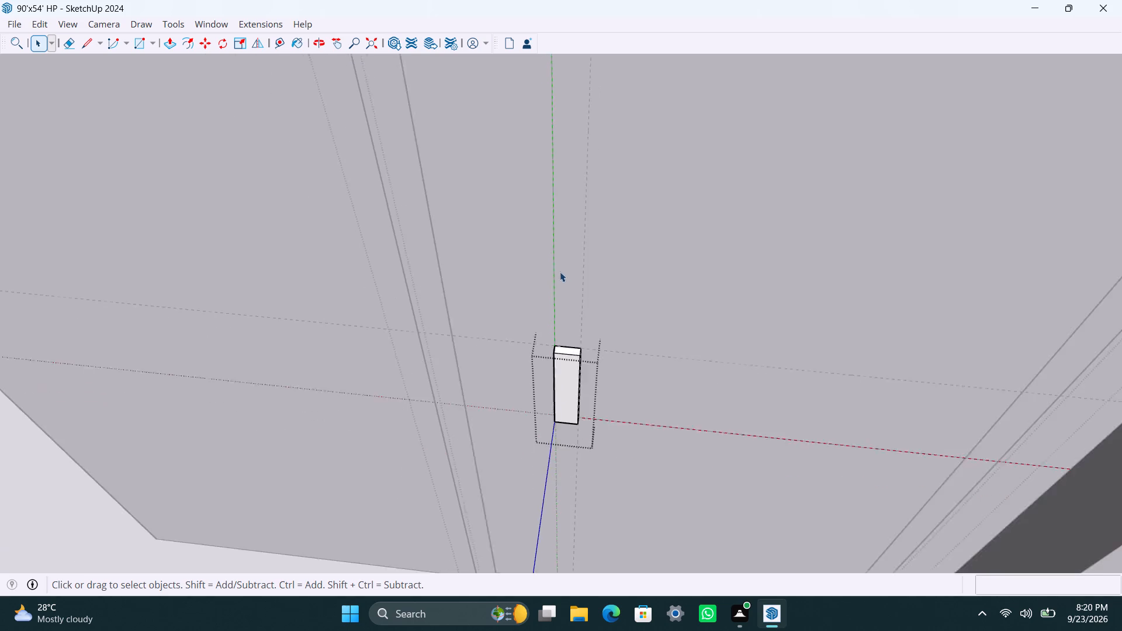
scroll(560, 272, "down", 17)
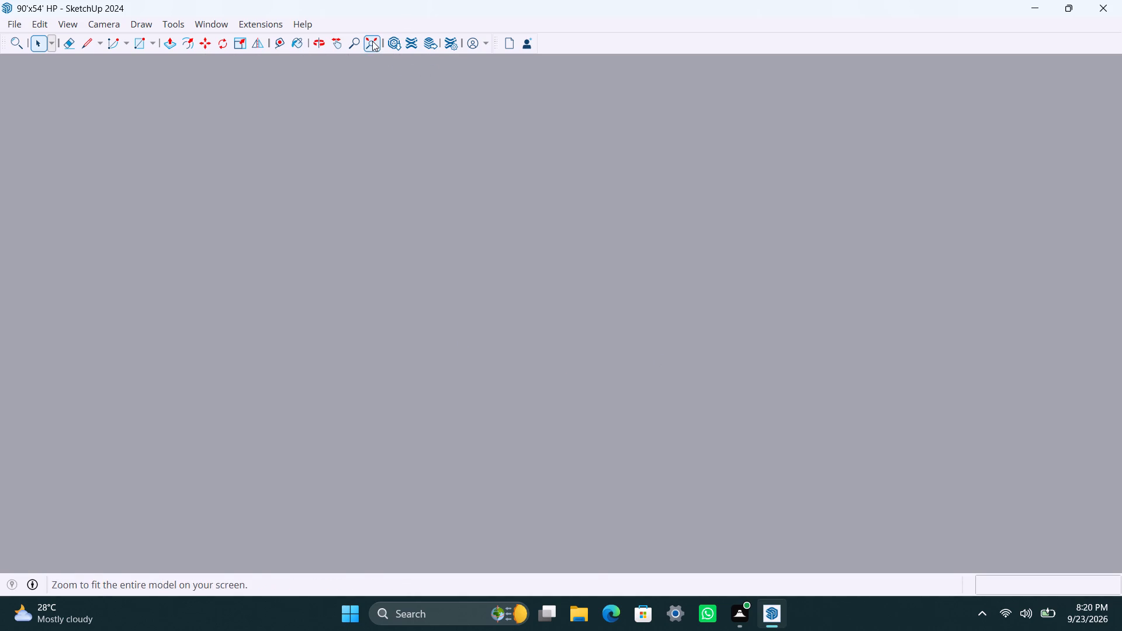
left_click(372, 41)
scroll(476, 310, "down", 4)
scroll(538, 342, "up", 6)
middle_click_drag(517, 392, 757, 435)
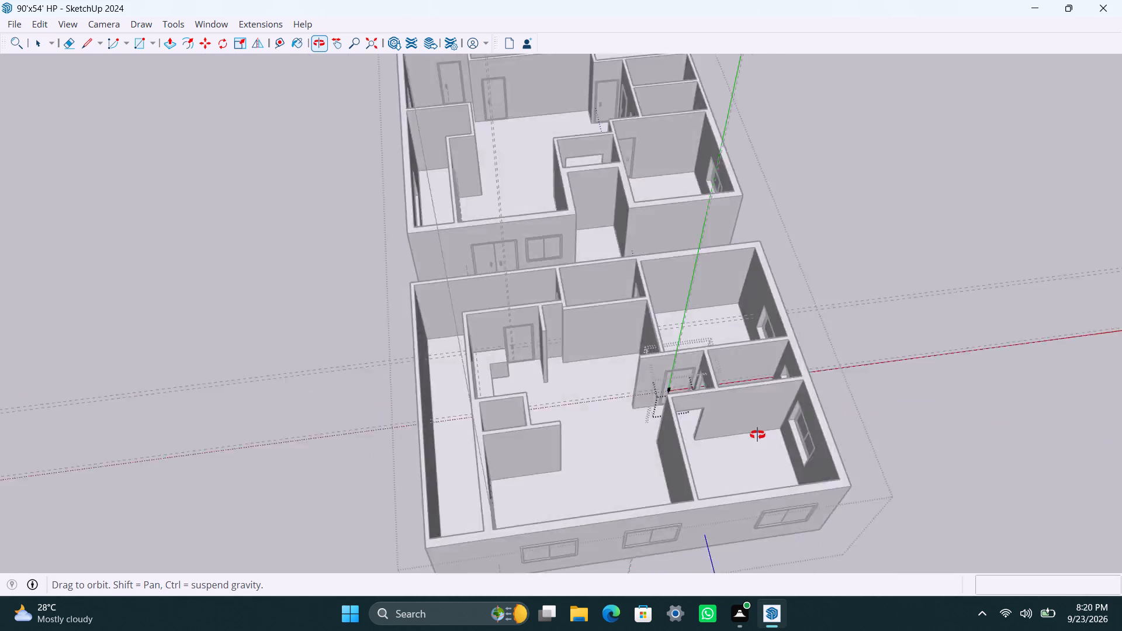
middle_click_drag(757, 435, 1065, 404)
left_click(940, 167)
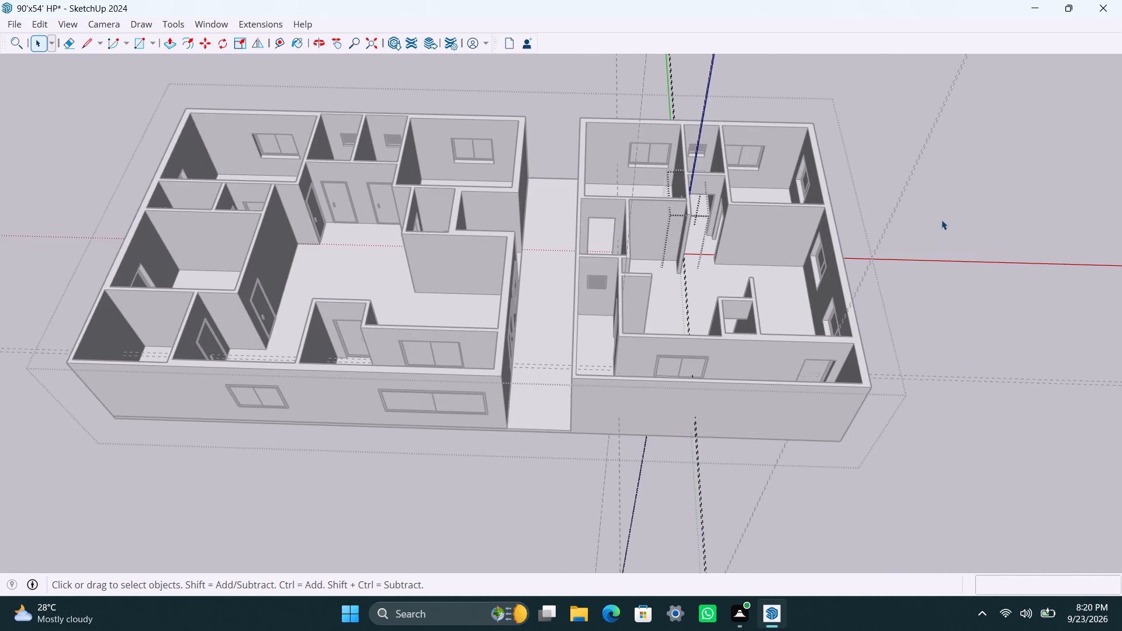
left_click(942, 220)
double_click(999, 235)
scroll(657, 256, "up", 3)
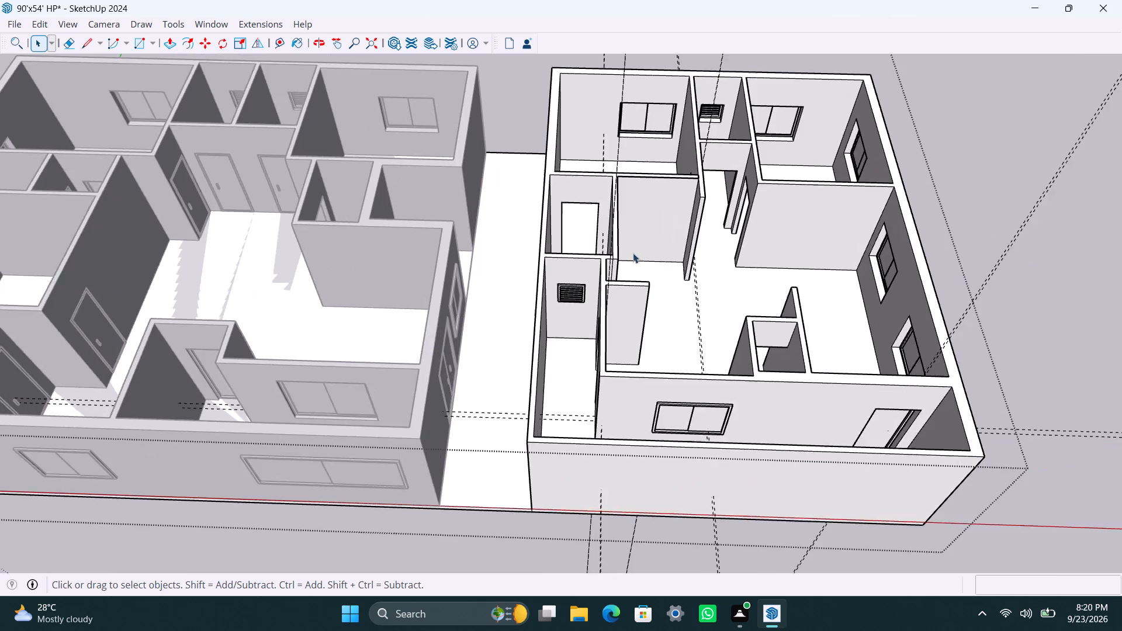
Draw a 3' x 7' rectangle across the empty doorway in the passage wall near the ventilated small room and make it a group.
scroll(636, 244, "up", 3)
middle_click_drag(654, 261, 539, 450, "shift")
scroll(566, 375, "up", 2)
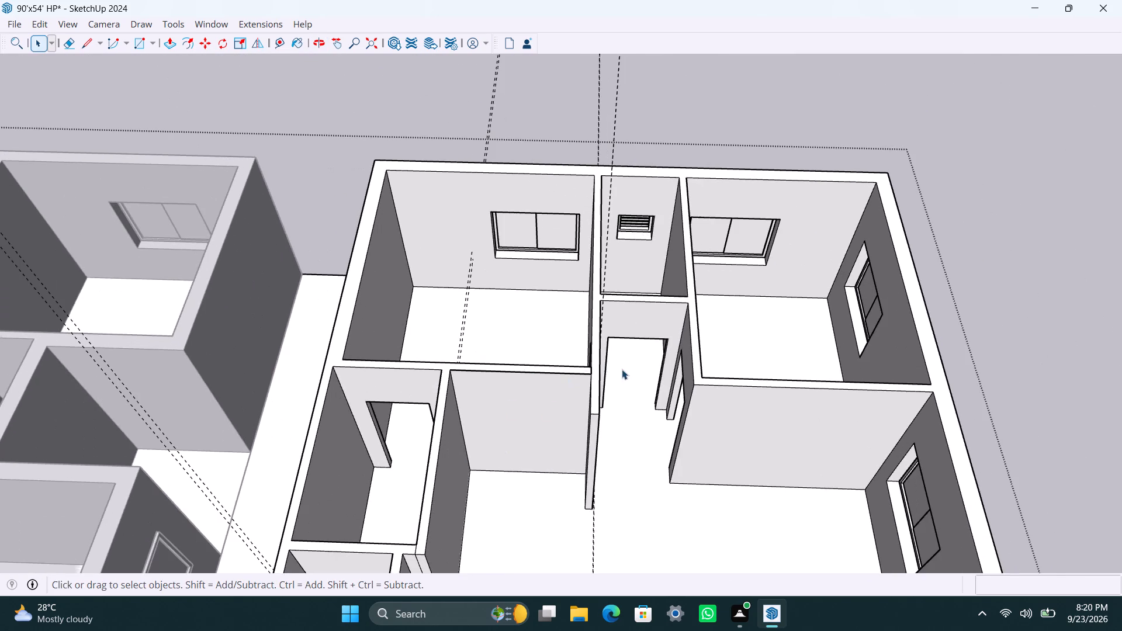
scroll(622, 369, "up", 2)
scroll(688, 436, "up", 2)
middle_click_drag(652, 450, 827, 435)
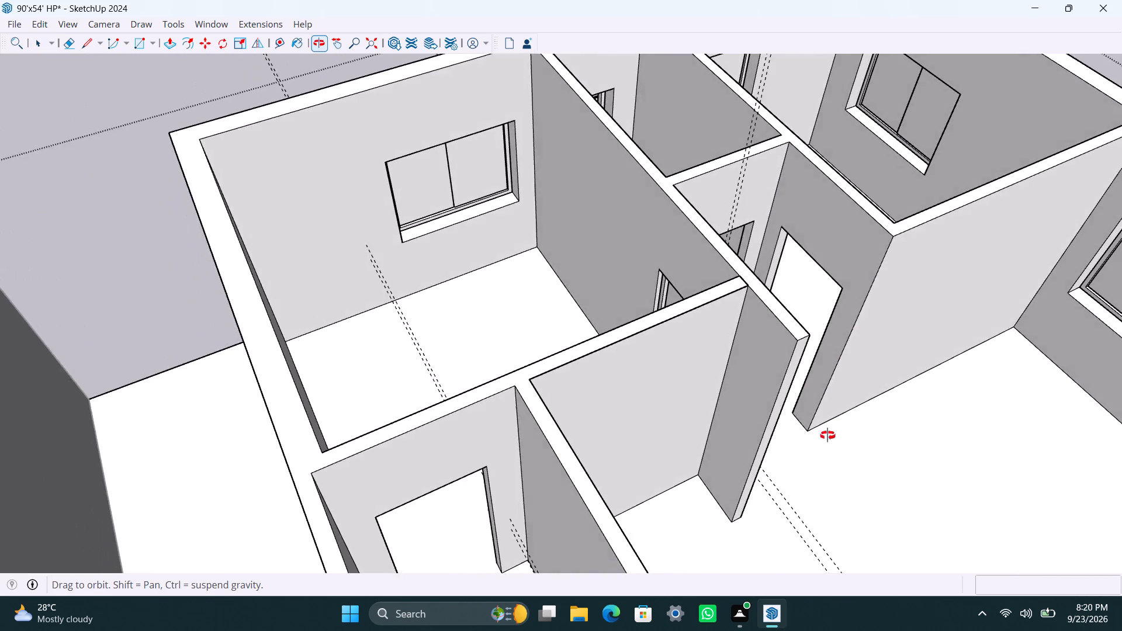
middle_click_drag(827, 435, 1021, 543)
scroll(646, 242, "up", 3)
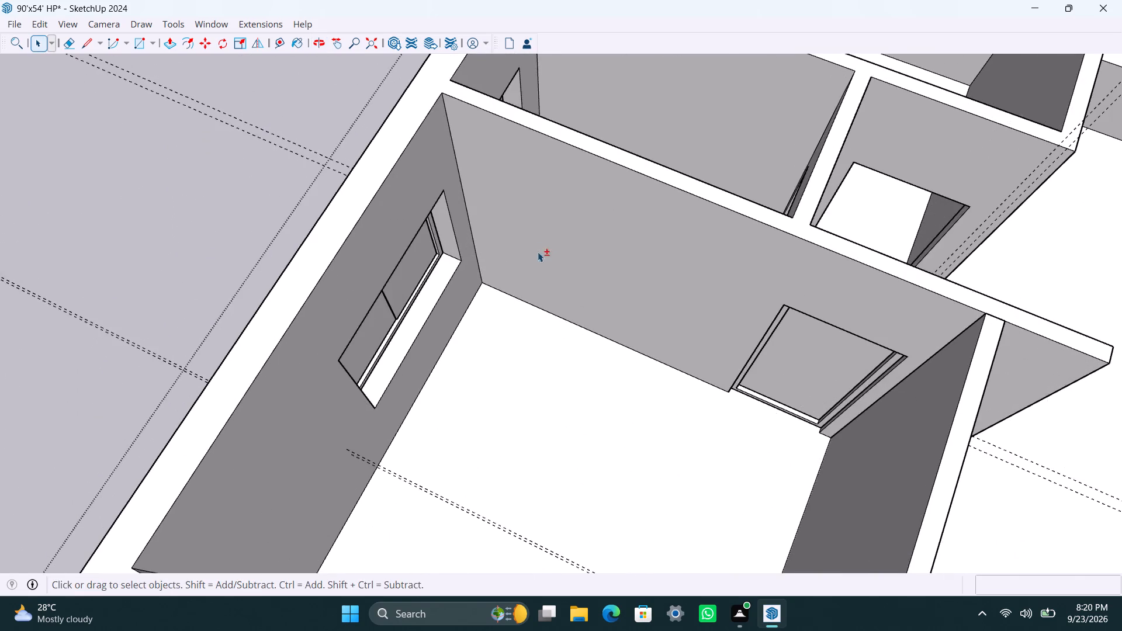
middle_click_drag(531, 267, 467, 350, "shift")
scroll(801, 354, "up", 3)
middle_click_drag(856, 365, 996, 353)
scroll(764, 222, "down", 2)
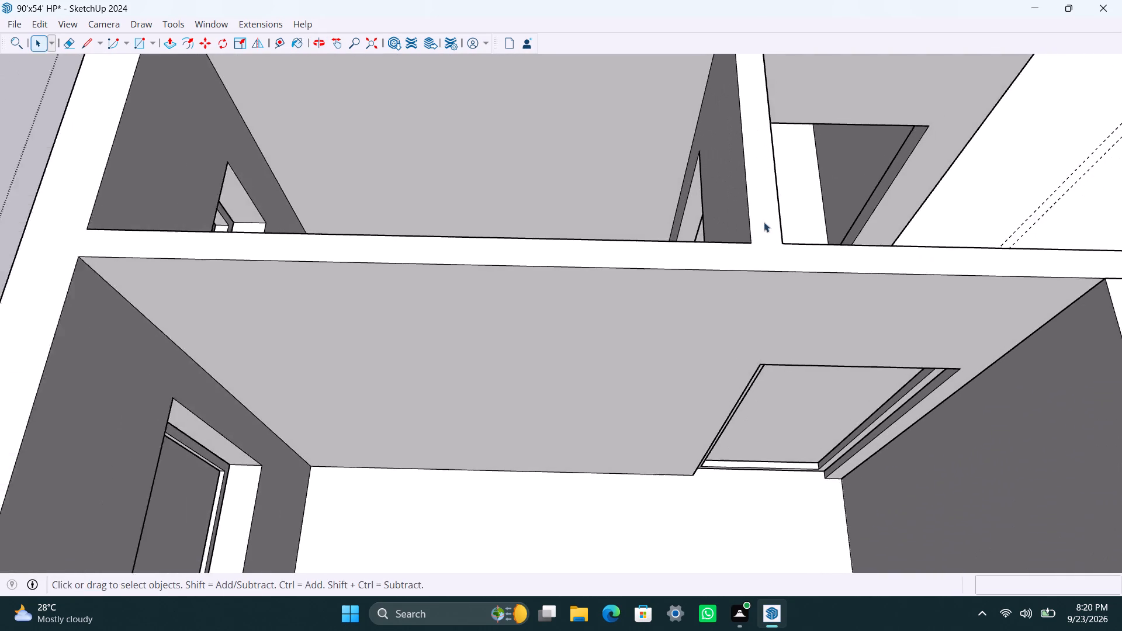
middle_click_drag(733, 240, 464, 419, "shift")
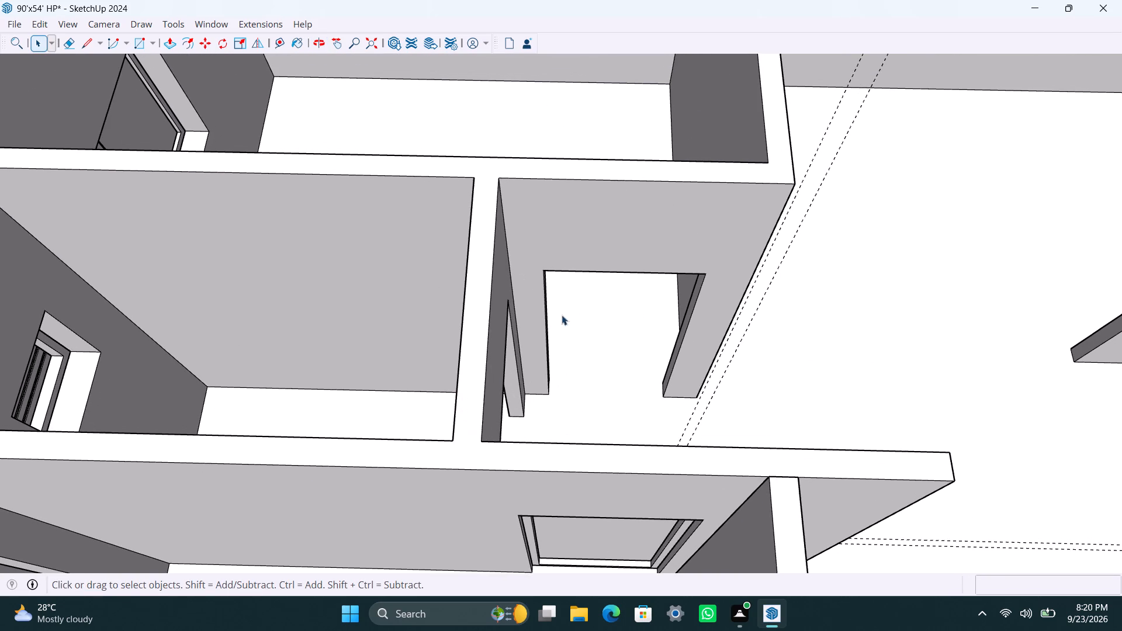
scroll(594, 308, "up", 2)
key("r")
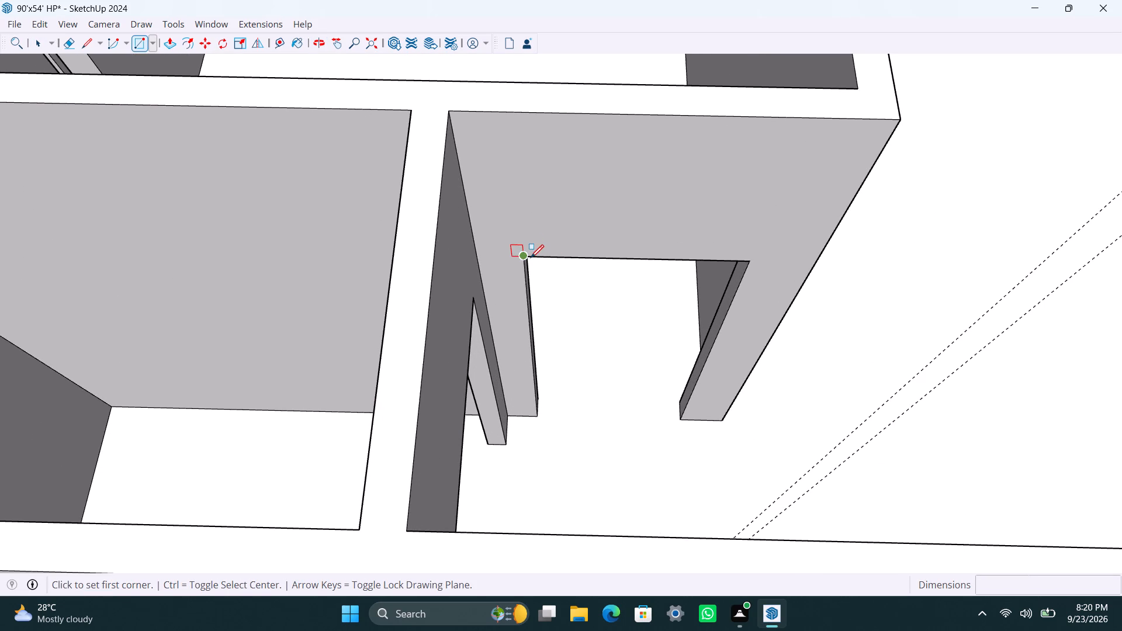
left_click(531, 258)
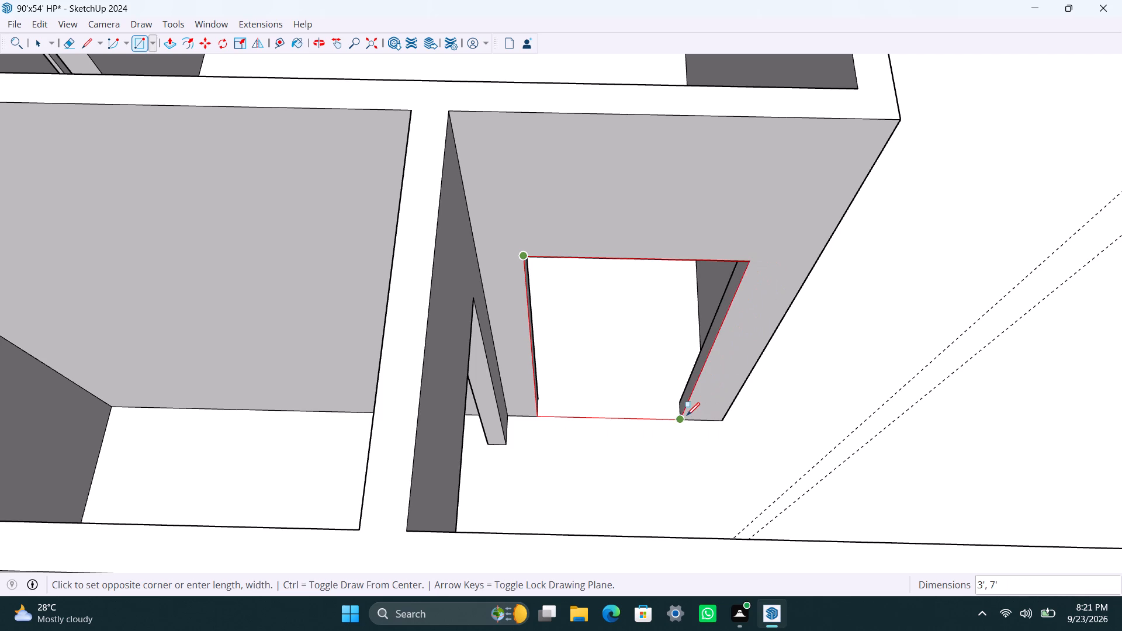
left_click(687, 415)
key("space")
double_click(660, 384)
right_click(660, 383)
left_click(722, 169)
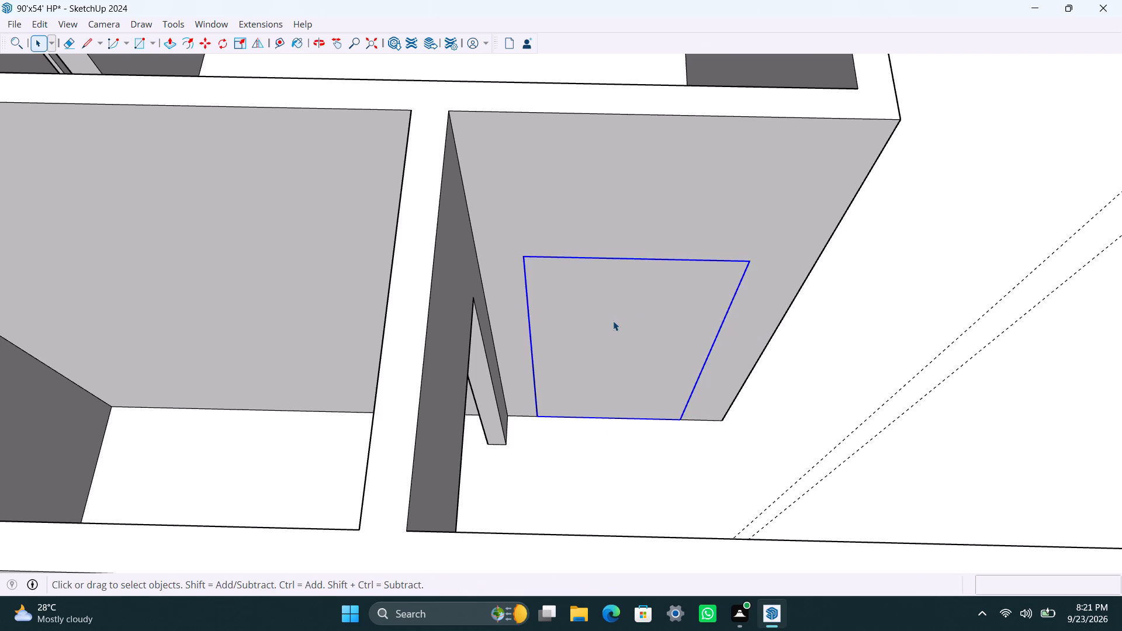
Open the new door group, offset the face's outline 2" inward and delete the inner face.
double_click(611, 321)
left_click(607, 319)
key("f")
left_click(562, 297)
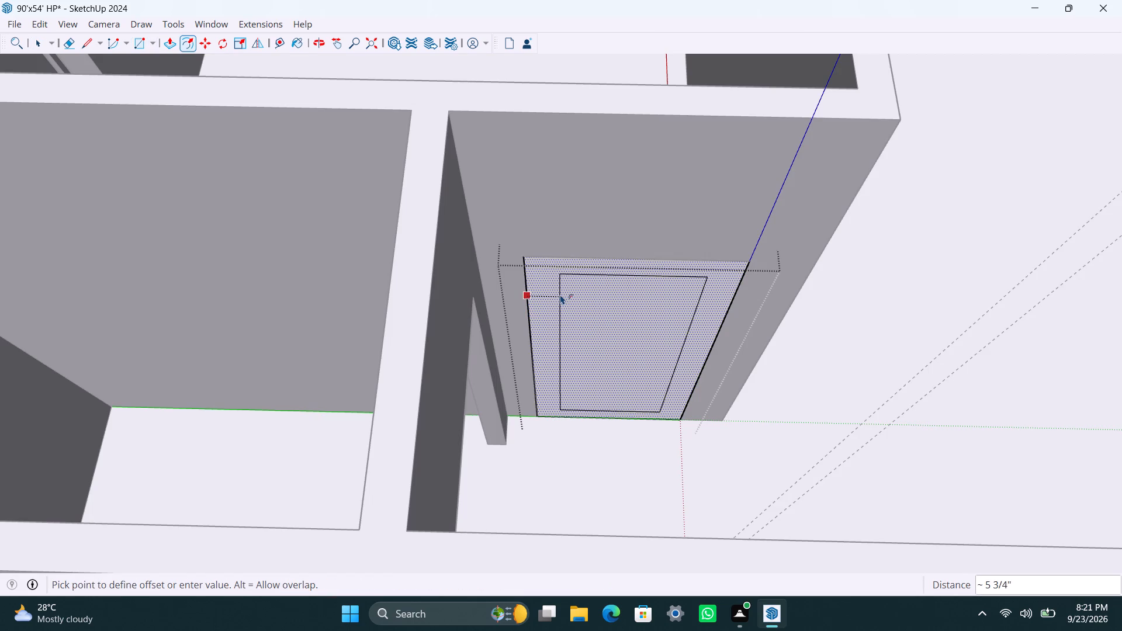
key("3")
key("BackSpace")
type("2\"")
key("Return")
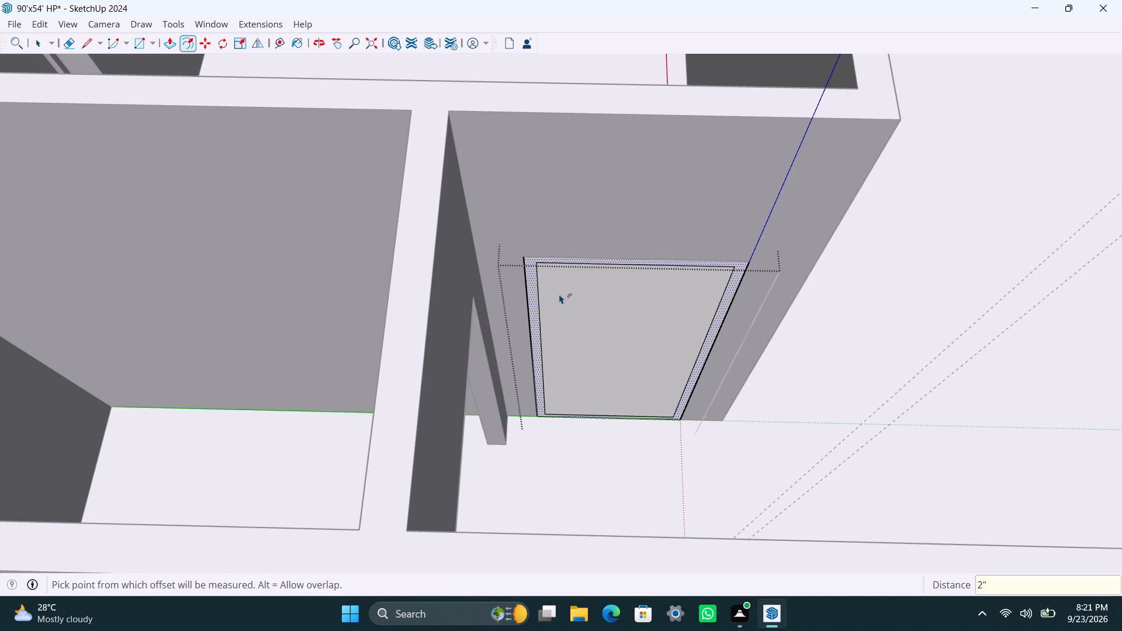
key("space")
left_click(593, 311)
key("Delete")
Extrude the door frame's border 2.5" in the passage wall opening.
scroll(559, 343, "up", 2)
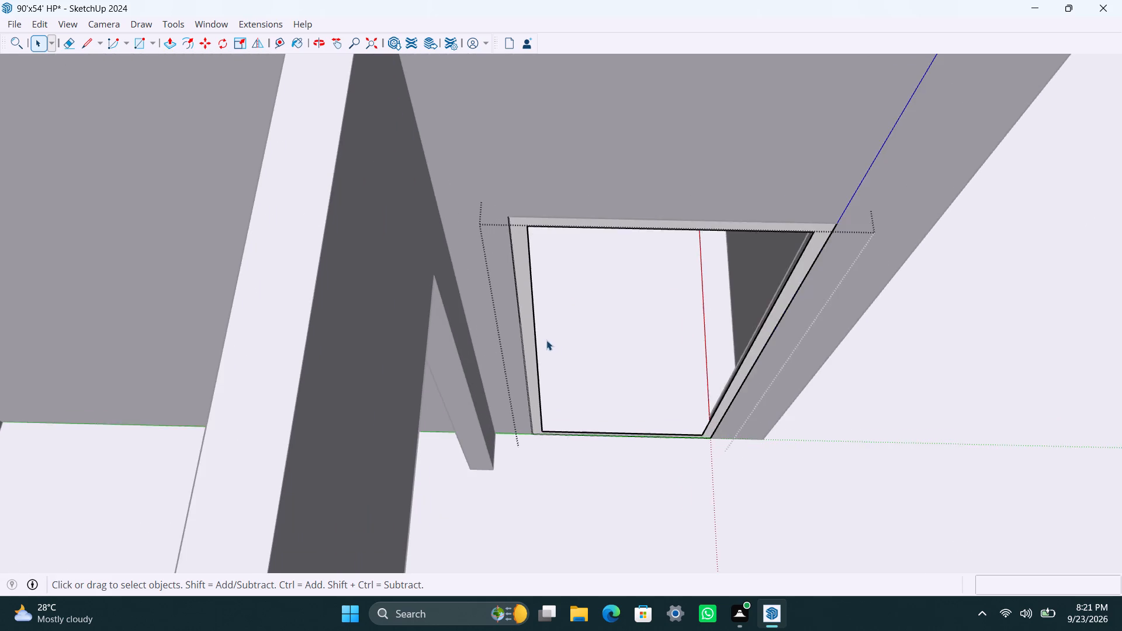
scroll(525, 330, "up", 2)
left_click(527, 310)
key("p")
left_click_drag(528, 309, 534, 299)
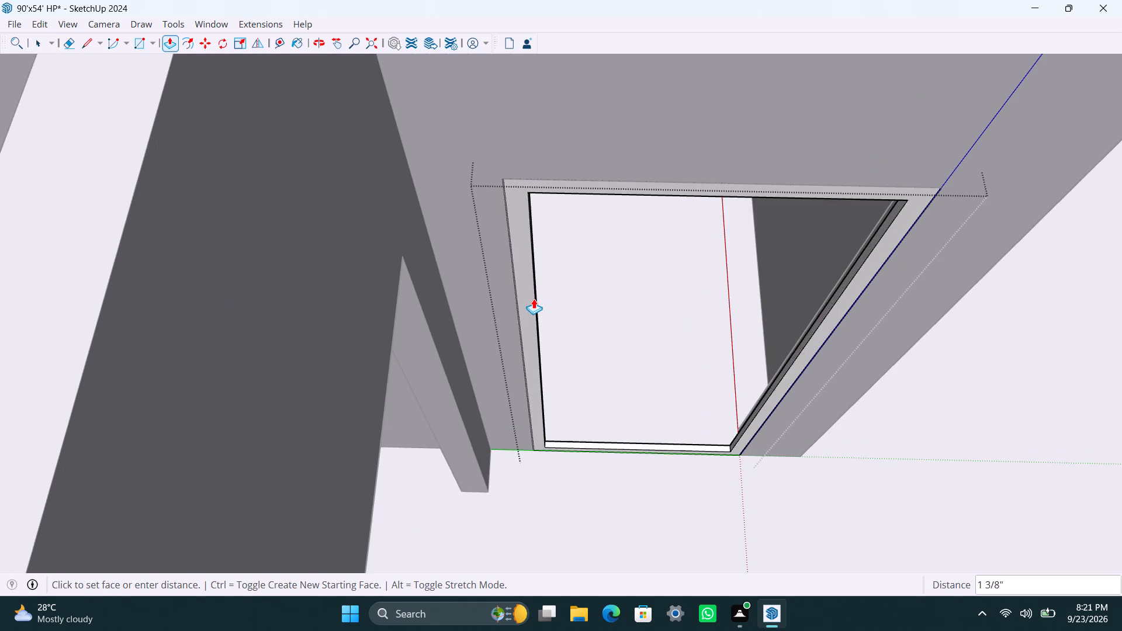
left_click_drag(534, 299, 534, 295)
type("2.5\"")
key("Return")
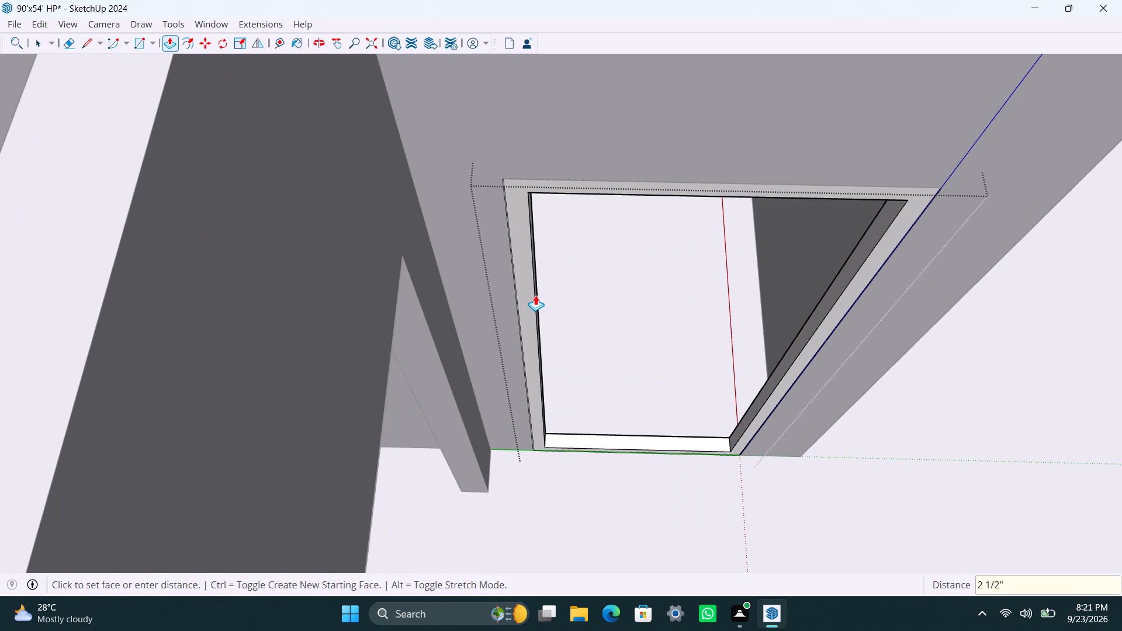
key("space")
Draw a door panel rectangle between opposite inner corners of the frame and make it a group.
scroll(553, 344, "down", 3)
key("r")
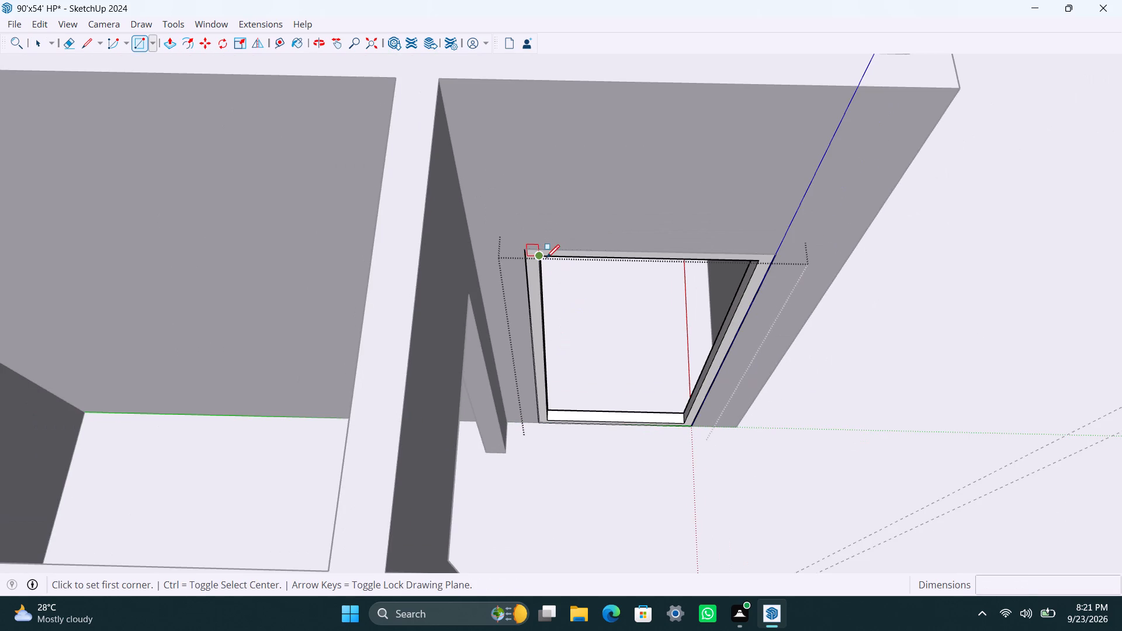
left_click(546, 258)
left_click(681, 419)
key("space")
double_click(640, 407)
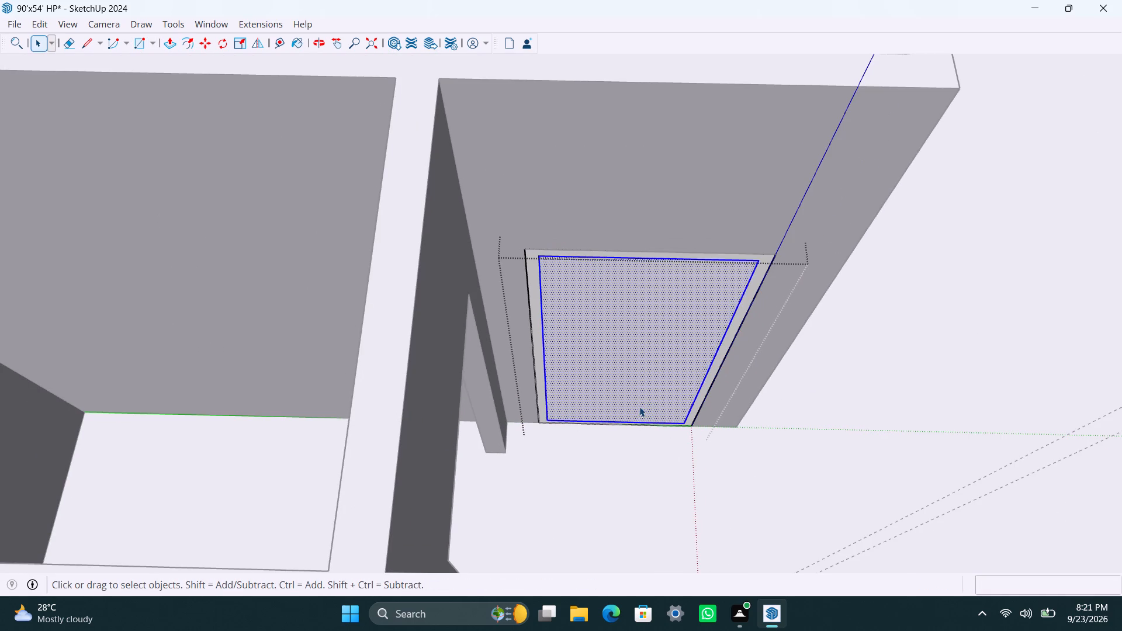
right_click(639, 406)
left_click(686, 199)
Open the new door panel group and extrude its face 18 mm.
triple_click(608, 384)
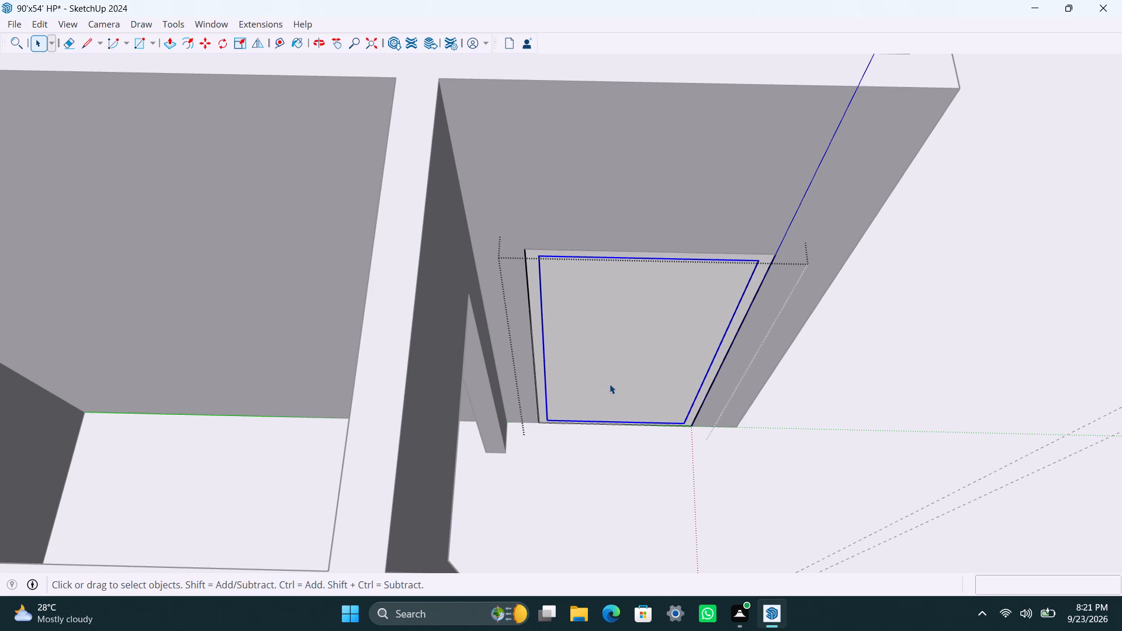
key("p")
left_click_drag(610, 382, 608, 342)
type("18MM")
key("Return")
key("space")
Place a horizontal guide 4' below the door panel's top edge and another 8" above that guide.
key("t")
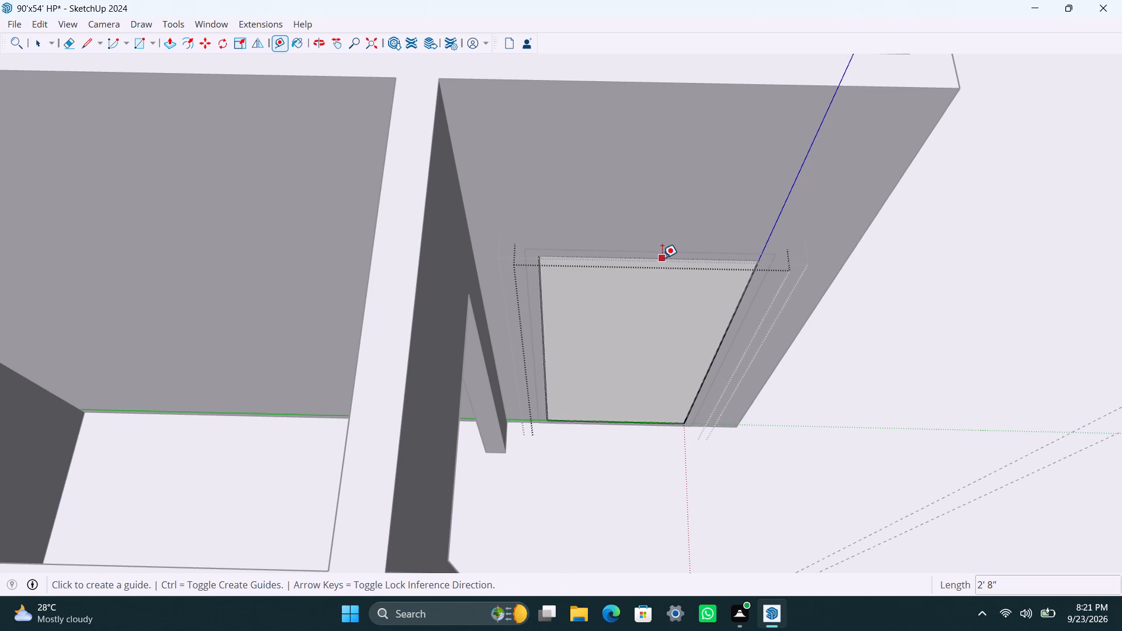
left_click_drag(662, 258, 660, 265)
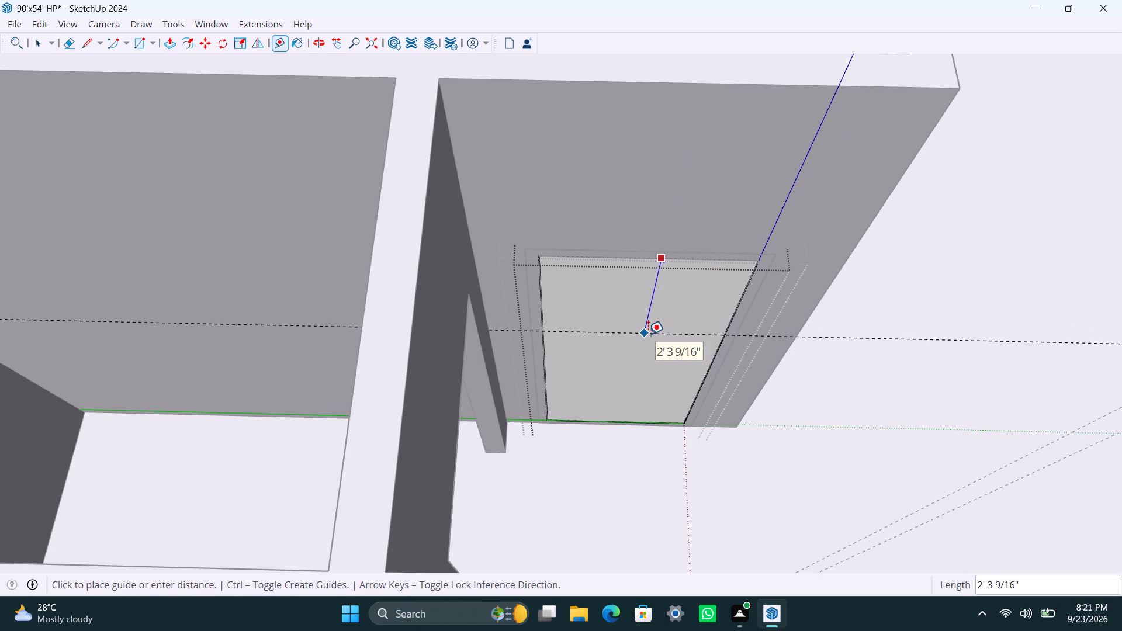
type("4'")
key("Return")
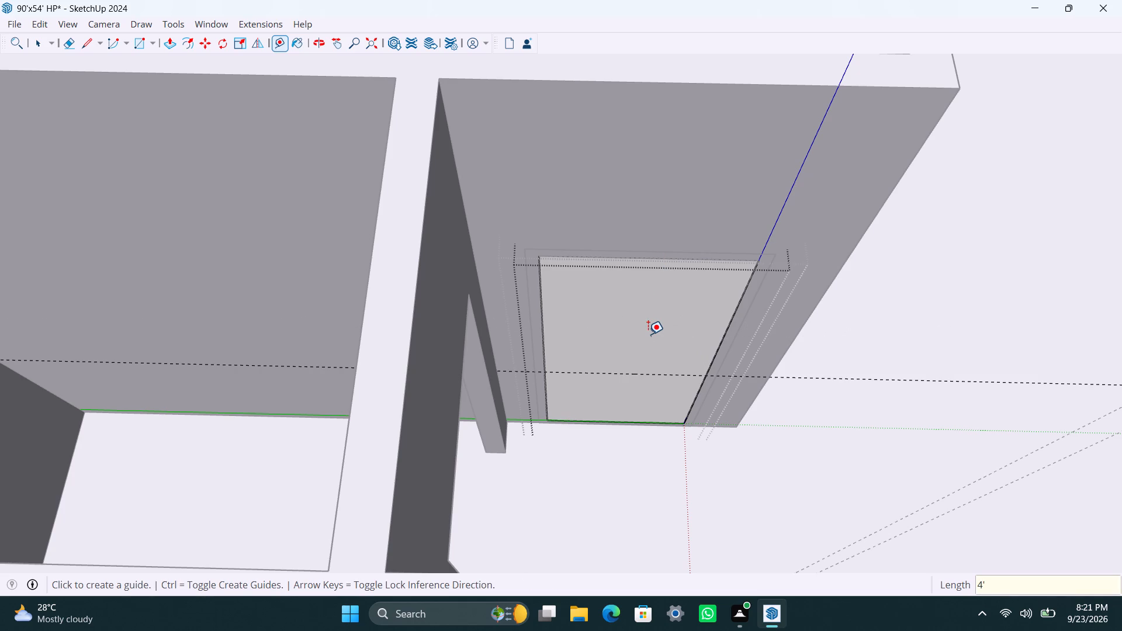
left_click(682, 378)
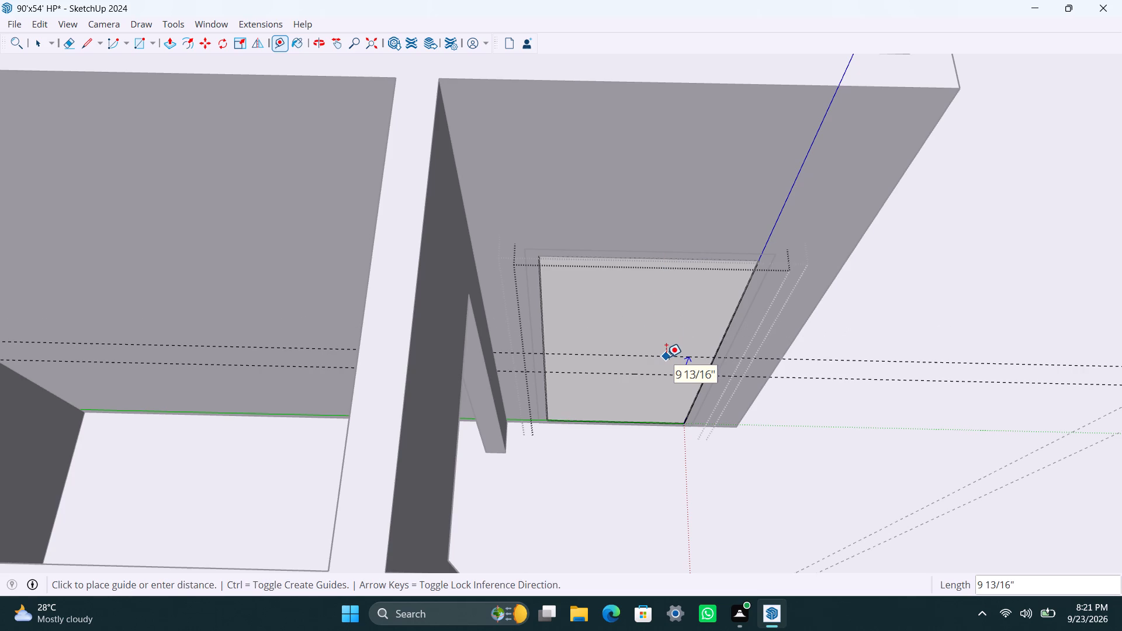
key("8")
key("shift+quotedbl")
key("Return")
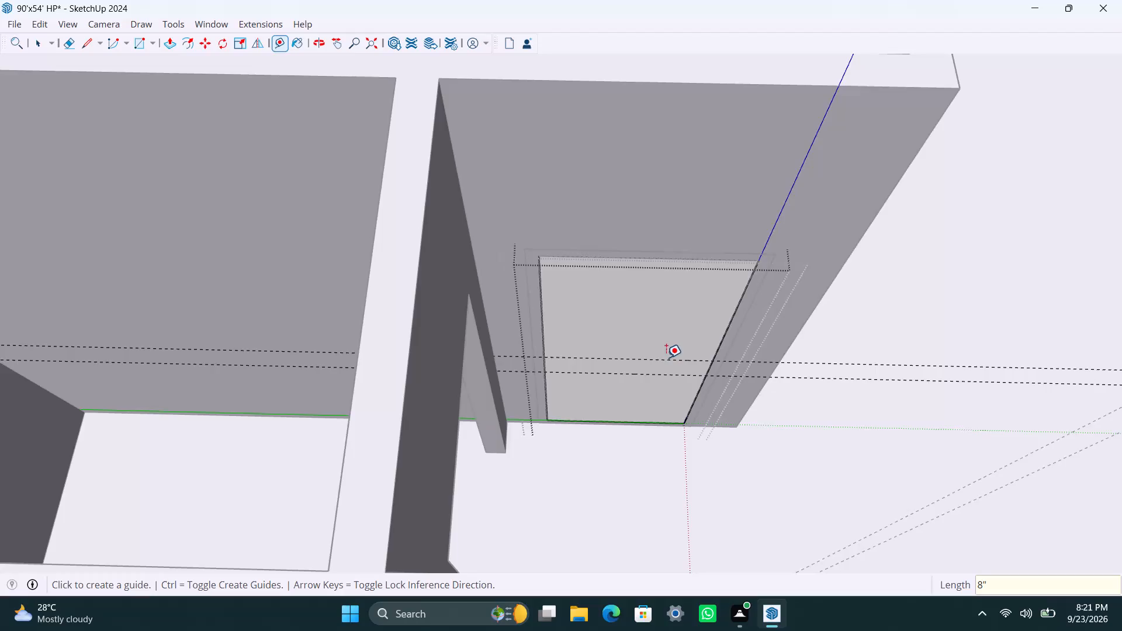
Place a vertical guide 6" in from the door panel's side edge and another 1.5" further inward.
left_click(543, 326)
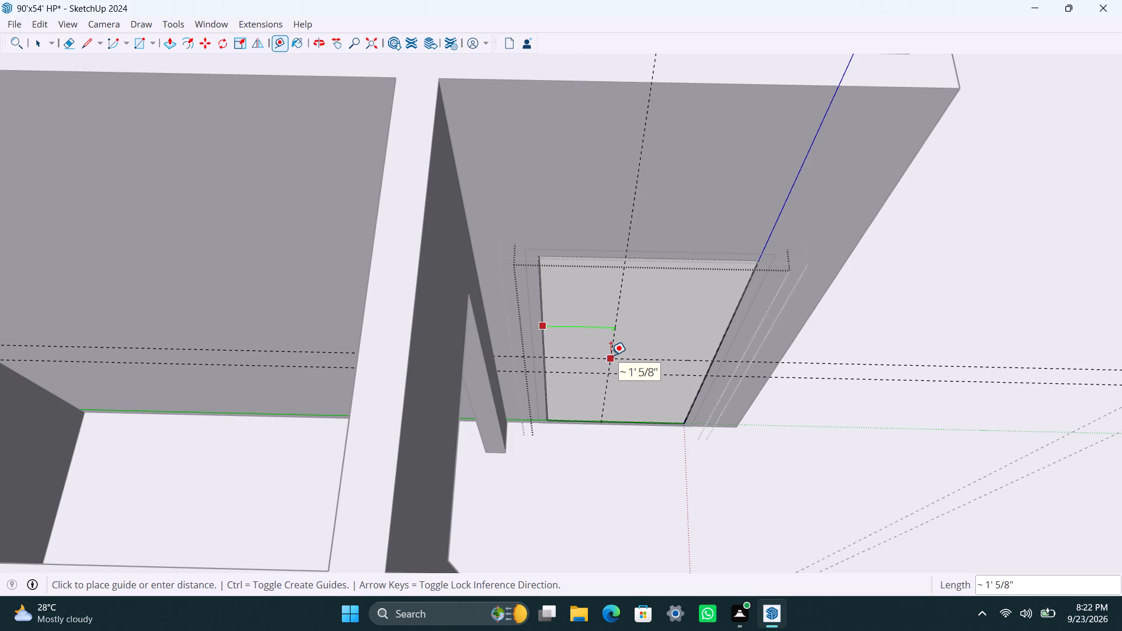
type("6\"")
key("Return")
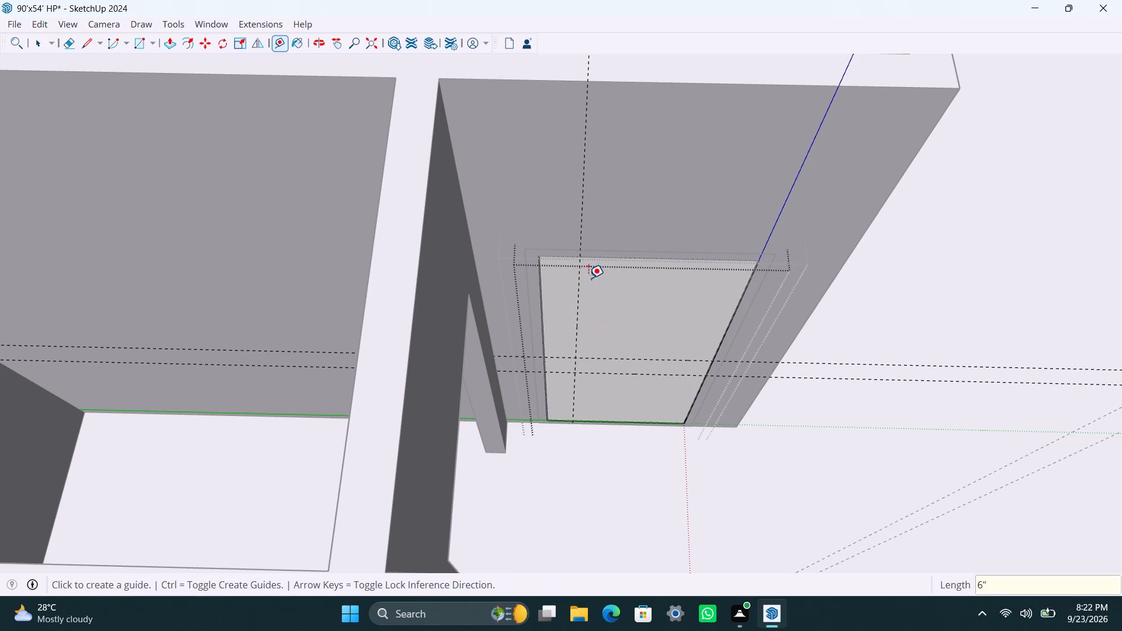
left_click(578, 292)
type("1.4")
key("BackSpace")
type("5\"")
key("Return")
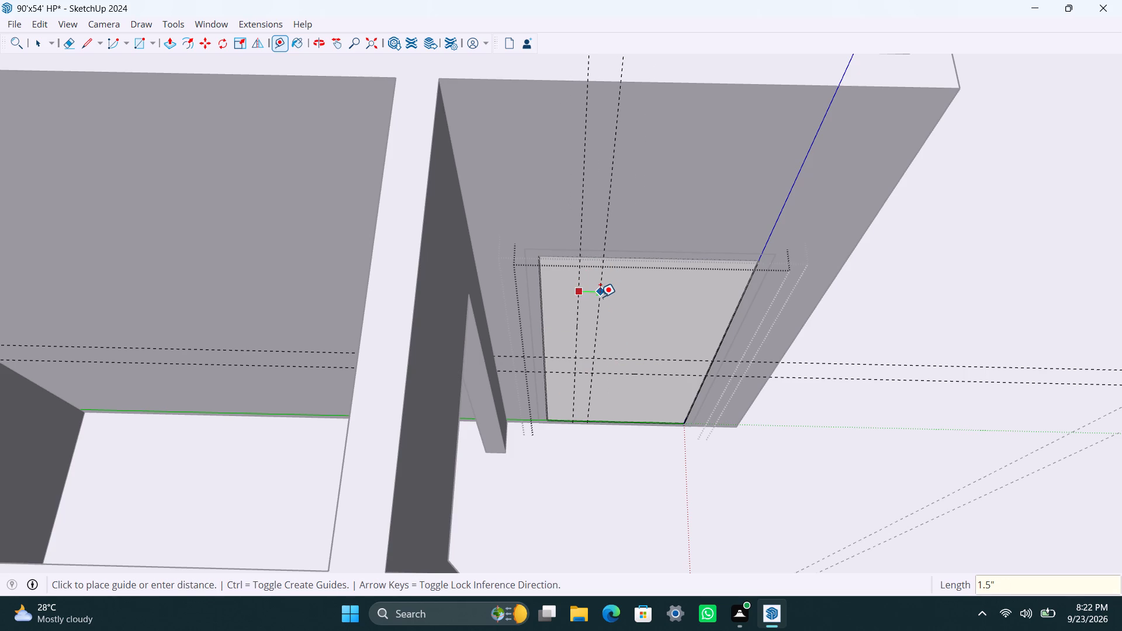
Draw a 1 1/2" by 8" handle rectangle between the guide intersections on the door panel and make it a group.
key("space")
scroll(614, 378, "up", 8)
middle_click_drag(586, 370, 597, 306)
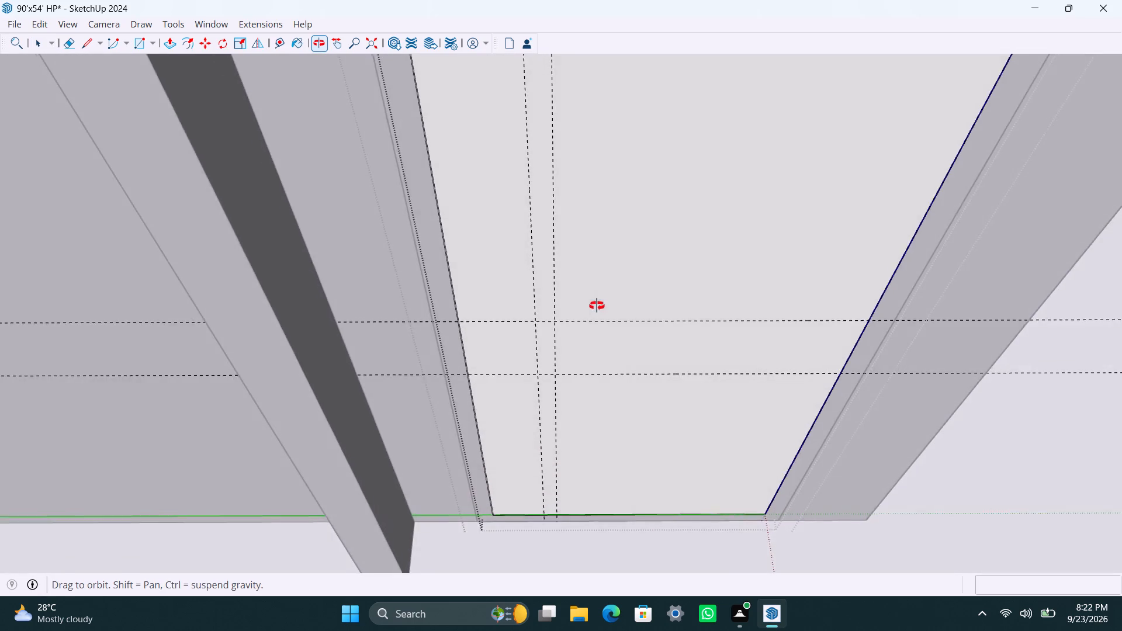
middle_click_drag(597, 306, 579, 324)
scroll(492, 371, "up", 3)
key("r")
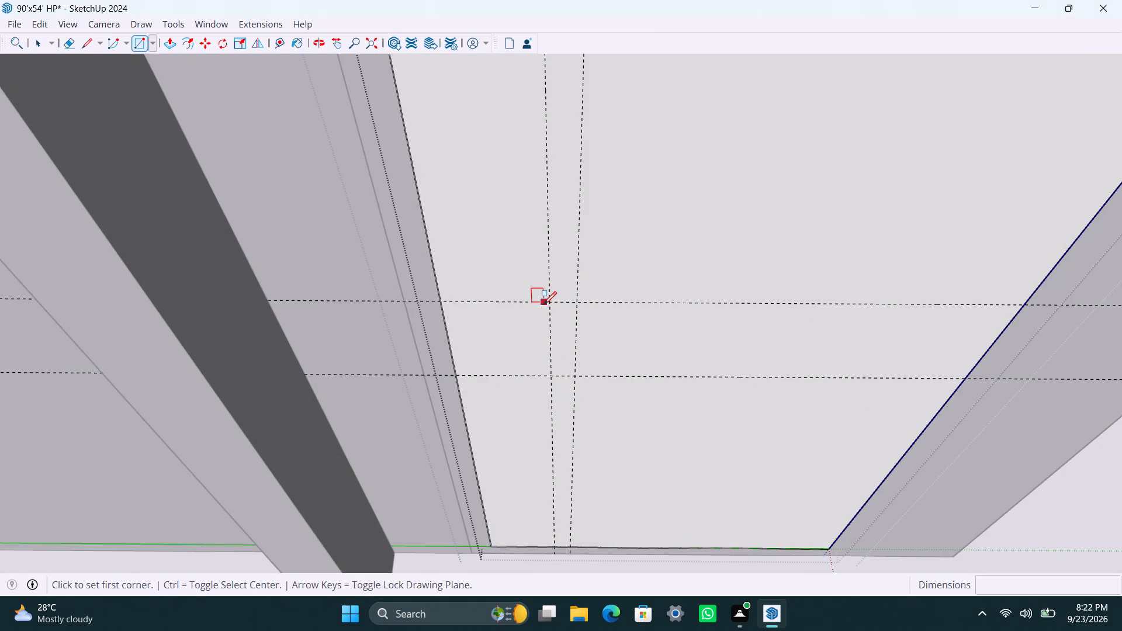
left_click_drag(546, 305, 546, 320)
left_click(576, 377)
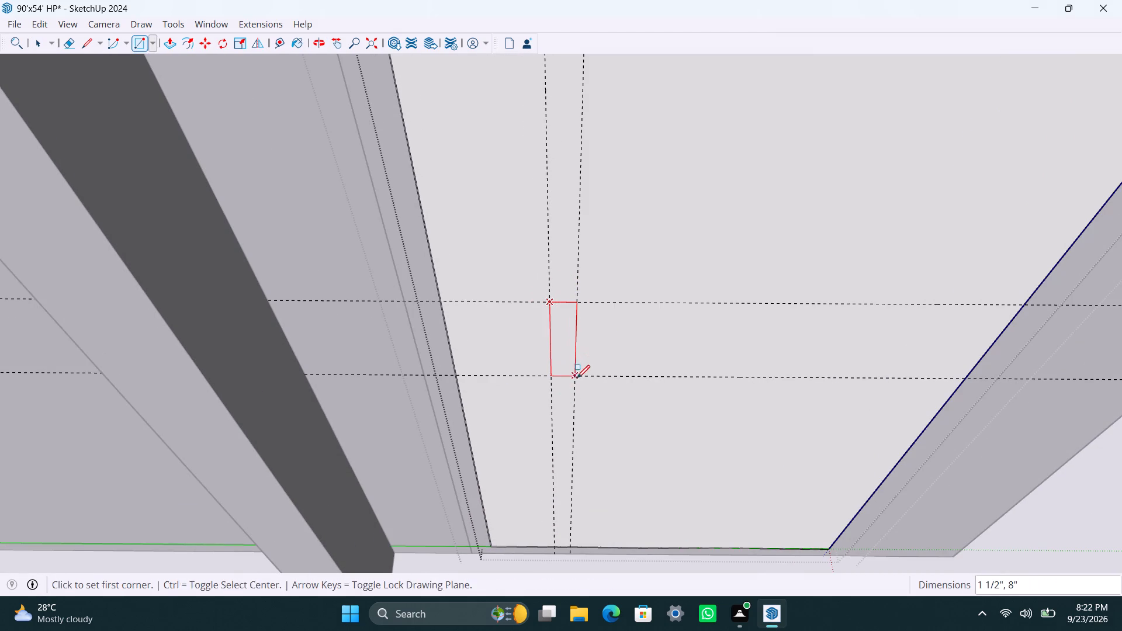
key("space")
double_click(572, 344)
right_click(569, 344)
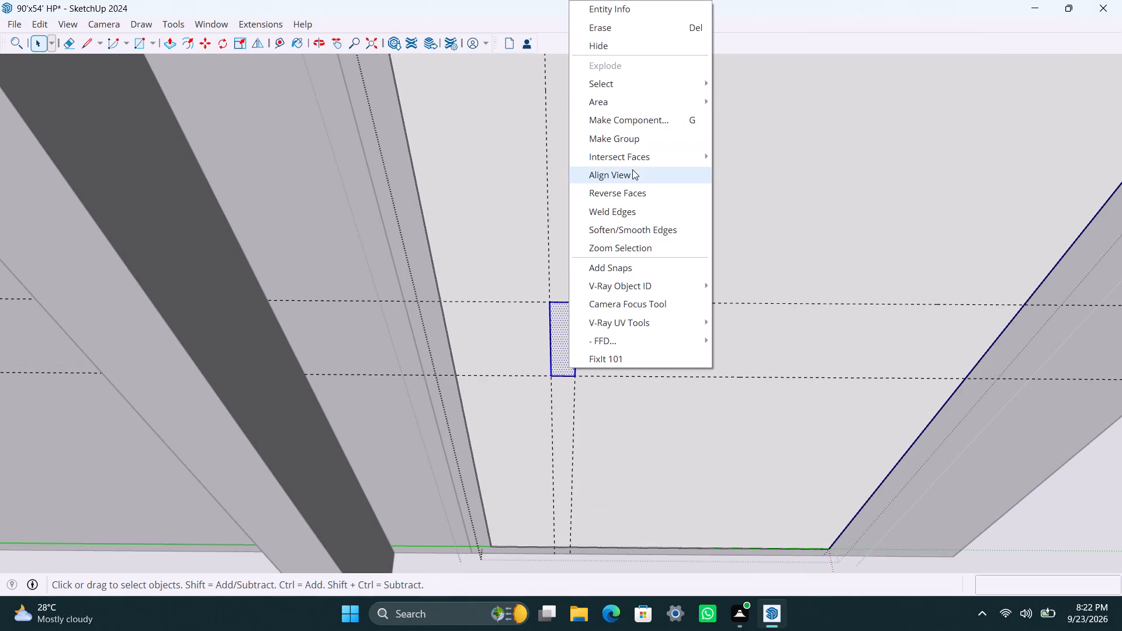
left_click(635, 138)
Open the new handle group, extrude its face 0.5" and close the group.
scroll(550, 327, "up", 3)
triple_click(566, 316)
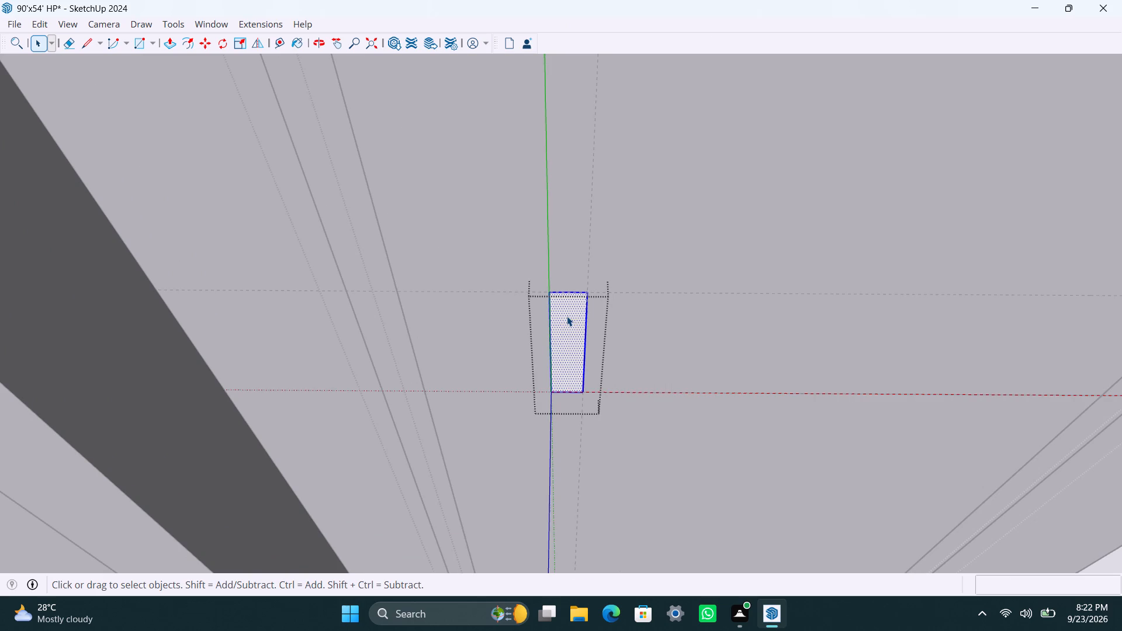
key("p")
left_click(567, 315)
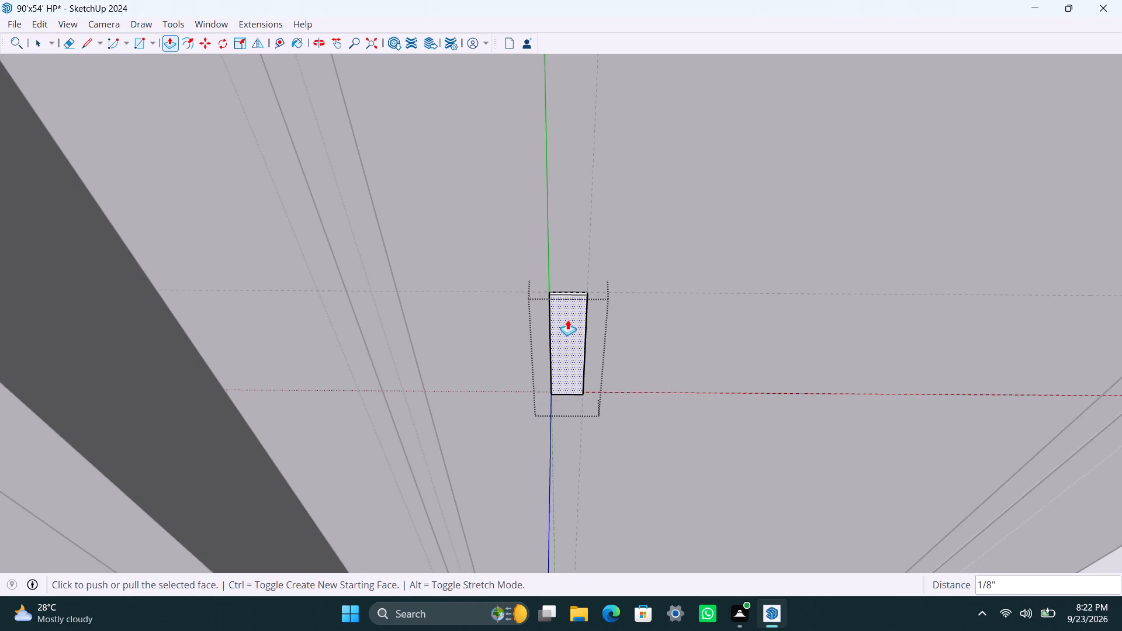
type("0.5\"")
key("Return")
key("space")
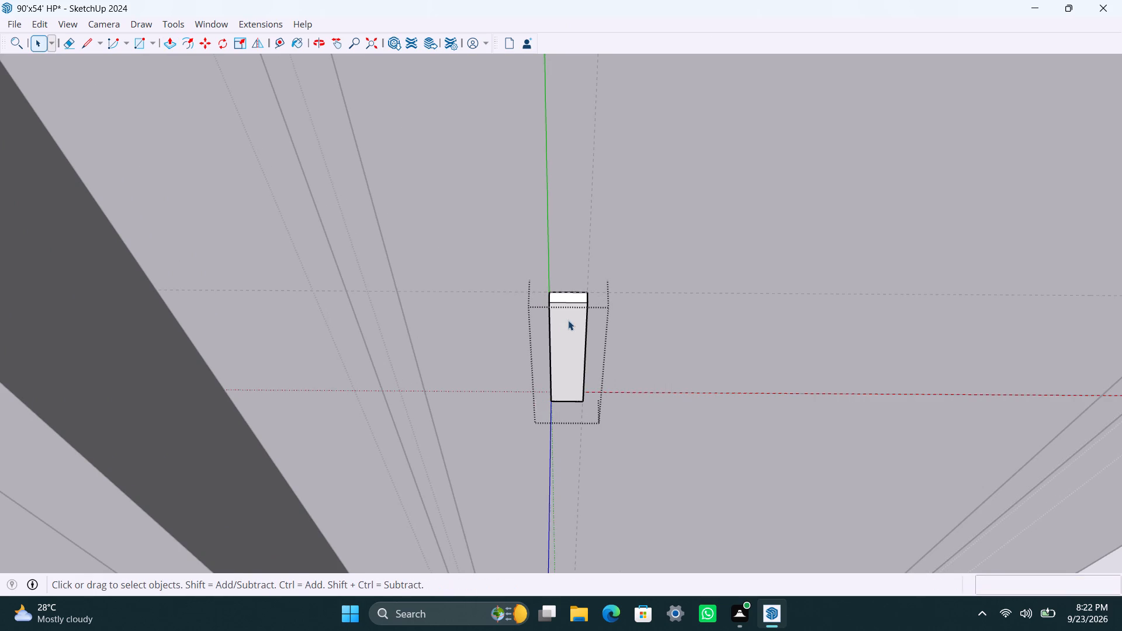
scroll(568, 320, "down", 20)
scroll(568, 320, "down", 4)
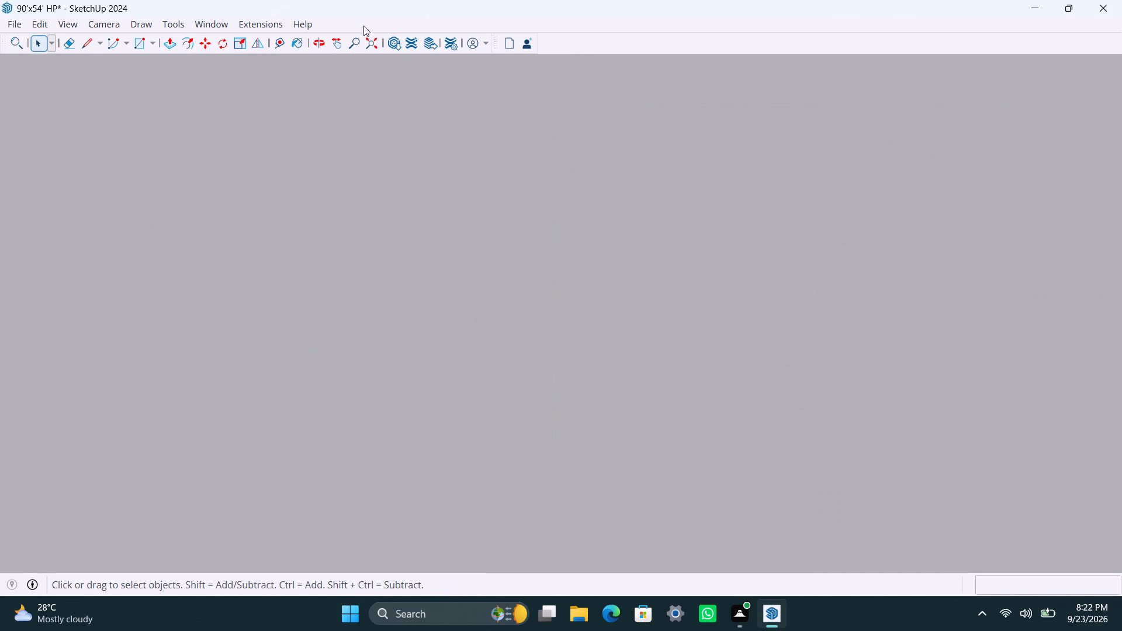
left_click(370, 39)
scroll(452, 304, "down", 4)
scroll(504, 334, "down", 9)
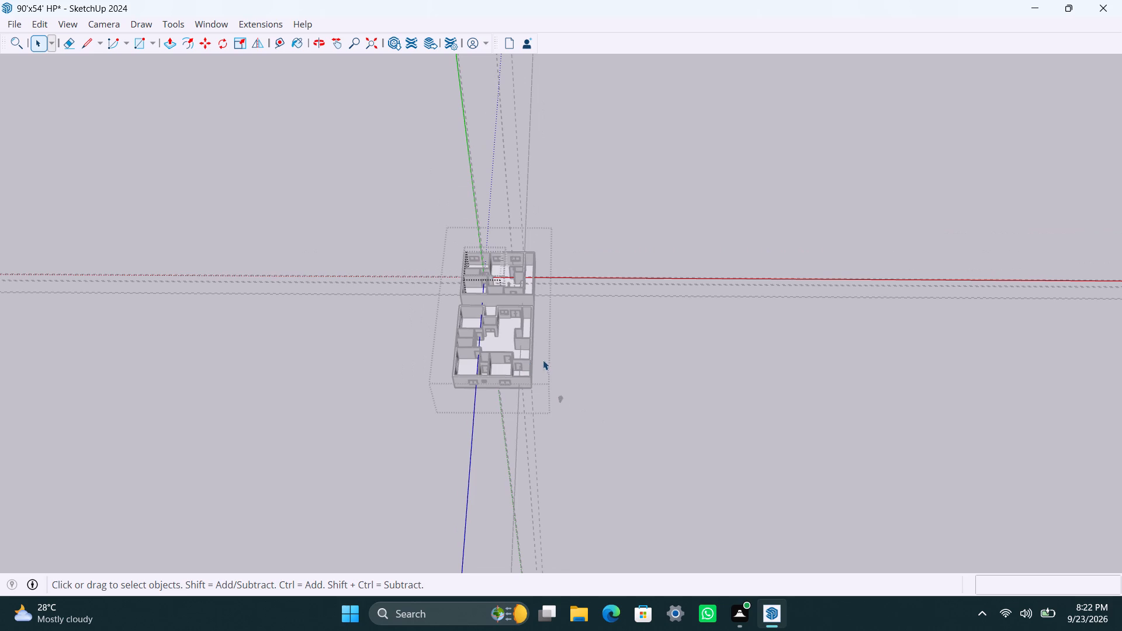
left_click(606, 300)
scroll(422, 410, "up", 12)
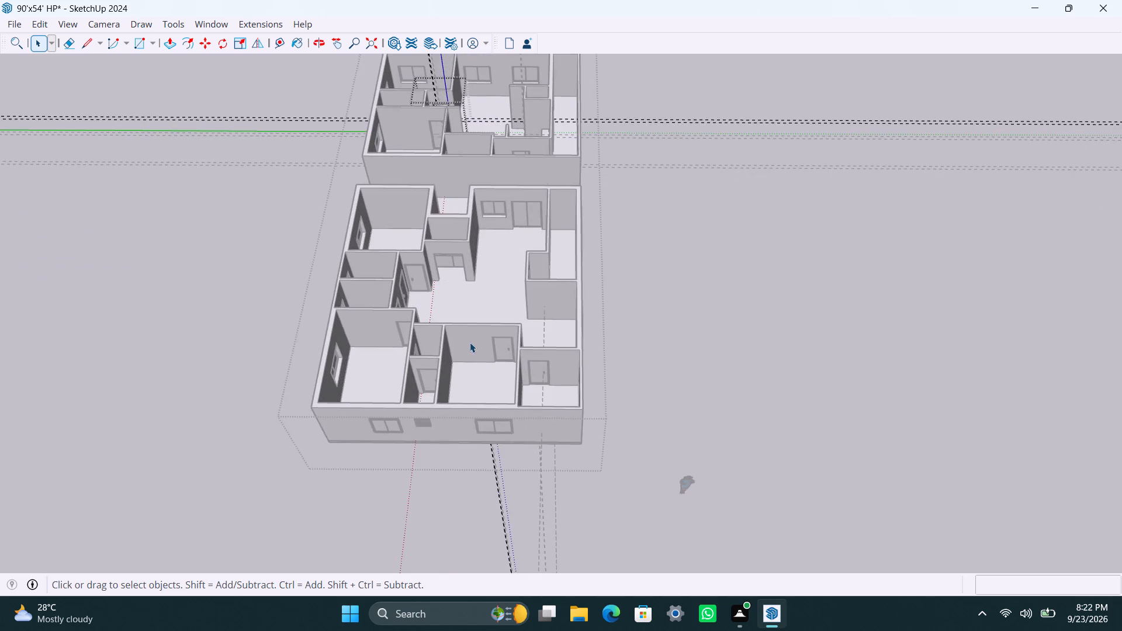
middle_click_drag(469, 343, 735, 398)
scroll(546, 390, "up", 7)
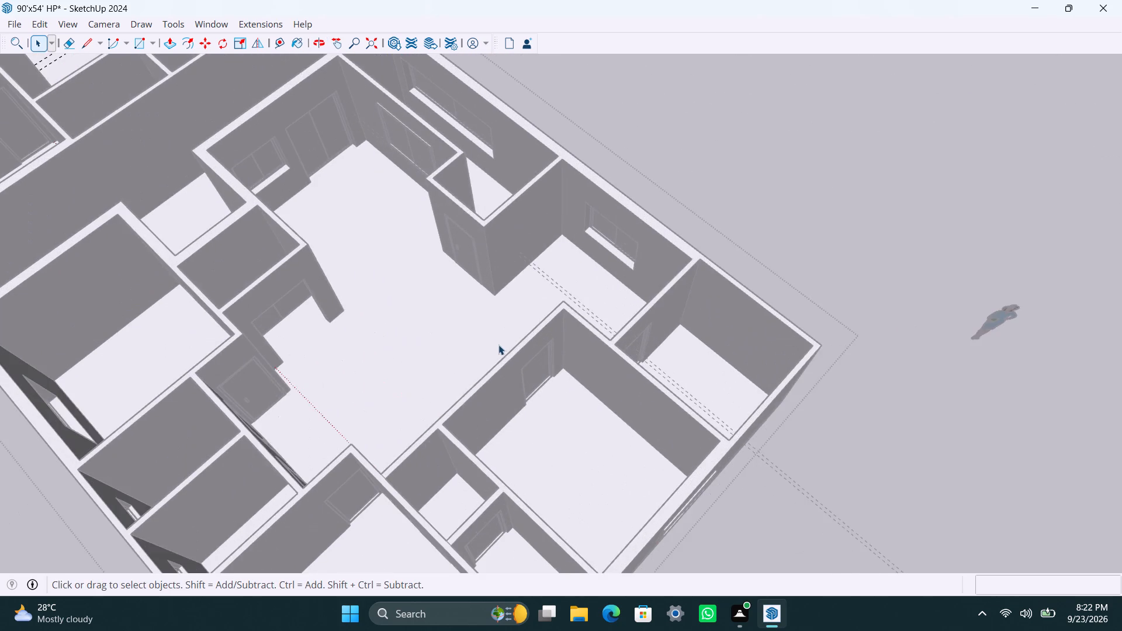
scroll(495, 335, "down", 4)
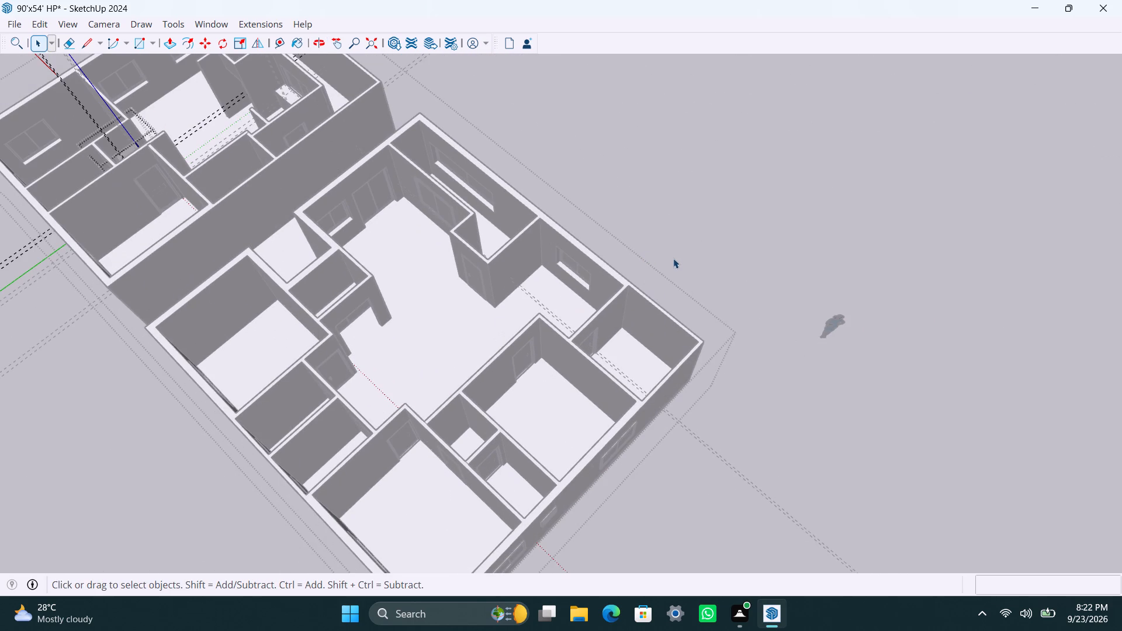
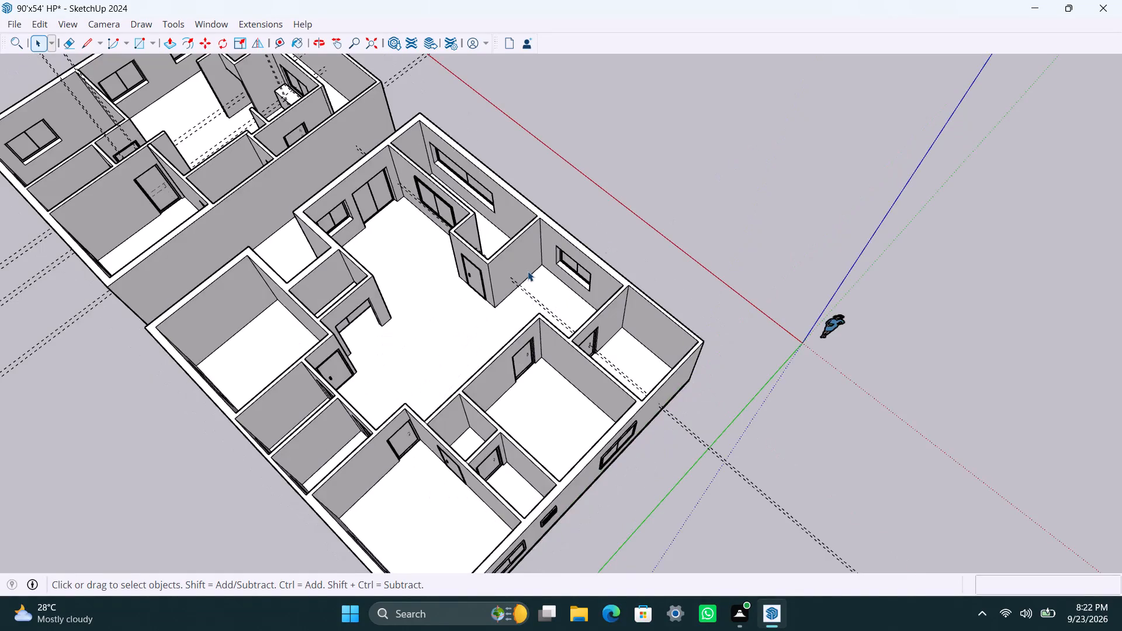
Inspect the rooms of both buildings for door openings that still have no framed door.
scroll(501, 287, "up", 2)
scroll(422, 304, "up", 3)
middle_click_drag(396, 366, 596, 333, "shift")
scroll(509, 326, "up", 3)
middle_click_drag(514, 317, 355, 334)
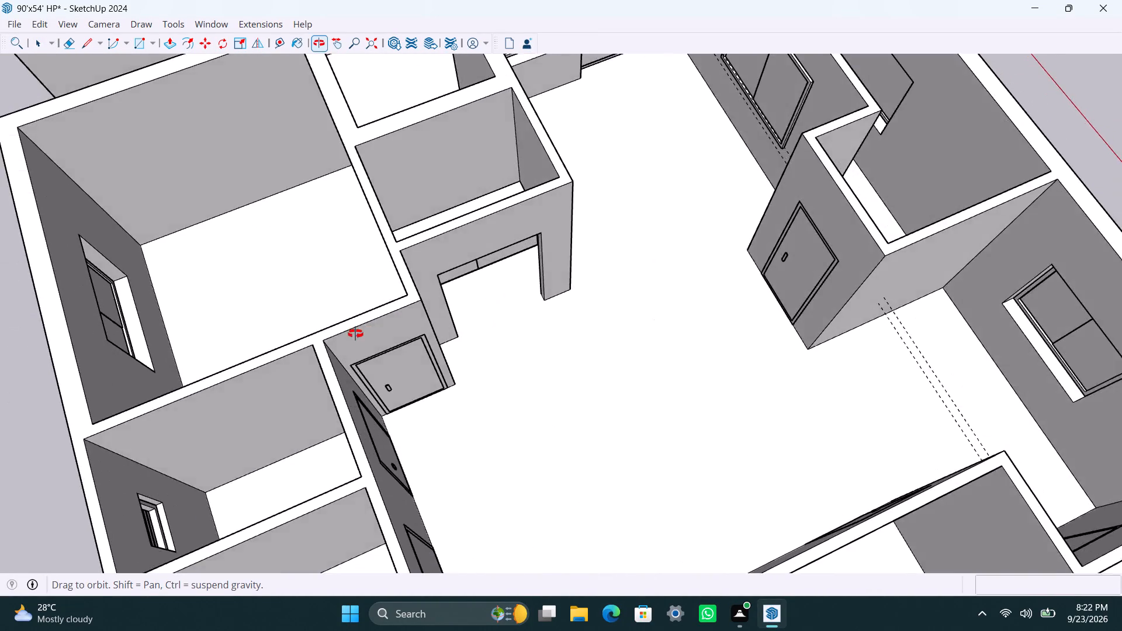
middle_click_drag(355, 334, 181, 329)
scroll(609, 348, "down", 9)
scroll(617, 338, "up", 4)
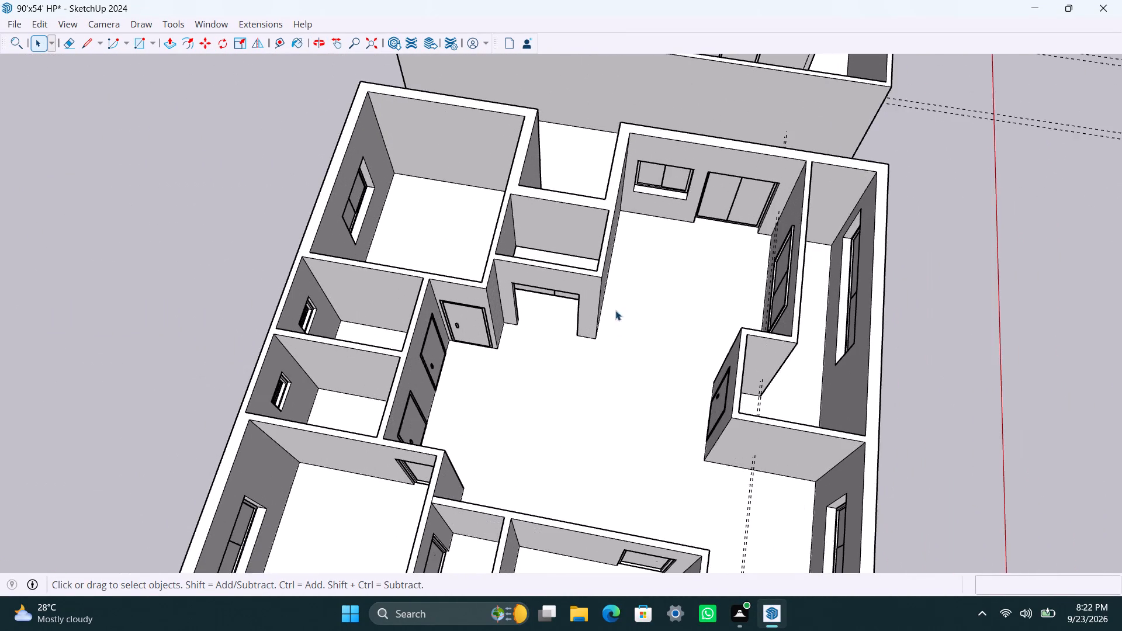
scroll(607, 279, "up", 2)
scroll(599, 251, "down", 4)
middle_click_drag(591, 263, 555, 364)
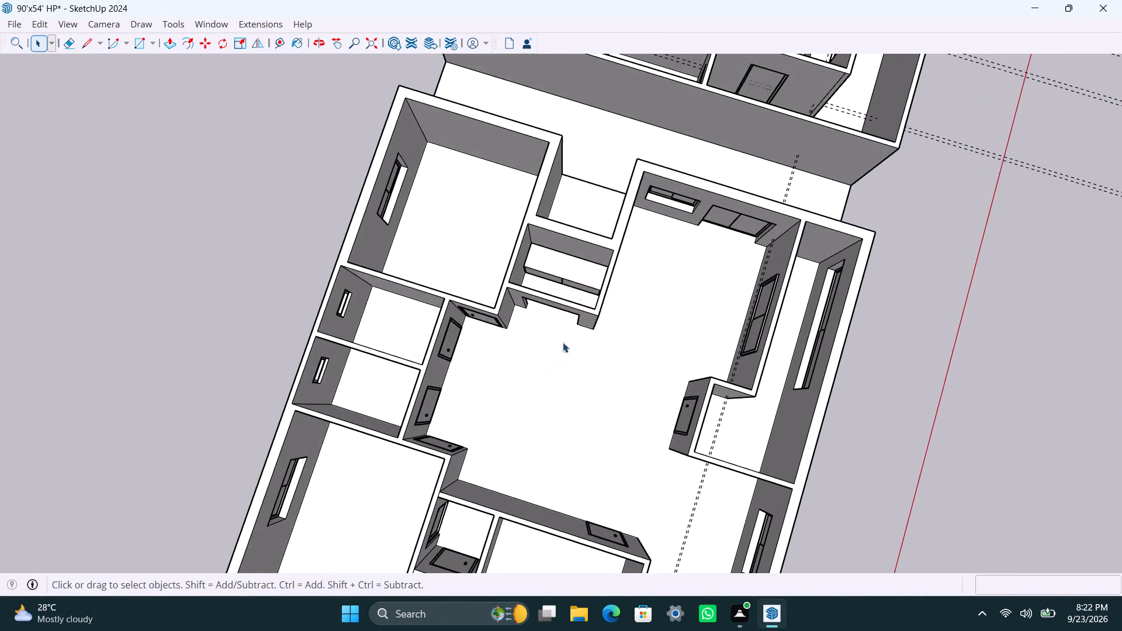
scroll(577, 279, "down", 5)
middle_click_drag(706, 279, 608, 485, "shift")
scroll(605, 346, "up", 8)
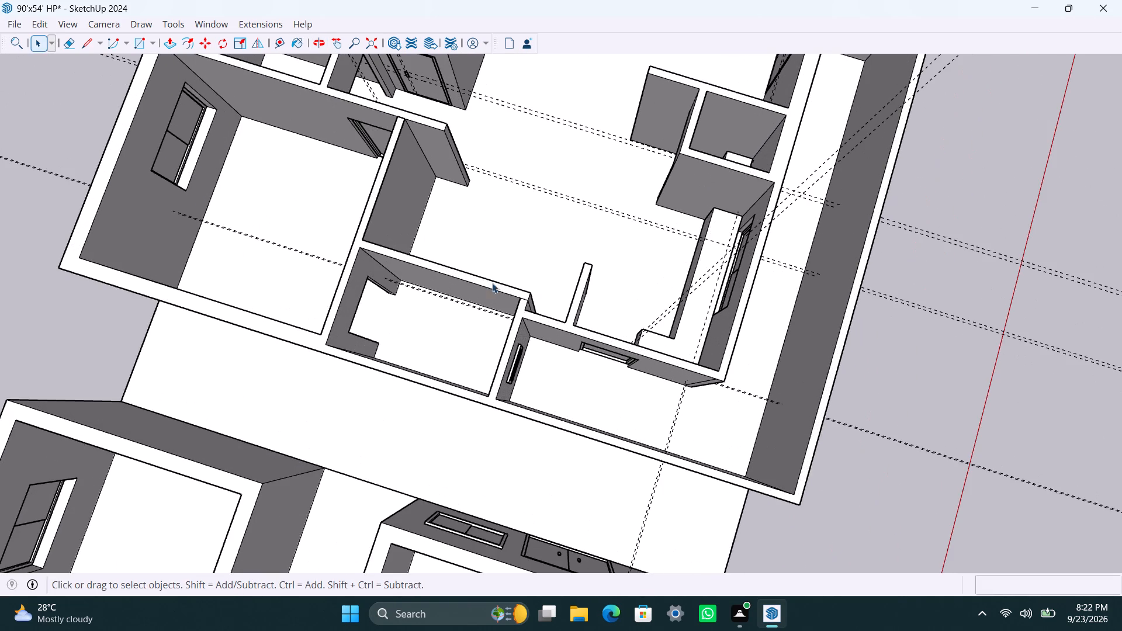
scroll(542, 248, "down", 4)
scroll(528, 248, "up", 3)
scroll(453, 292, "up", 3)
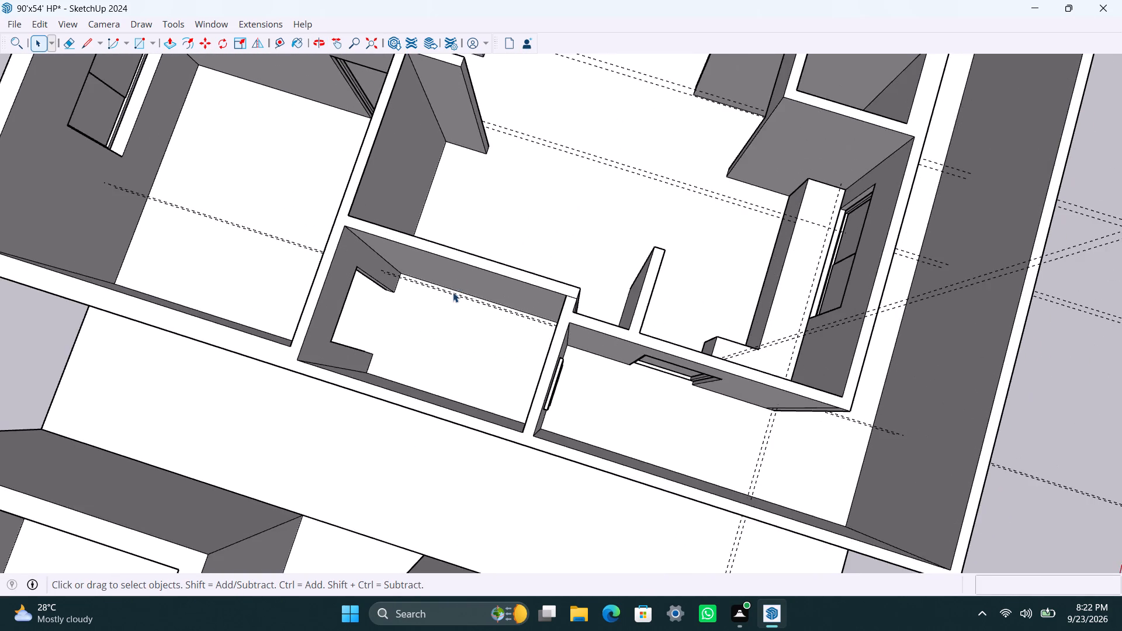
scroll(482, 242, "down", 5)
middle_click_drag(553, 255, 547, 398, "shift")
scroll(470, 306, "up", 4)
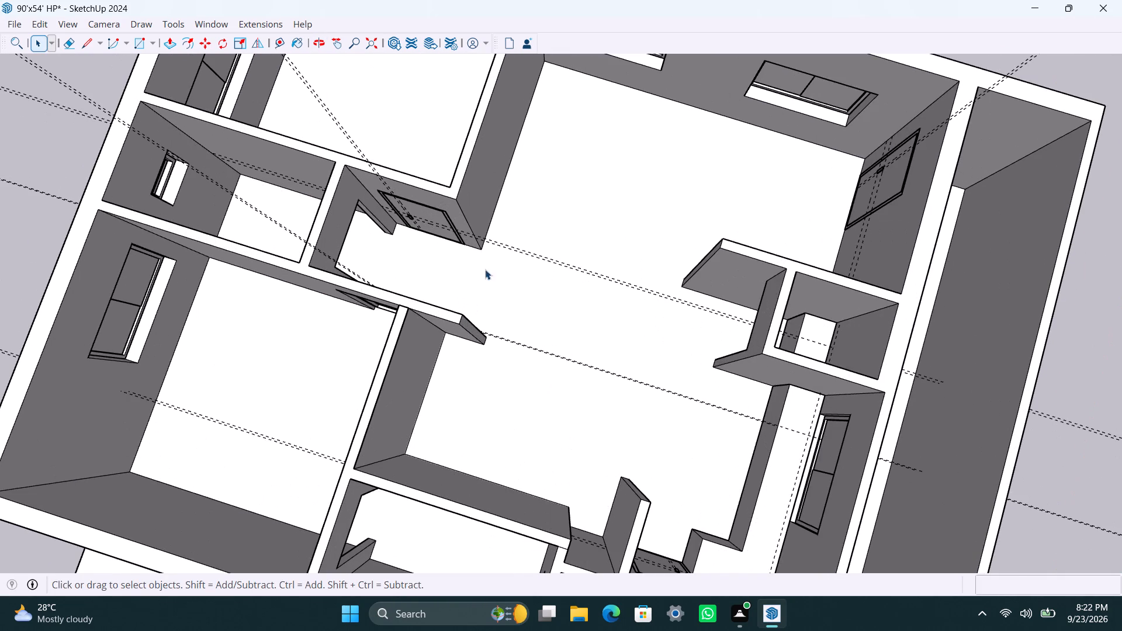
middle_click_drag(531, 289, 120, 196)
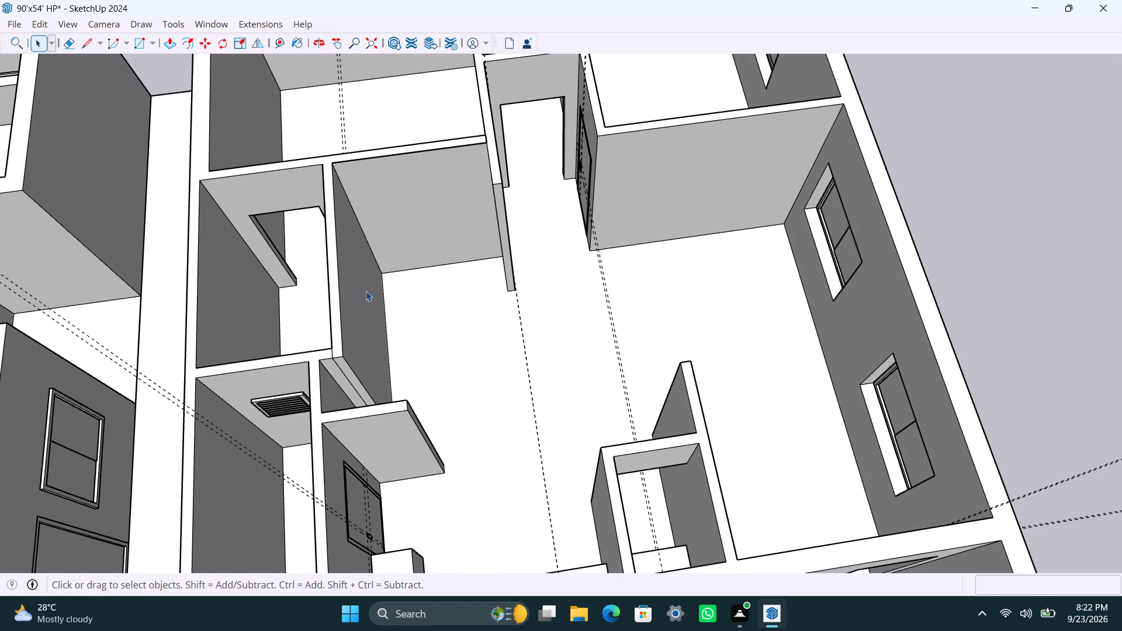
Draw a rectangle filling the empty door opening at the end of the narrow passage and make it a group.
scroll(365, 291, "up", 2)
middle_click_drag(448, 268, 303, 460, "shift")
scroll(395, 364, "up", 2)
middle_click(425, 319)
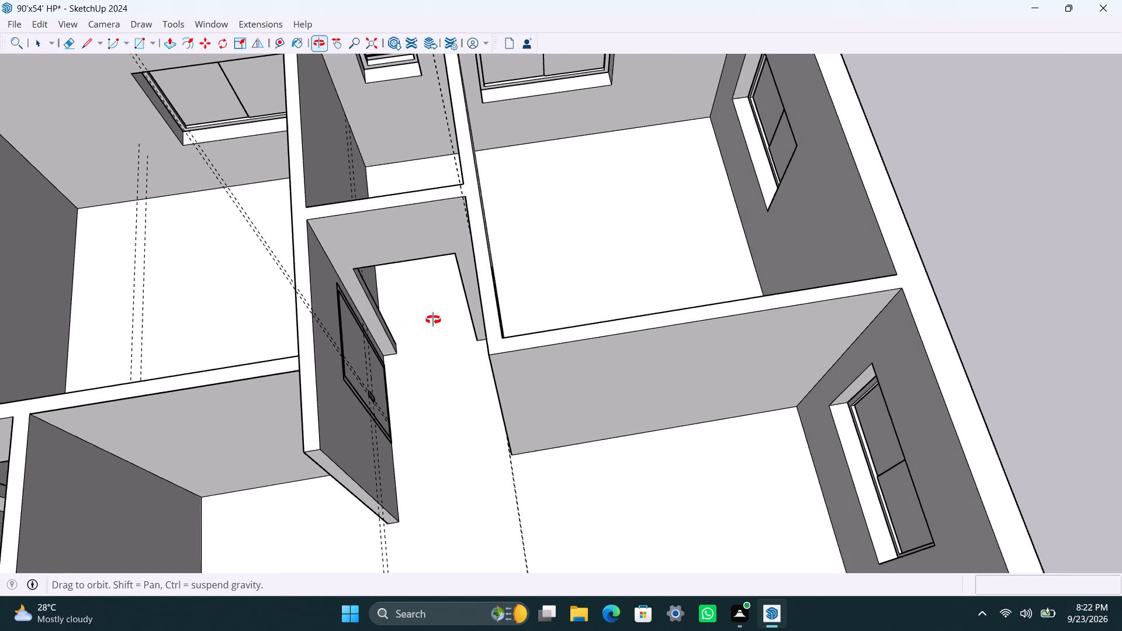
scroll(358, 289, "up", 2)
key("r")
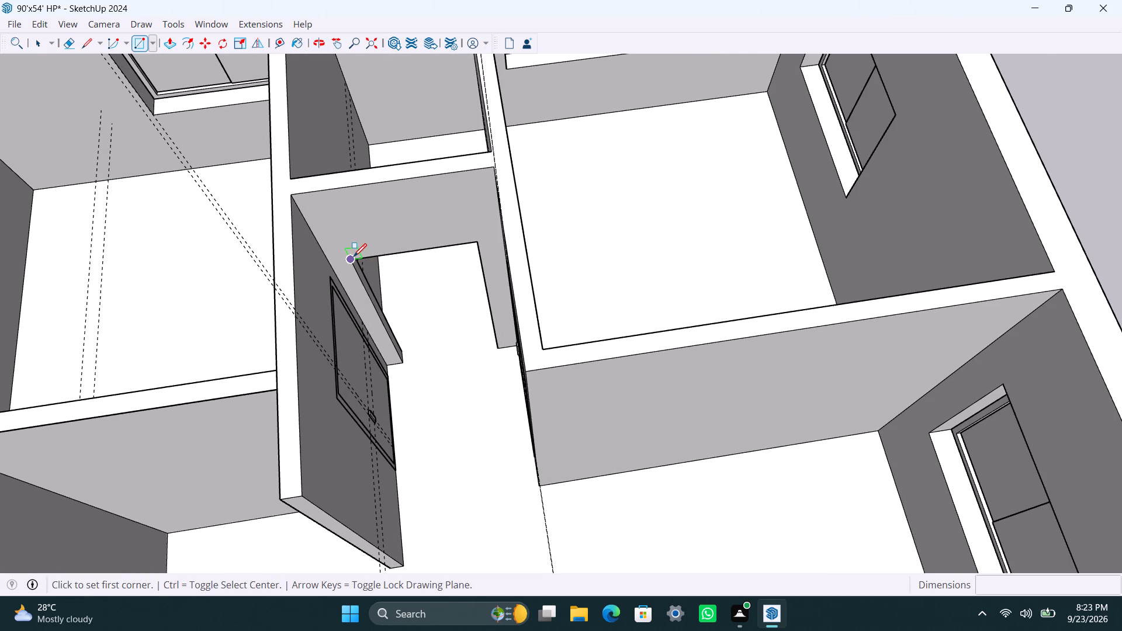
left_click_drag(354, 256, 356, 267)
left_click(497, 348)
key("space")
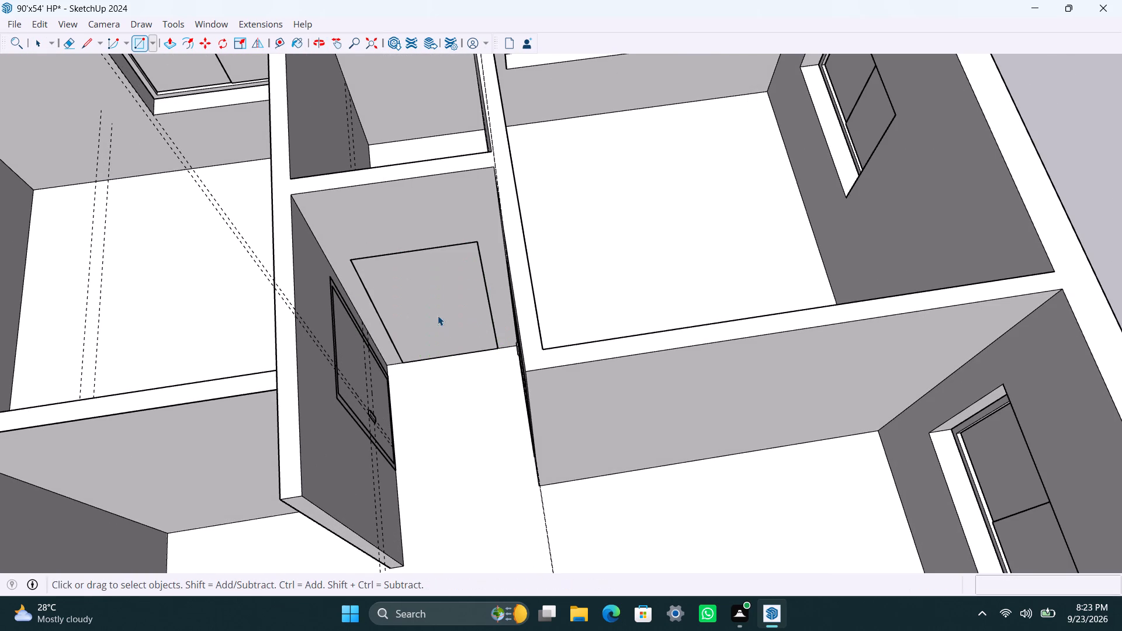
double_click(438, 315)
right_click(438, 315)
left_click(507, 144)
Open the new group, offset the rectangle's edges 2" inward and delete the inner face to leave a door frame.
triple_click(394, 287)
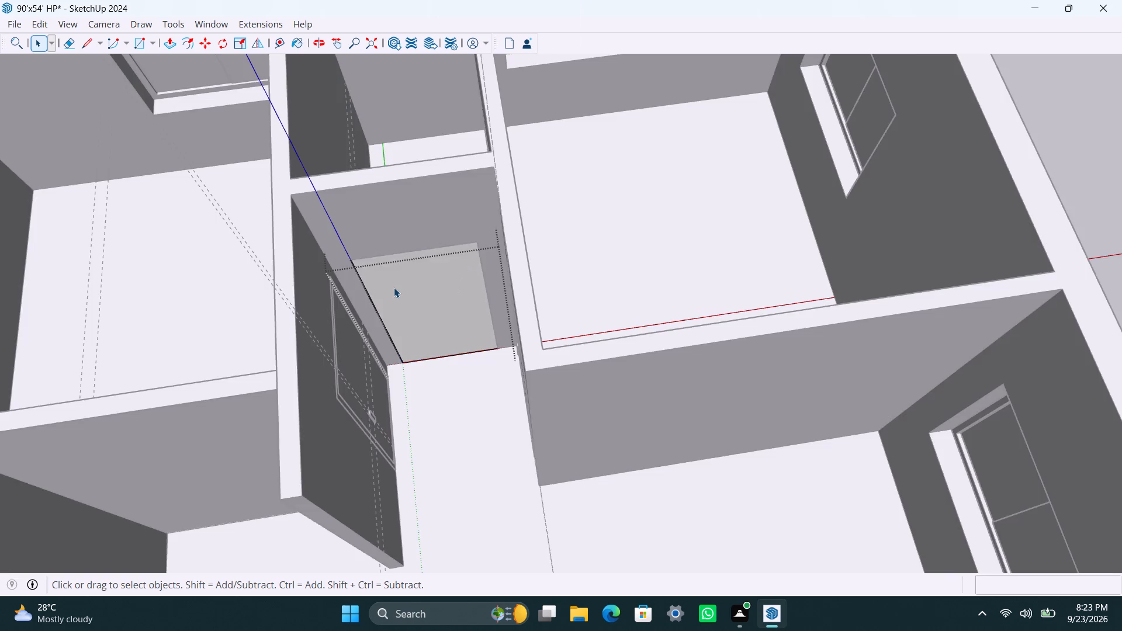
scroll(394, 289, "up", 1)
key("f")
left_click(389, 281)
type("2\"")
key("Return")
key("space")
left_click(455, 273)
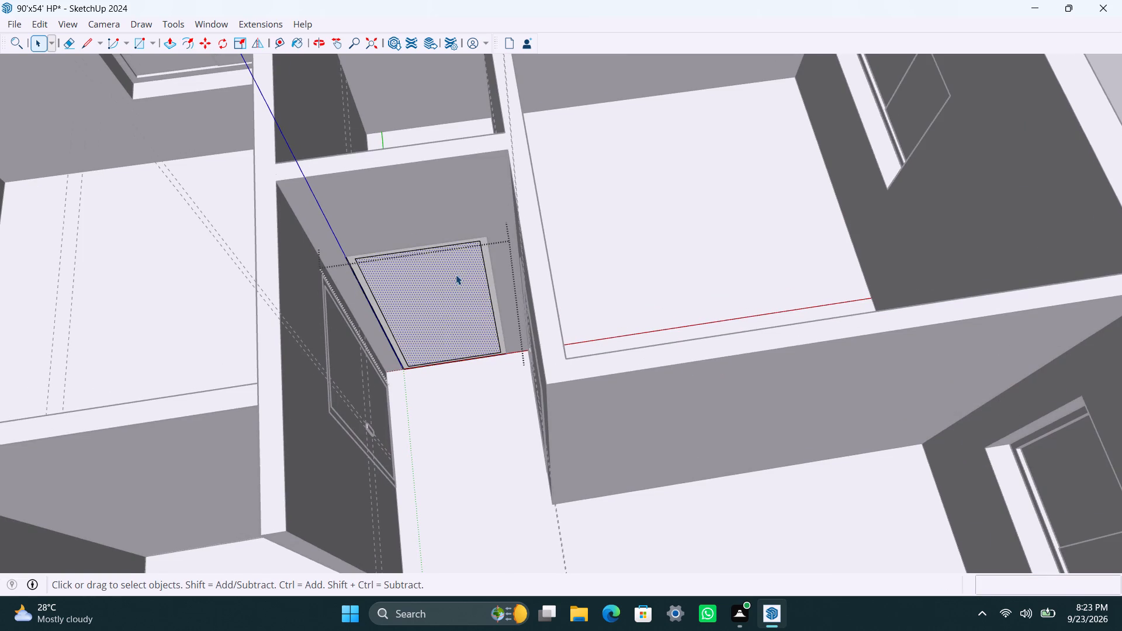
key("Delete")
Extrude the door frame face 2.5".
scroll(415, 339, "up", 5)
left_click(387, 351)
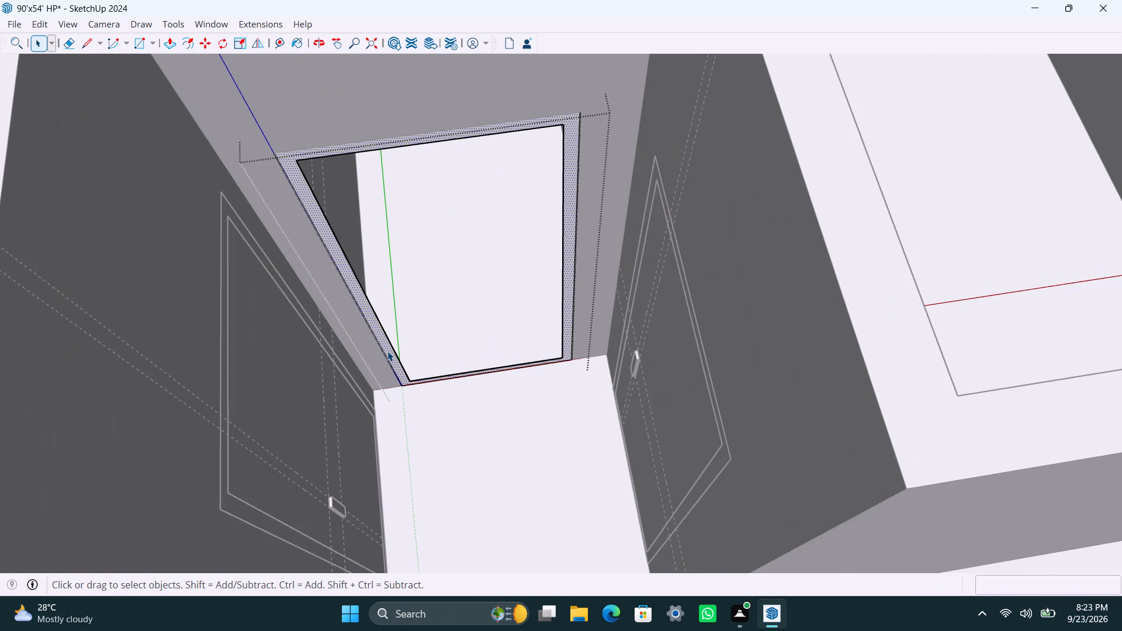
key("p")
left_click_drag(387, 351, 390, 337)
type("2.5\"")
key("Return")
key("space")
Draw a door panel rectangle across the inside of the frame and make it a group.
scroll(410, 353, "down", 1)
key("r")
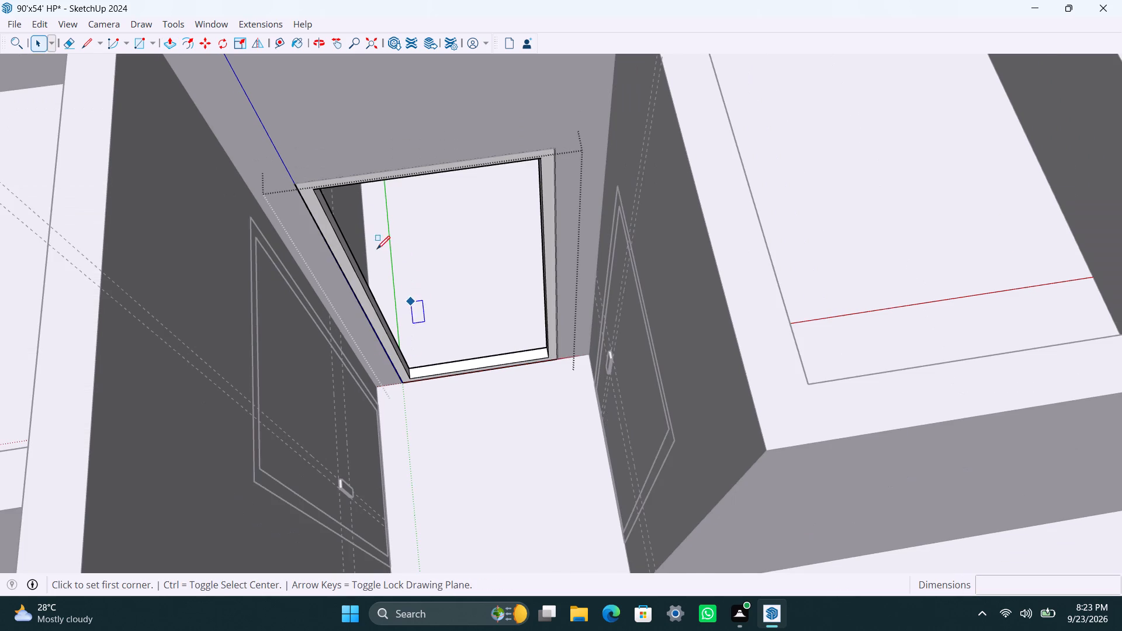
left_click_drag(314, 189, 314, 197)
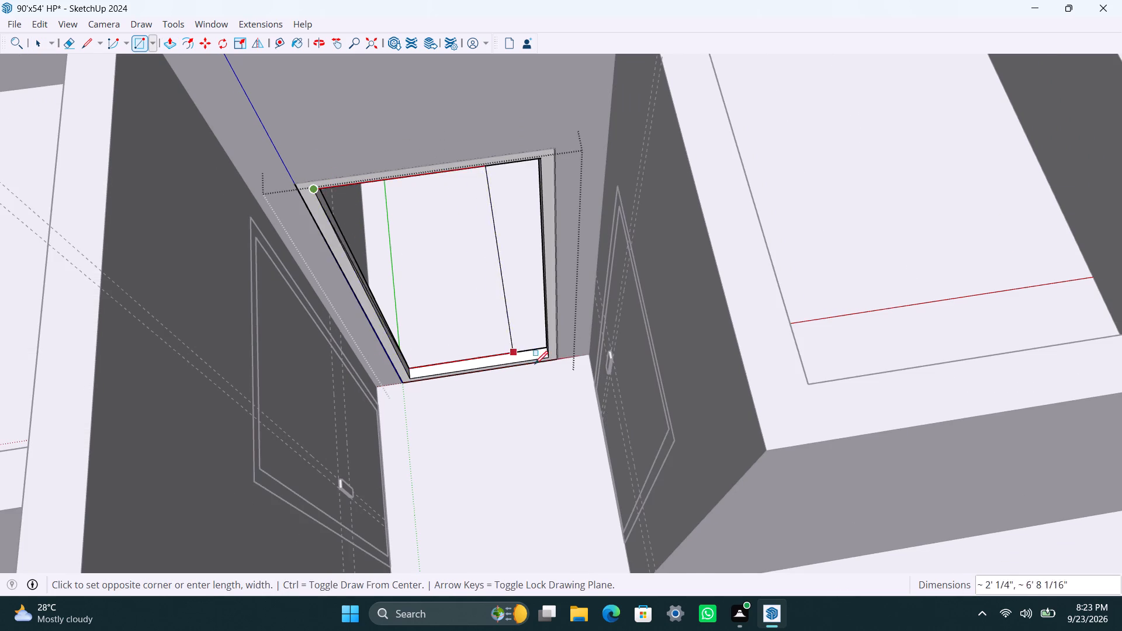
left_click(549, 359)
key("space")
double_click(519, 325)
right_click(518, 324)
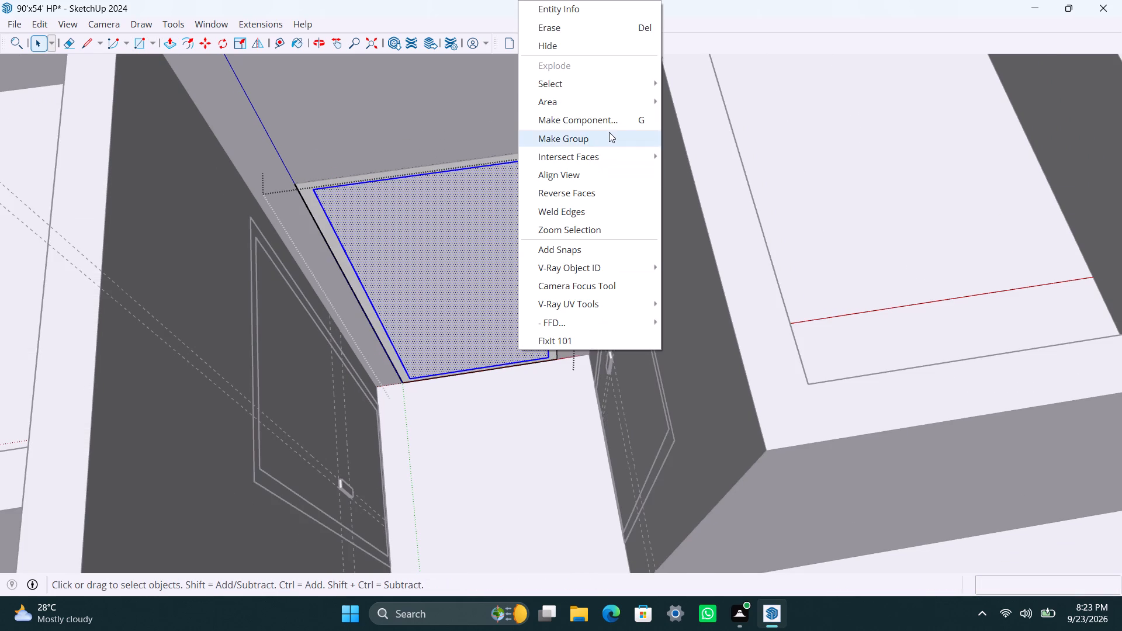
left_click(609, 133)
Open the door panel group and extrude its face 18 mm.
double_click(515, 224)
left_click(512, 225)
key("p")
left_click_drag(512, 225, 508, 216)
type("18MM")
key("Return")
key("space")
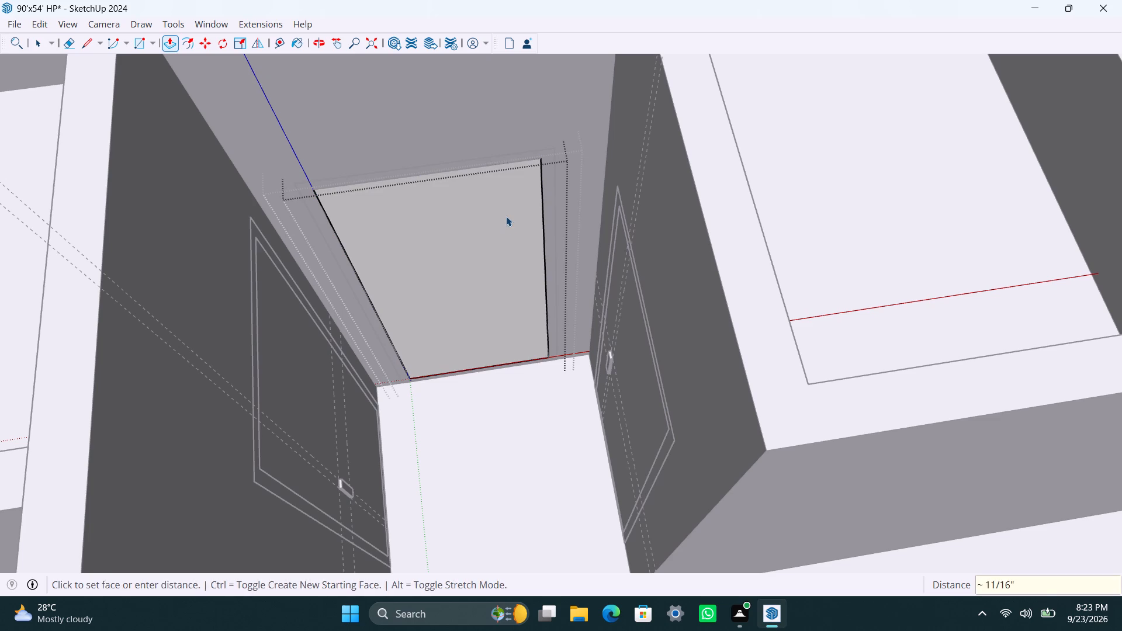
Place a horizontal guide 4' below the door panel's top edge.
key("t")
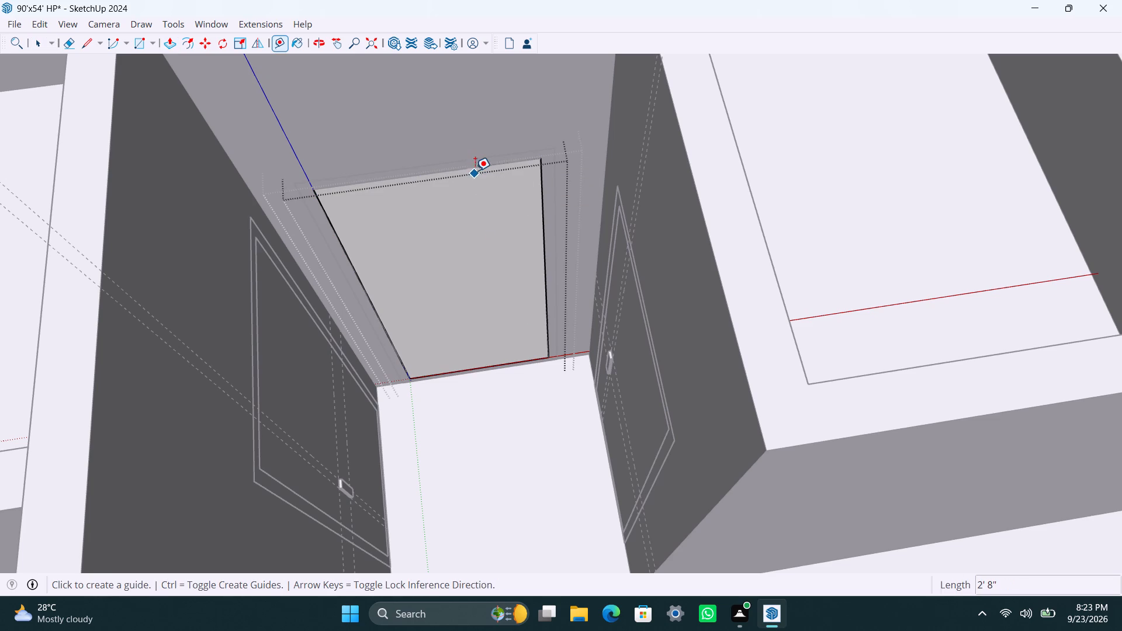
left_click(475, 171)
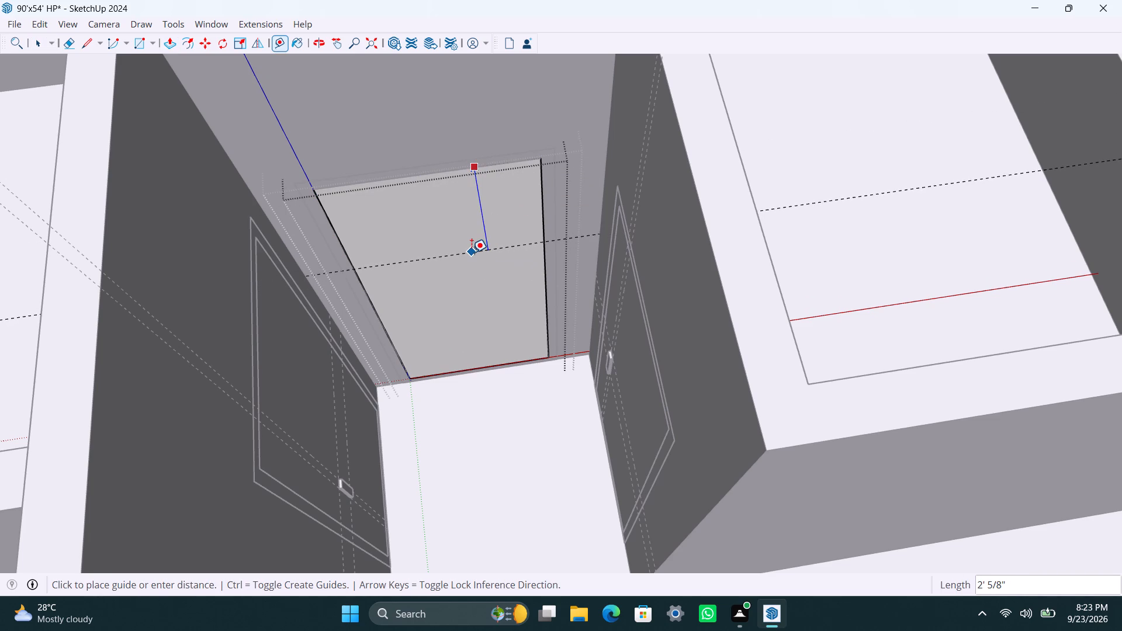
type("3'")
key("BackSpace")
key("BackSpace")
type("4'")
key("Return")
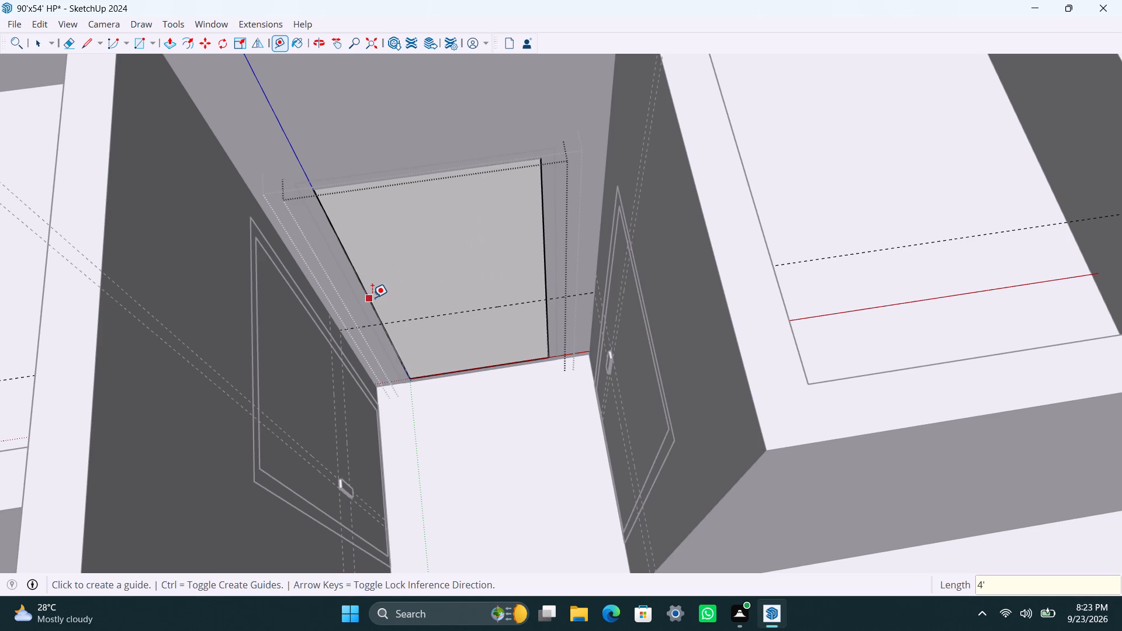
Place a vertical guide 6" in from the door panel's side edge and another 1.5" further inward.
left_click(372, 297)
type("6\"")
key("Return")
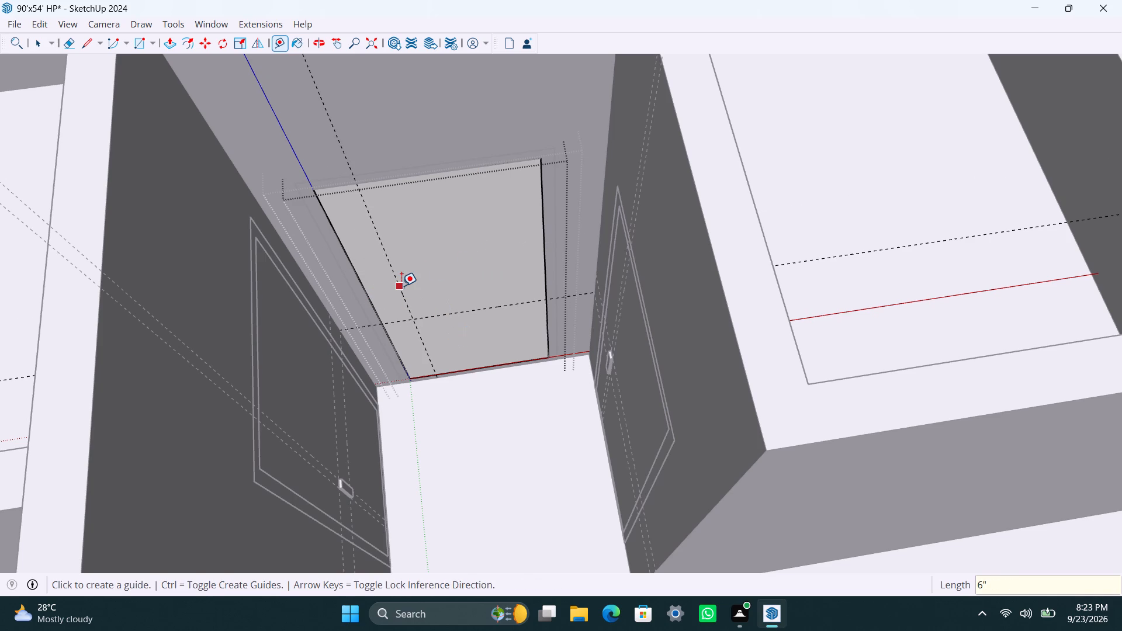
left_click(401, 286)
type("1.5\"")
key("Return")
key("space")
Place a second horizontal guide 8" above the existing one on the door panel.
scroll(437, 327, "up", 2)
key("t")
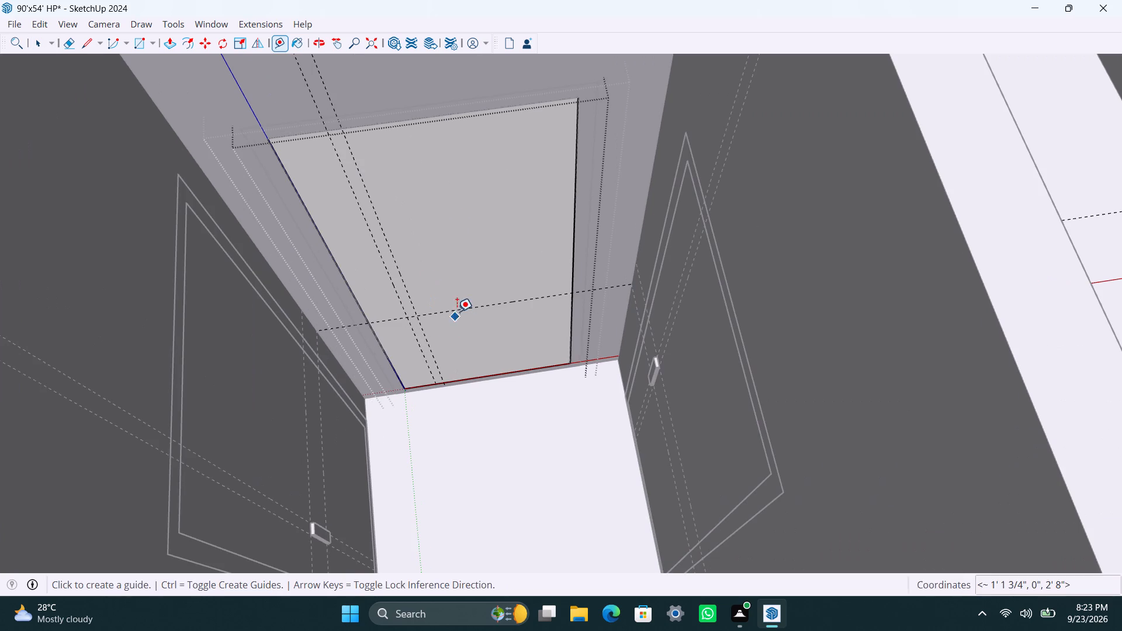
left_click(458, 311)
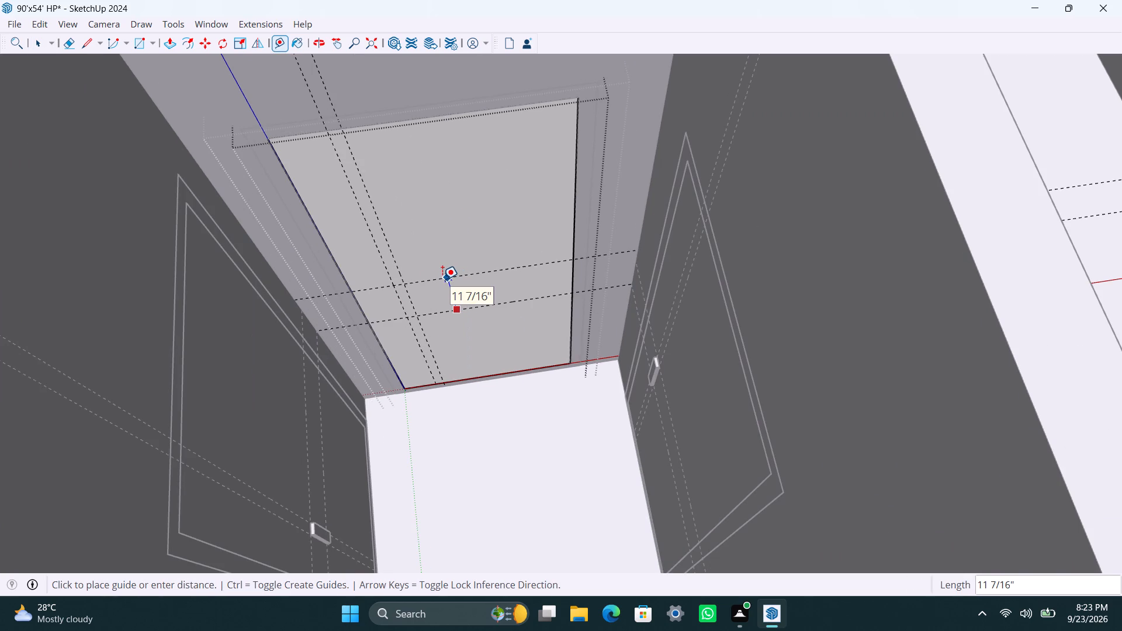
type("8\"")
key("Return")
key("space")
Draw an 8" by 1 1/2" handle rectangle between the guide intersections on the door panel and make it a group.
scroll(406, 311, "up", 4)
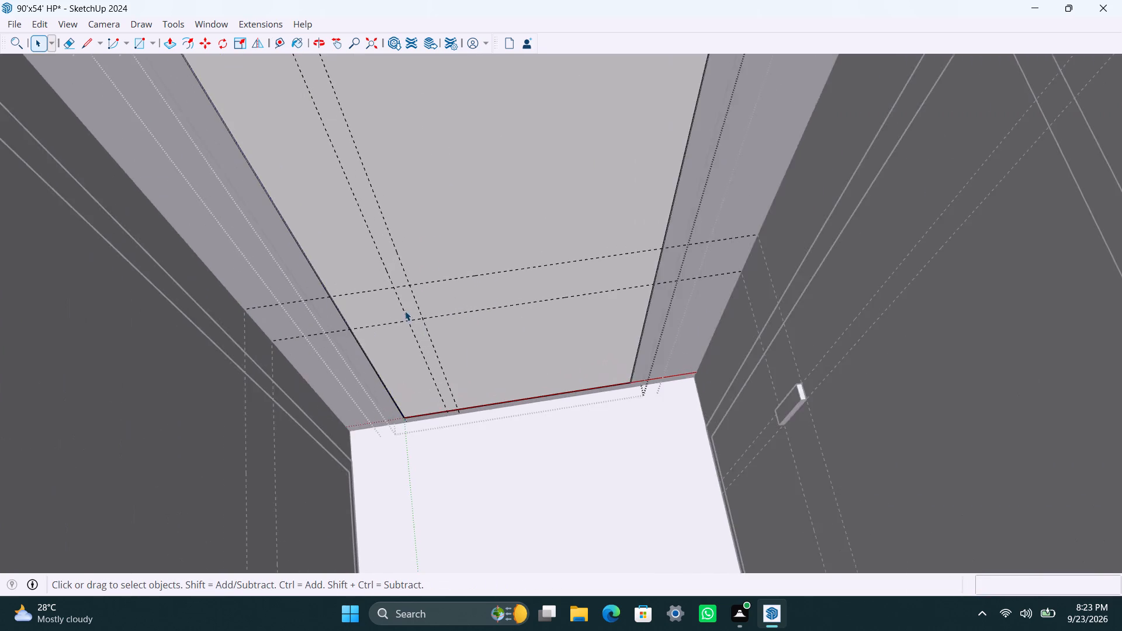
scroll(405, 311, "up", 4)
middle_click_drag(410, 310, 404, 241)
scroll(410, 226, "down", 3)
key("r")
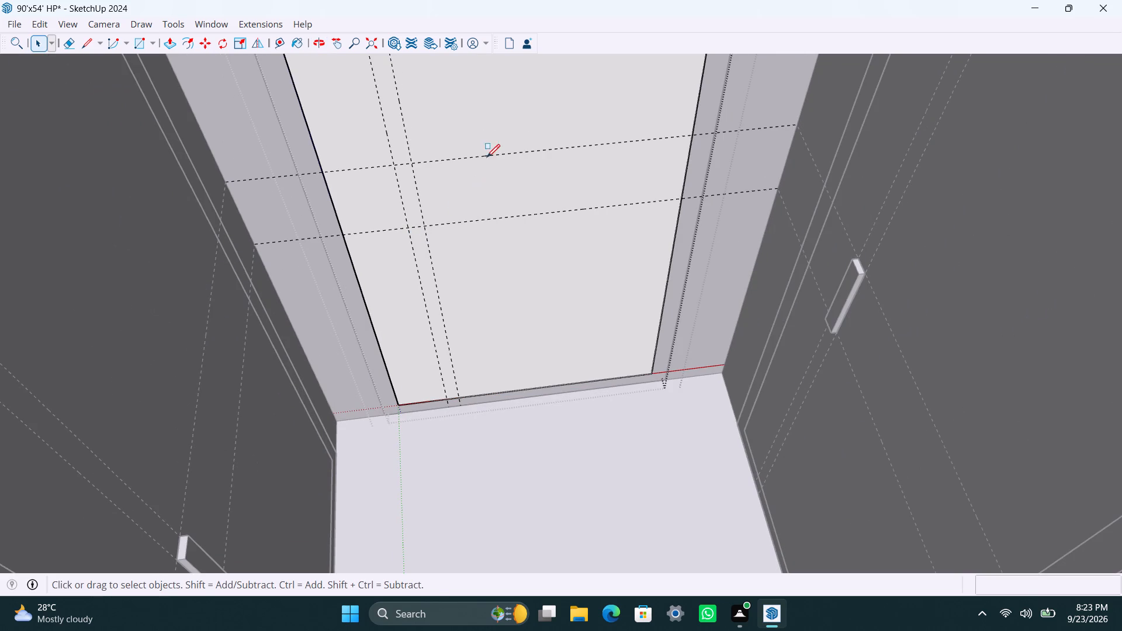
left_click(410, 162)
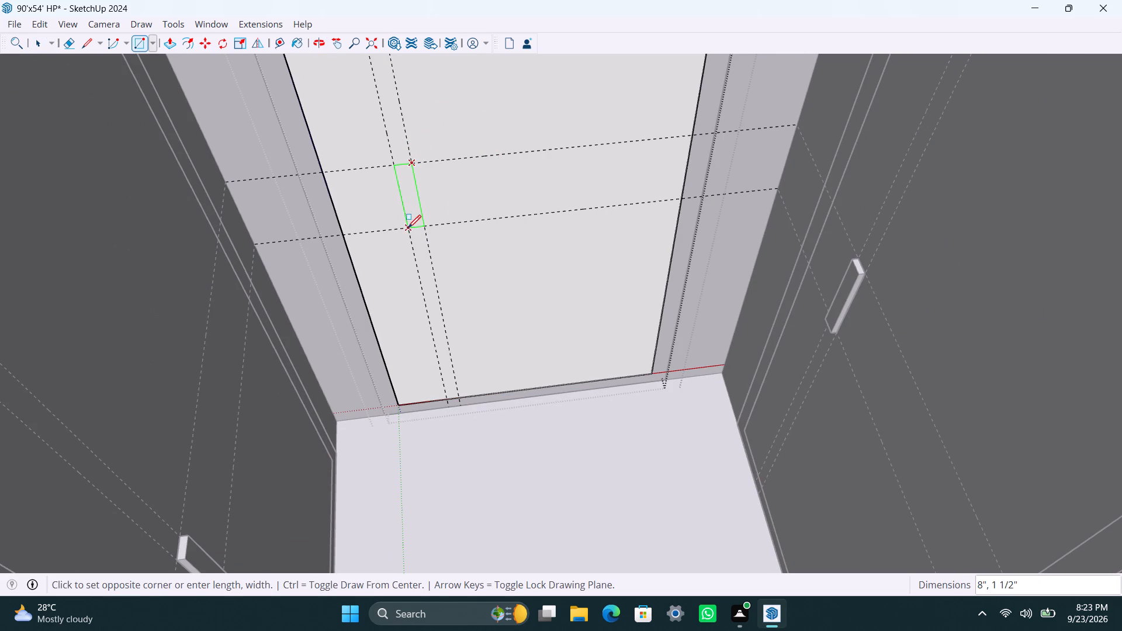
left_click(408, 228)
key("space")
left_click(418, 203)
double_click(414, 199)
right_click(414, 199)
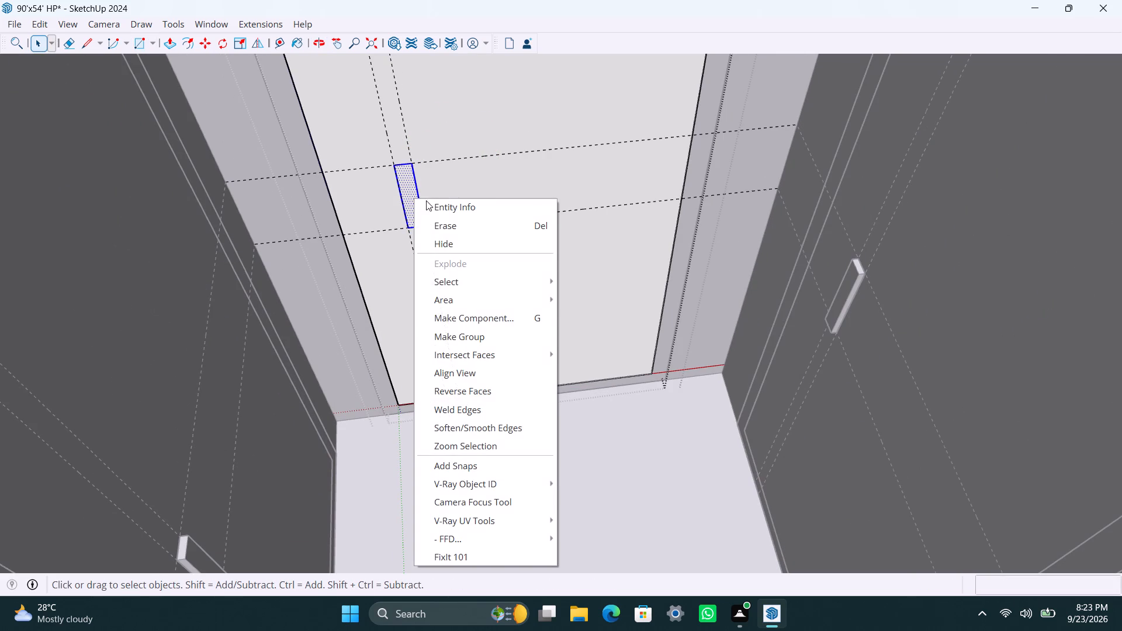
left_click(449, 335)
Open the handle group, extrude its face 0.5" and close all the nested door groups.
scroll(403, 242, "up", 4)
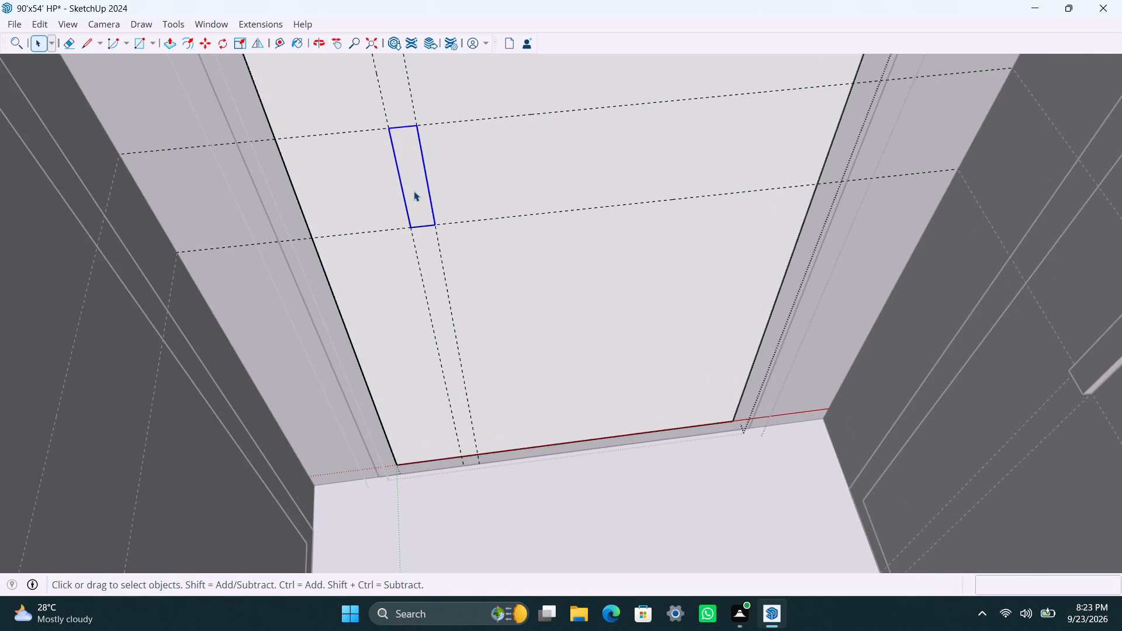
triple_click(414, 191)
key("p")
left_click_drag(414, 190, 414, 197)
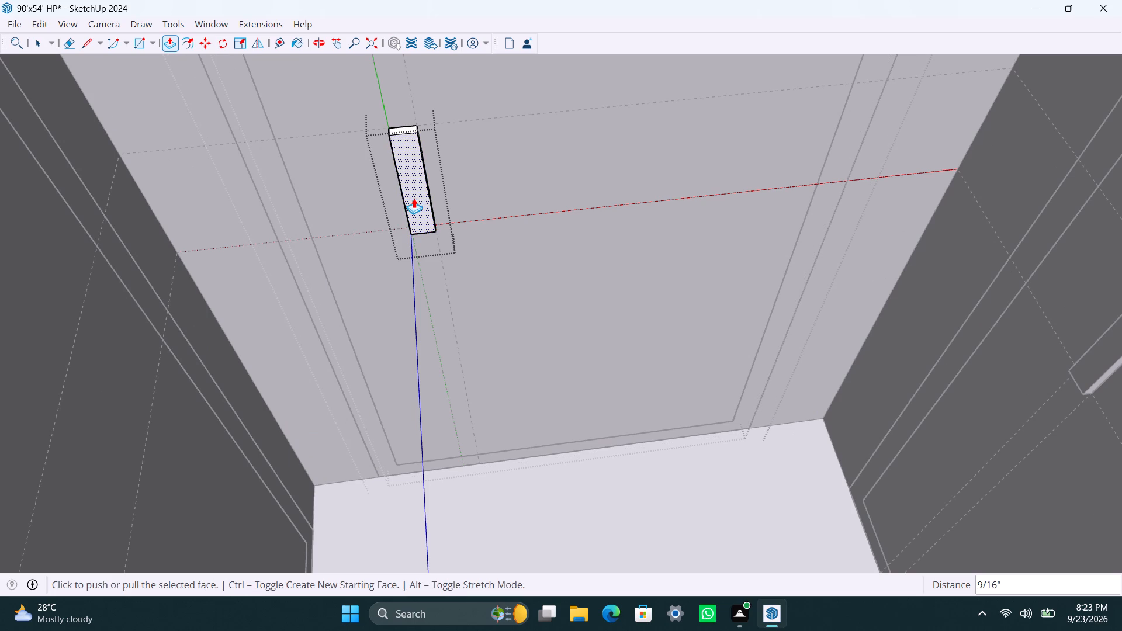
type("0.5\"")
key("Return")
key("space")
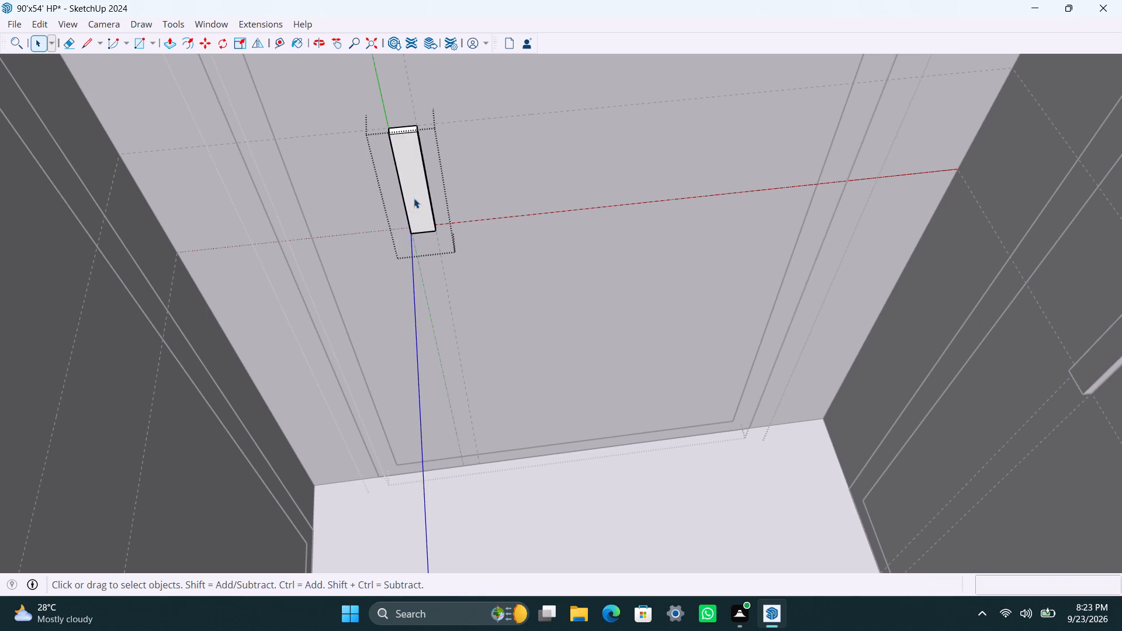
scroll(426, 190, "down", 20)
scroll(426, 190, "down", 5)
scroll(445, 244, "down", 5)
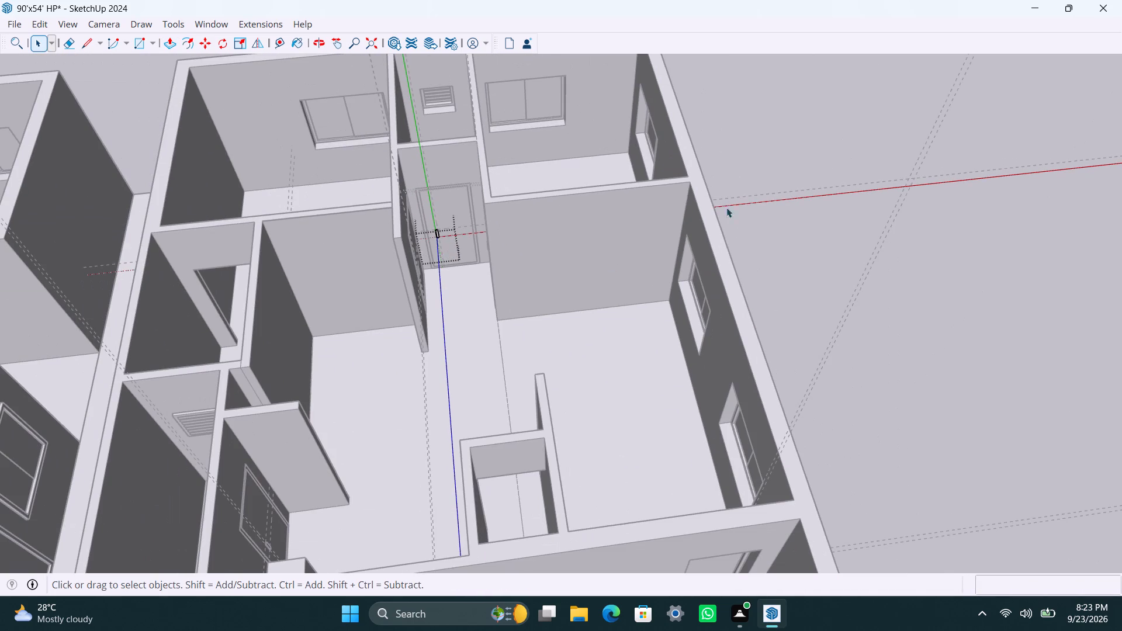
left_click(750, 184)
double_click(733, 171)
left_click(779, 151)
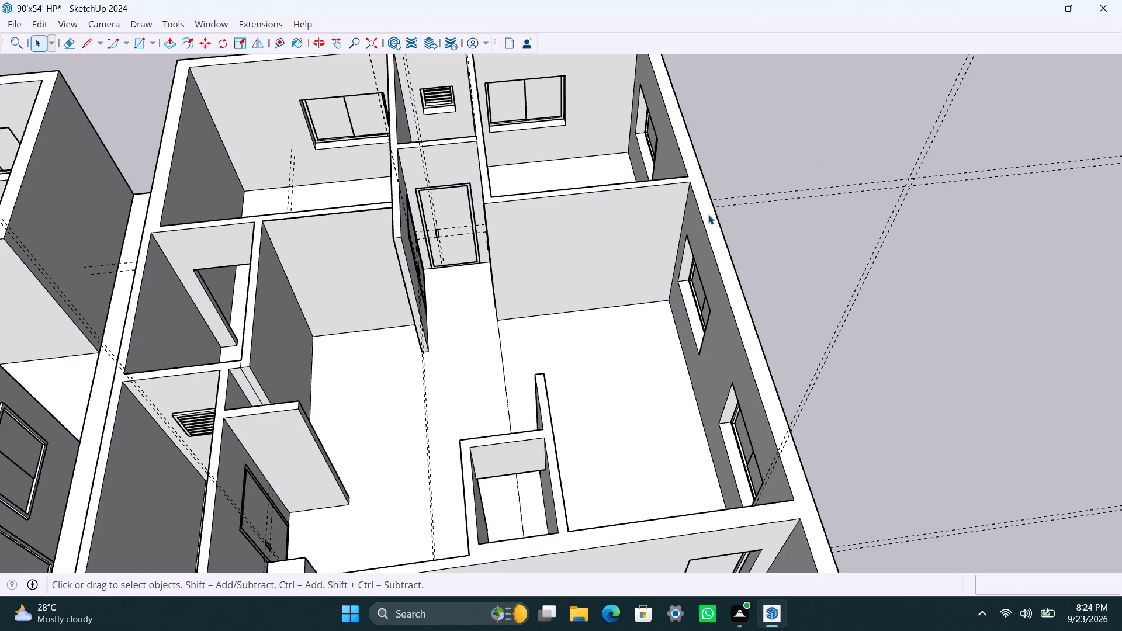
Draw a 7' by 3' rectangle across the empty door opening between the smaller building's corner room and the ventilator room, and group it.
scroll(579, 251, "down", 5)
middle_click_drag(572, 265, 647, 287)
scroll(471, 311, "up", 6)
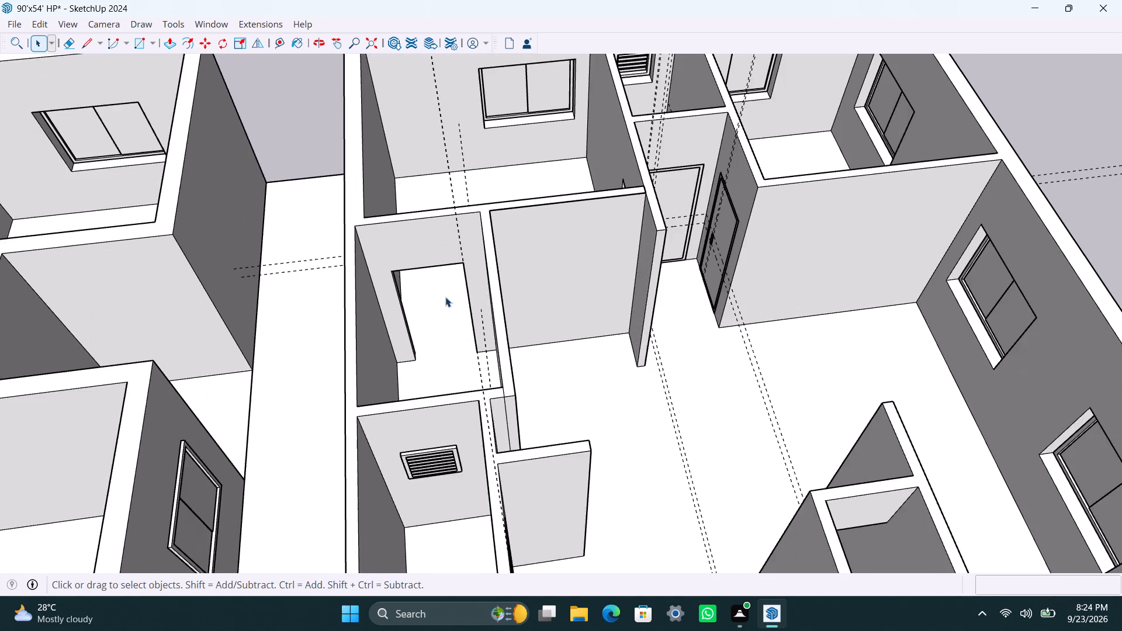
middle_click_drag(446, 306, 489, 357, "shift")
scroll(677, 303, "down", 5)
middle_click_drag(799, 334, 54, 370)
scroll(605, 317, "up", 3)
middle_click_drag(552, 322, 434, 321)
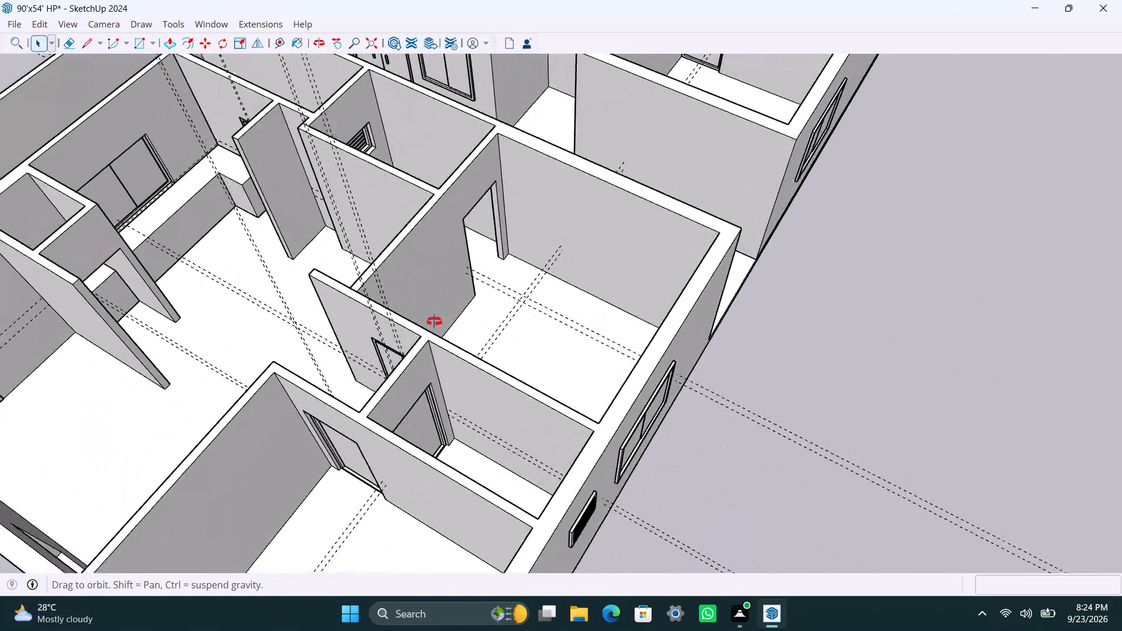
middle_click_drag(434, 321, 228, 303)
scroll(669, 311, "down", 4)
middle_click_drag(514, 323, 567, 412, "shift")
scroll(644, 396, "up", 6)
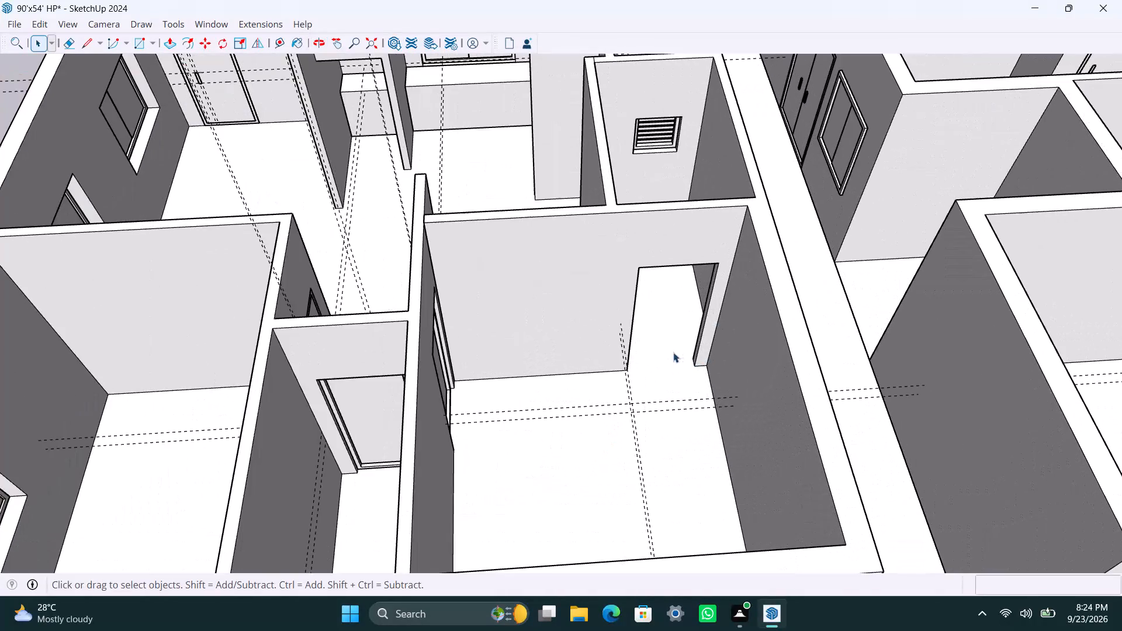
middle_click_drag(672, 353, 581, 424, "shift")
scroll(581, 391, "up", 1)
key("r")
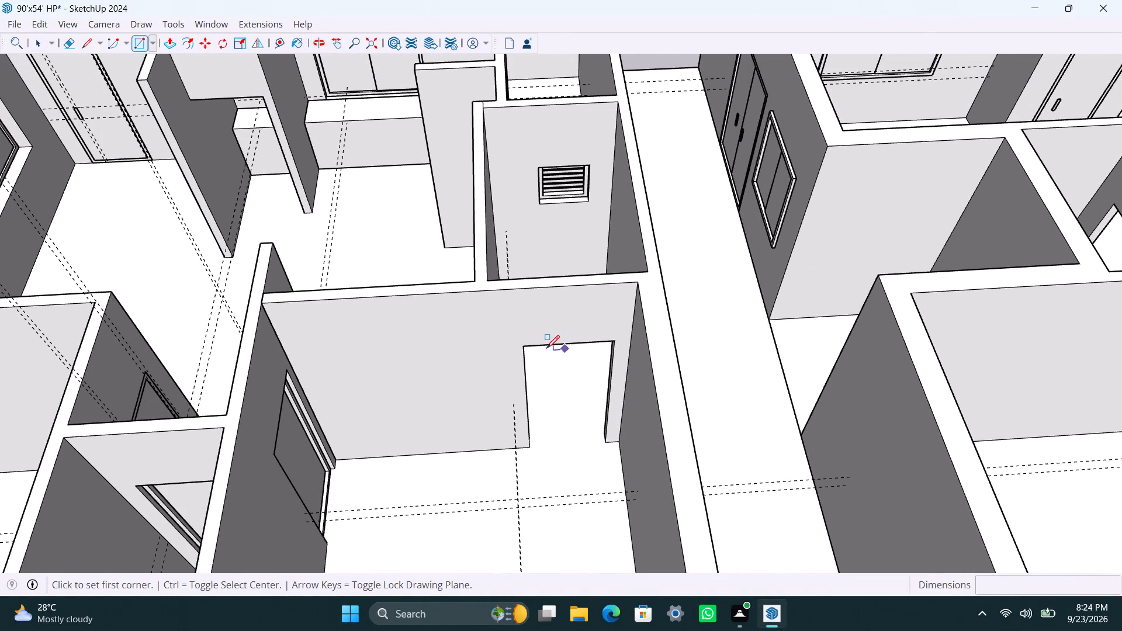
left_click_drag(523, 344, 528, 351)
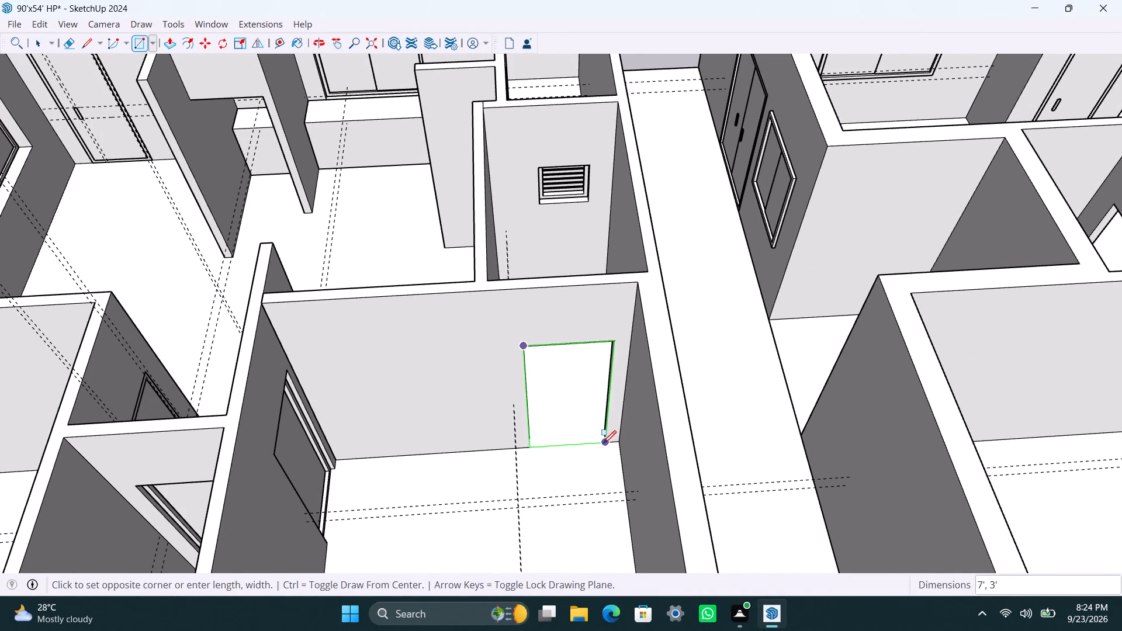
left_click(603, 443)
key("space")
double_click(584, 418)
right_click(584, 417)
left_click(636, 224)
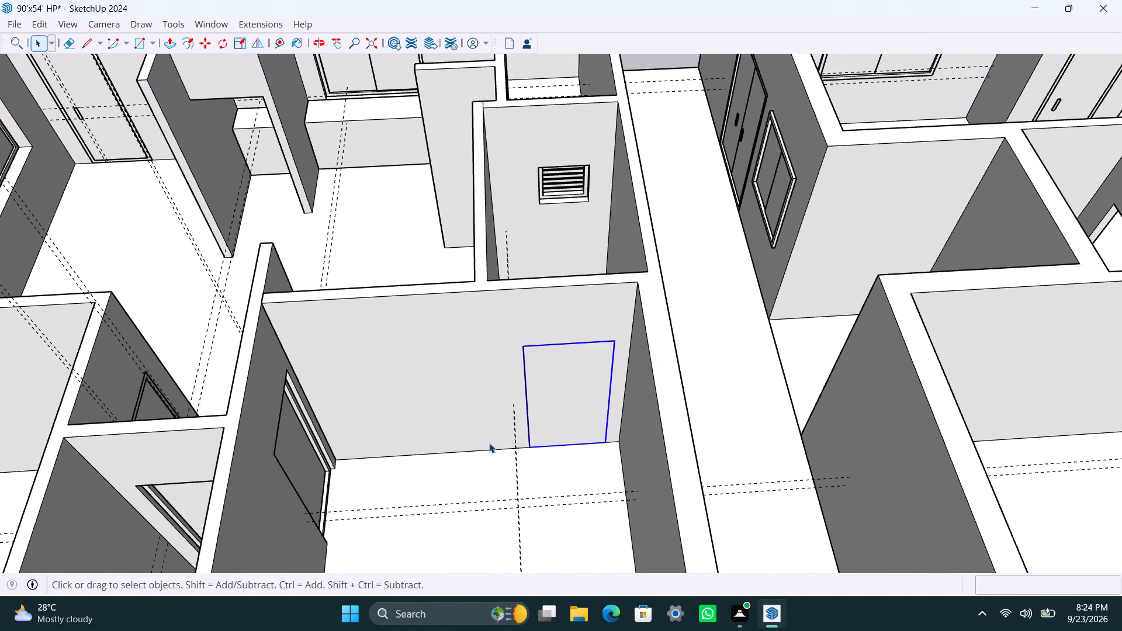
Open the door group, offset the rectangle's outline 2" inward and delete the inner face, leaving only the frame.
scroll(561, 418, "up", 2)
double_click(528, 395)
left_click(531, 393)
scroll(533, 396, "up", 2)
key("d")
key("f")
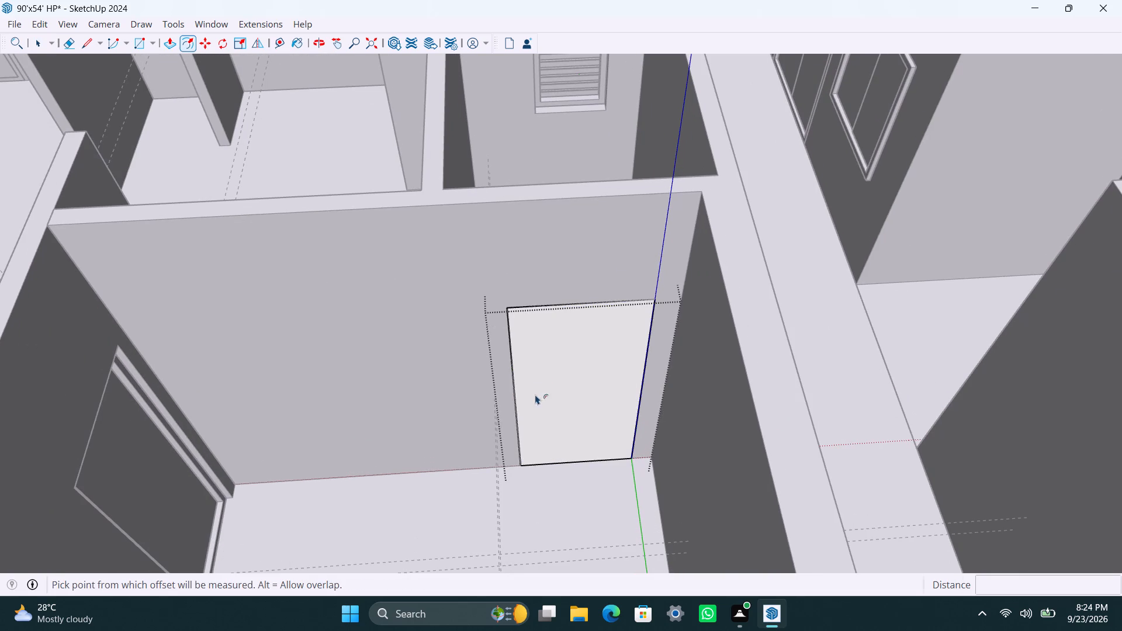
left_click(531, 379)
type("2\"")
key("Return")
key("space")
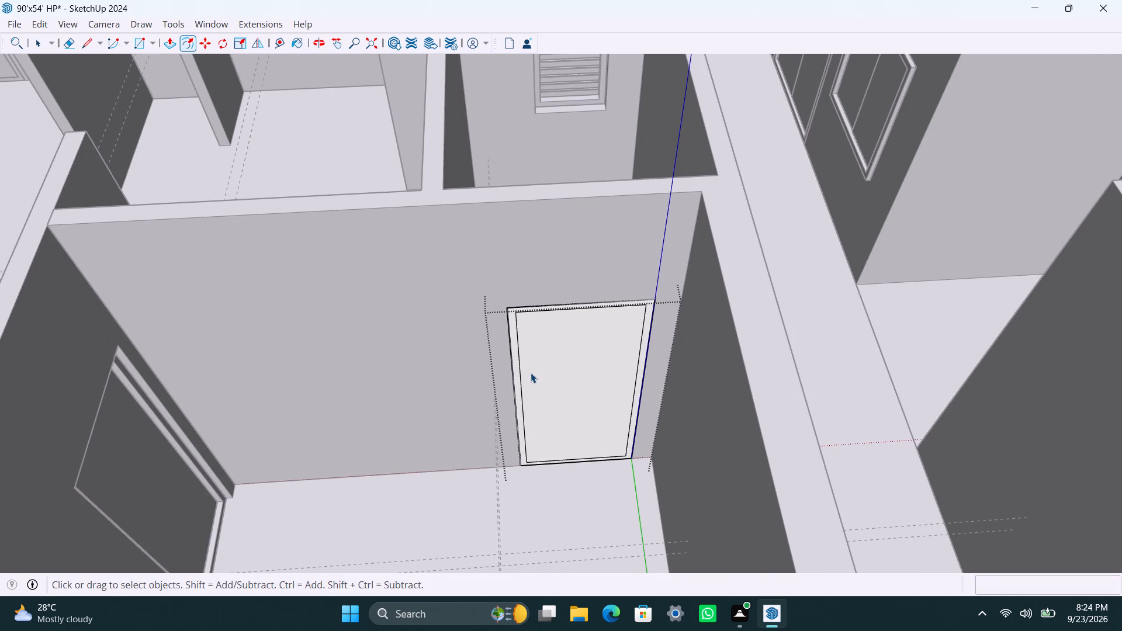
left_click(573, 384)
key("Delete")
Extrude the door frame face 2.5".
scroll(520, 431, "up", 4)
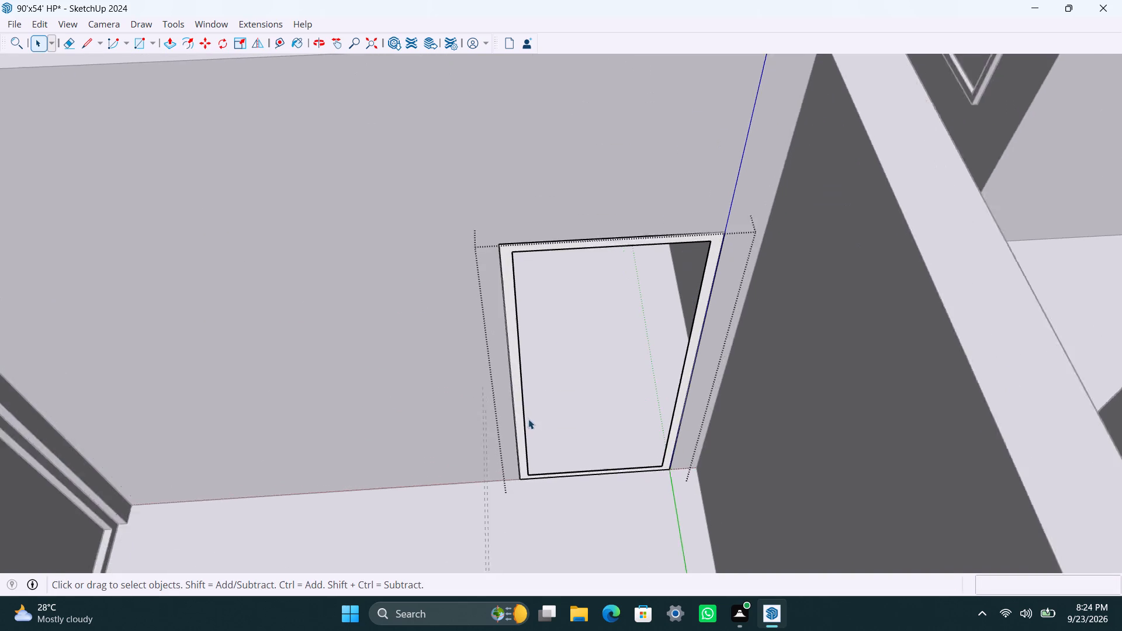
scroll(521, 391, "up", 3)
left_click(509, 376)
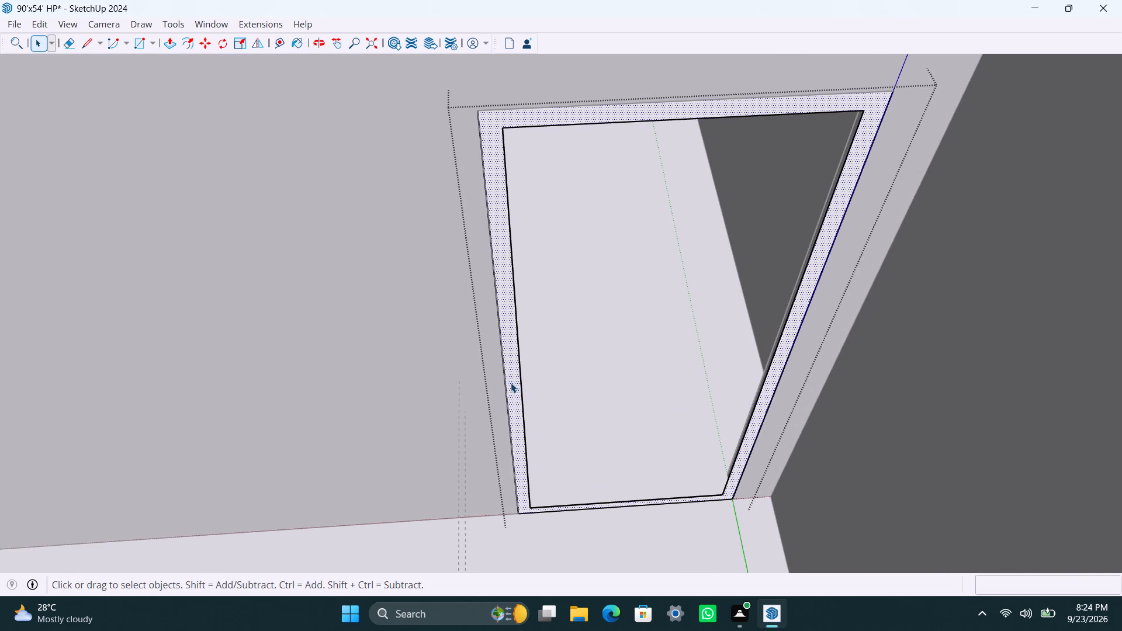
key("p")
left_click_drag(510, 383, 517, 367)
type("2.5\"")
key("Return")
key("space")
Draw a door panel rectangle filling the inside of the frame and make it a group.
scroll(519, 367, "down", 5)
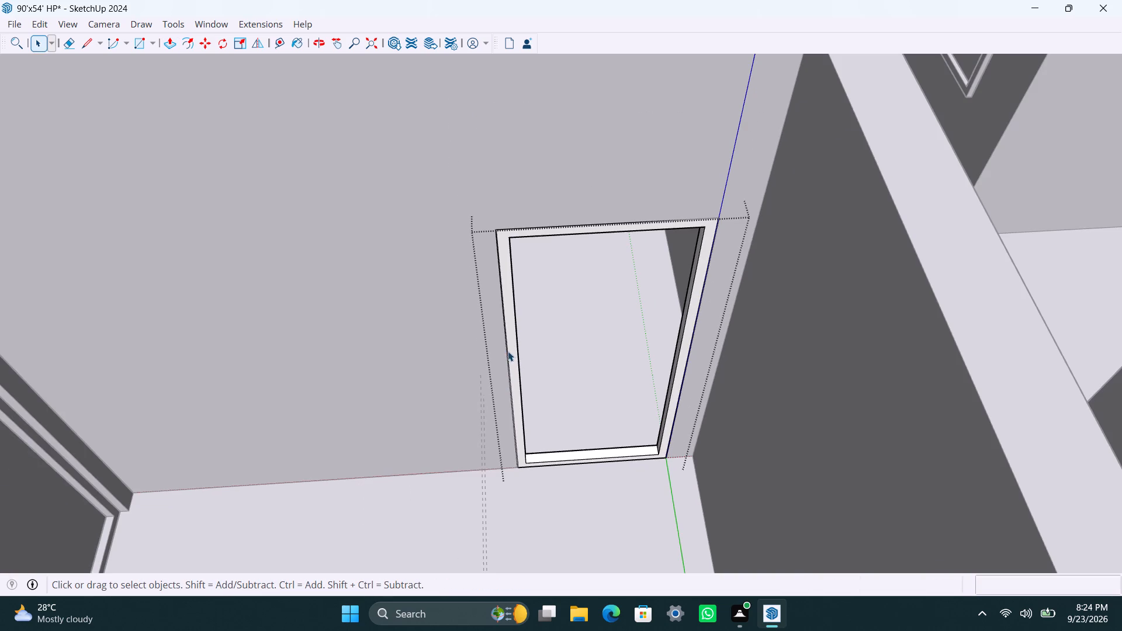
key("r")
left_click_drag(511, 239, 510, 244)
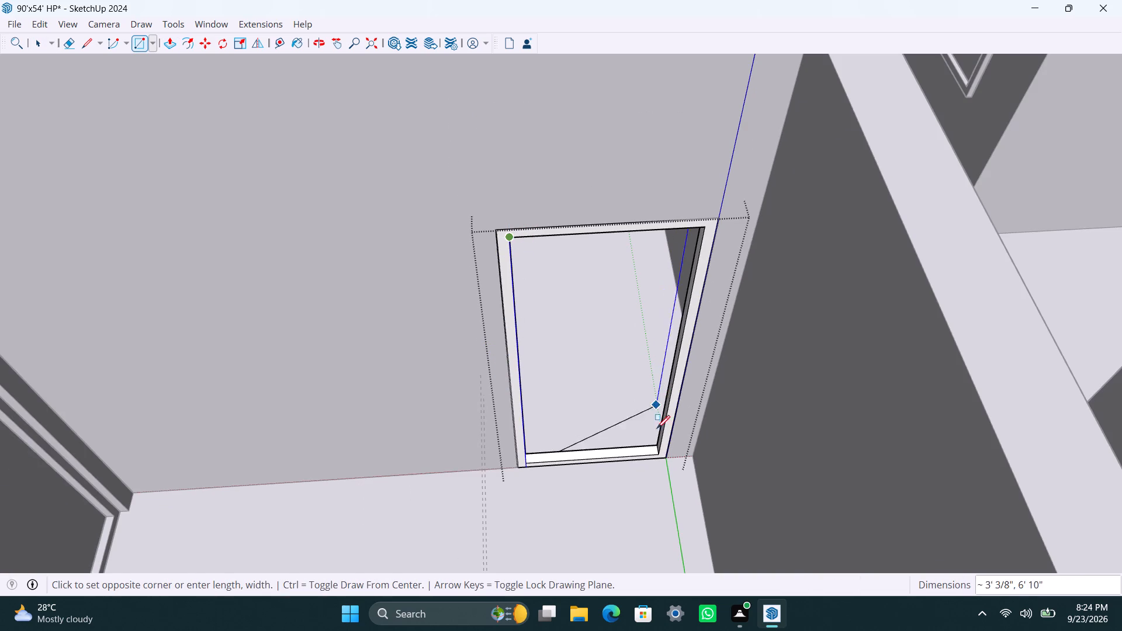
left_click(662, 449)
key("space")
double_click(632, 414)
right_click(632, 413)
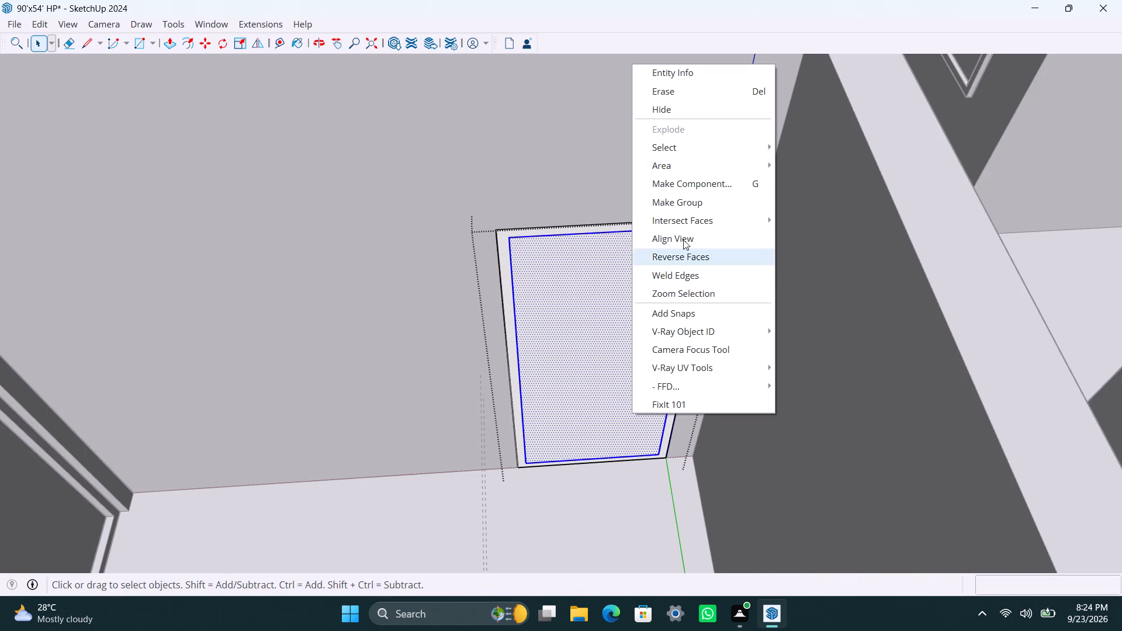
left_click(688, 203)
Open the door panel group and extrude its face 18 mm.
triple_click(624, 335)
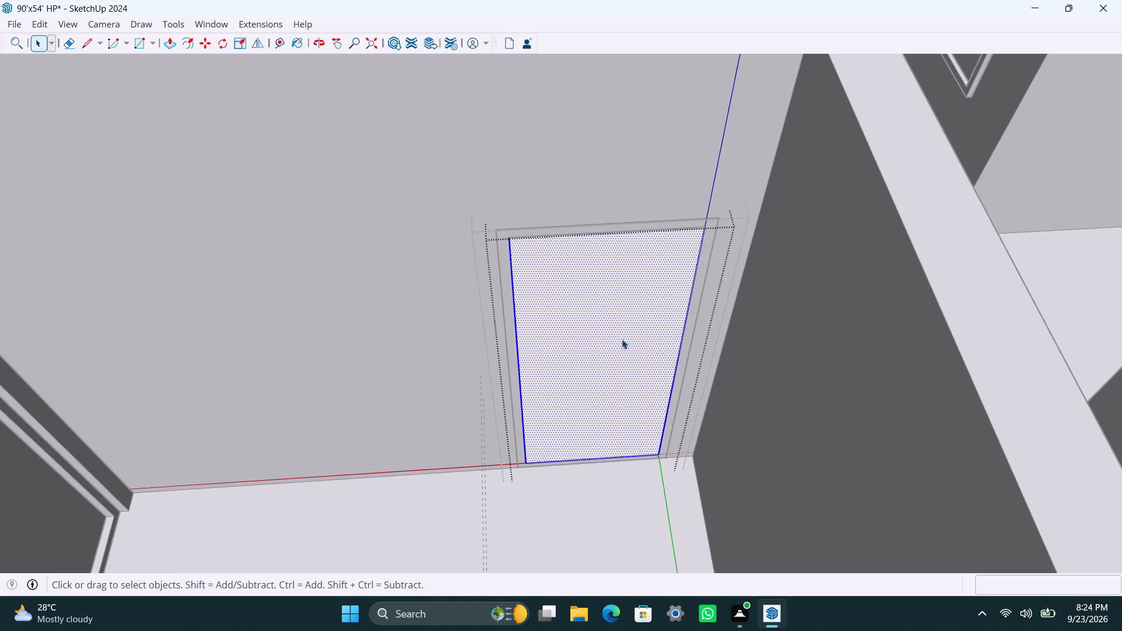
key("p")
left_click_drag(618, 343, 614, 332)
type("18MM")
key("Return")
key("space")
Place a horizontal guide 4' below the door panel's top edge.
key("t")
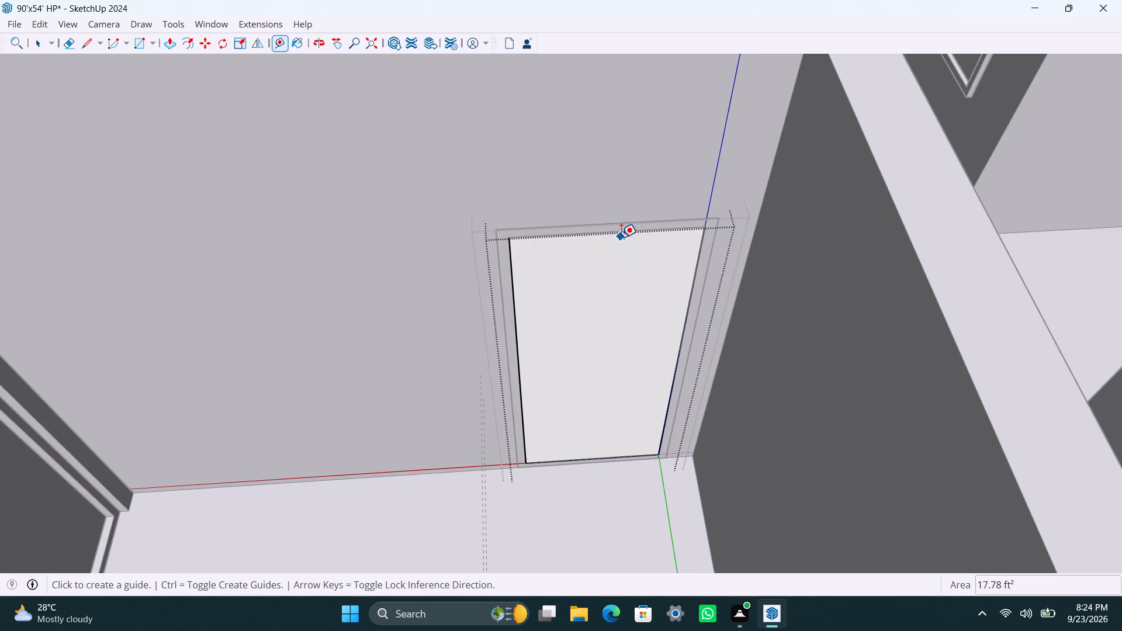
left_click_drag(621, 233, 621, 239)
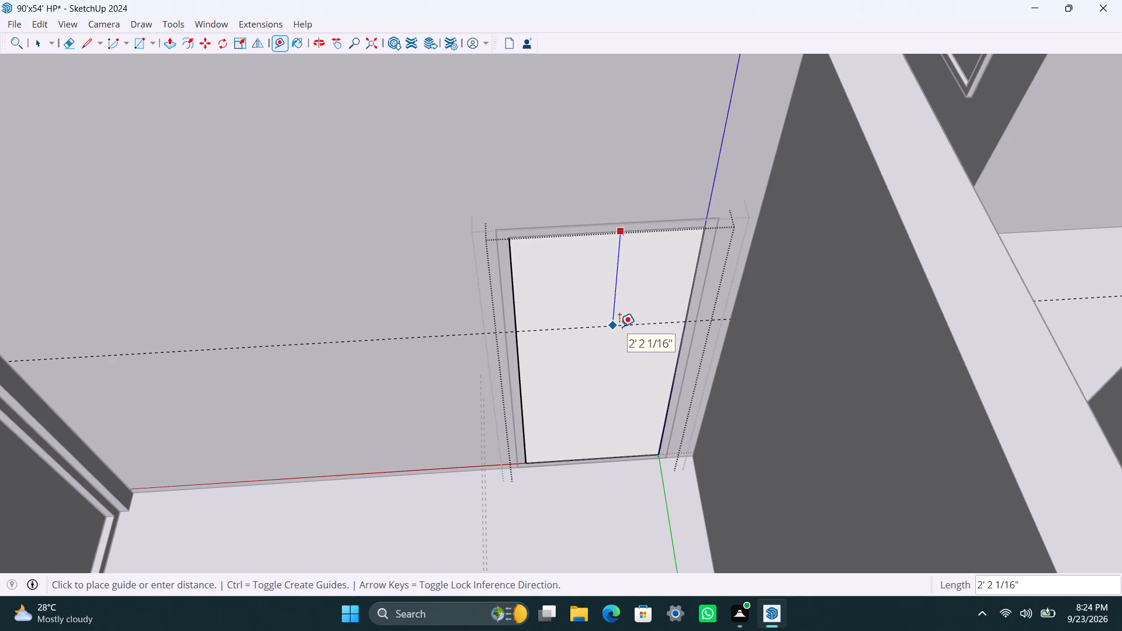
type("4'")
key("Return")
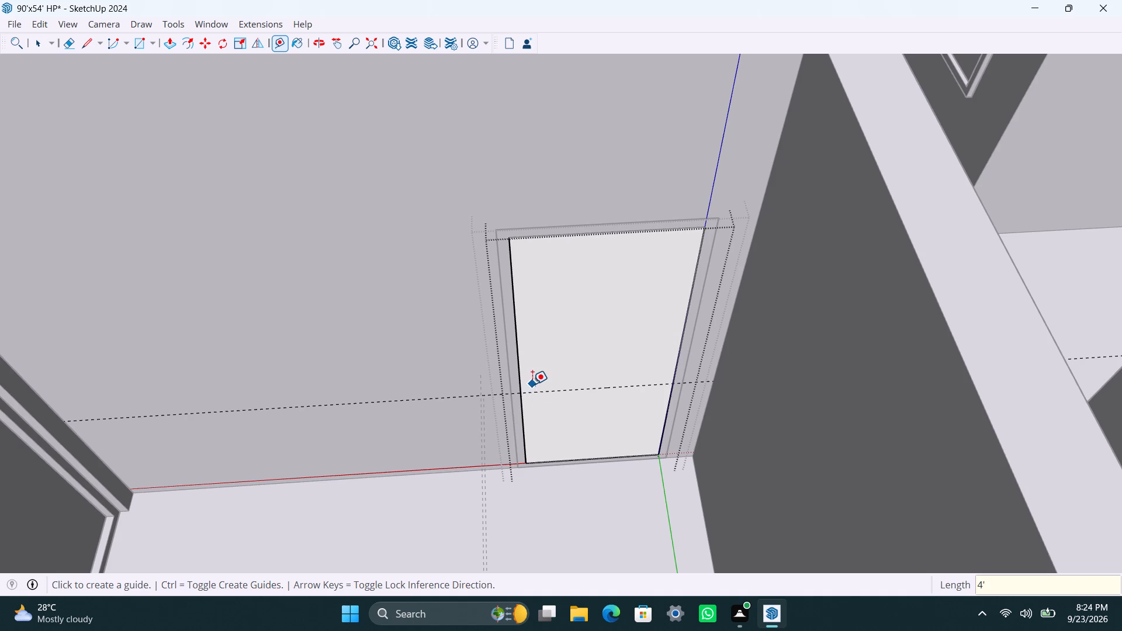
Place a vertical guide 6" in from the door panel's side edge and another 1.5" further inward.
left_click(521, 352)
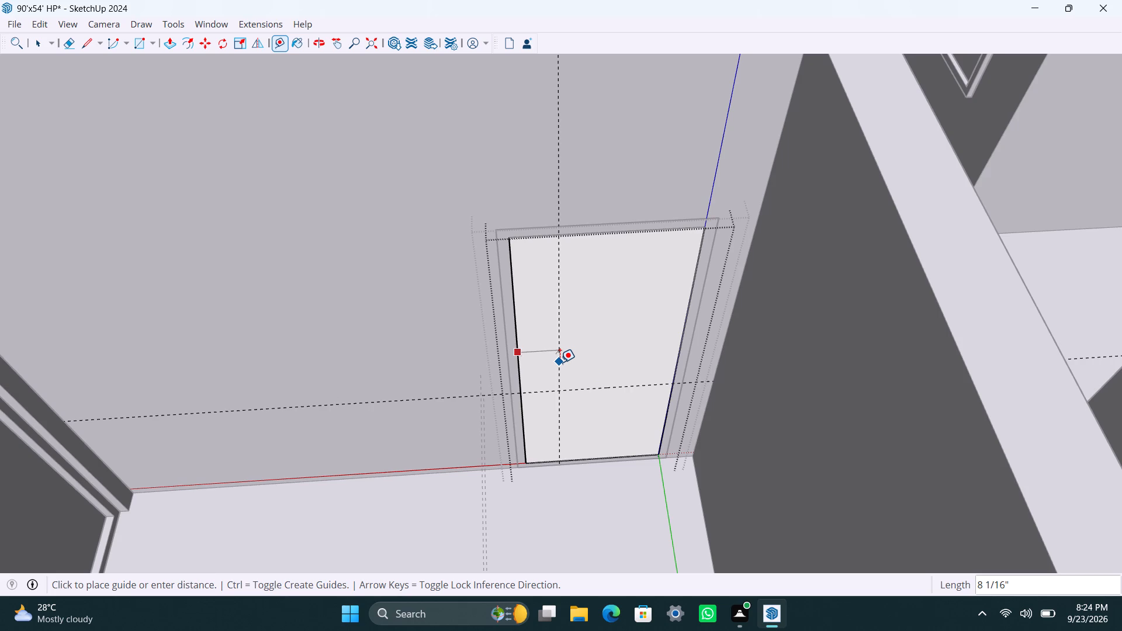
type("6\"")
key("Return")
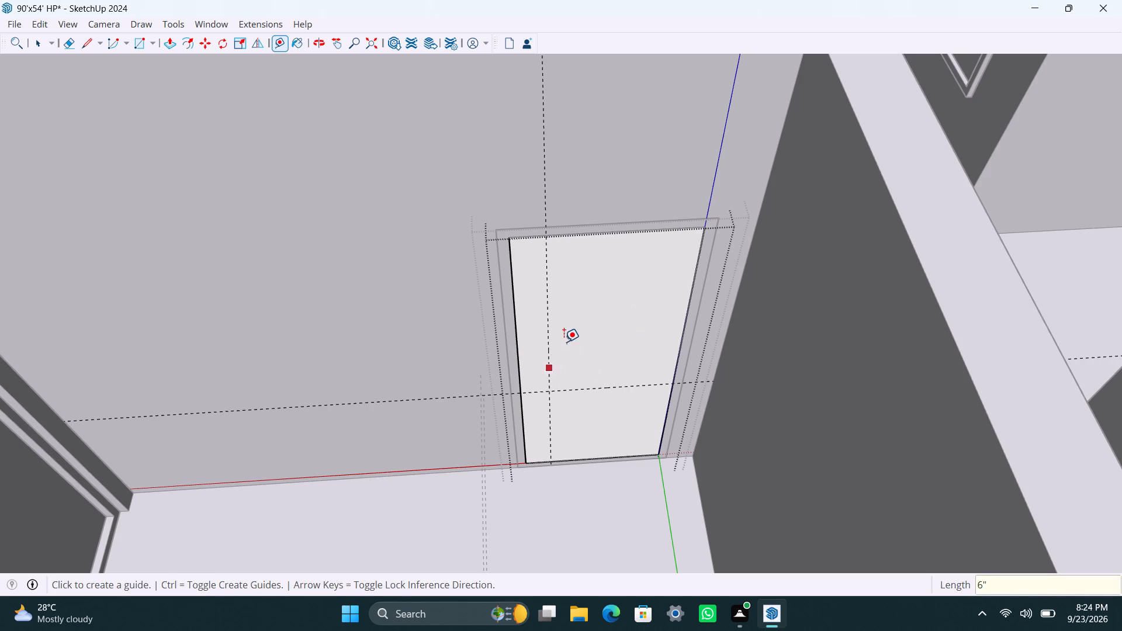
left_click(546, 340)
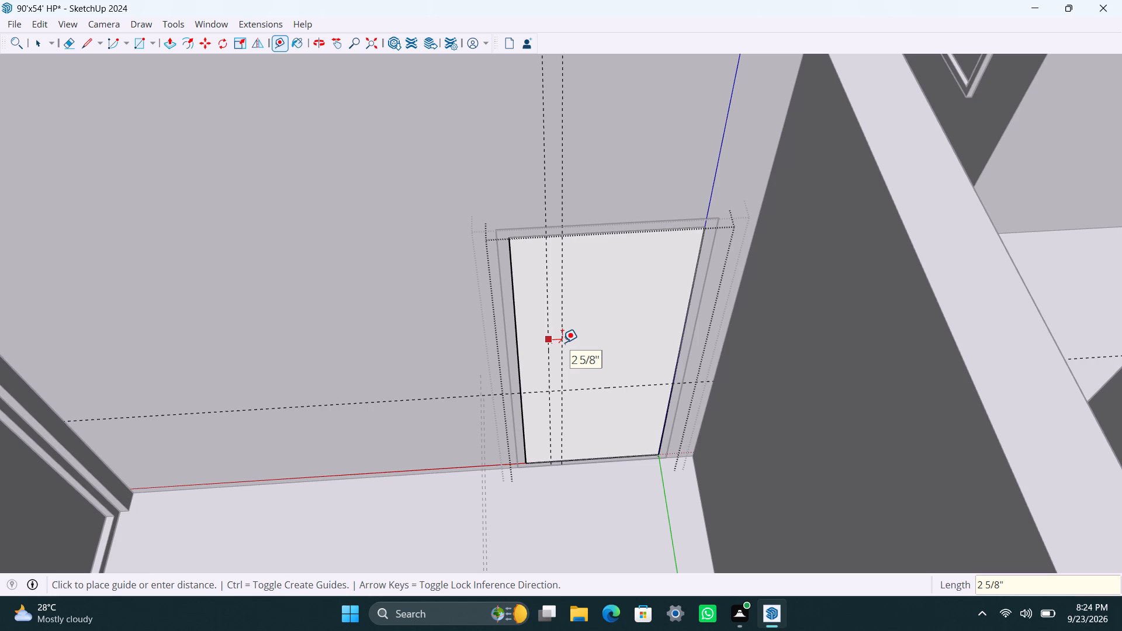
type("1.5\"")
key("Return")
key("space")
Place a second horizontal guide 8" above the existing one on the door panel.
scroll(576, 411, "up", 2)
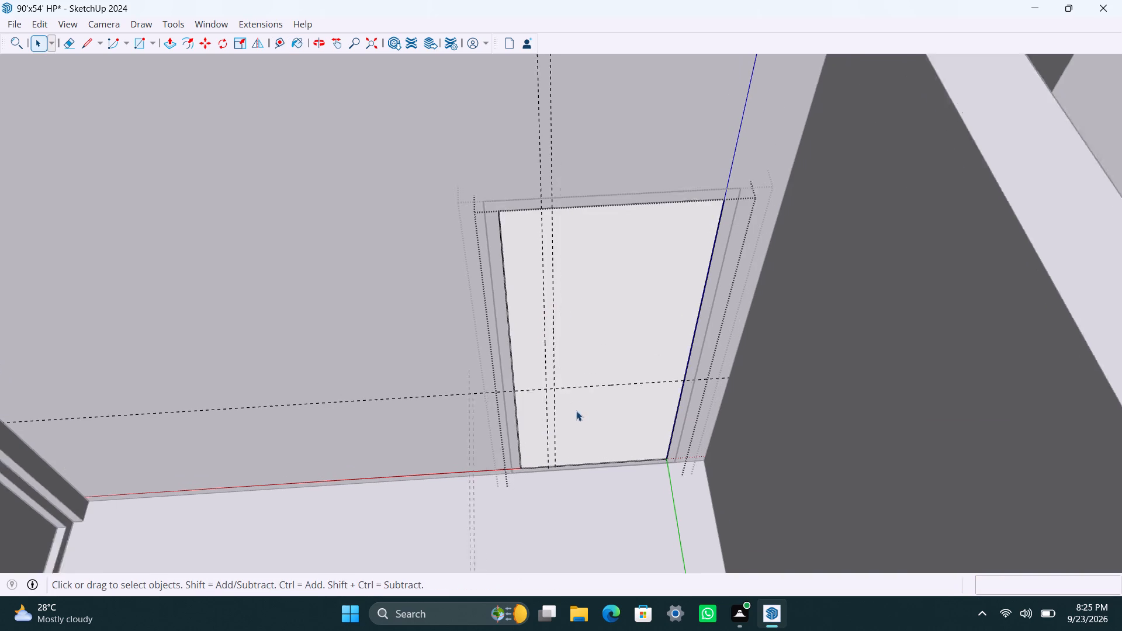
key("t")
left_click(581, 384)
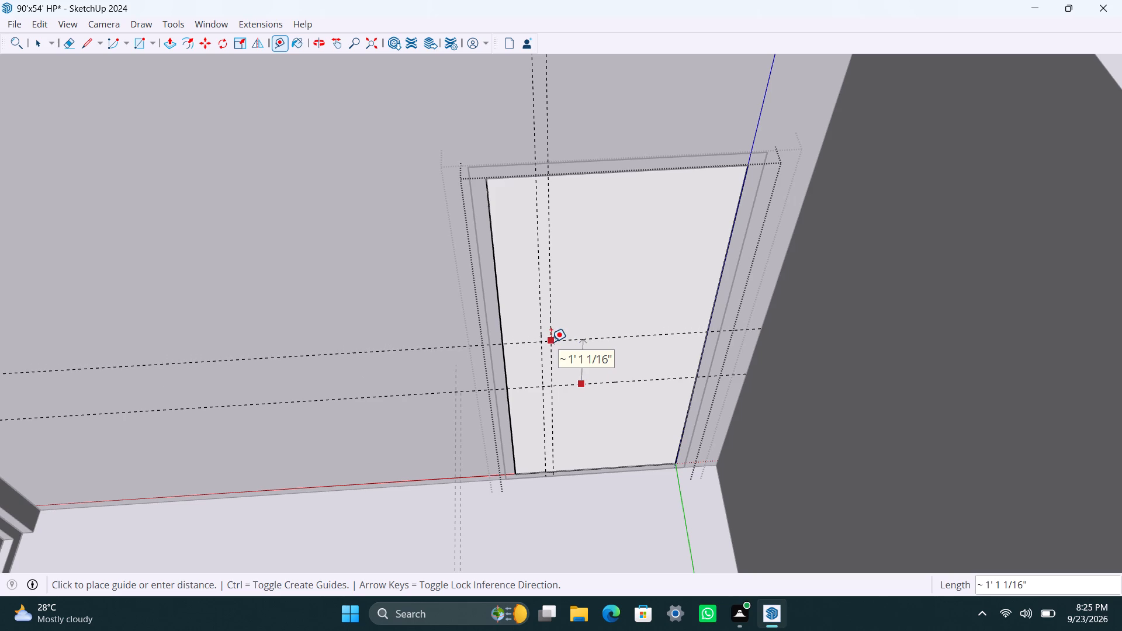
type("8\"")
key("Return")
key("space")
Draw an 8" by 1 1/2" handle rectangle between the guide intersections on the door panel and make it a group.
scroll(541, 377, "up", 7)
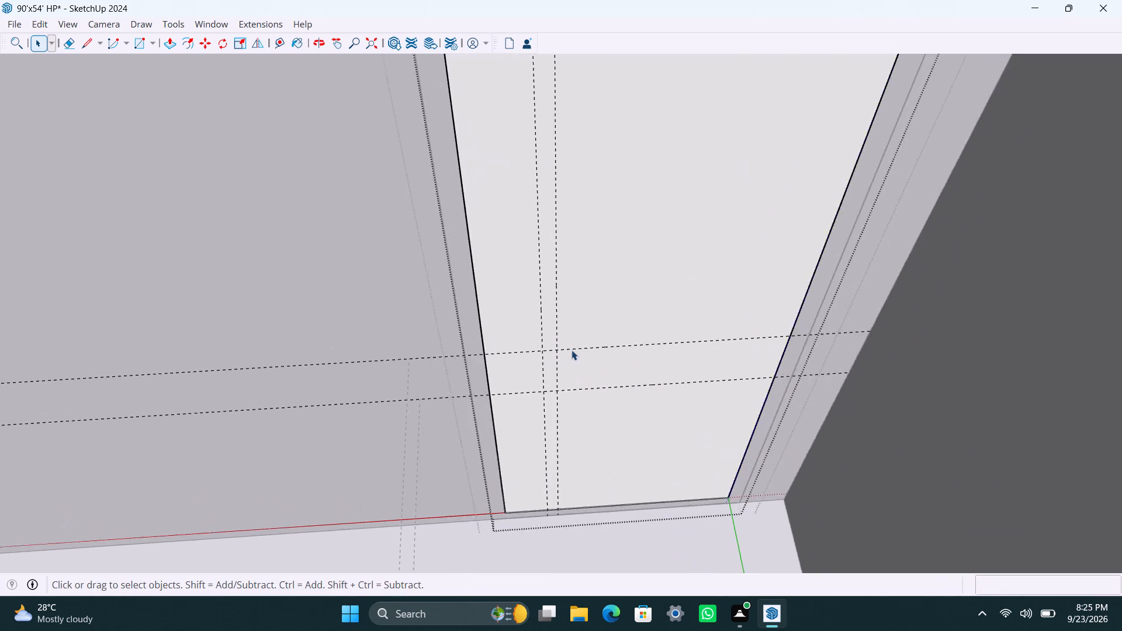
scroll(572, 350, "up", 1)
middle_click_drag(542, 400, 553, 383)
scroll(553, 383, "up", 1)
key("r")
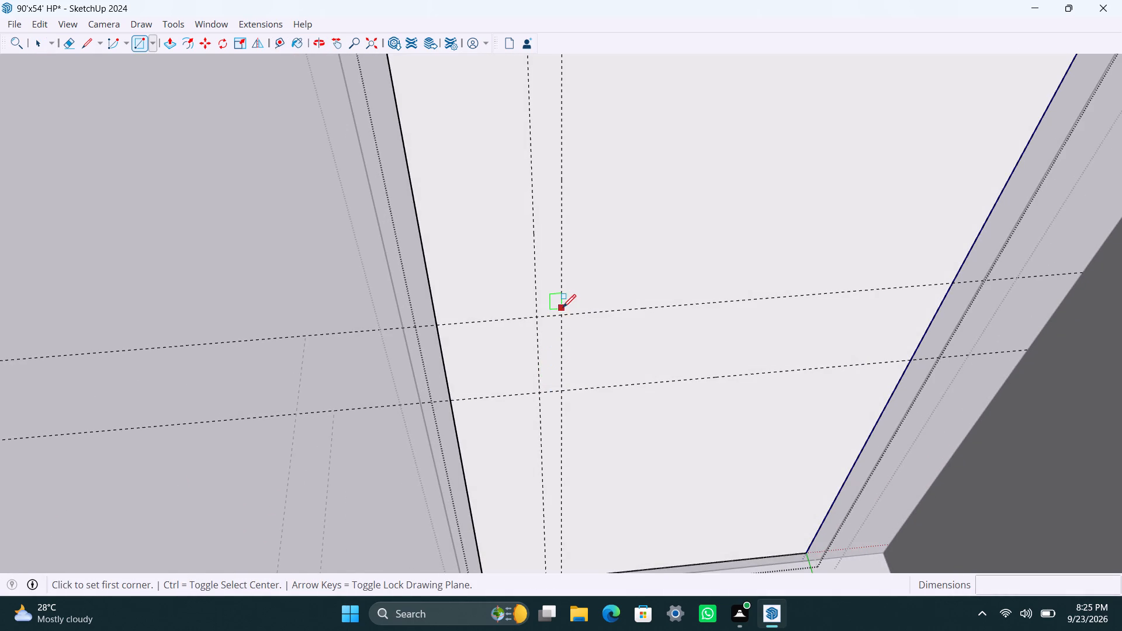
left_click(563, 313)
left_click(537, 392)
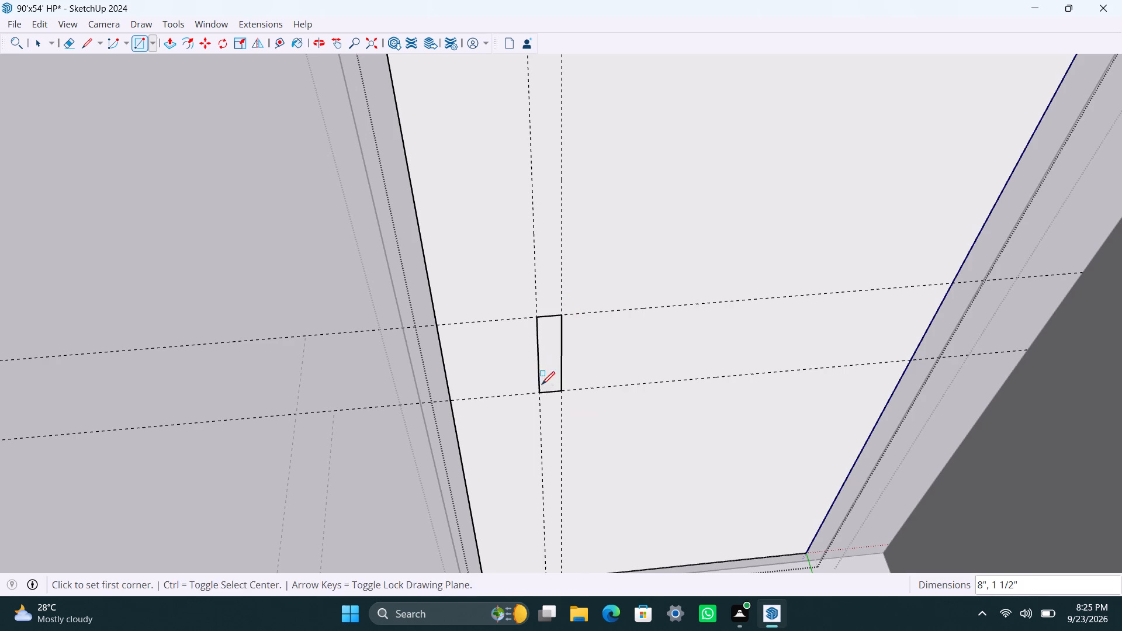
key("space")
double_click(546, 373)
right_click(546, 372)
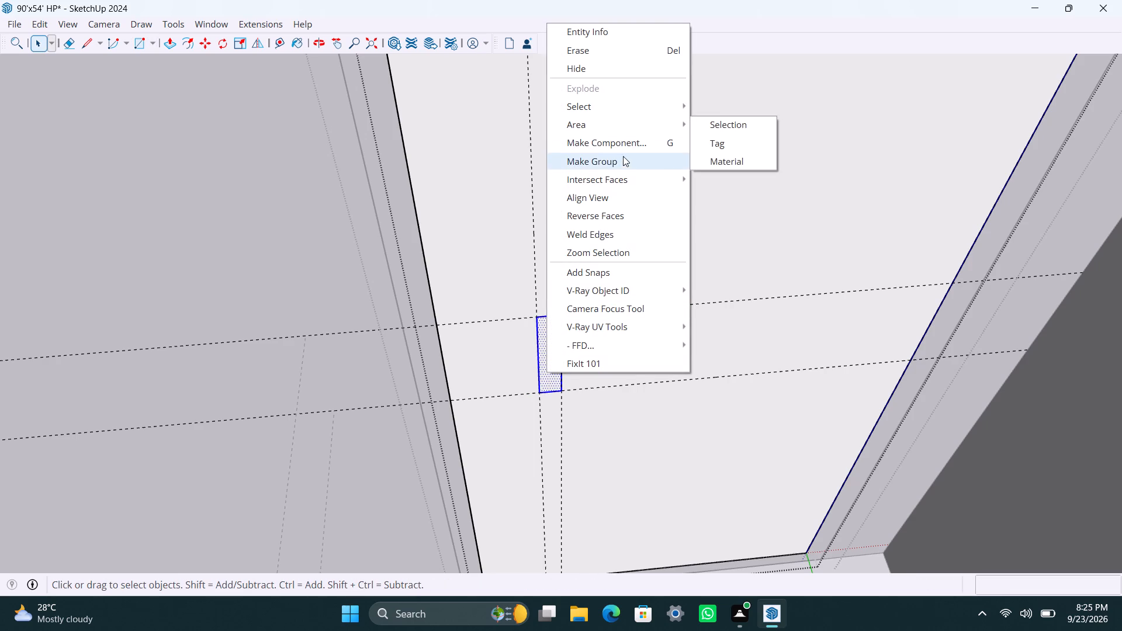
left_click(621, 161)
Extrude the handle face 0.5" inside its group, save the model and close all the nested door groups.
scroll(551, 342, "up", 2)
triple_click(550, 343)
key("p")
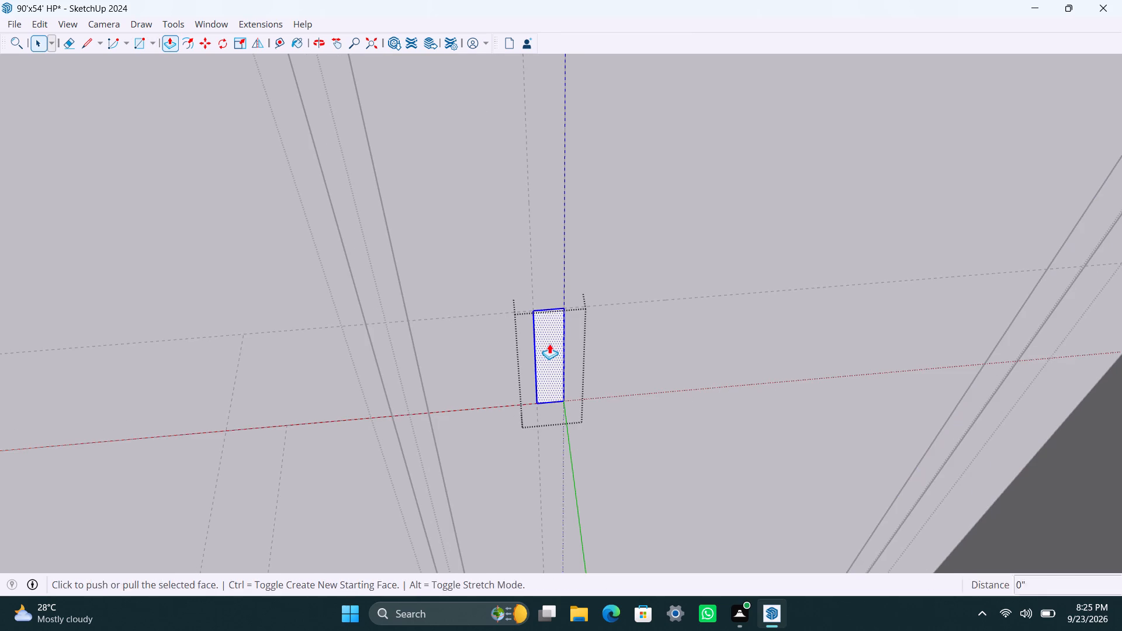
left_click_drag(549, 344, 549, 350)
type("0.5\"")
key("Return")
key("ctrl+s")
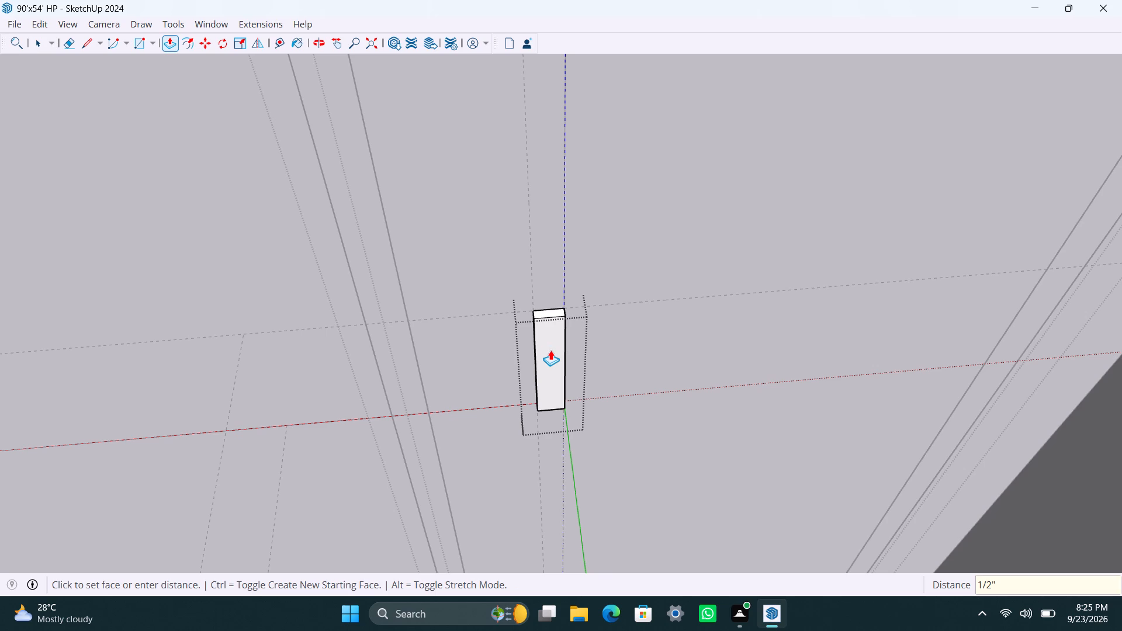
key("space")
scroll(586, 286, "down", 20)
scroll(586, 286, "down", 13)
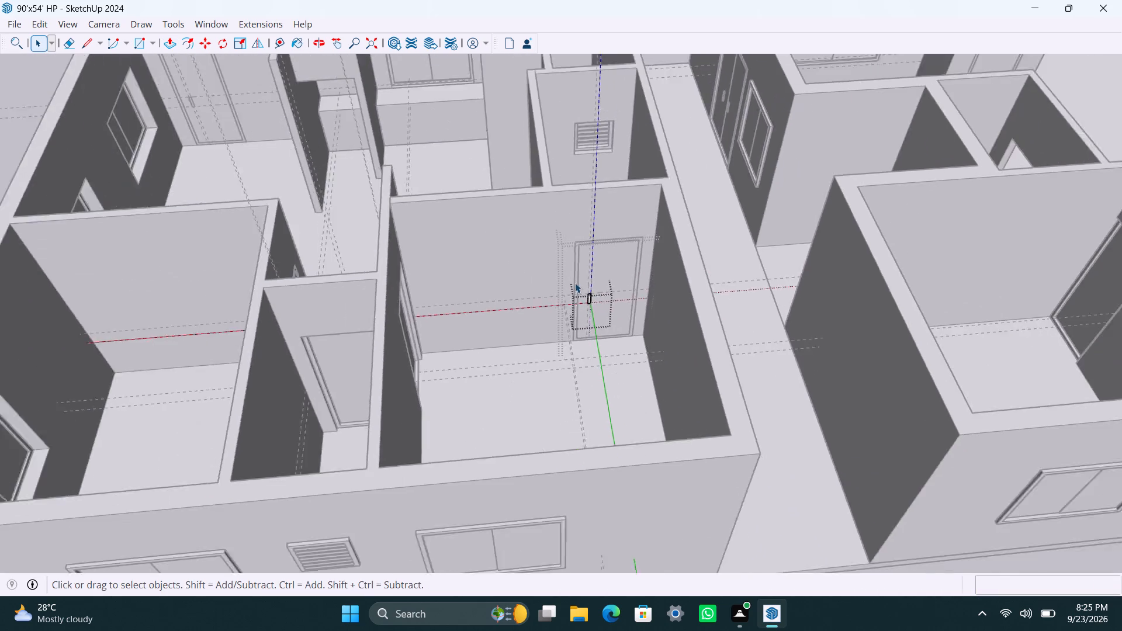
scroll(575, 283, "down", 15)
triple_click(632, 472)
double_click(633, 473)
double_click(612, 453)
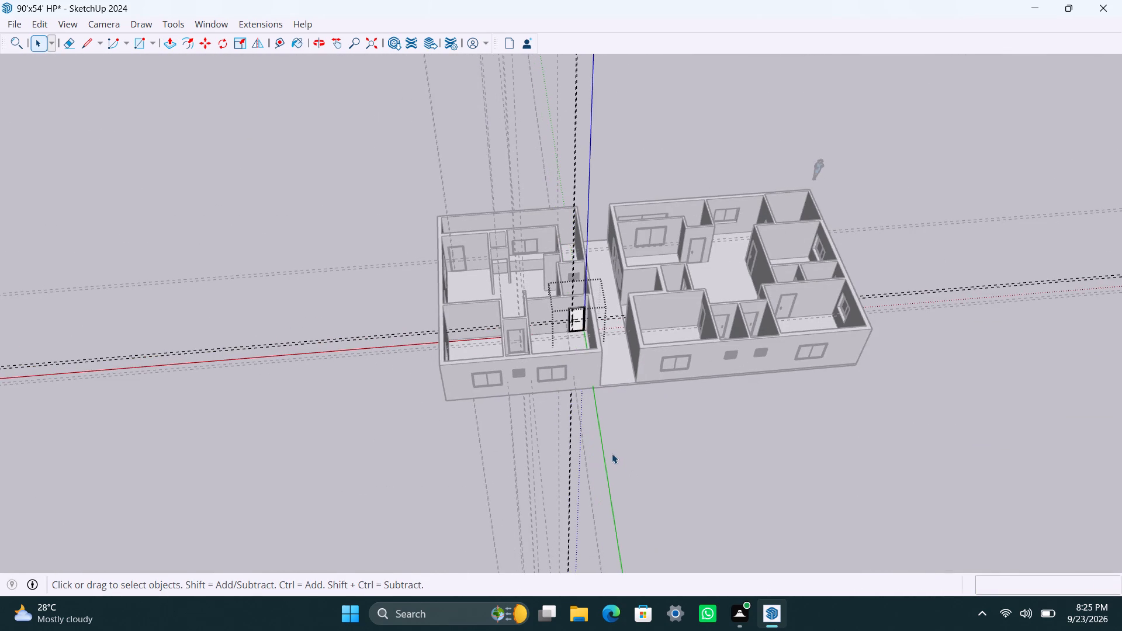
Delete all guides from the model and save the file.
left_click(32, 25)
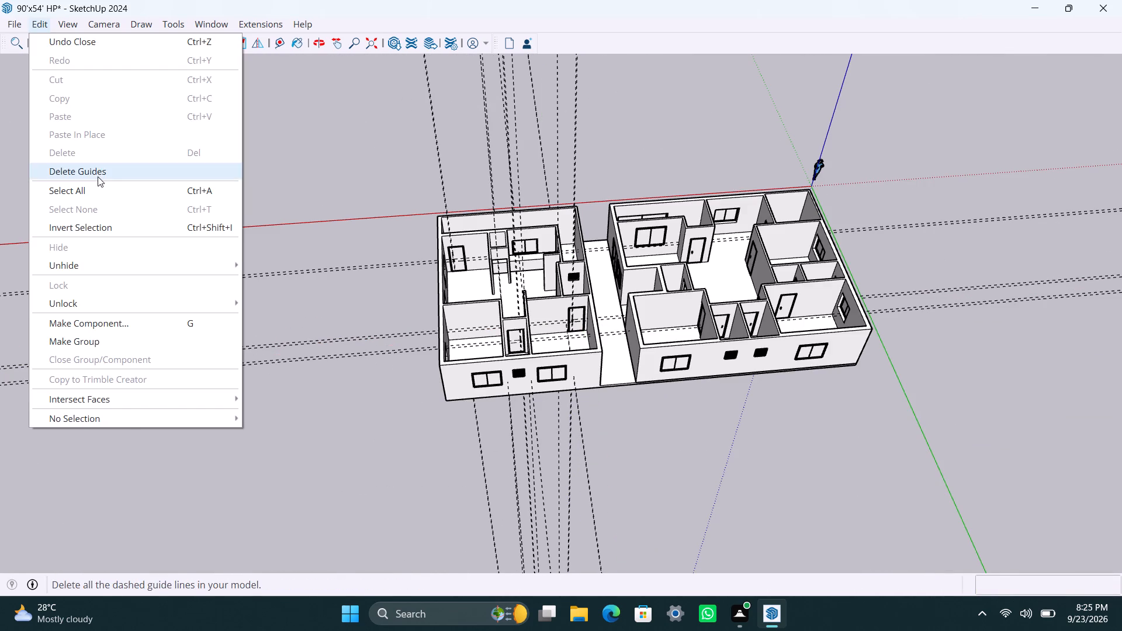
left_click(98, 176)
key("ctrl+d")
key("ctrl+s")
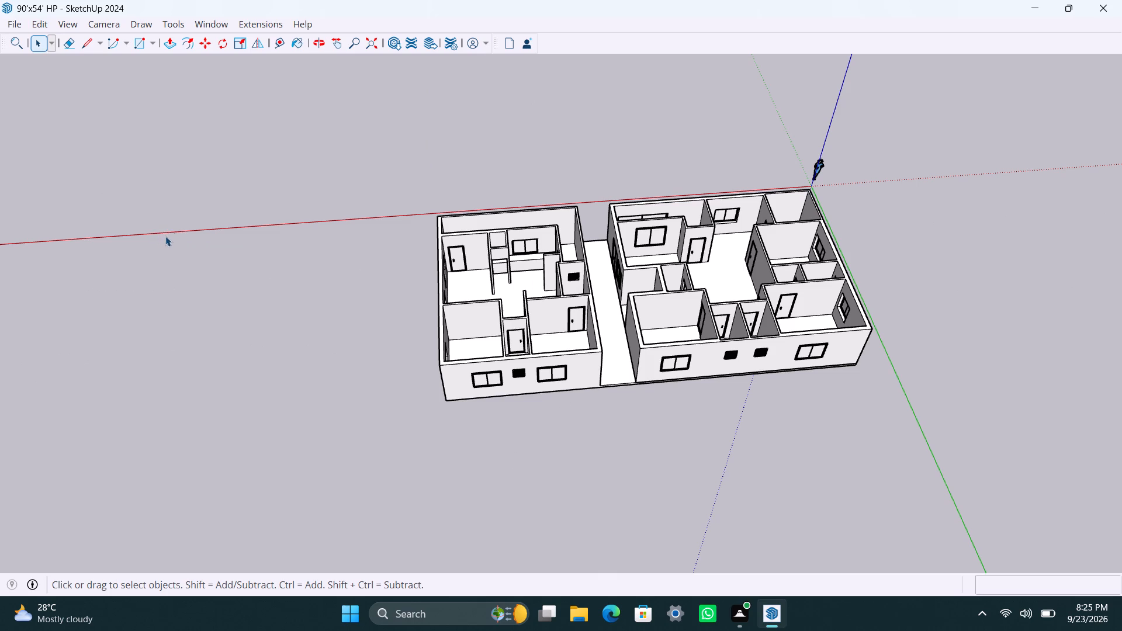
key("ctrl+s")
Examine the doors, windows and remaining wall openings of both buildings from several angles, keeping the model saved.
key("space")
left_click(645, 403)
scroll(556, 355, "up", 3)
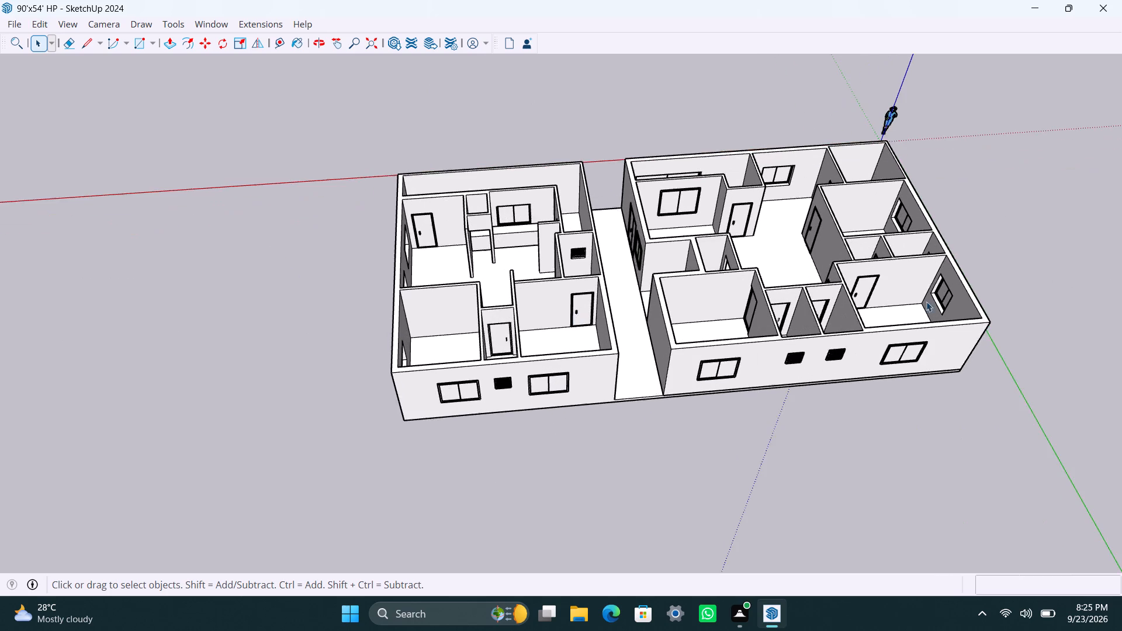
middle_click_drag(927, 318, 293, 339)
scroll(750, 315, "up", 4)
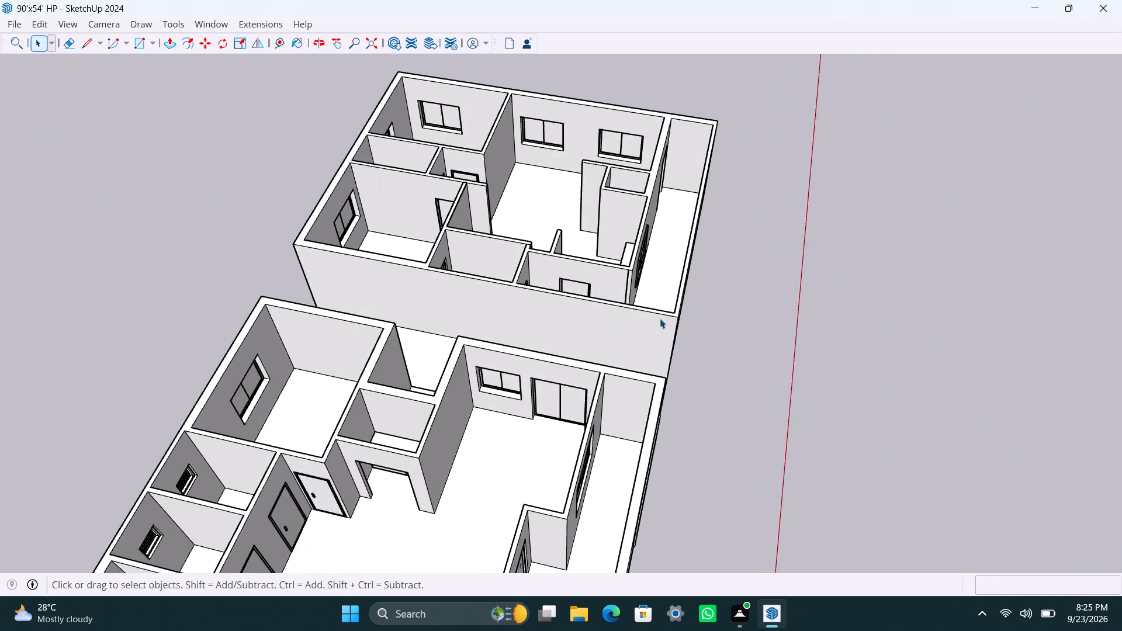
middle_click_drag(663, 331, 82, 319)
scroll(753, 359, "up", 6)
middle_click_drag(587, 252, 600, 256)
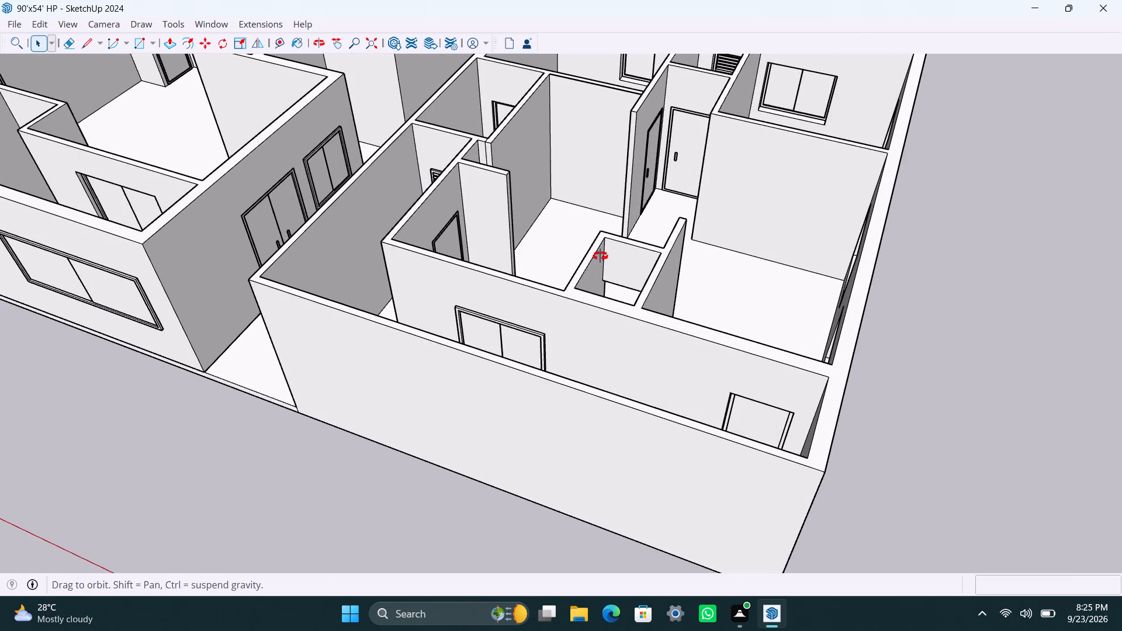
middle_click_drag(600, 256, 666, 270)
key("ctrl+s")
left_click(679, 254, "ctrl")
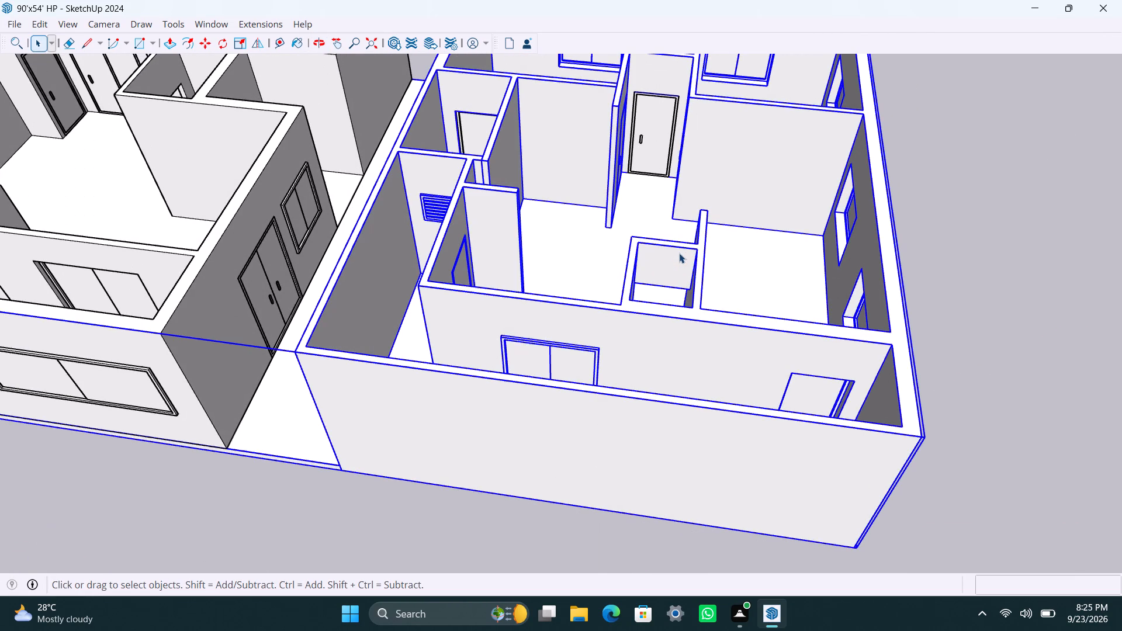
key("ctrl+s")
key("space")
left_click(962, 228)
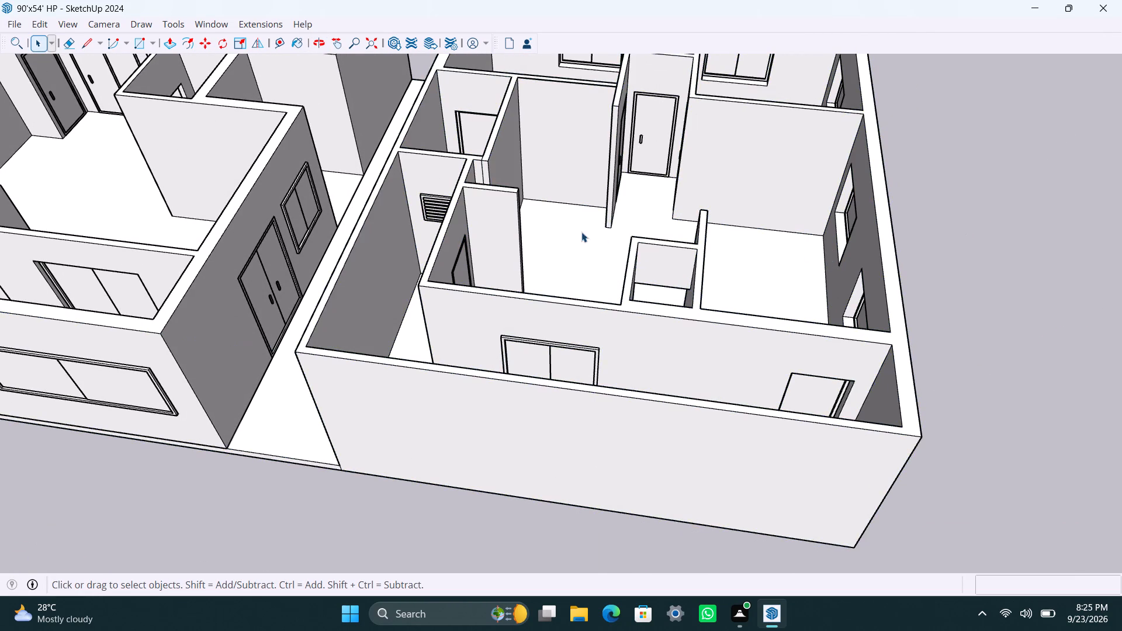
scroll(580, 231, "down", 5)
scroll(626, 210, "down", 5)
key("ctrl+s")
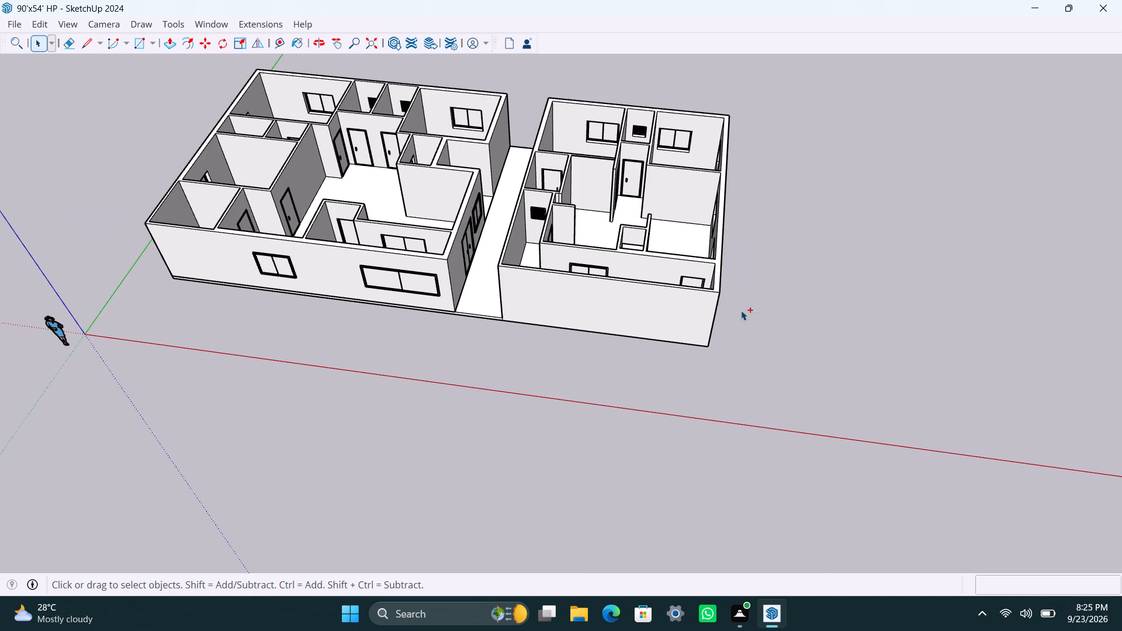
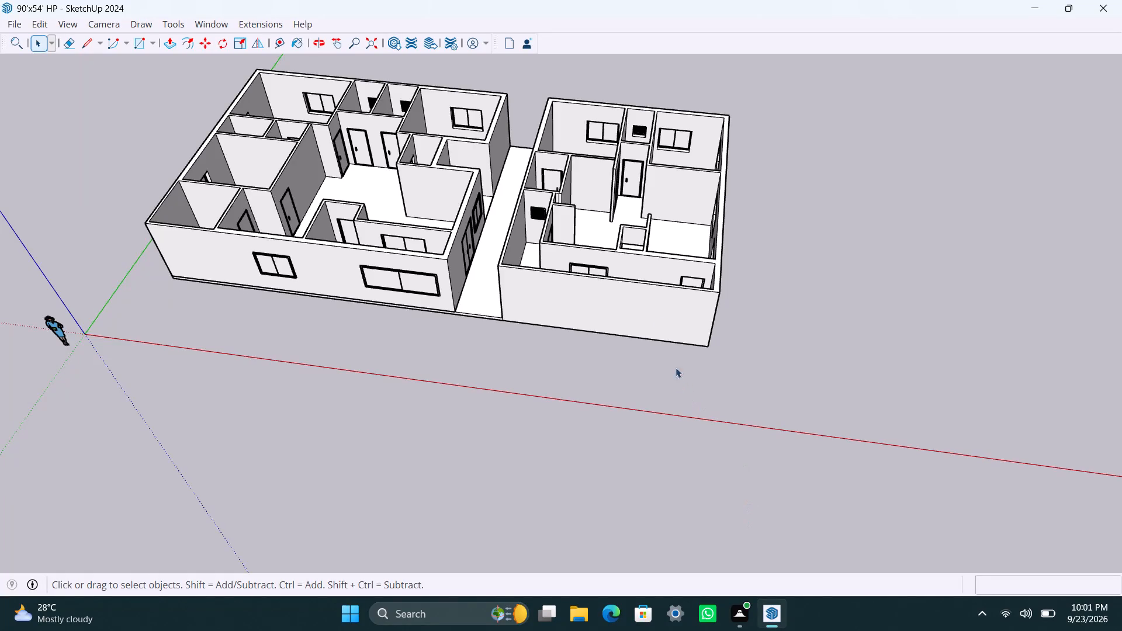
Examine the smaller building's rooms, doors and windows and the passage between both buildings from several sides, saving the model along the way.
scroll(541, 233, "up", 4)
scroll(629, 231, "up", 4)
scroll(620, 223, "down", 5)
middle_click_drag(704, 274, 662, 275)
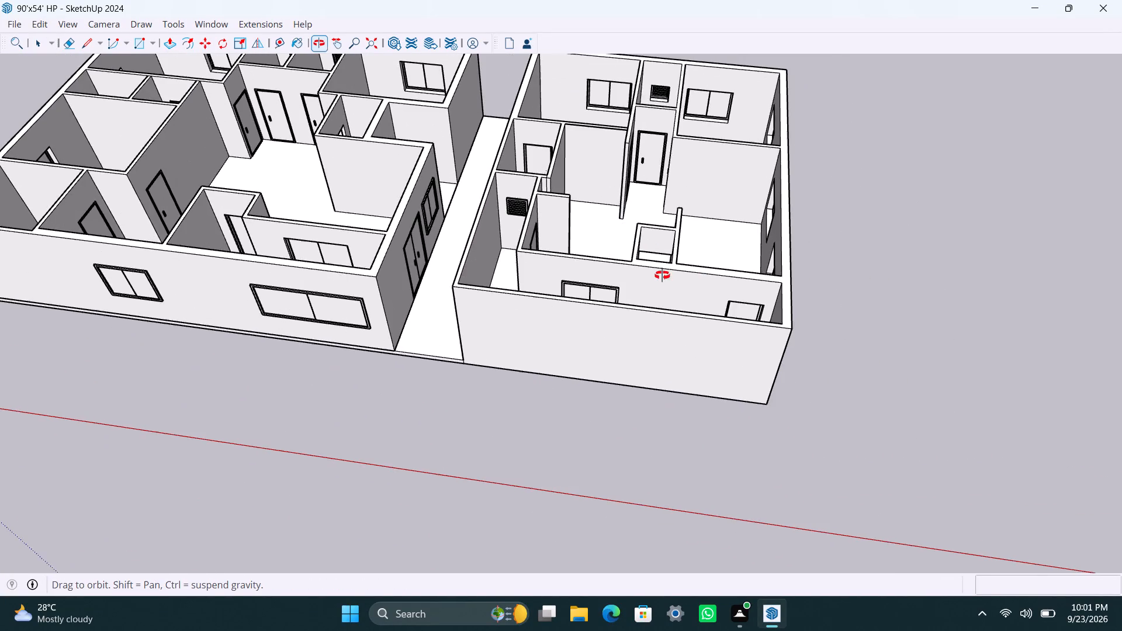
middle_click_drag(662, 275, 182, 456)
scroll(514, 476, "up", 3)
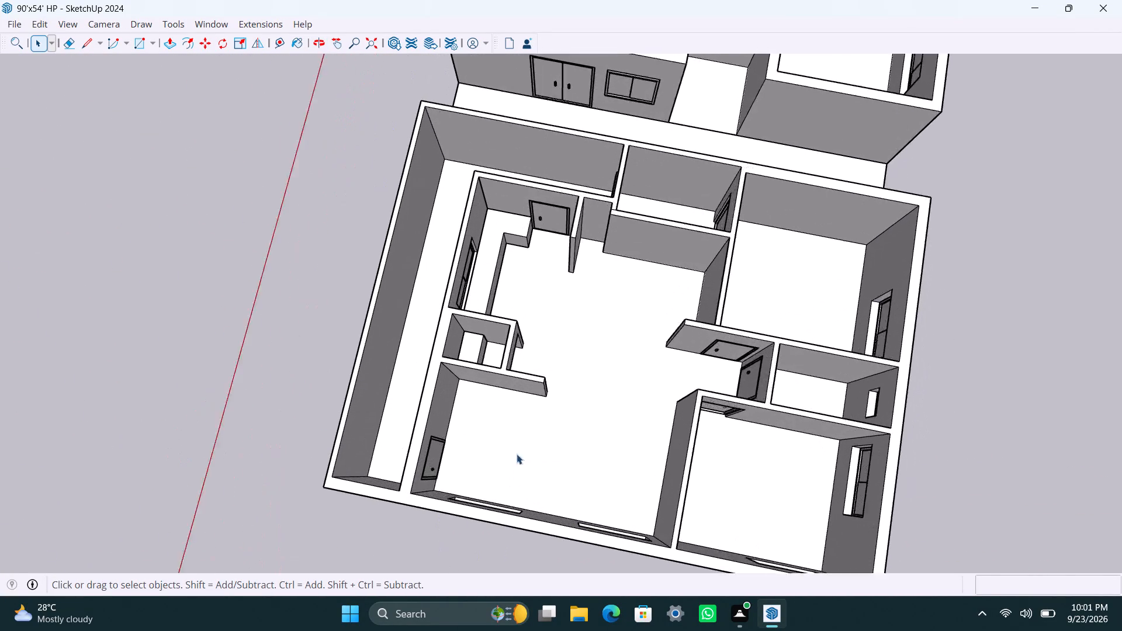
scroll(517, 454, "up", 5)
scroll(594, 363, "down", 10)
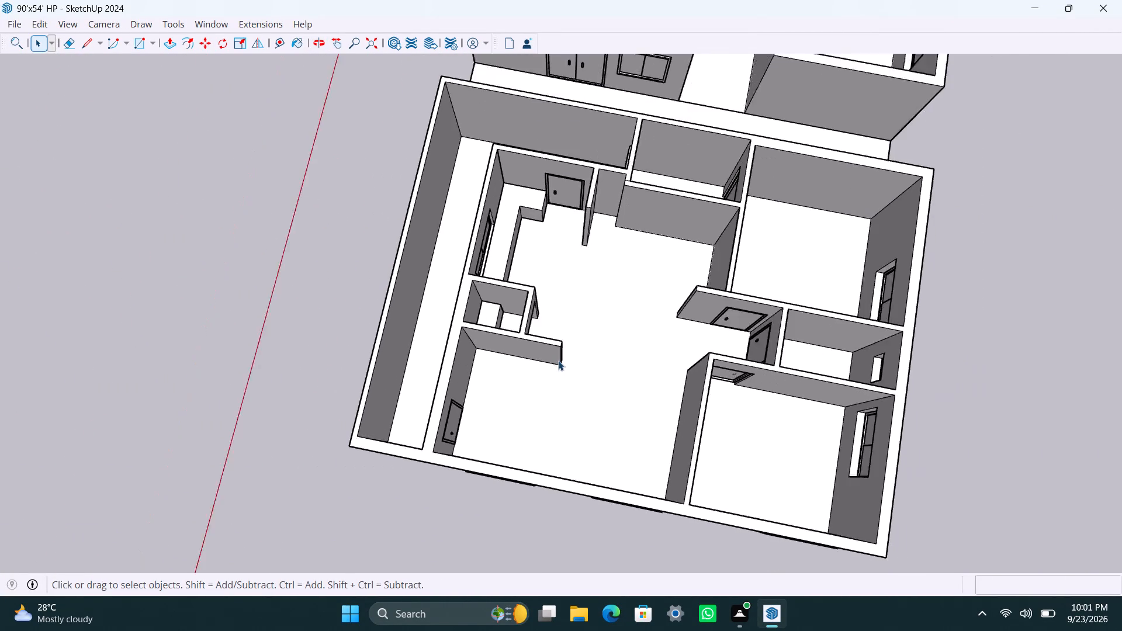
scroll(581, 373, "up", 4)
scroll(564, 317, "up", 4)
middle_click_drag(557, 318, 546, 422, "shift")
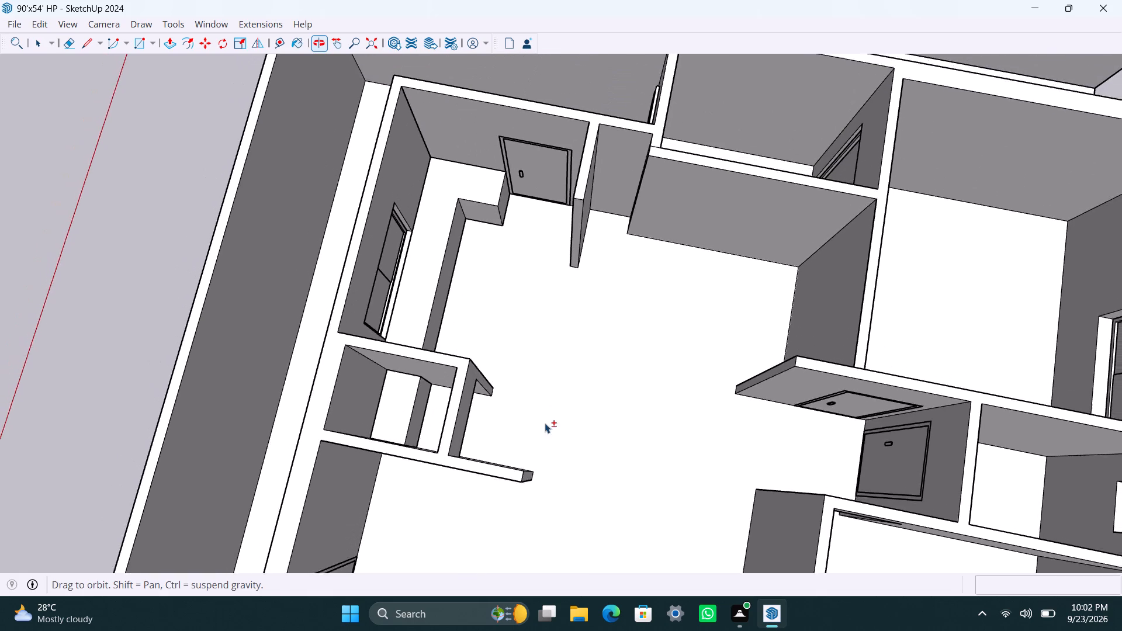
scroll(549, 378, "down", 3)
key("ctrl+s")
scroll(549, 378, "down", 5)
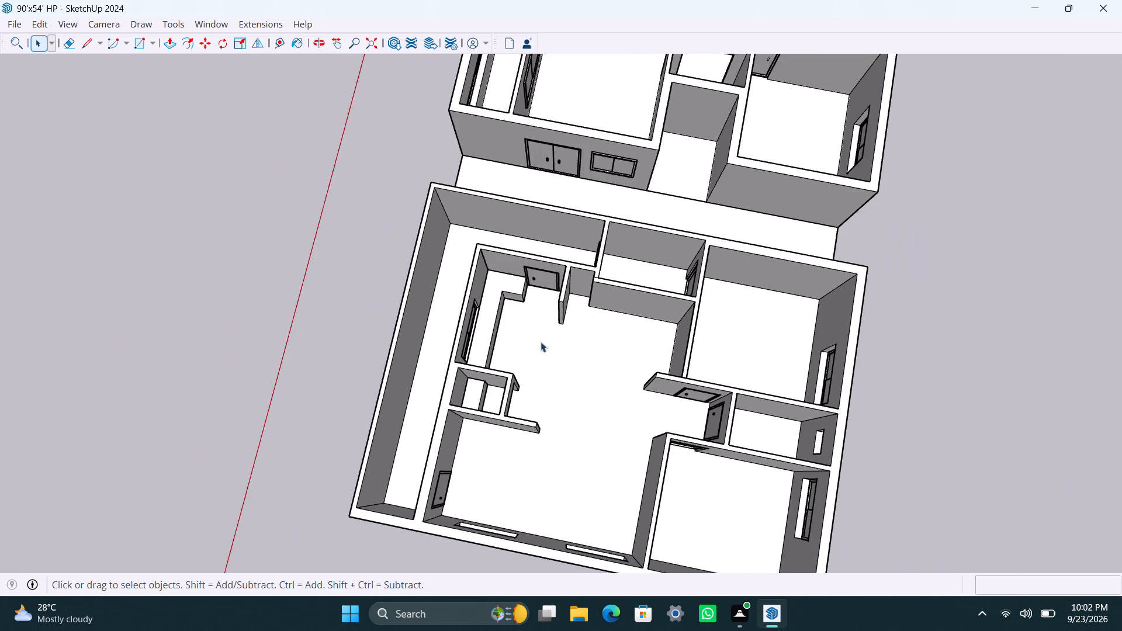
scroll(535, 325, "down", 4)
scroll(534, 375, "up", 3)
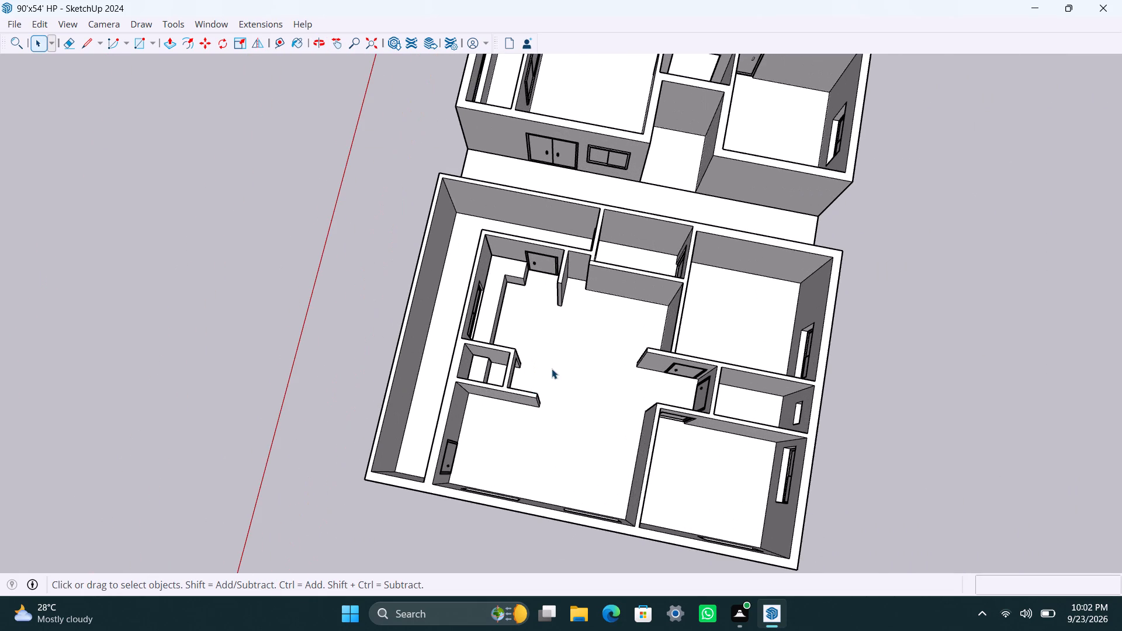
scroll(541, 384, "up", 2)
middle_click_drag(555, 423, 561, 252)
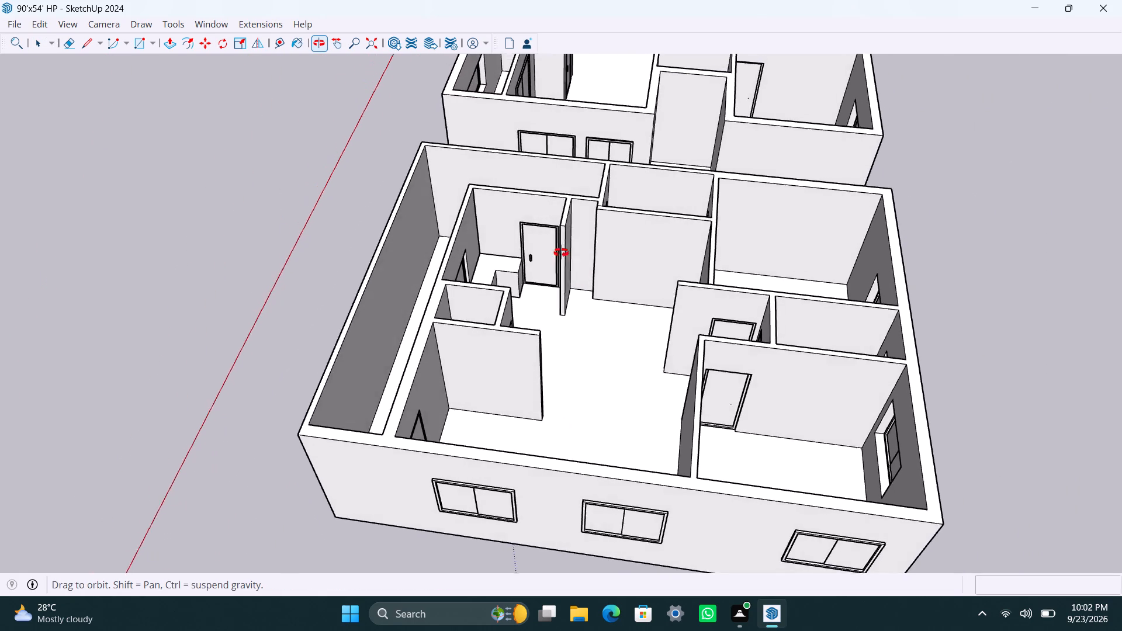
middle_click_drag(561, 252, 988, 254)
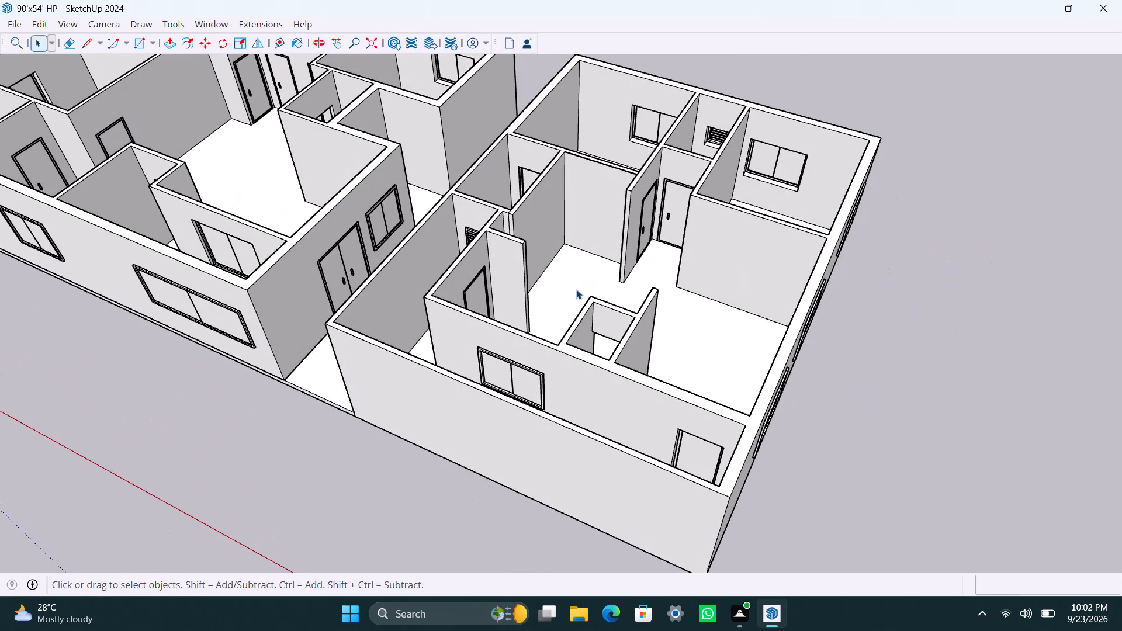
scroll(494, 304, "down", 3)
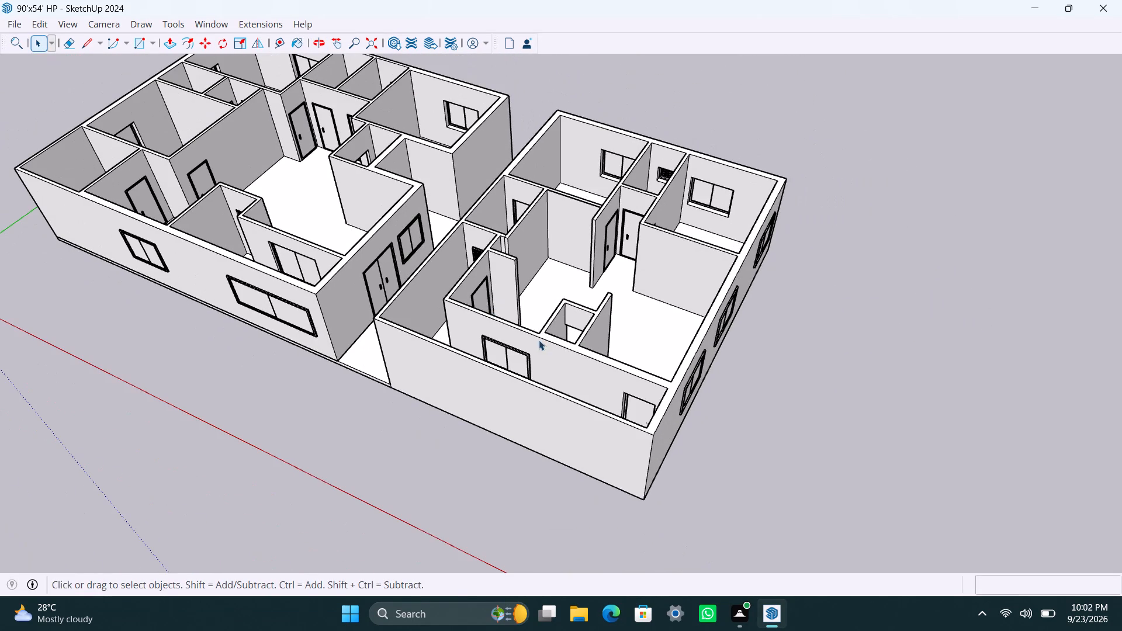
middle_click_drag(522, 356, 1113, 391)
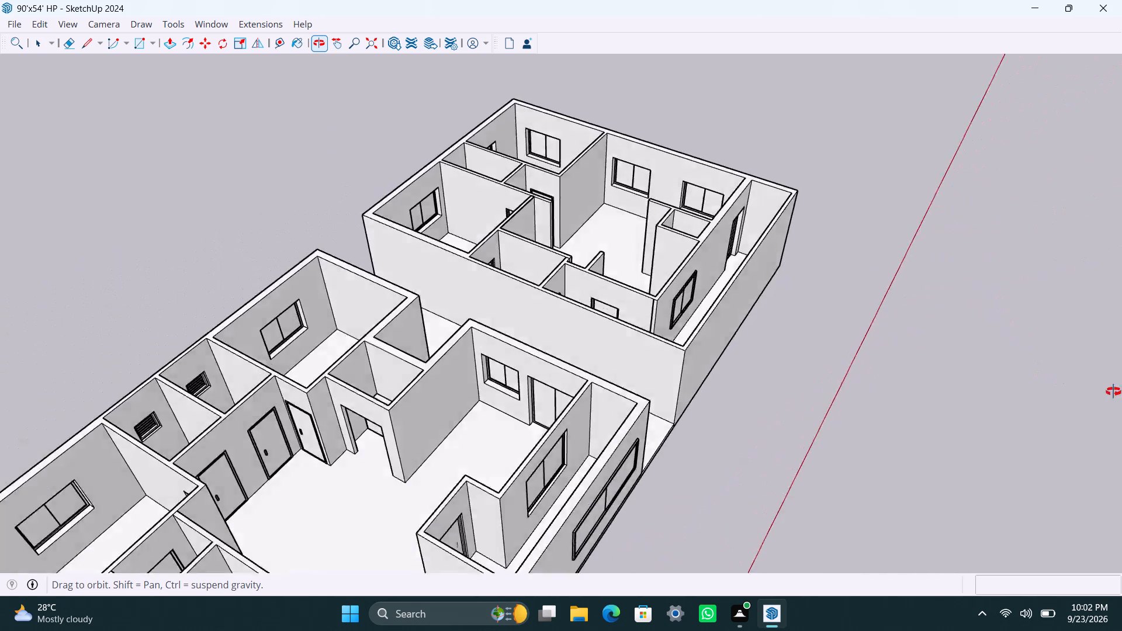
middle_click_drag(1113, 391, 1121, 403)
scroll(465, 337, "up", 4)
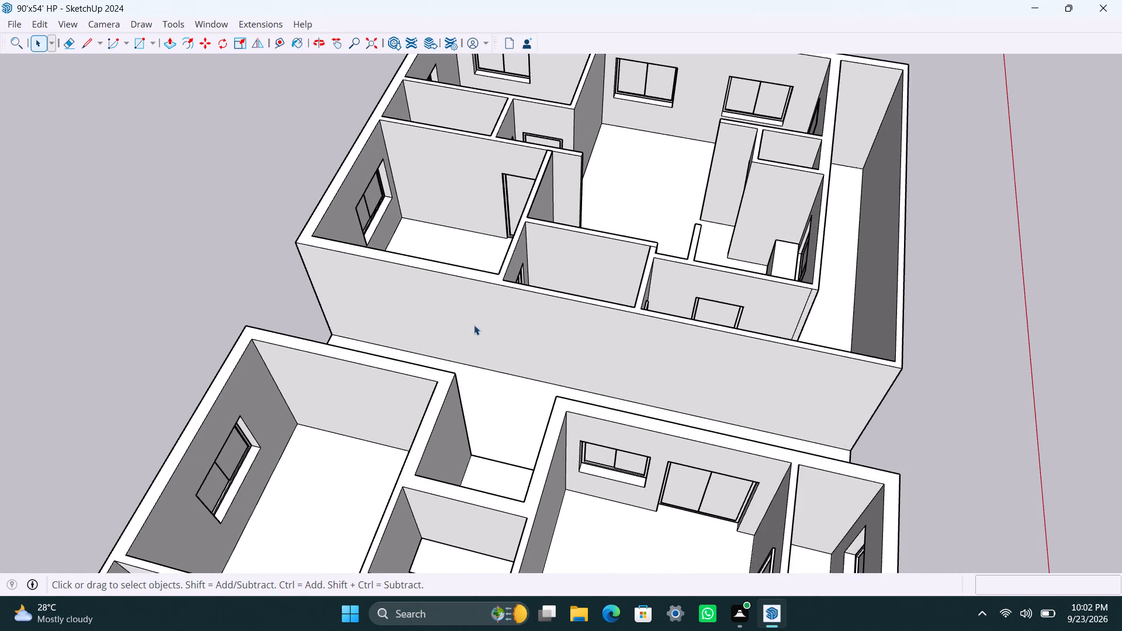
scroll(474, 325, "down", 11)
scroll(630, 346, "up", 4)
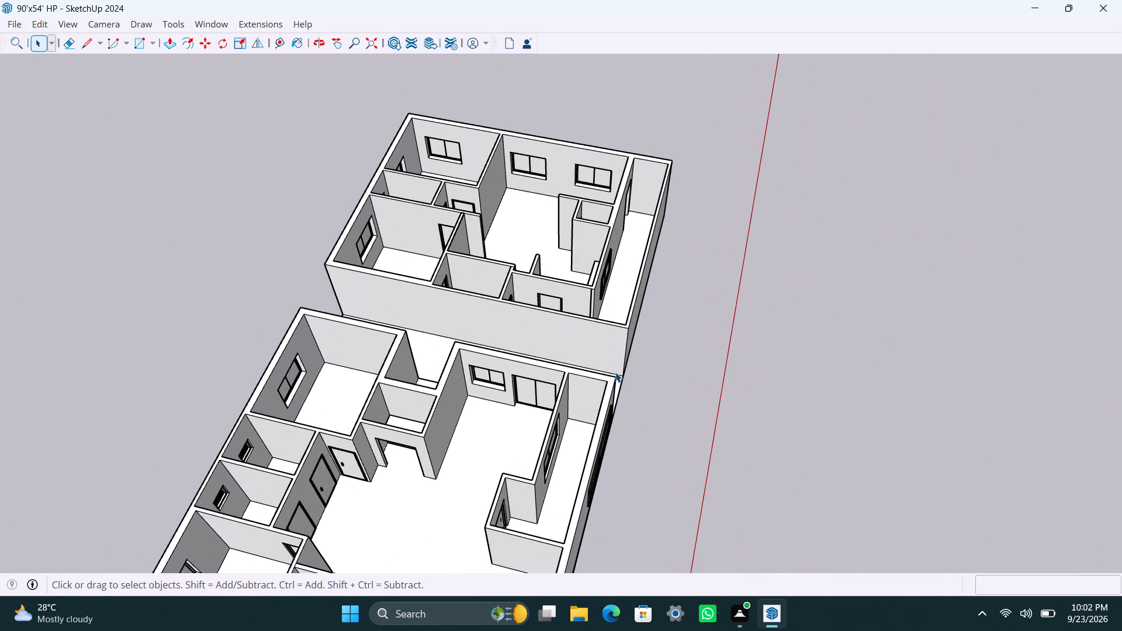
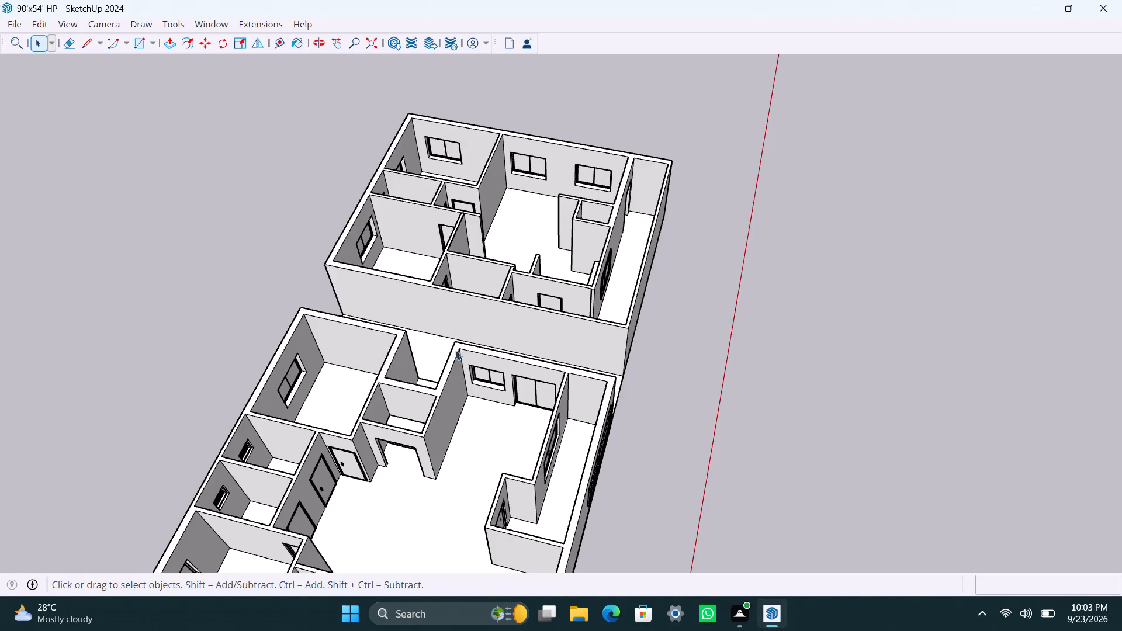
Extend the short partition wall's end face 4' with Push/Pull until it meets the smaller building's outer wall beside the passage.
scroll(534, 365, "up", 8)
middle_click_drag(608, 368, 684, 374)
scroll(635, 206, "up", 2)
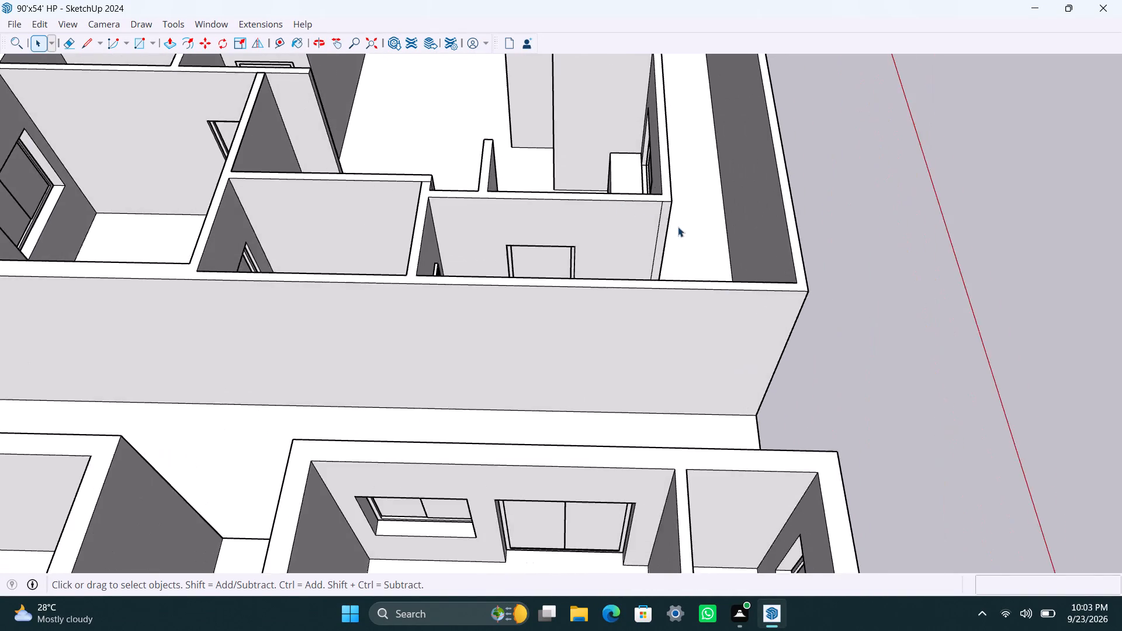
scroll(678, 227, "up", 6)
left_click(663, 223)
double_click(663, 223)
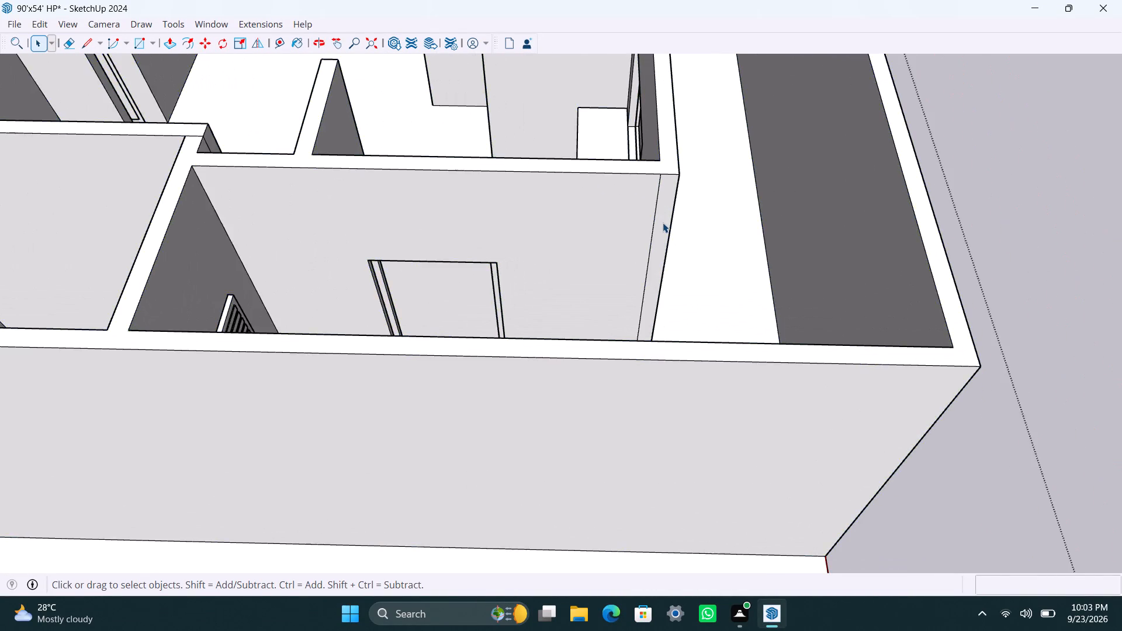
scroll(663, 223, "up", 3)
left_click(663, 223)
key("p")
left_click_drag(663, 223, 650, 407)
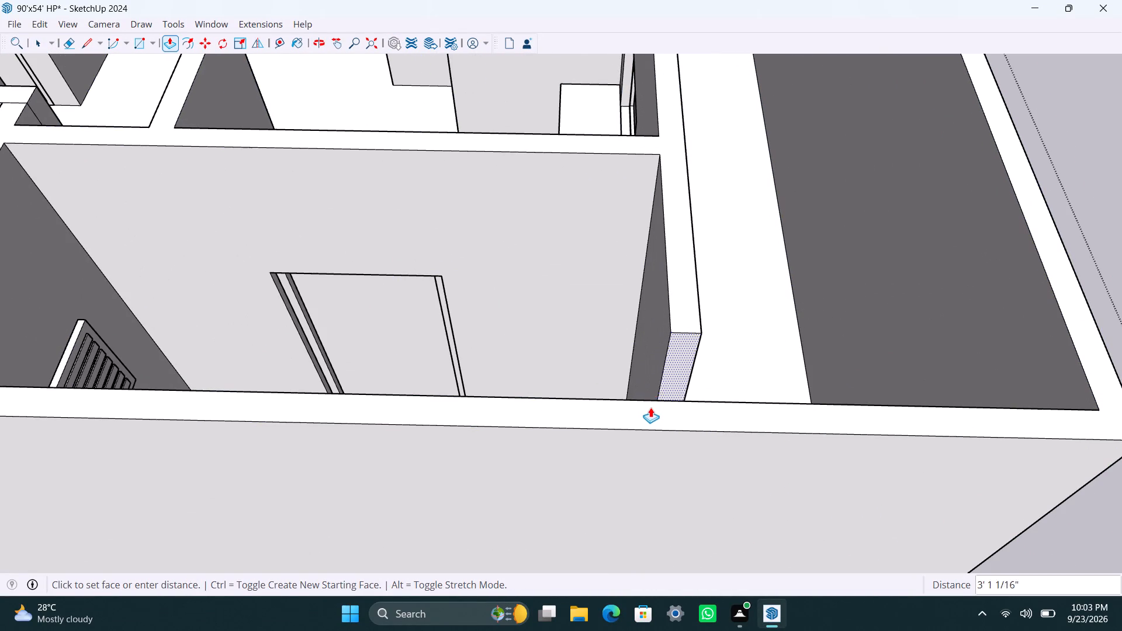
left_click_drag(650, 407, 695, 405)
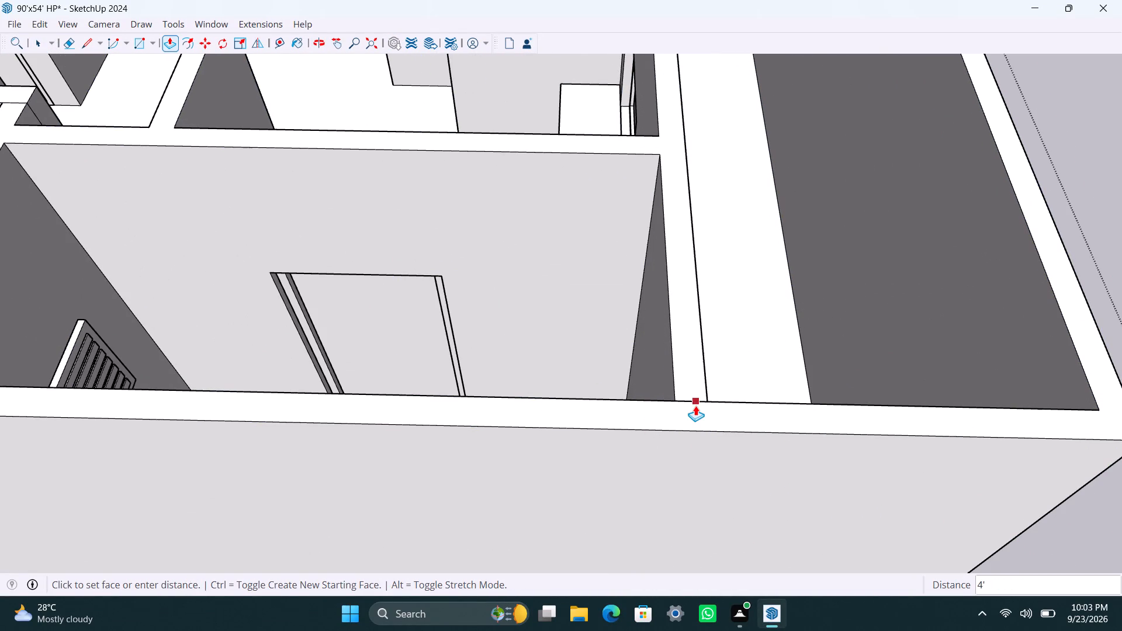
left_click_drag(695, 405, 709, 401)
key("space")
Delete the leftover edge on the wall tops where the extended partition joins the outer wall.
scroll(632, 367, "down", 5)
scroll(591, 292, "down", 5)
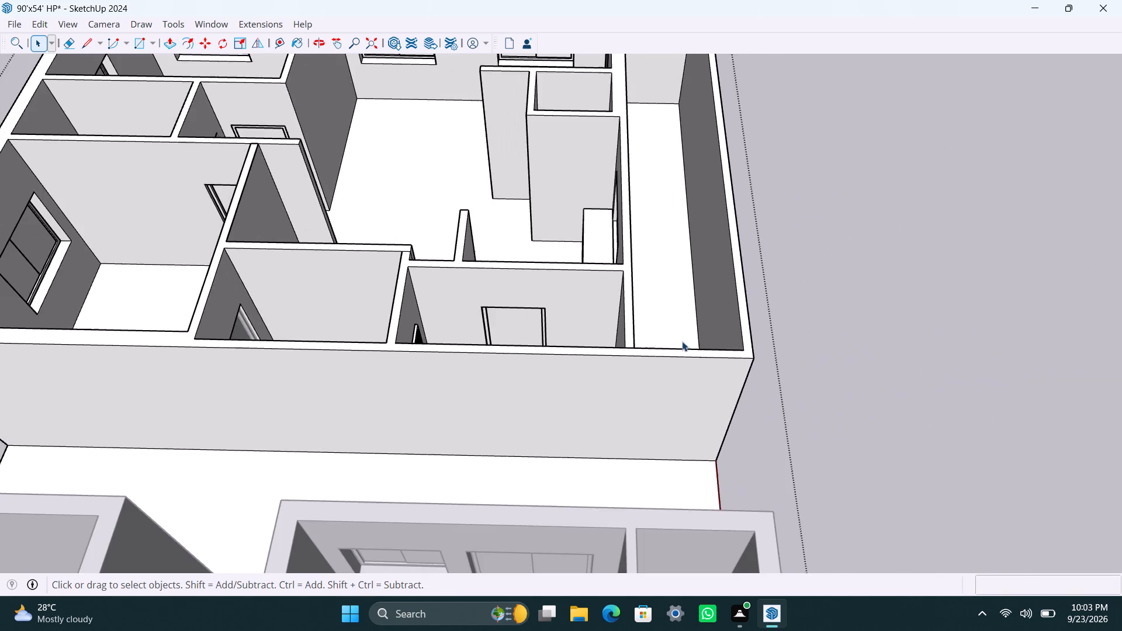
middle_click_drag(670, 369, 441, 518)
scroll(477, 502, "up", 8)
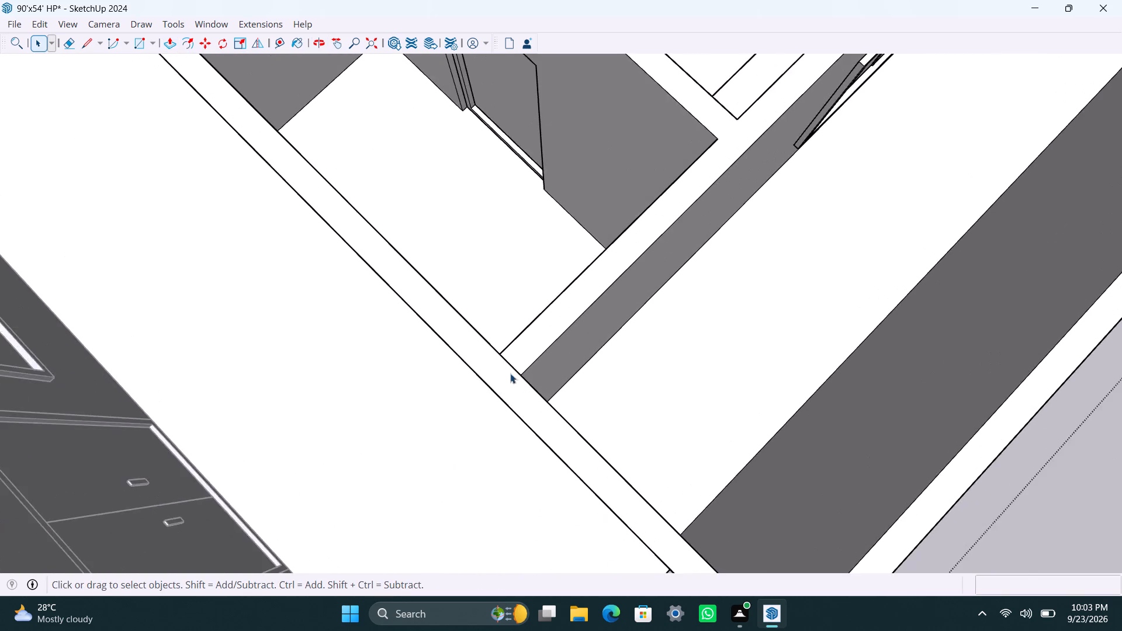
scroll(510, 373, "up", 7)
left_click(510, 378)
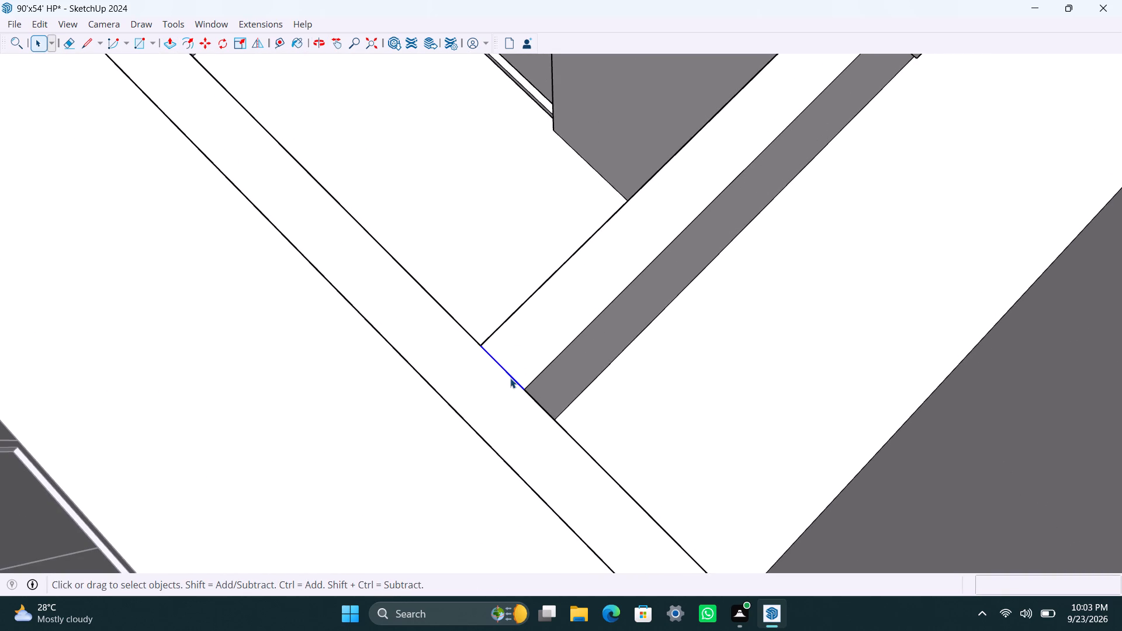
key("Delete")
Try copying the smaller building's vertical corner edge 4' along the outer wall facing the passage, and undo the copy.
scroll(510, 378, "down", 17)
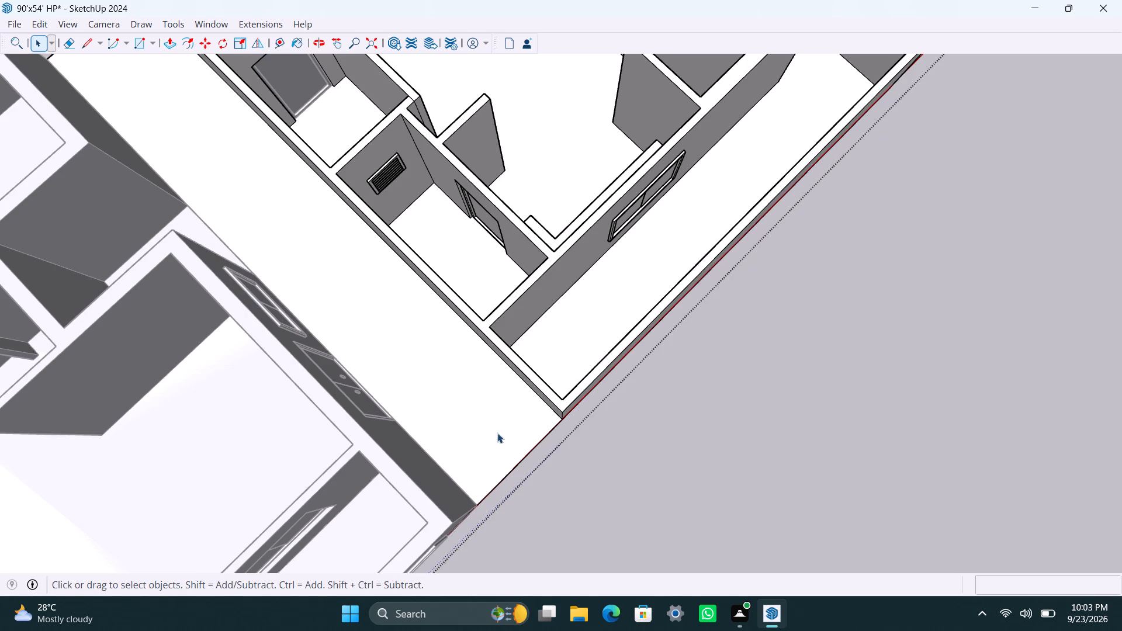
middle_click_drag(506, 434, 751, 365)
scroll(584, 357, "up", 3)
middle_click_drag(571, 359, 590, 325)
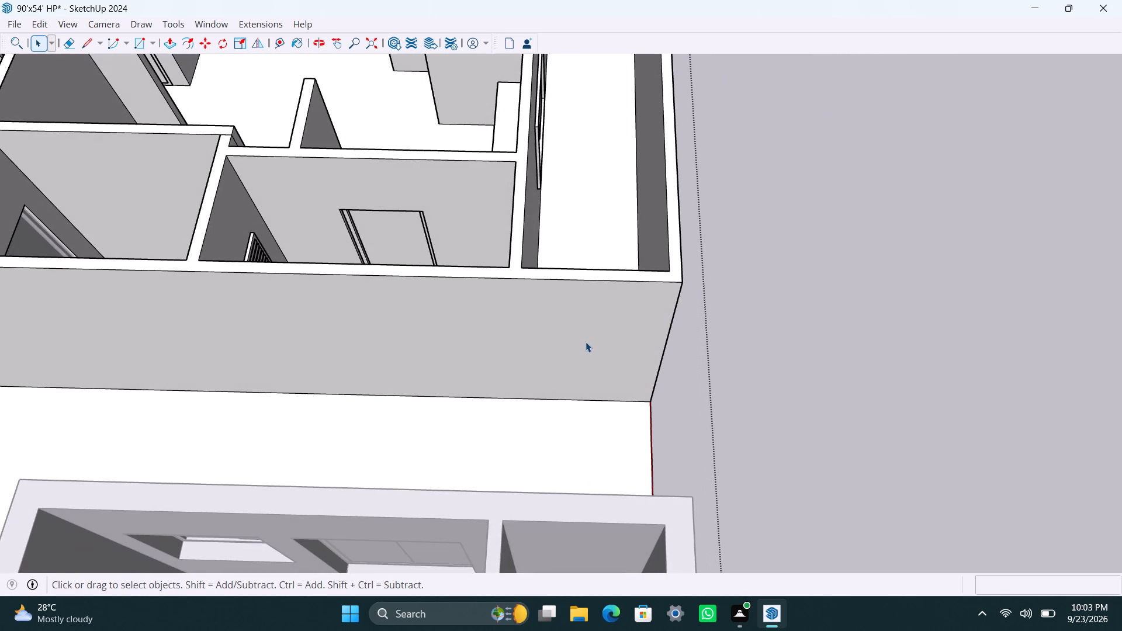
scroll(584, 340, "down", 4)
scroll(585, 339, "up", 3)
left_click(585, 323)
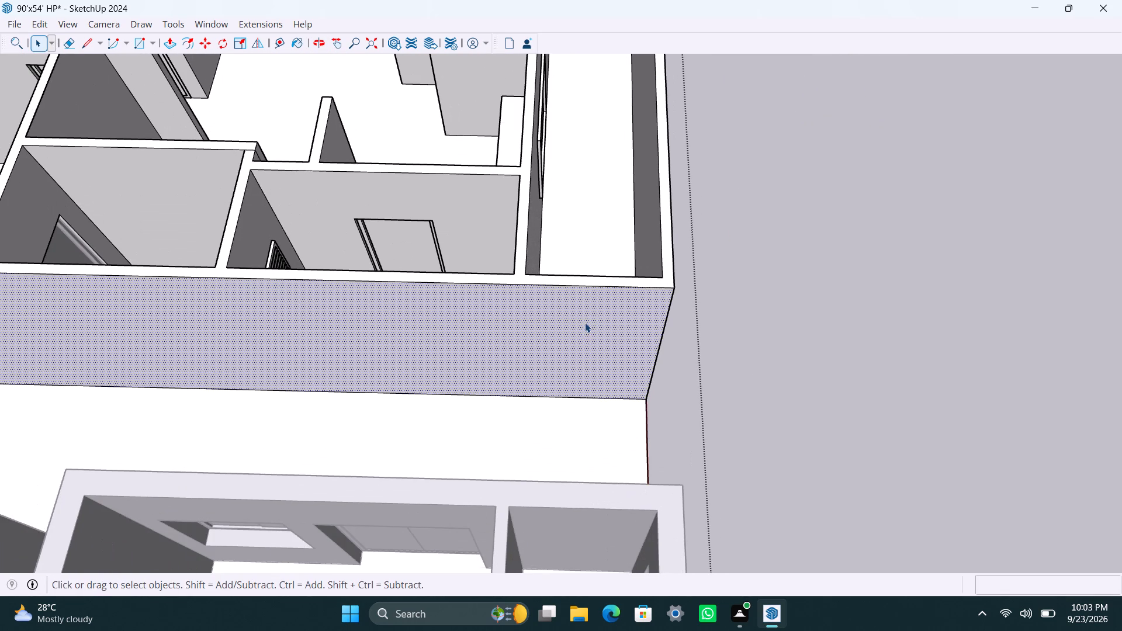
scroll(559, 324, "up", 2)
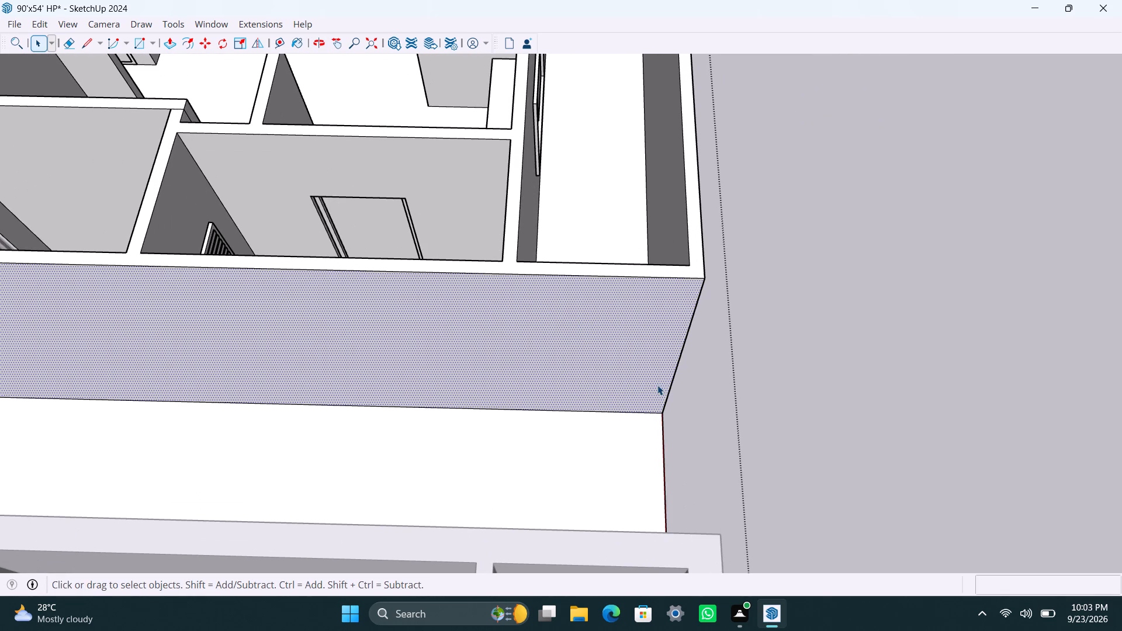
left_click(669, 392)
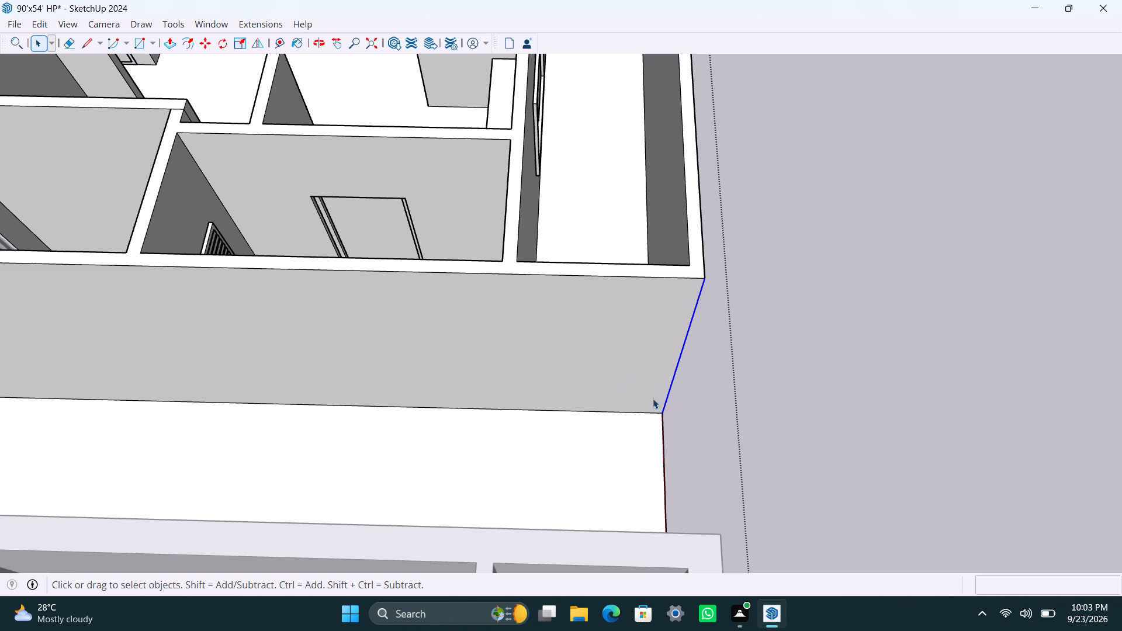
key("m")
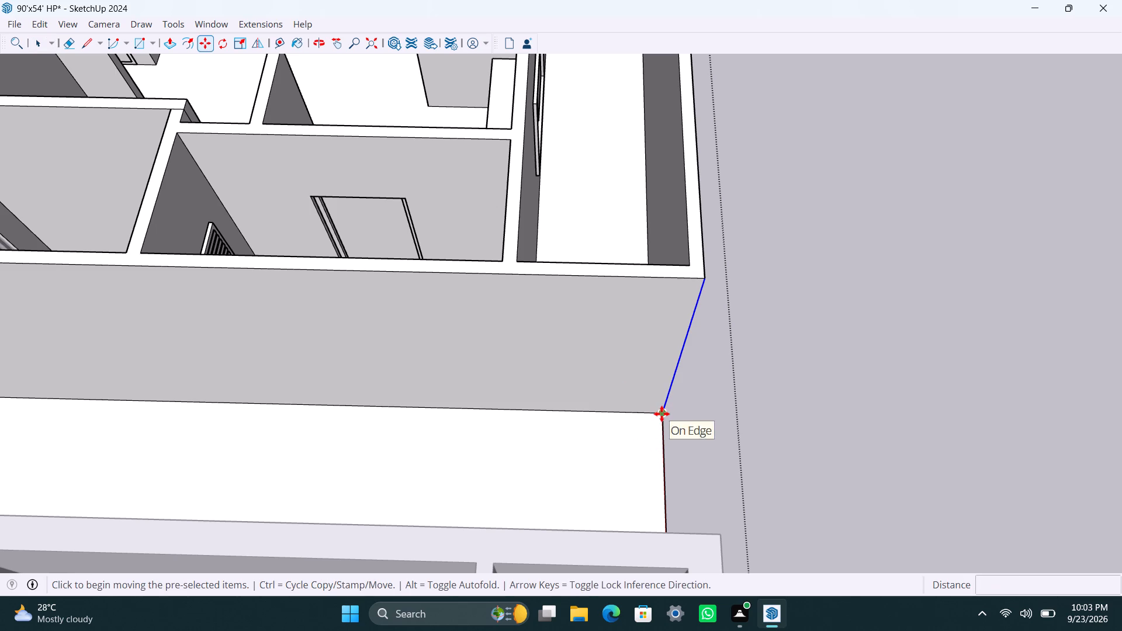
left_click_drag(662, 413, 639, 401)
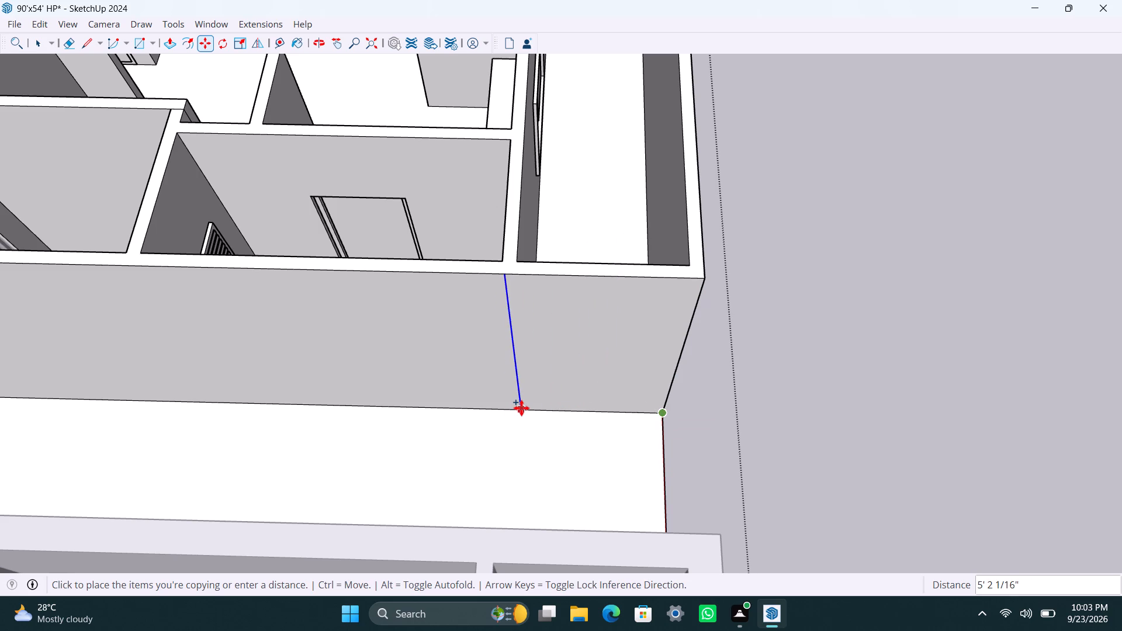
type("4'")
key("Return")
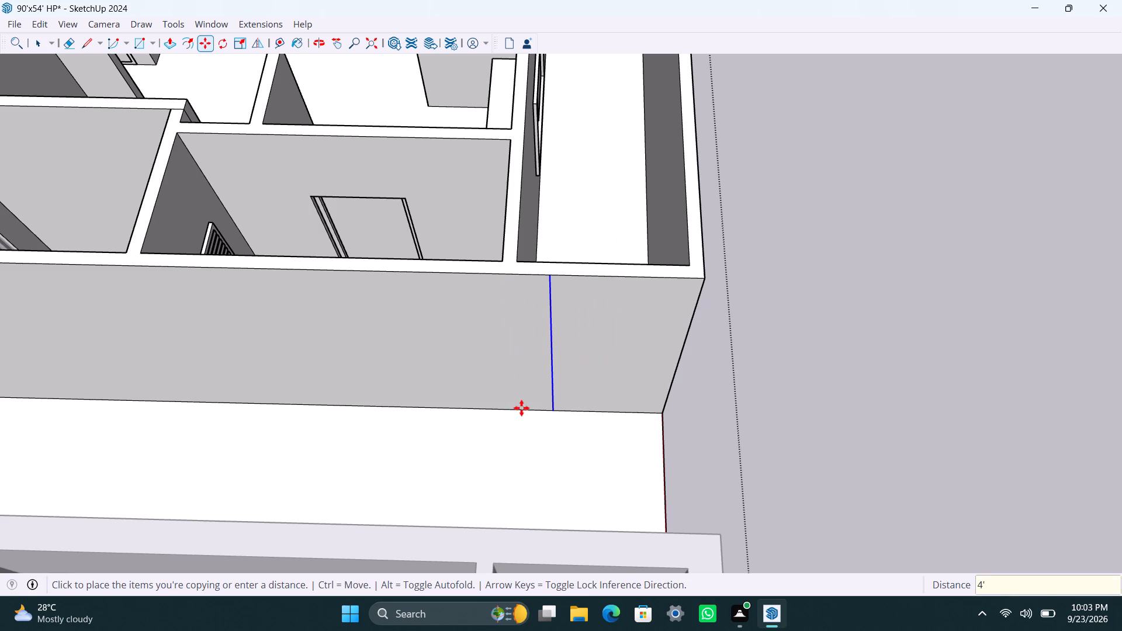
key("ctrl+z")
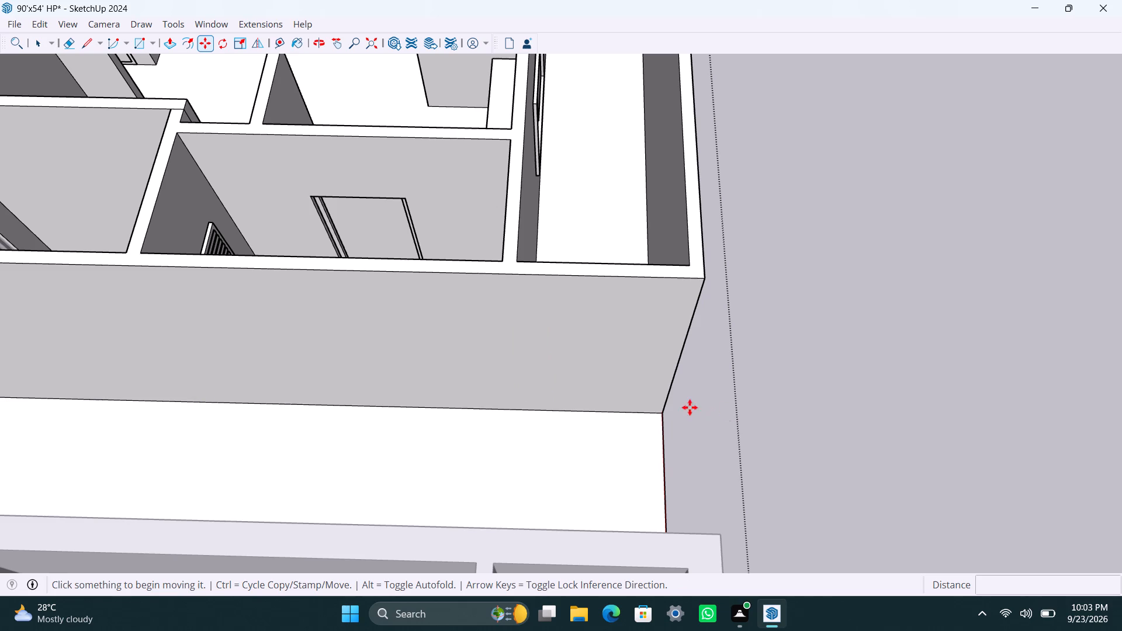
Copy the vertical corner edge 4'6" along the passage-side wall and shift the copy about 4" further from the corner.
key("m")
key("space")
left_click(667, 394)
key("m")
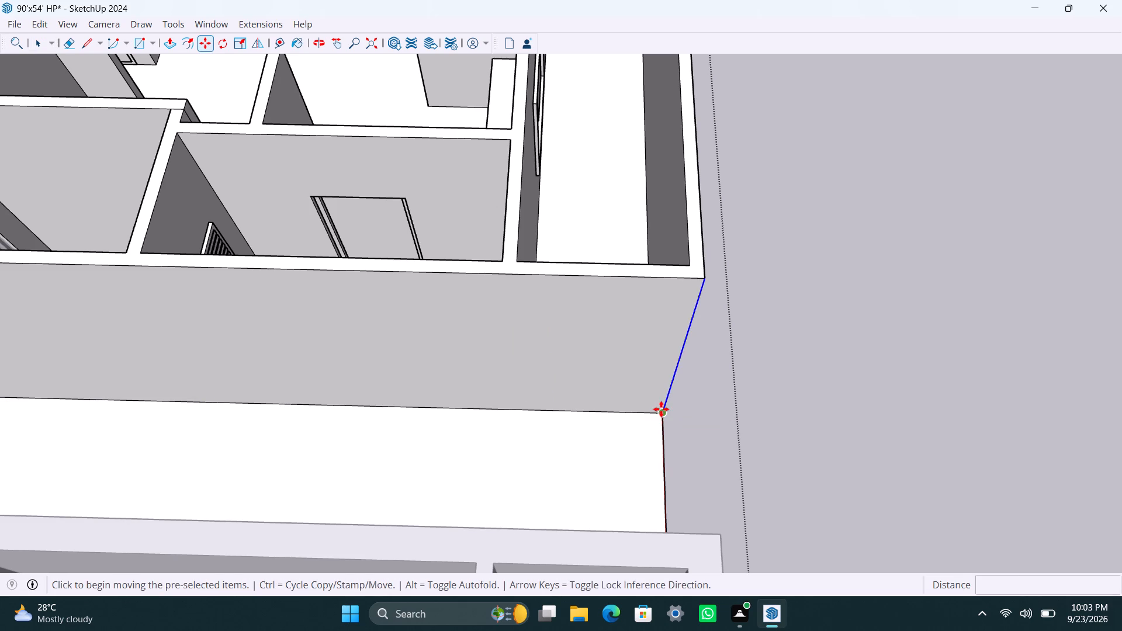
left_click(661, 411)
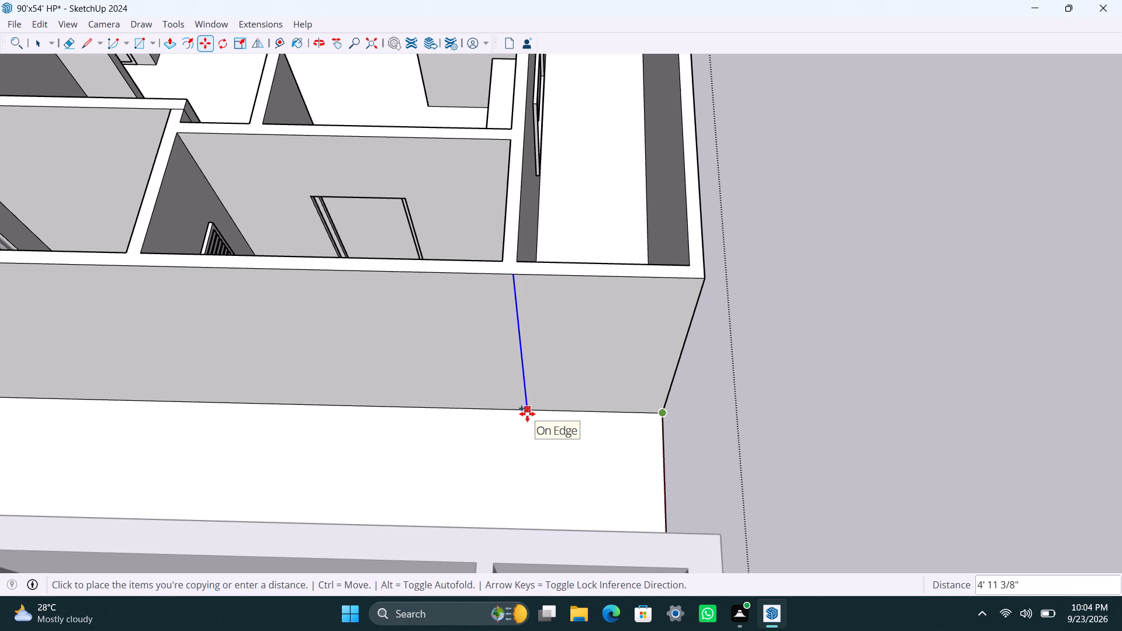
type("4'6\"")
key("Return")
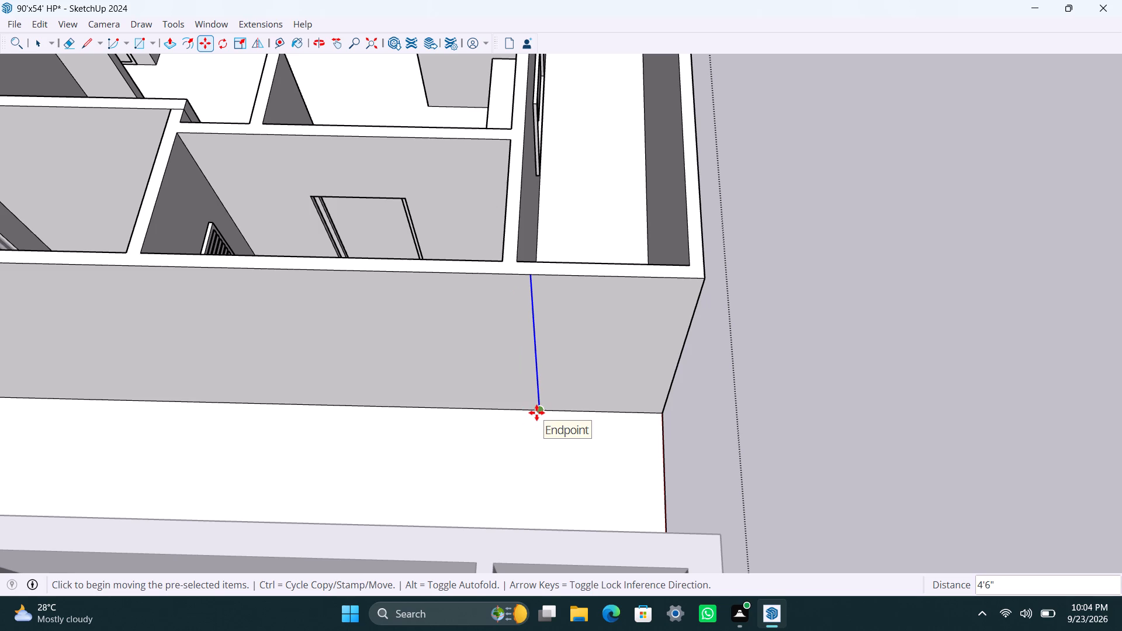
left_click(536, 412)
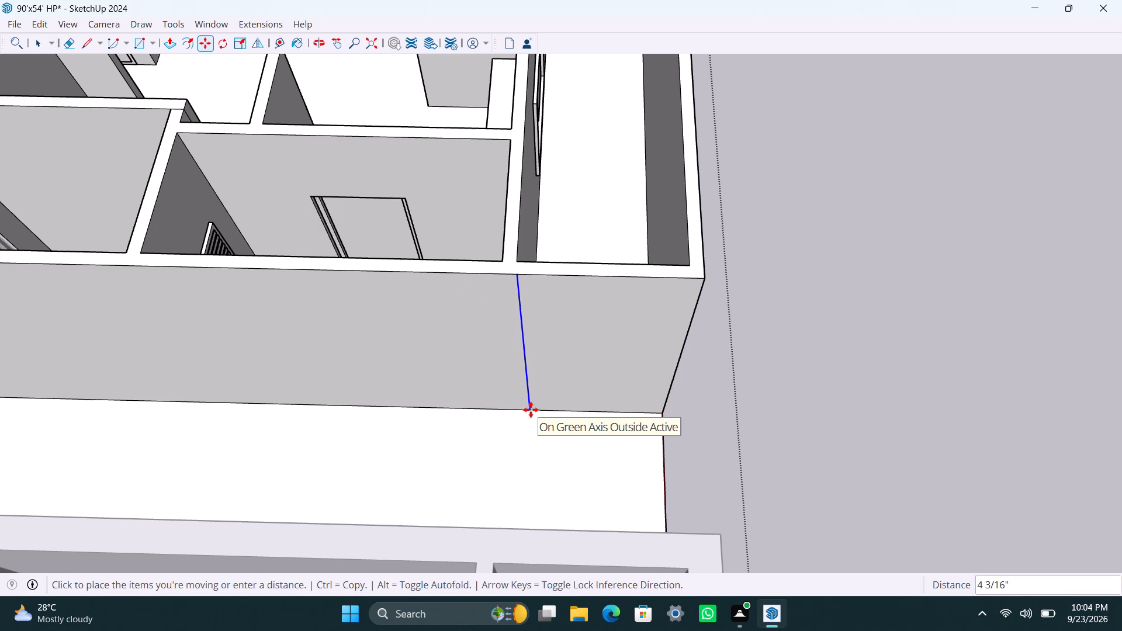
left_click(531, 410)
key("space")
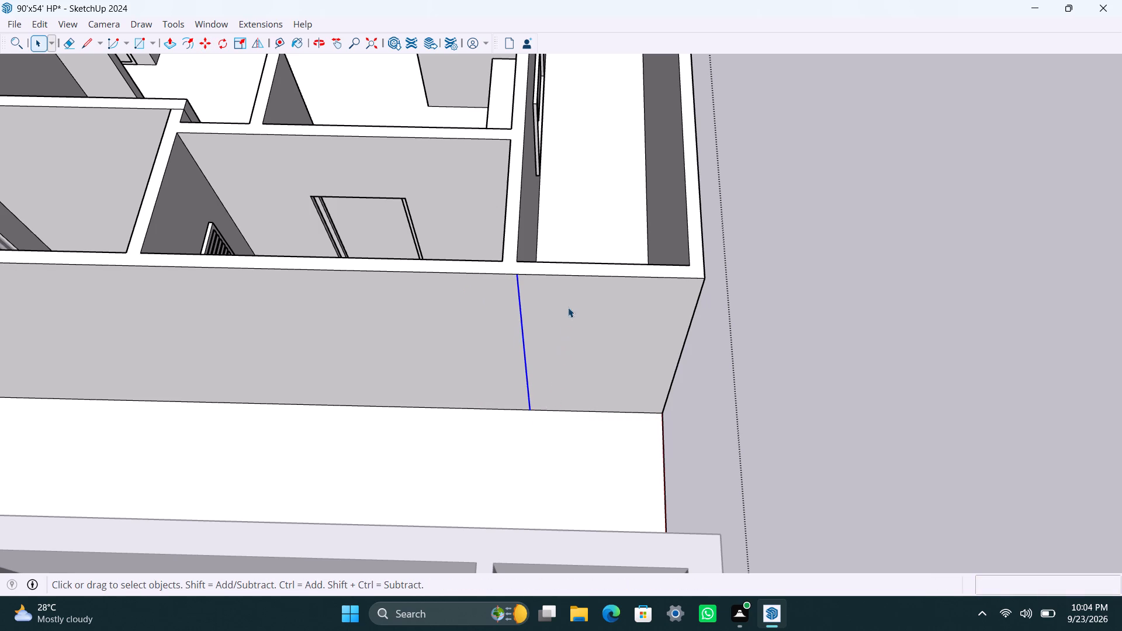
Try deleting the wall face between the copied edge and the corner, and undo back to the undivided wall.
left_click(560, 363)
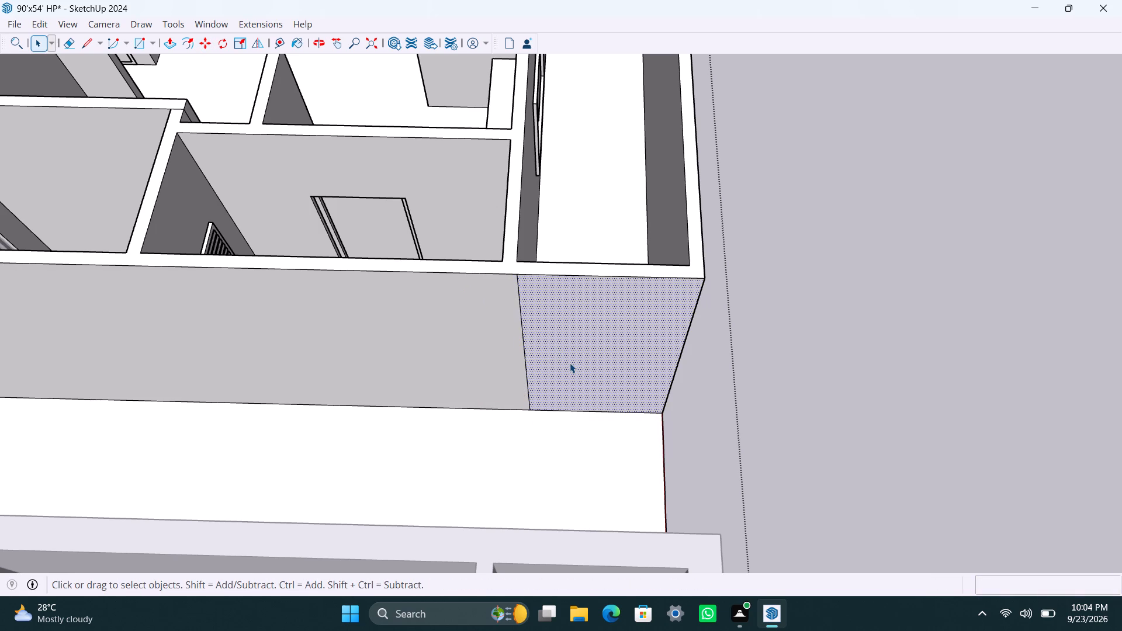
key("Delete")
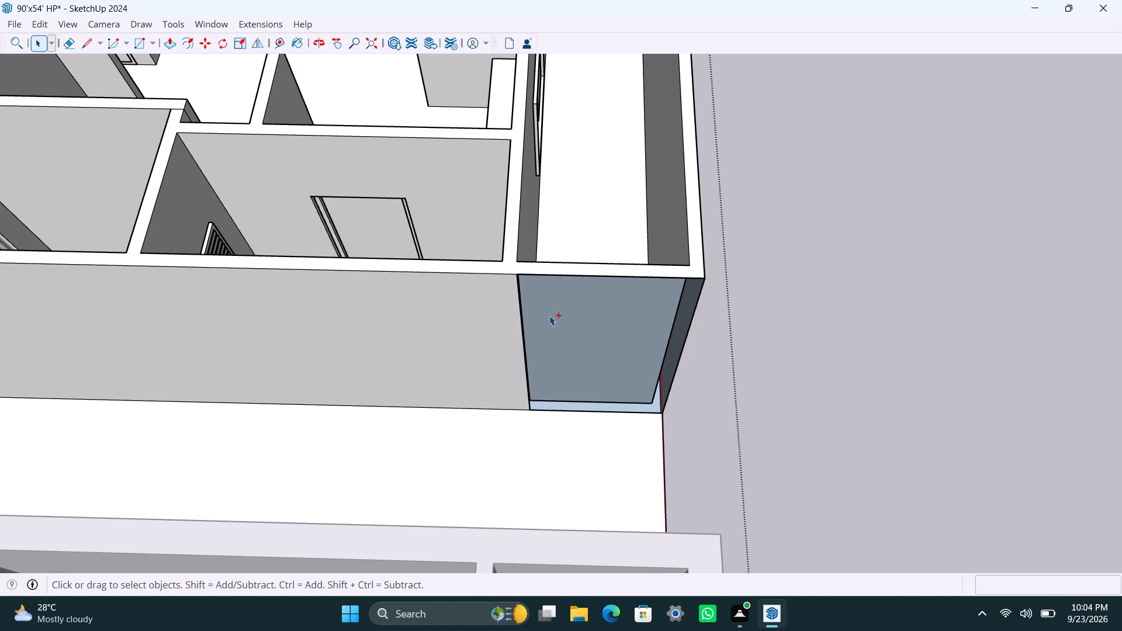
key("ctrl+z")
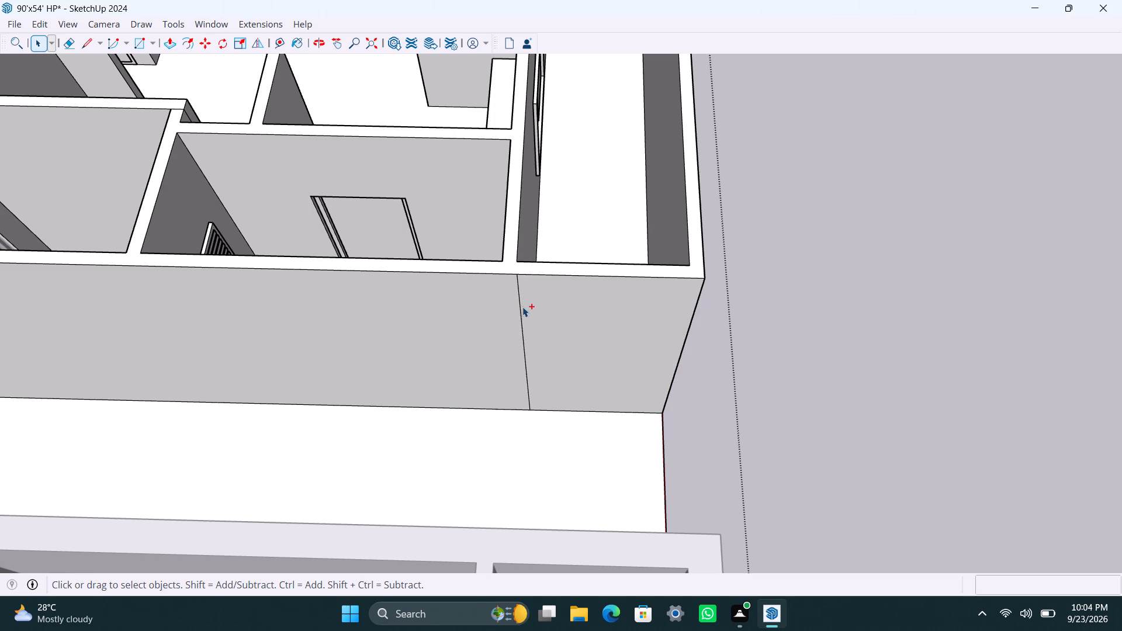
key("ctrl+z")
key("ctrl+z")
Place guides on the passage-side wall about 4'10" from the vertical corner edge and 3' below the top edge.
key("t")
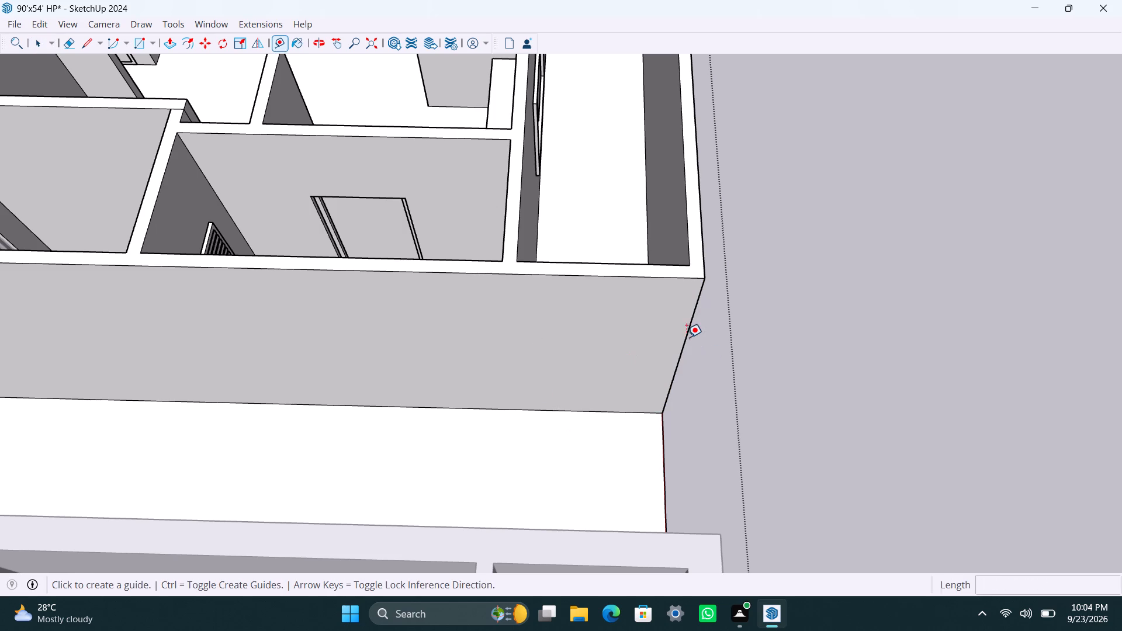
left_click(690, 332)
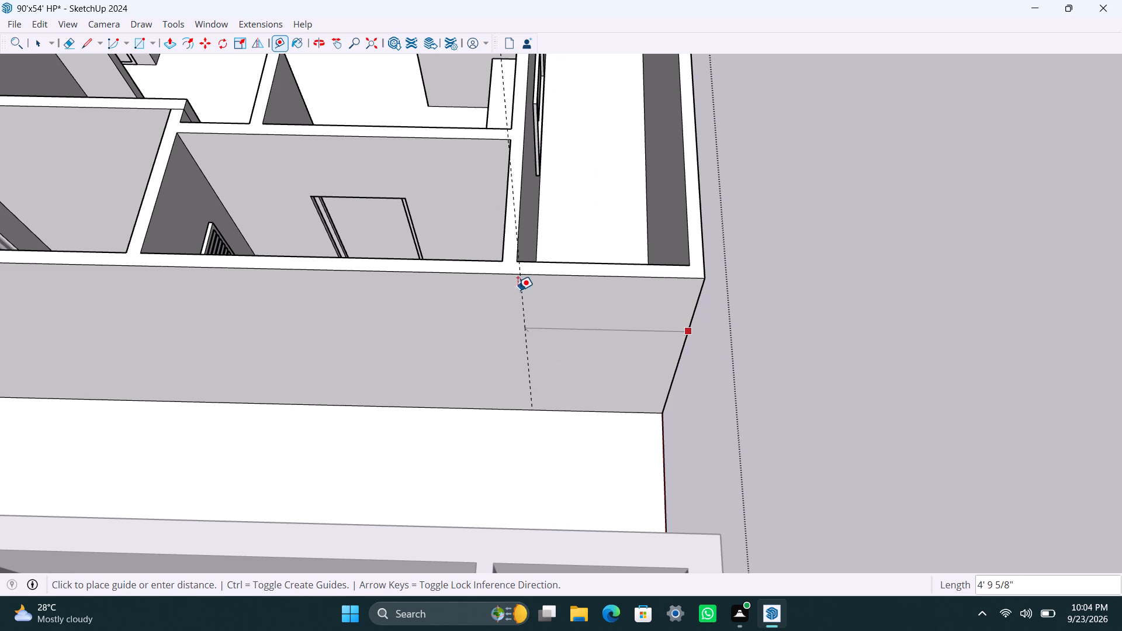
left_click(518, 292)
left_click_drag(558, 278, 558, 286)
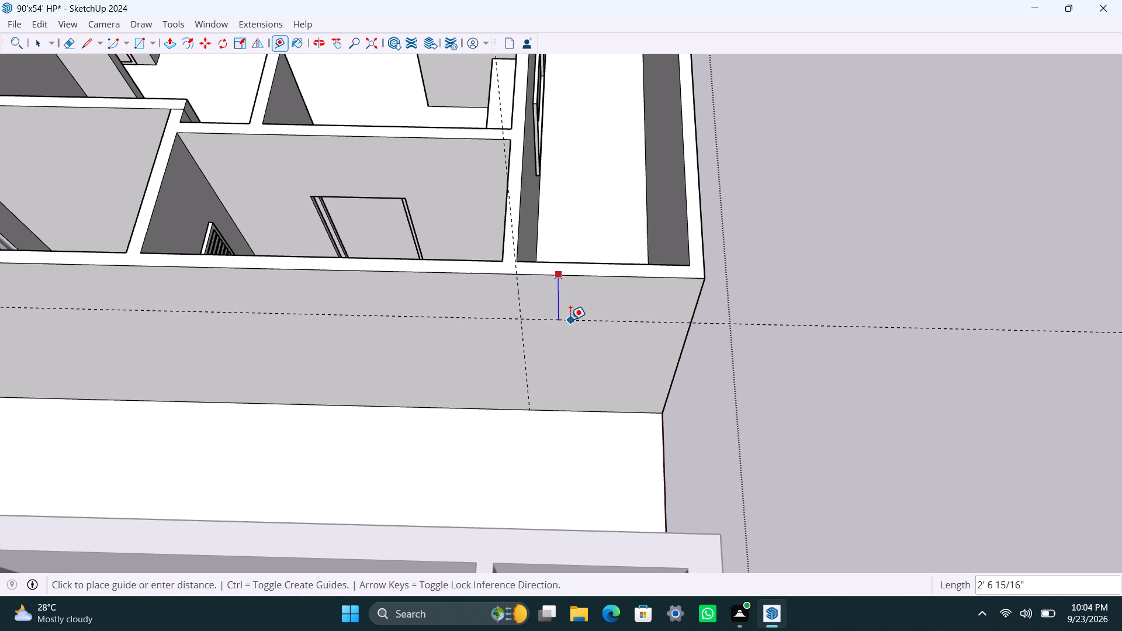
type("3'")
key("Return")
key("space")
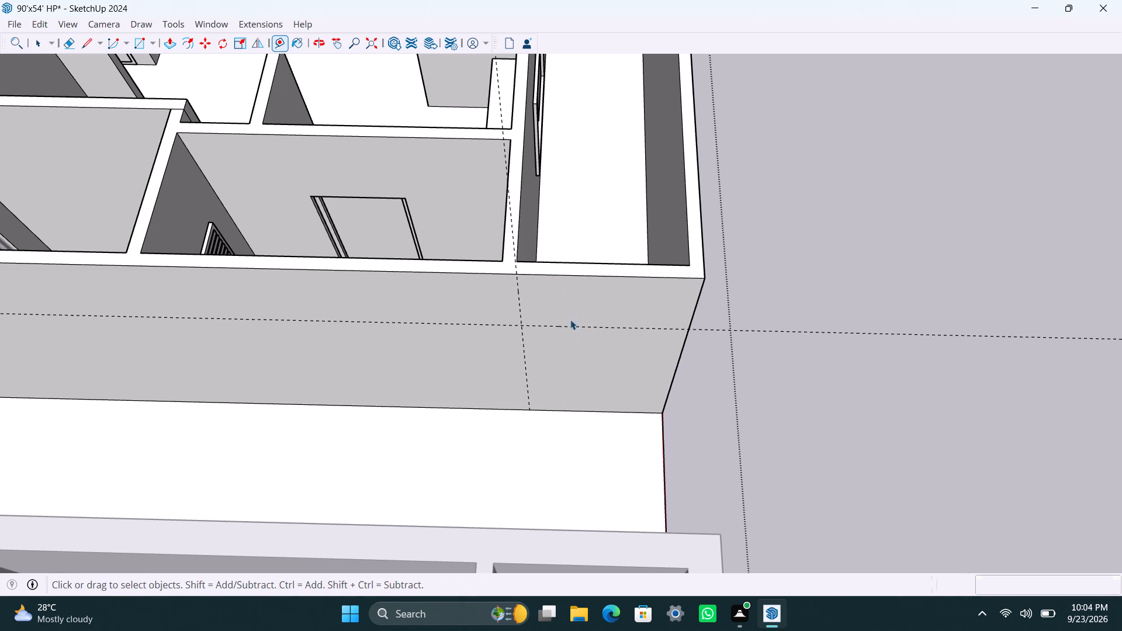
Draw a rectangle about 3'9" wide and 7' high from the guide intersection down to the wall's base.
scroll(618, 351, "up", 3)
middle_click_drag(560, 361, 551, 317)
key("e")
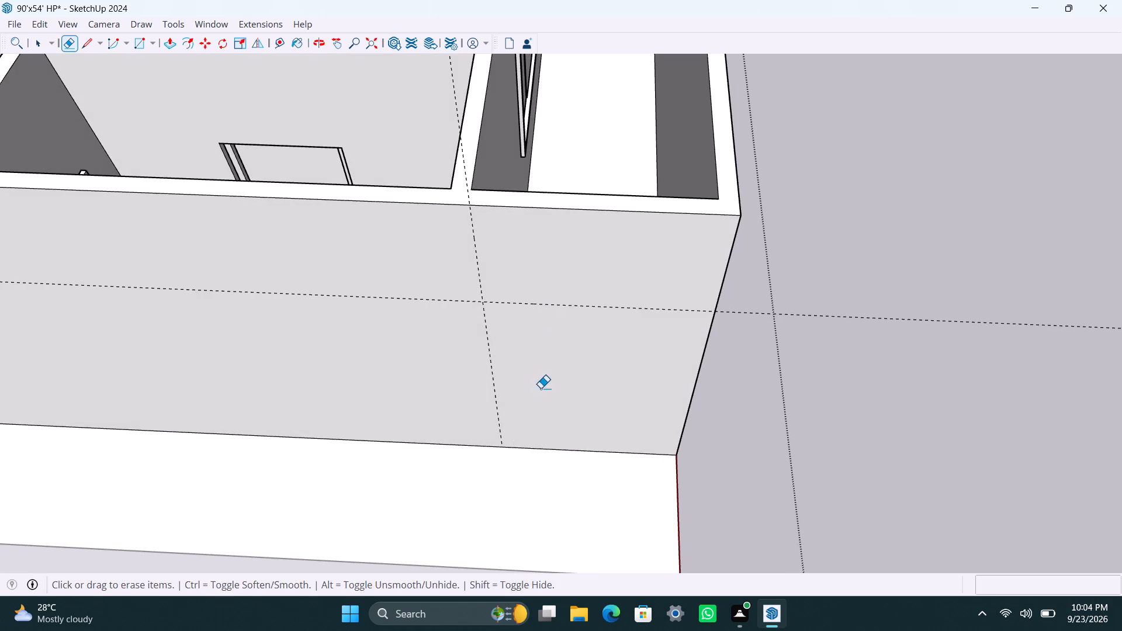
key("r")
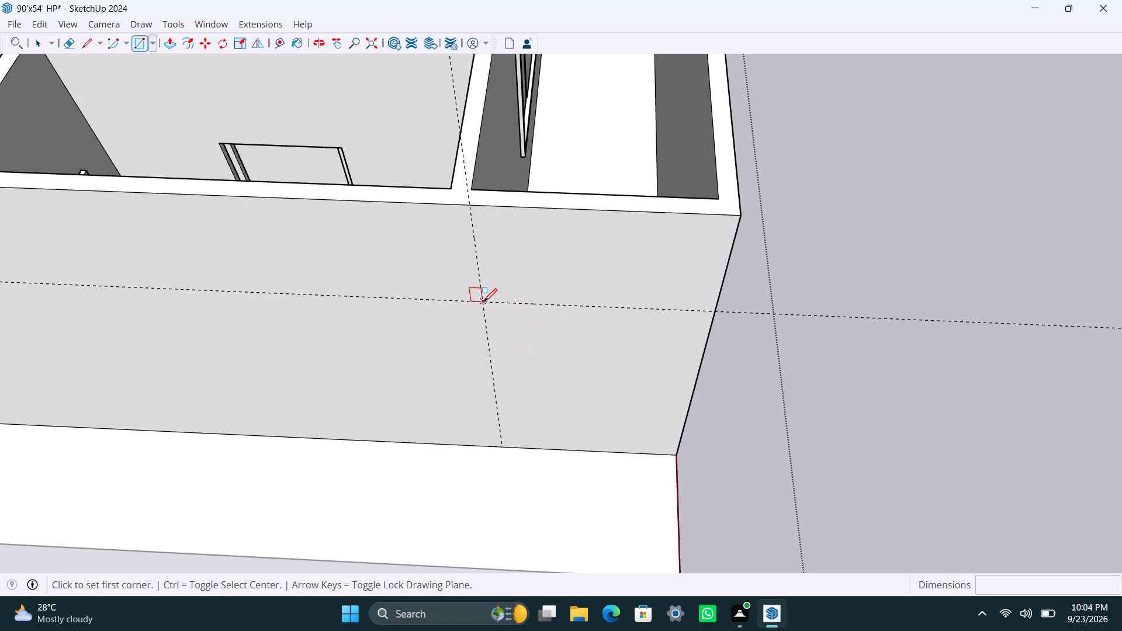
left_click_drag(482, 301, 503, 321)
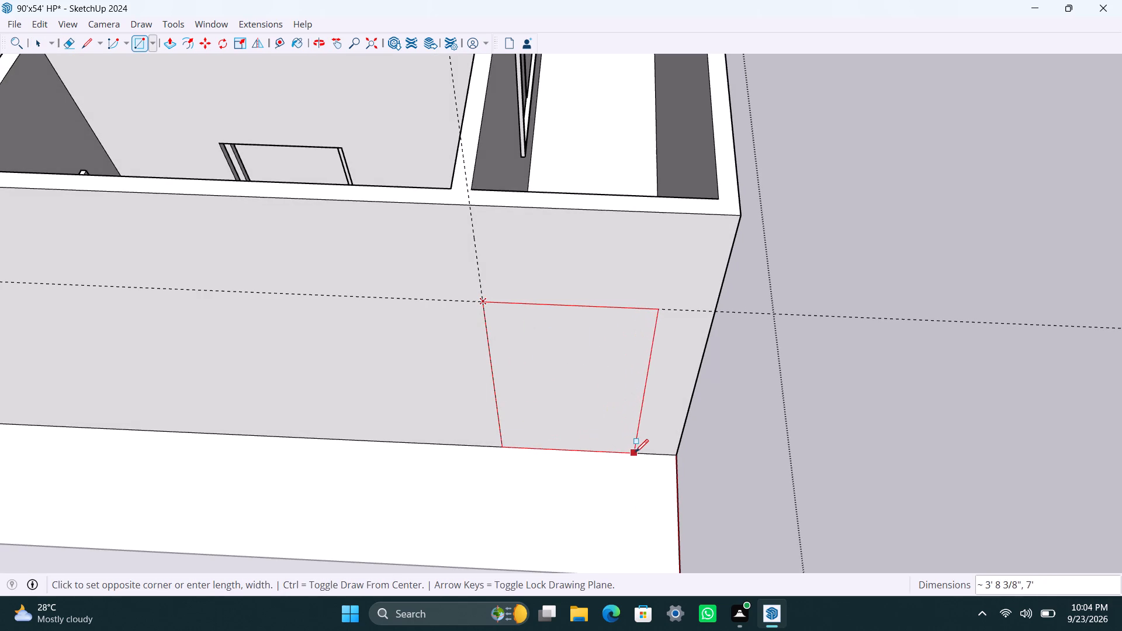
left_click(639, 452)
key("space")
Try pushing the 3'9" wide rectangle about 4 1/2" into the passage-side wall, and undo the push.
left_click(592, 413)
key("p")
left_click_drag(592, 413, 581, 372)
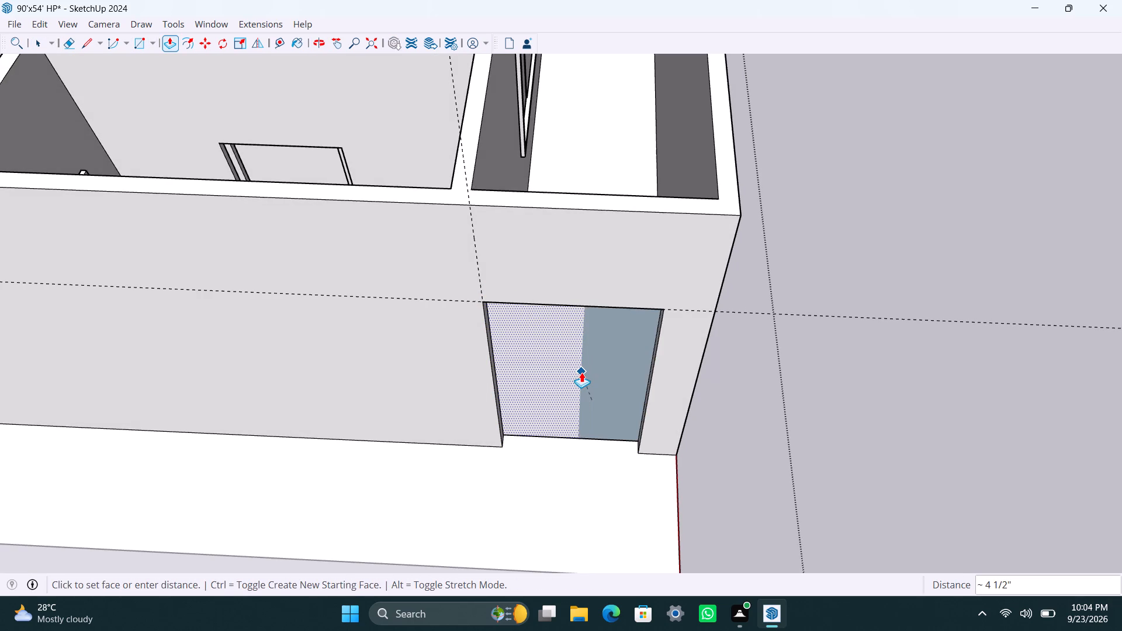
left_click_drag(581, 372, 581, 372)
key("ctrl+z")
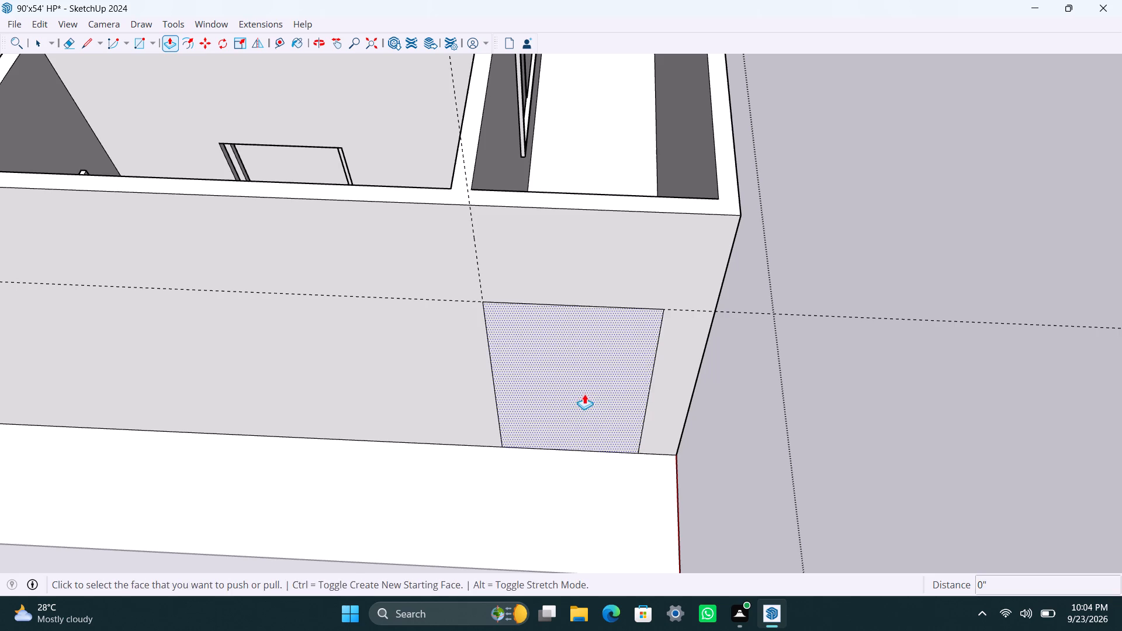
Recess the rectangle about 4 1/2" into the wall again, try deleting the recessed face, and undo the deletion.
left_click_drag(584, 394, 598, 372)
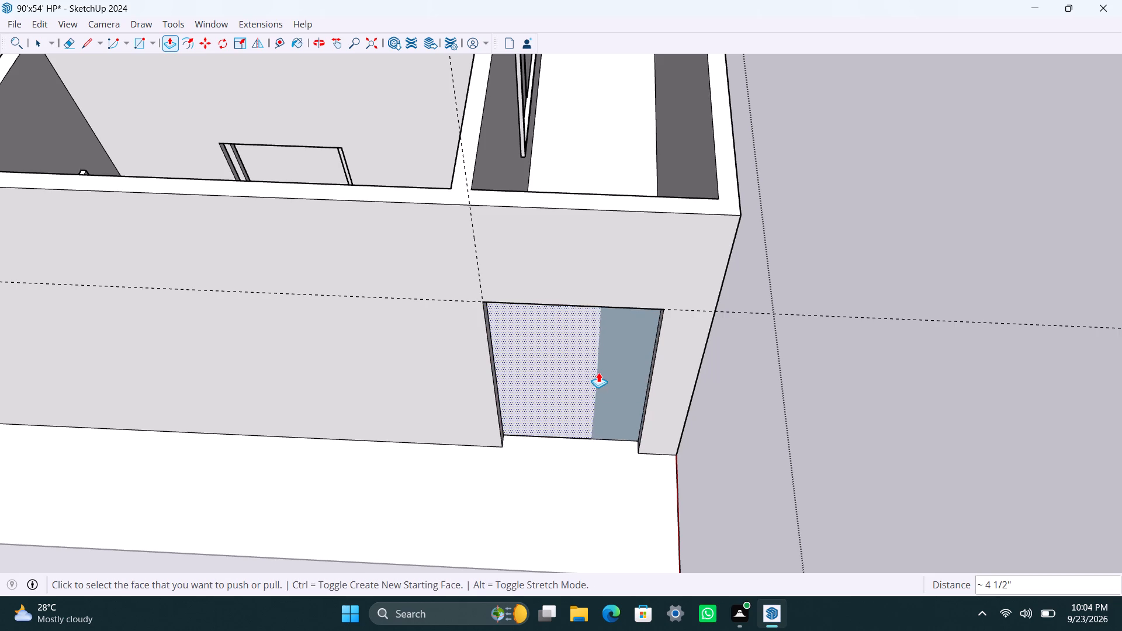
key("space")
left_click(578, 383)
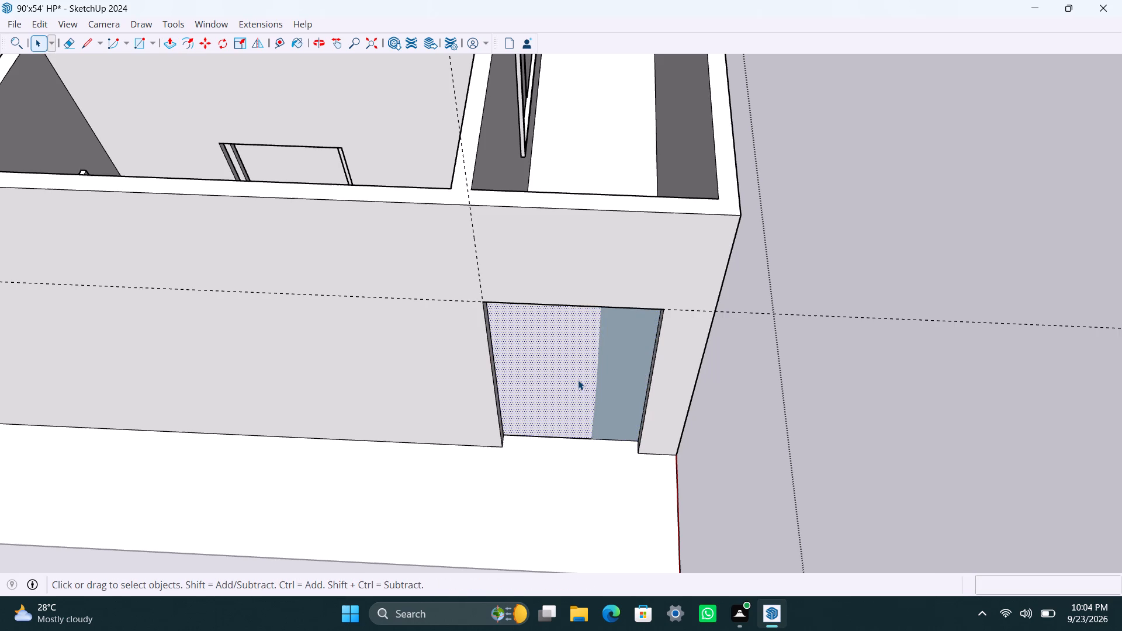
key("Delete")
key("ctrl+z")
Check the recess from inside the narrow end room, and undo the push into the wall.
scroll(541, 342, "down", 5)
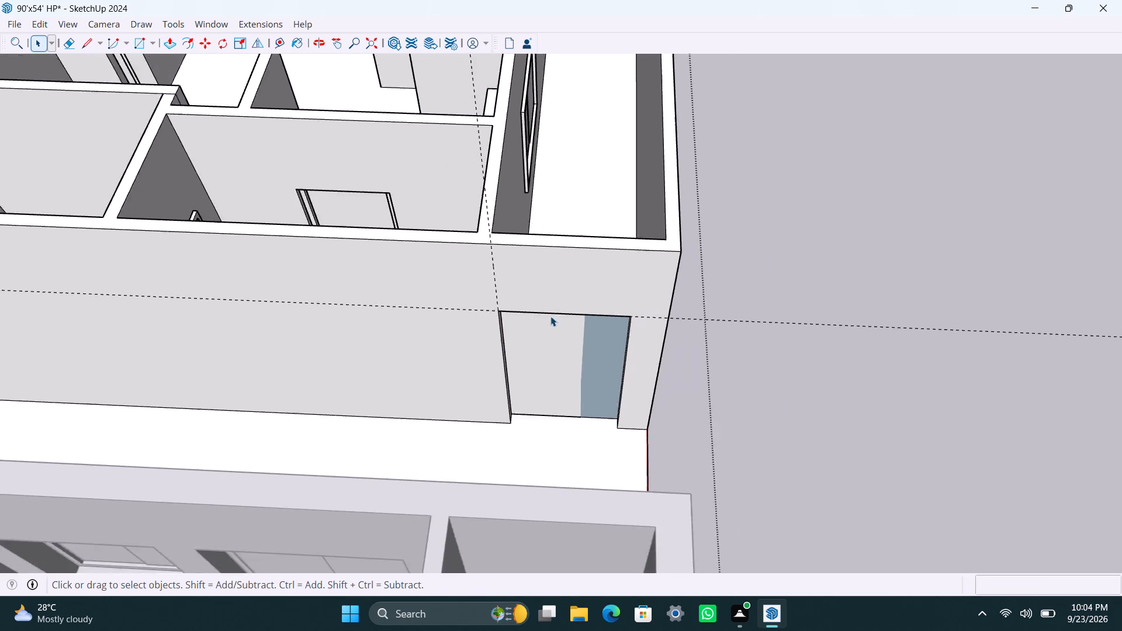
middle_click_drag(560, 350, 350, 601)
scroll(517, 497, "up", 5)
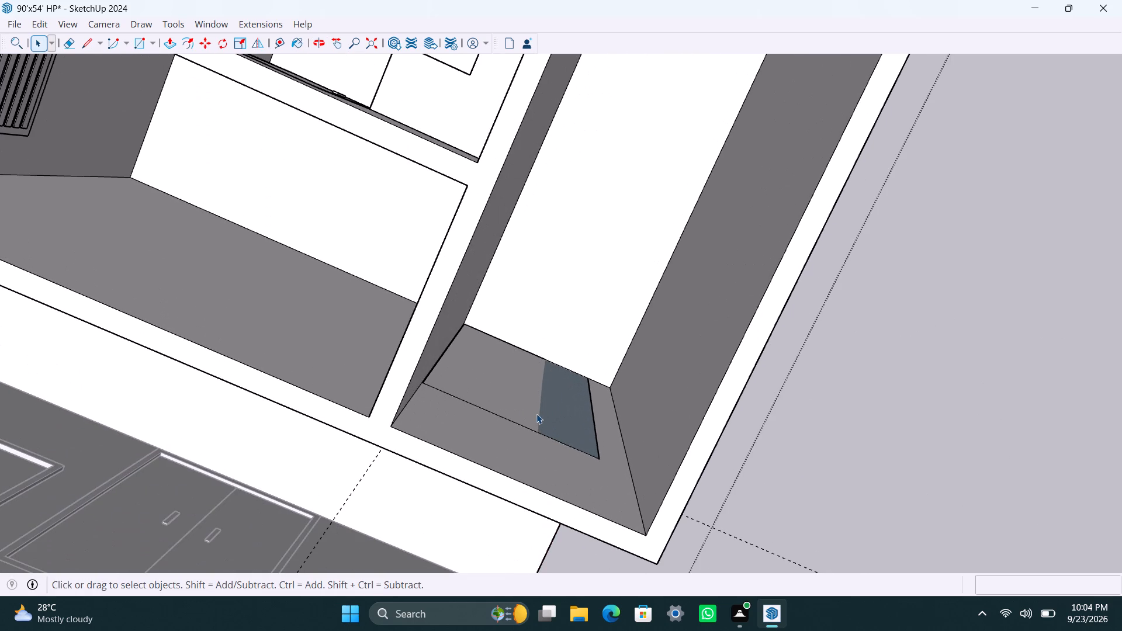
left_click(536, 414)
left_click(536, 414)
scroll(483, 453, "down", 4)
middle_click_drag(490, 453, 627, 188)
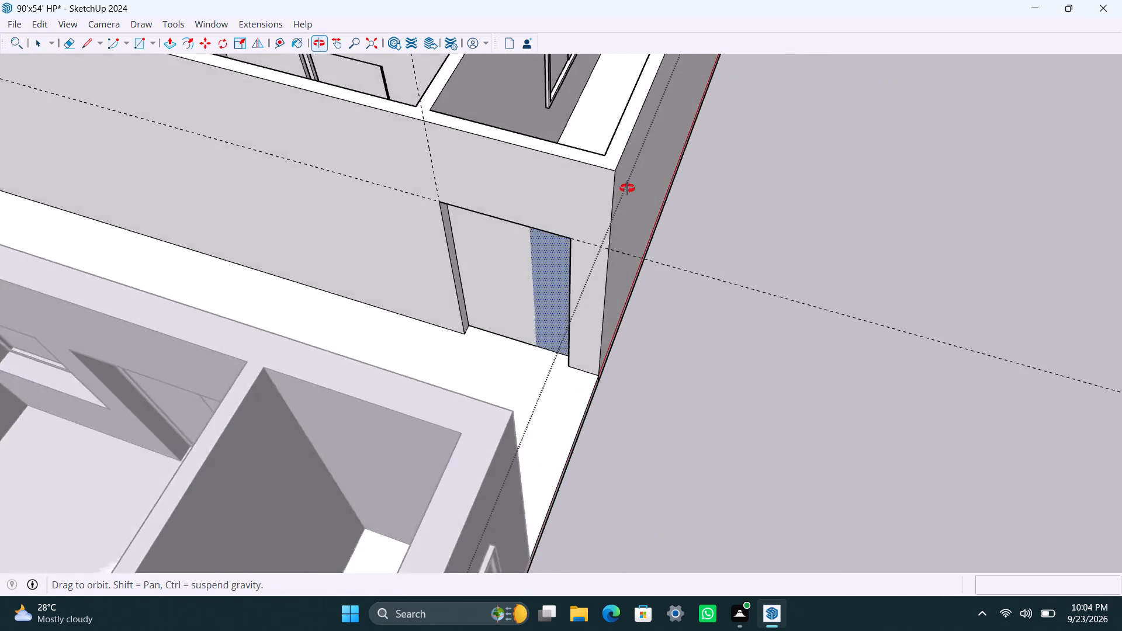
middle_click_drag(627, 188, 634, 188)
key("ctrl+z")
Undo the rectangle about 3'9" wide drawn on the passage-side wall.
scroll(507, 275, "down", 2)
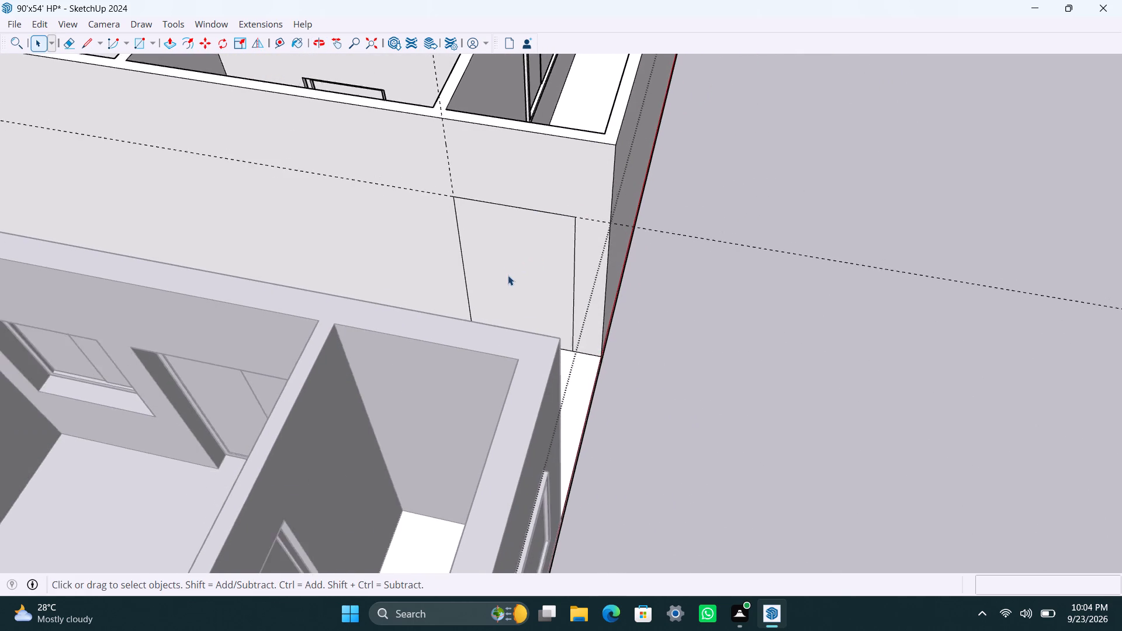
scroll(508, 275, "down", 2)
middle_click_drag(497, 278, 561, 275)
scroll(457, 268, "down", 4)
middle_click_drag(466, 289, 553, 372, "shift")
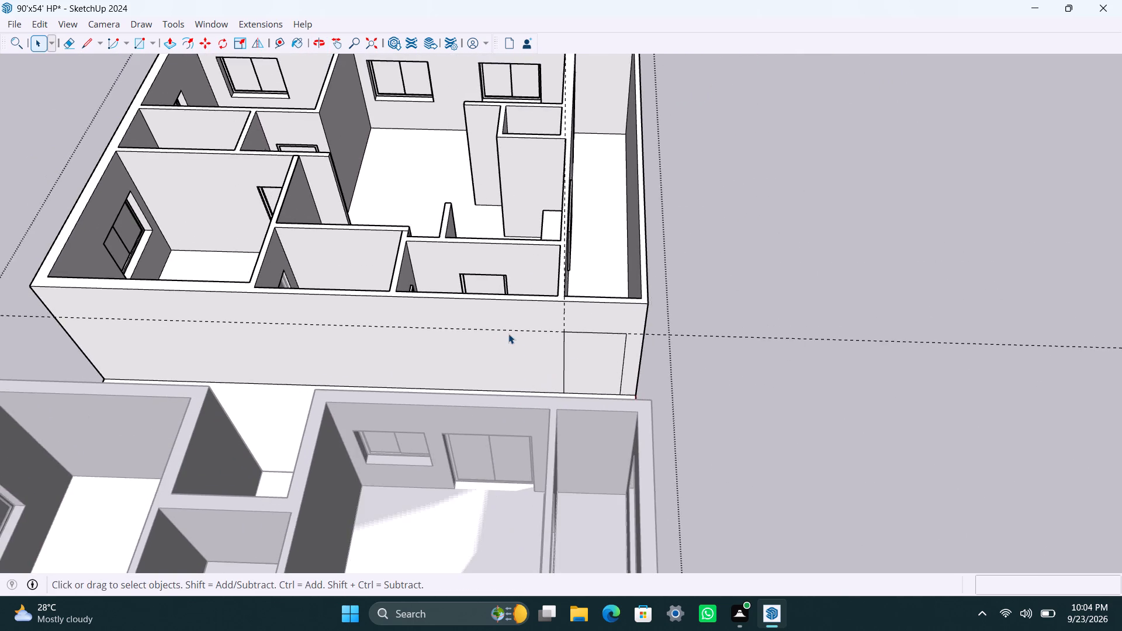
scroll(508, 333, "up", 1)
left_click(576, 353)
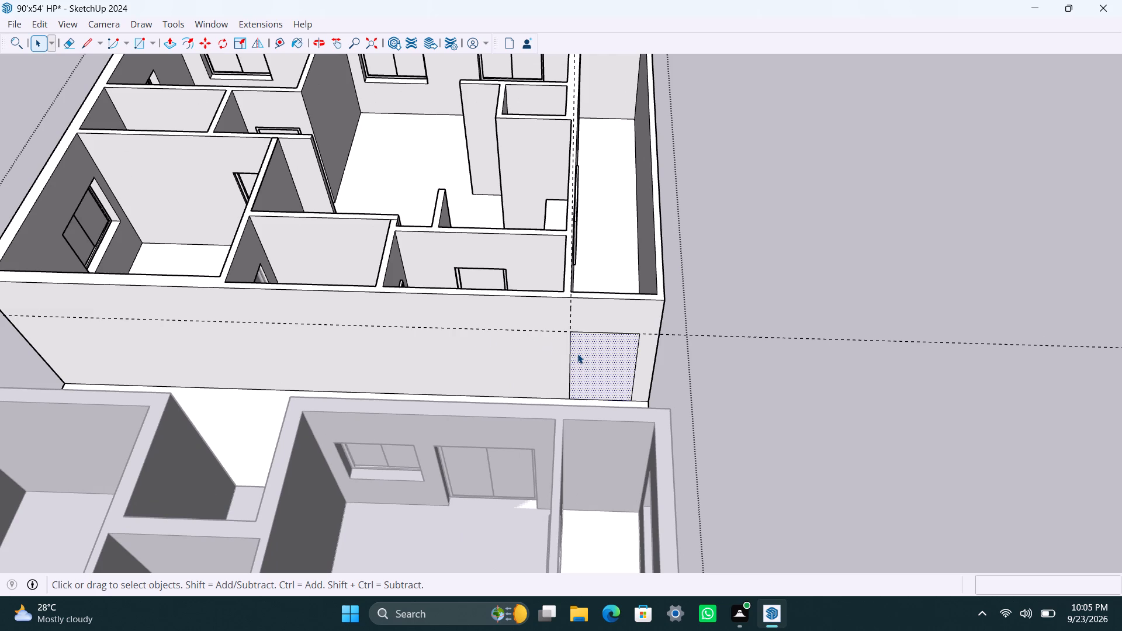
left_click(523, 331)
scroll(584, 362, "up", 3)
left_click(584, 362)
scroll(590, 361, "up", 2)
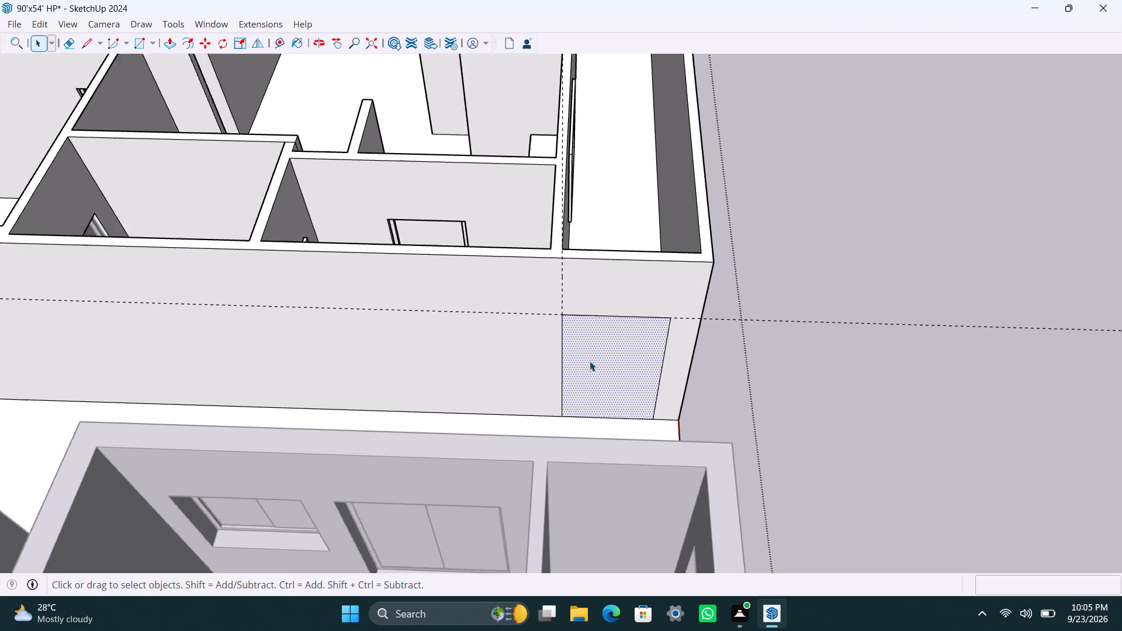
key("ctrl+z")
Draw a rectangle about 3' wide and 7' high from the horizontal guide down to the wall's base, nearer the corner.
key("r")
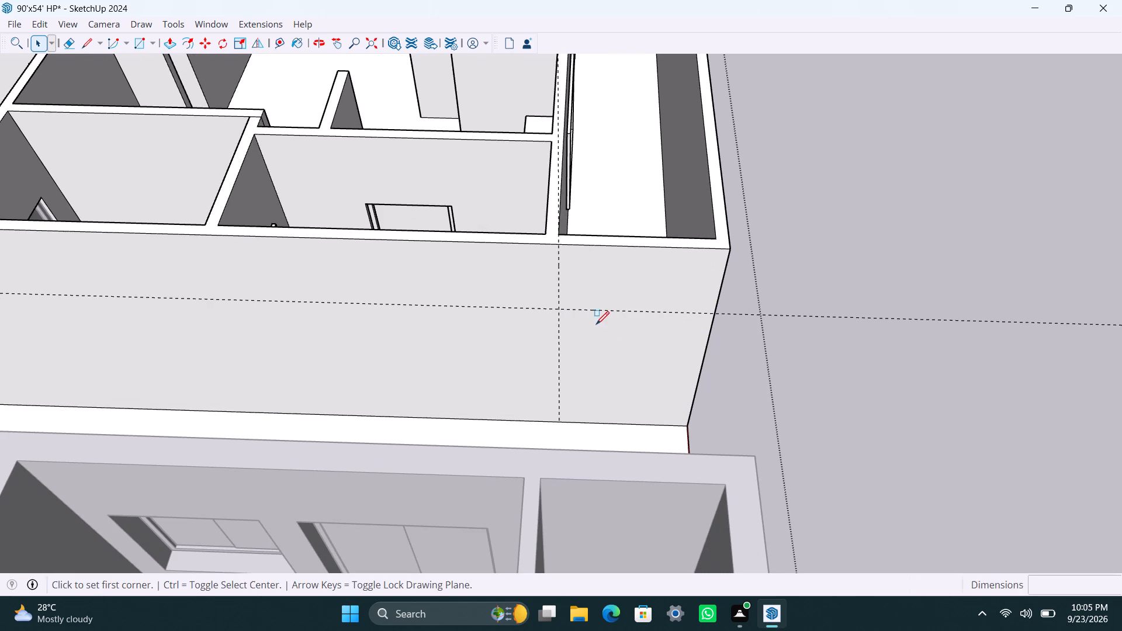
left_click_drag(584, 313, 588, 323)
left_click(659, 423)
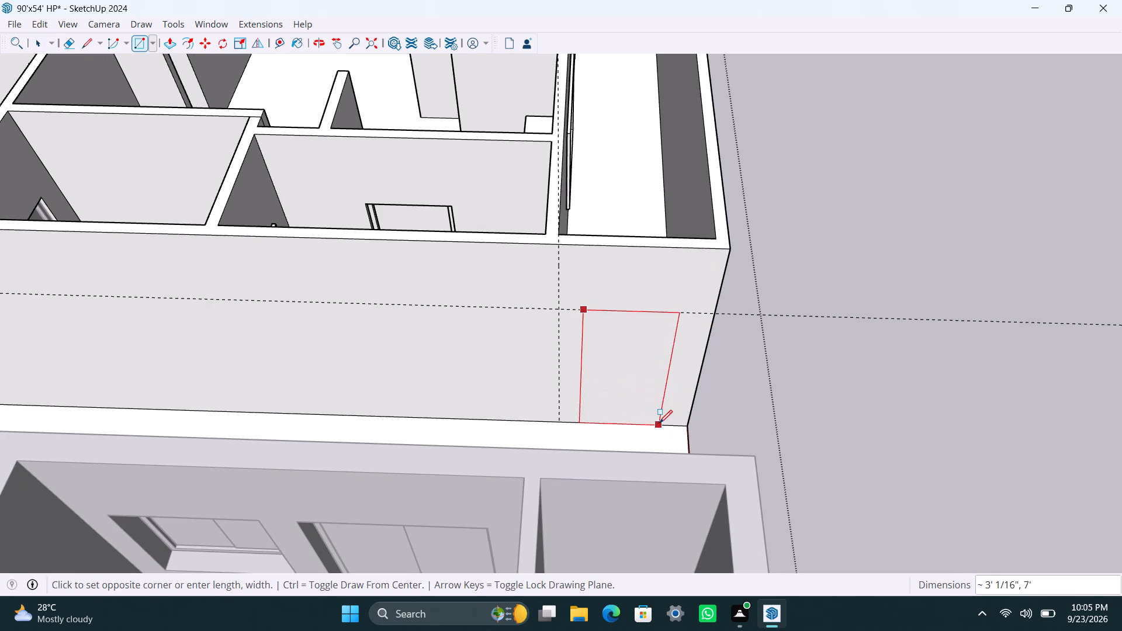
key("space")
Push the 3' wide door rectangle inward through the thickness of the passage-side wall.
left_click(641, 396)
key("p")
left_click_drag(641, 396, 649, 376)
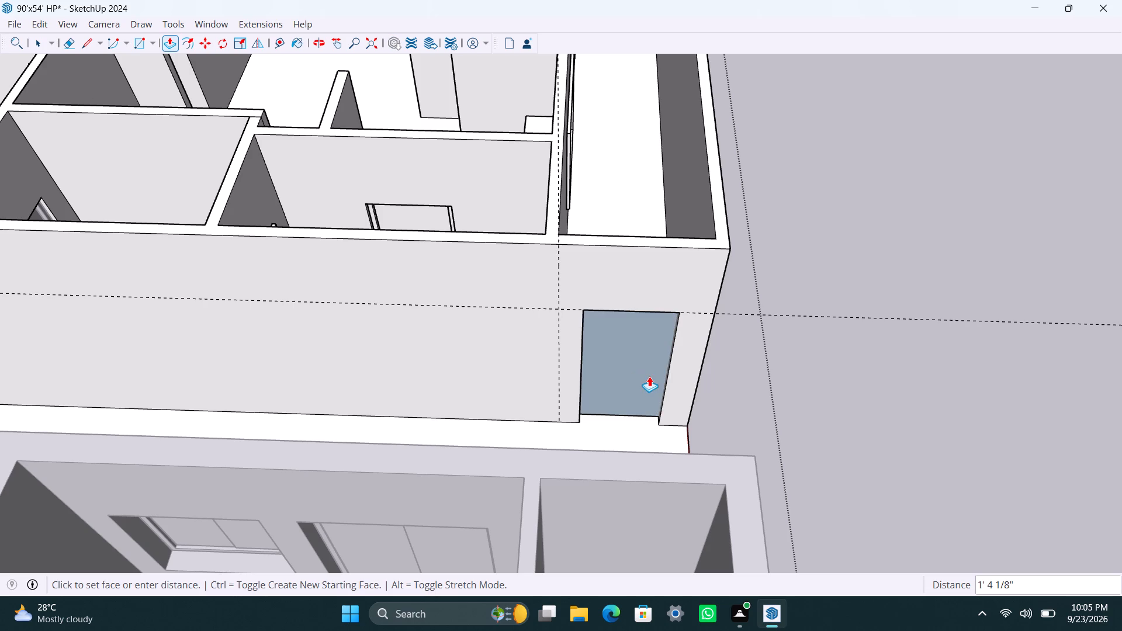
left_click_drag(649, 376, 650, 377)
Examine the door recess from inside the narrow end room, checking the wall's inner face around the opening.
key("space")
left_click(629, 373)
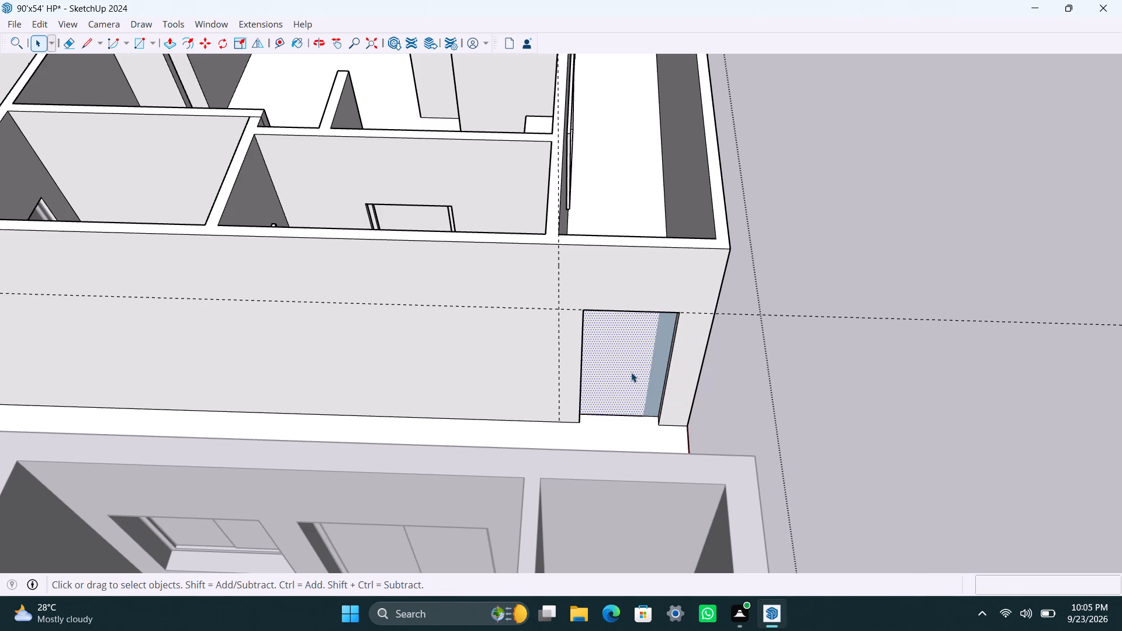
scroll(629, 354, "down", 3)
middle_click_drag(613, 308, 30, 557)
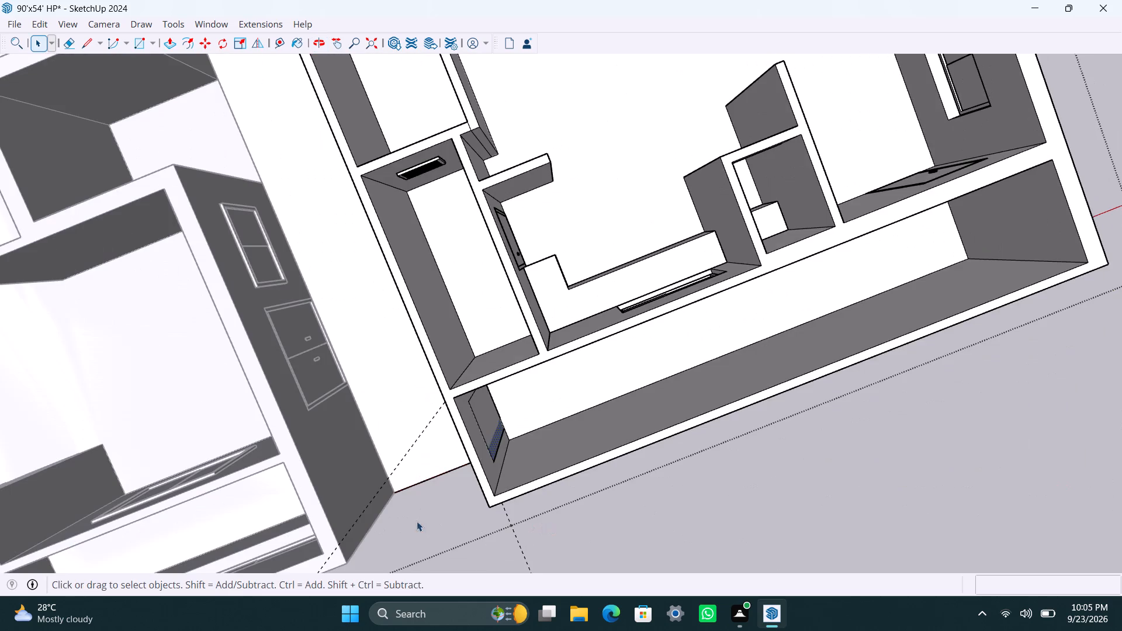
scroll(477, 477, "up", 6)
left_click(494, 423)
left_click(486, 431)
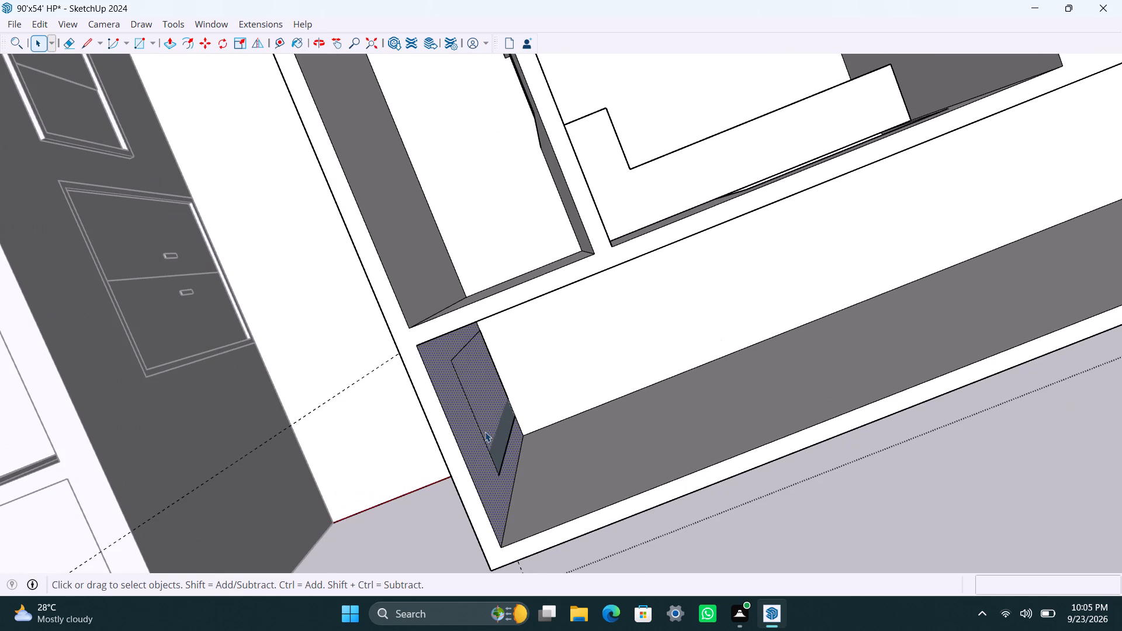
scroll(489, 425, "down", 10)
middle_click_drag(495, 414, 344, 233)
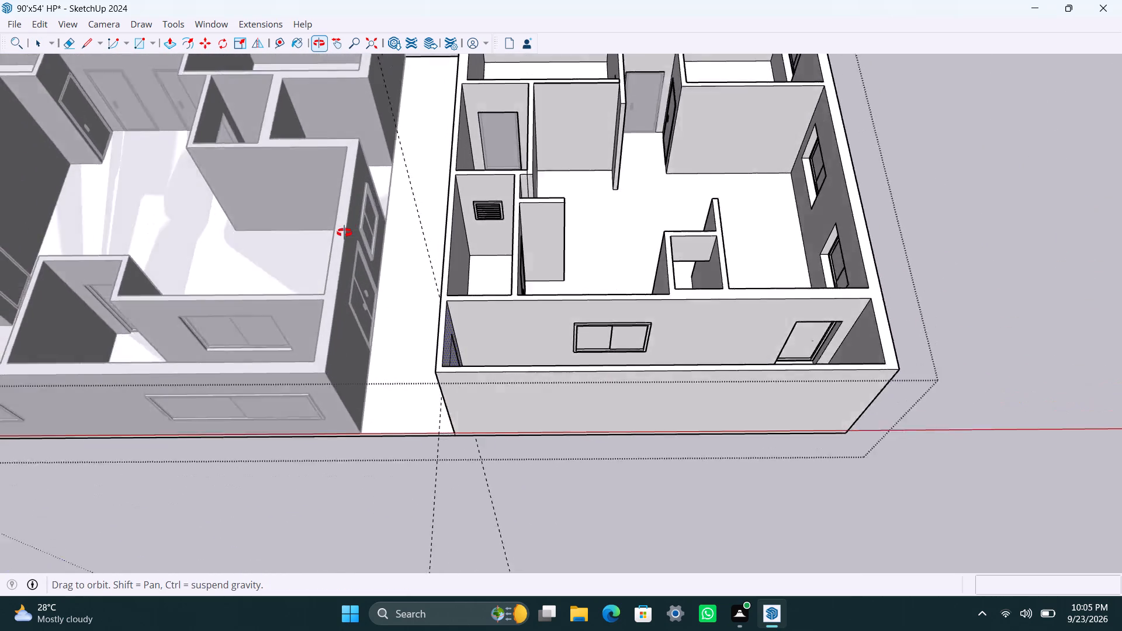
middle_click_drag(344, 233, 342, 241)
scroll(461, 330, "up", 11)
scroll(425, 367, "up", 3)
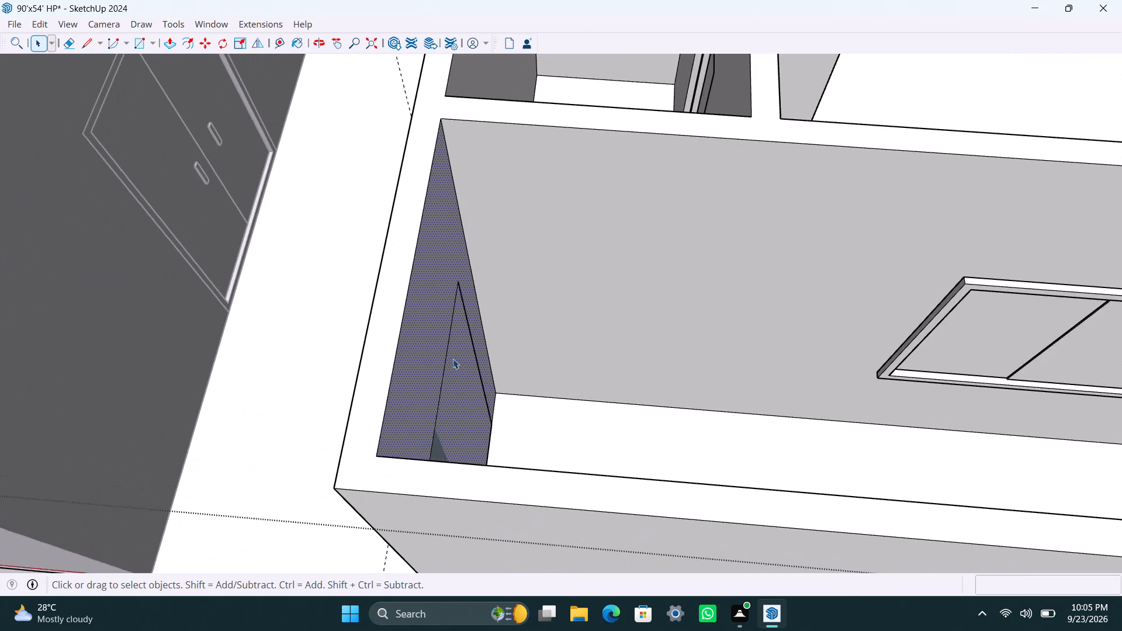
scroll(443, 367, "up", 1)
middle_click_drag(442, 379, 439, 422)
left_click(448, 431)
left_click(448, 431)
scroll(389, 422, "down", 4)
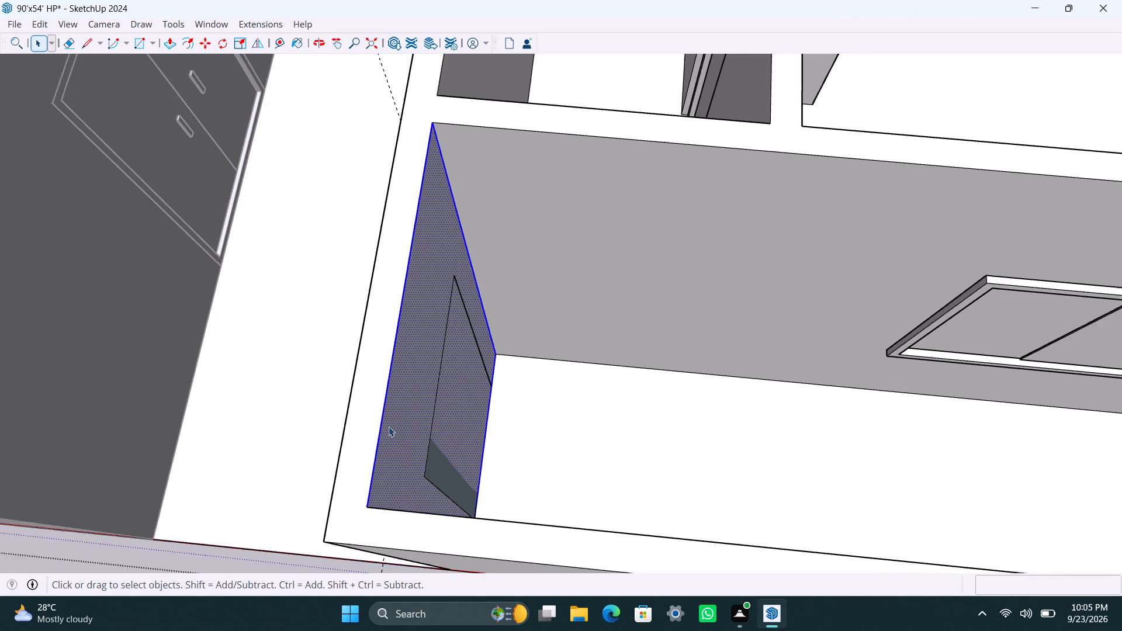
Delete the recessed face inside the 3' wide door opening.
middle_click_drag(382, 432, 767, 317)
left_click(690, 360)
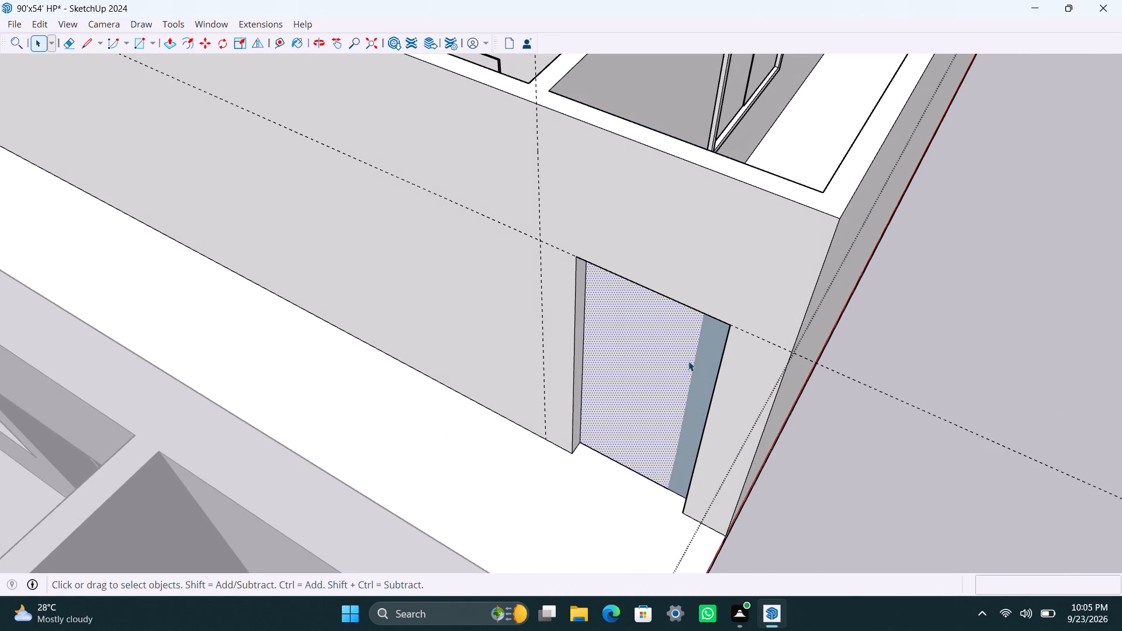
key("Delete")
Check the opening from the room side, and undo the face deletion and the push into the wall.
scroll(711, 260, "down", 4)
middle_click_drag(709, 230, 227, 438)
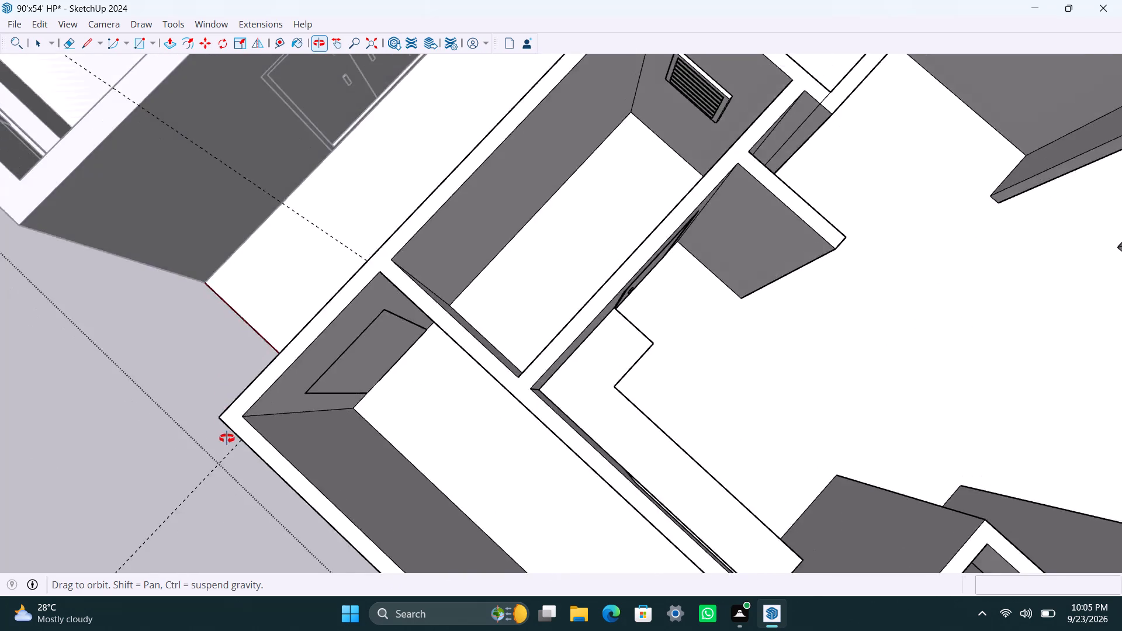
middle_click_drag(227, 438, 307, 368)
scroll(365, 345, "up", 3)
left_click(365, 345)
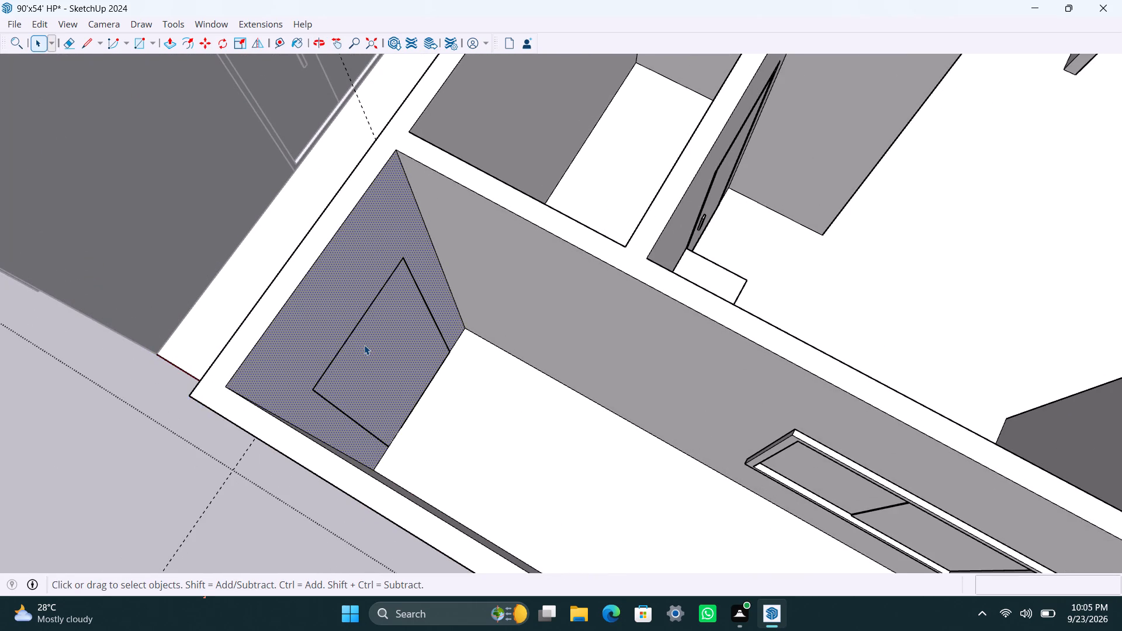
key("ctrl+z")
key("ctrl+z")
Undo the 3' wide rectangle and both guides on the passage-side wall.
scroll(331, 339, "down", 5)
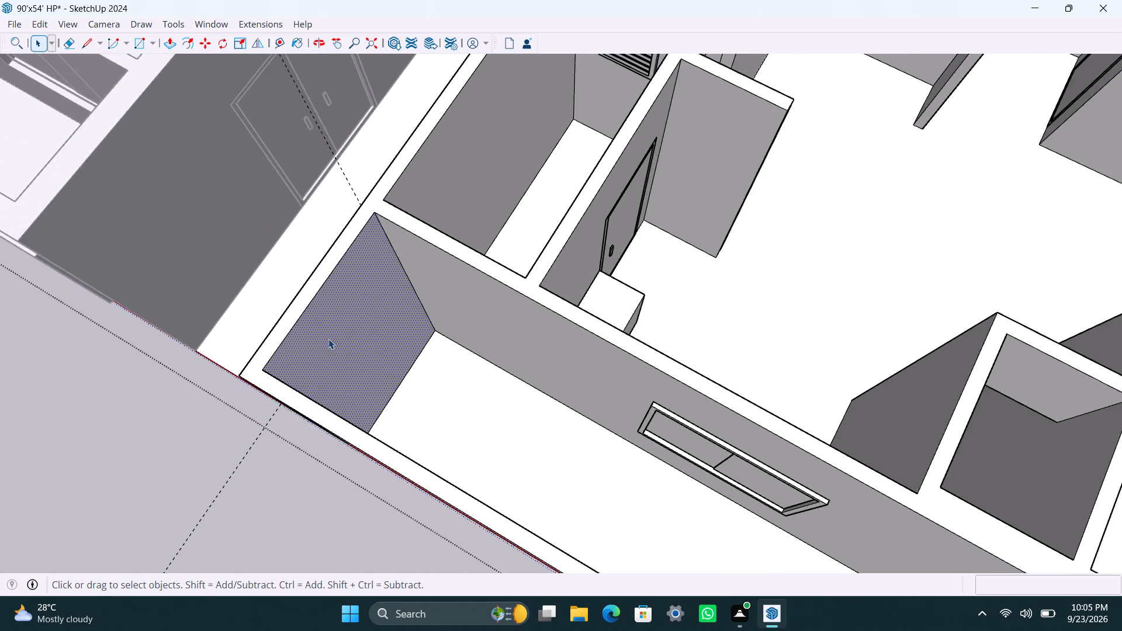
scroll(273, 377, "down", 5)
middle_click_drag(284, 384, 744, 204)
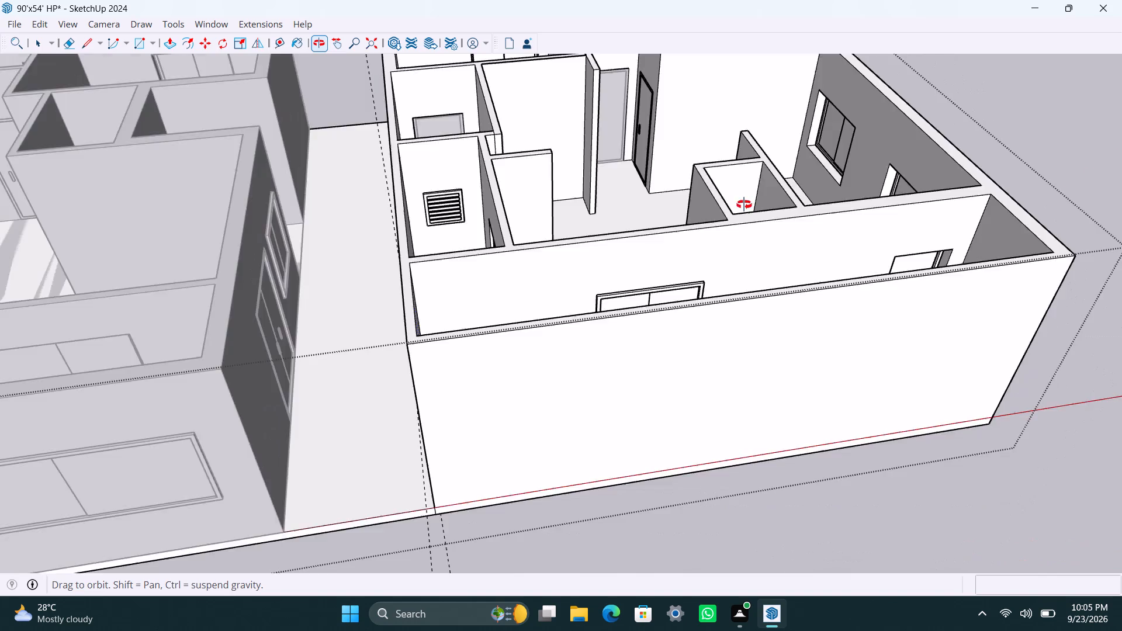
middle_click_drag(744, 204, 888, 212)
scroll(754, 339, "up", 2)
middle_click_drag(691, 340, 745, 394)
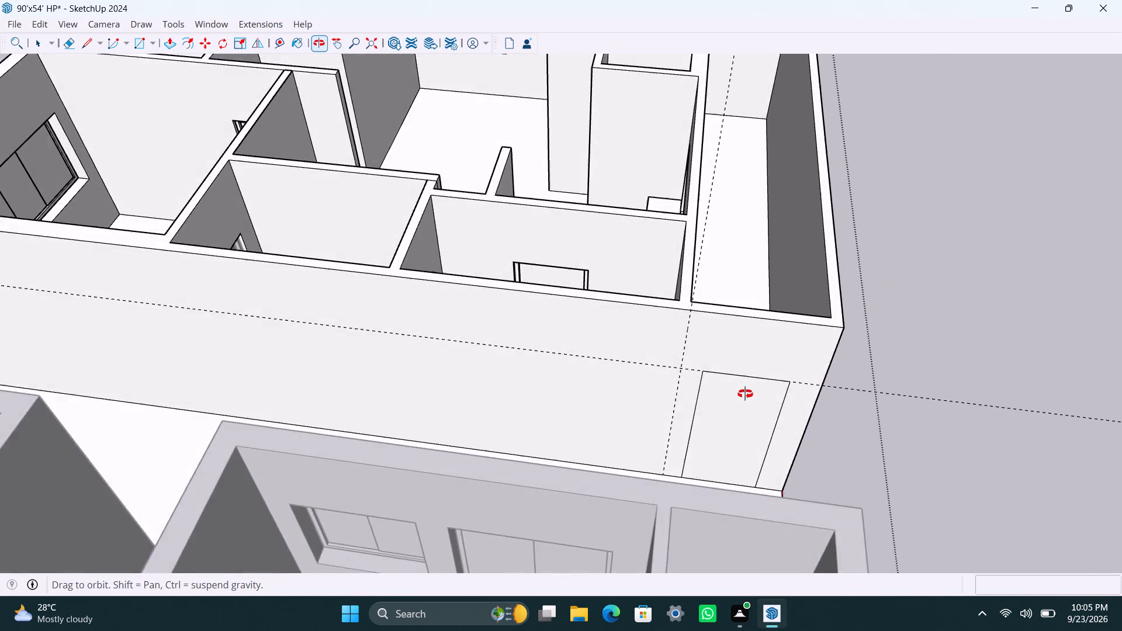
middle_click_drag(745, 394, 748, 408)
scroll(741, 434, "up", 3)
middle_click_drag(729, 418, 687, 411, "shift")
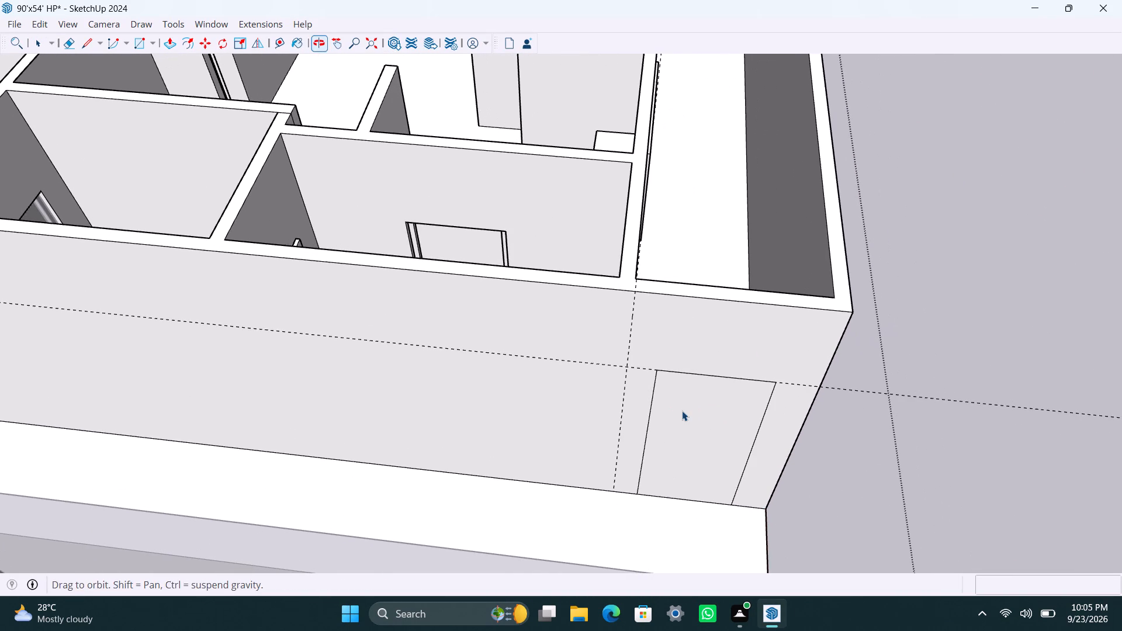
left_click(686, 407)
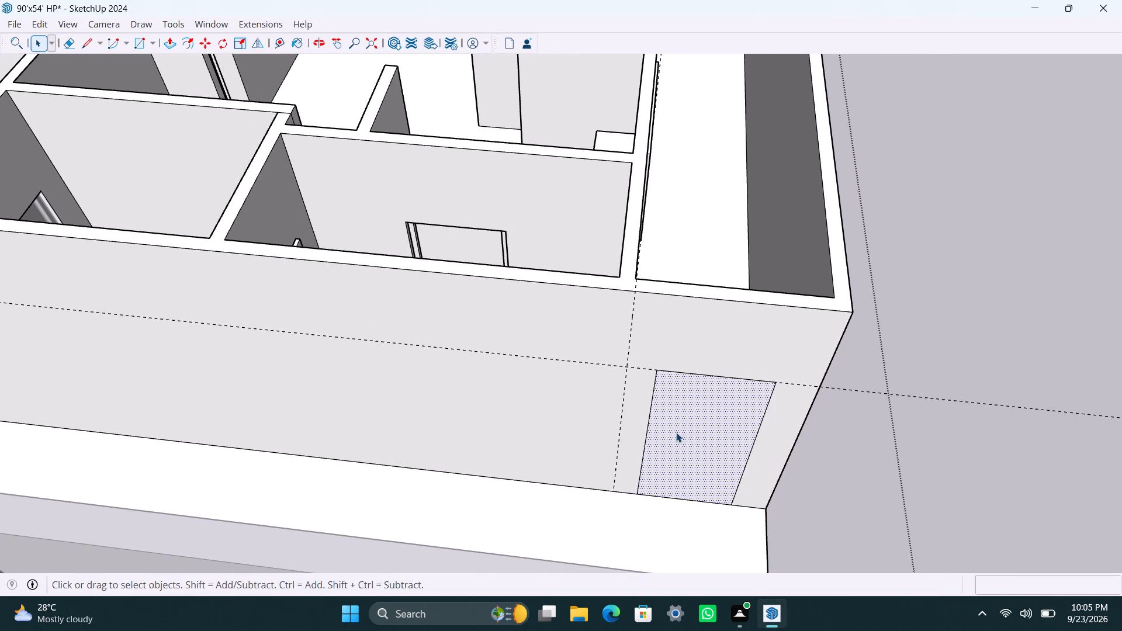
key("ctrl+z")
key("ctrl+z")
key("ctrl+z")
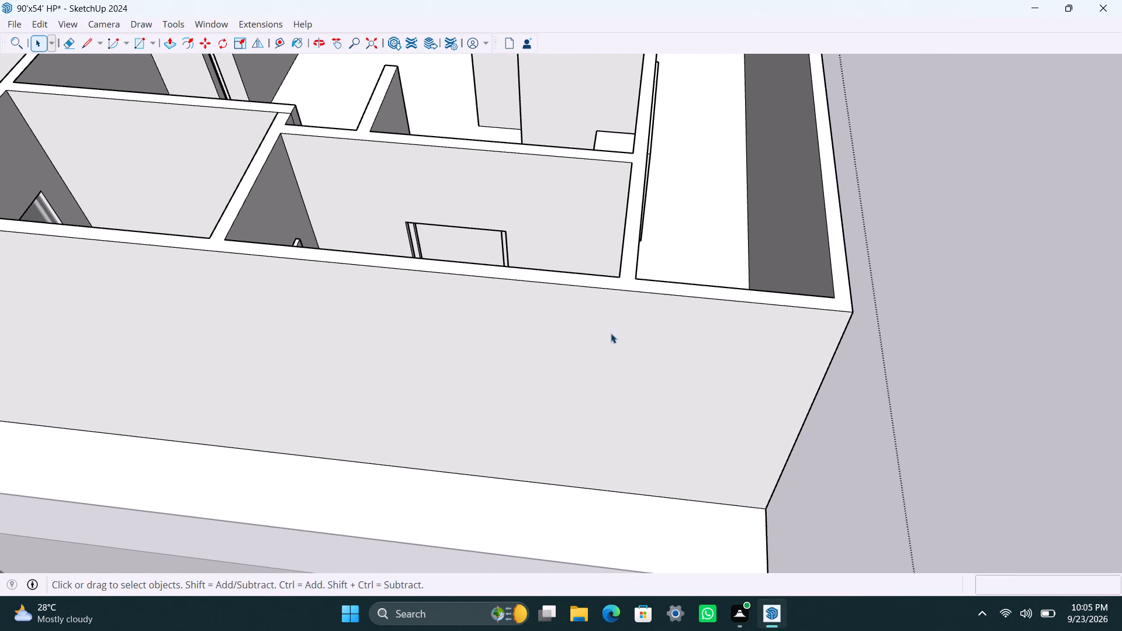
Draw a line about 4 9/16" long across the wall top from the narrow room's inner corner to the outer edge.
scroll(645, 292, "up", 2)
middle_click_drag(644, 308, 644, 330)
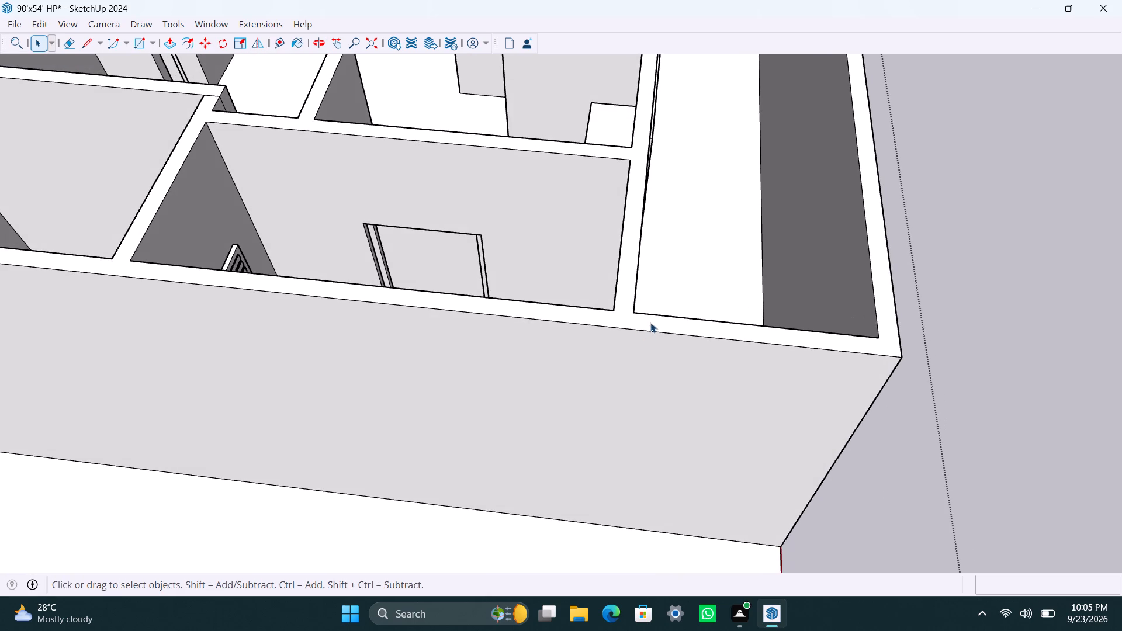
key("l")
left_click_drag(637, 310, 635, 339)
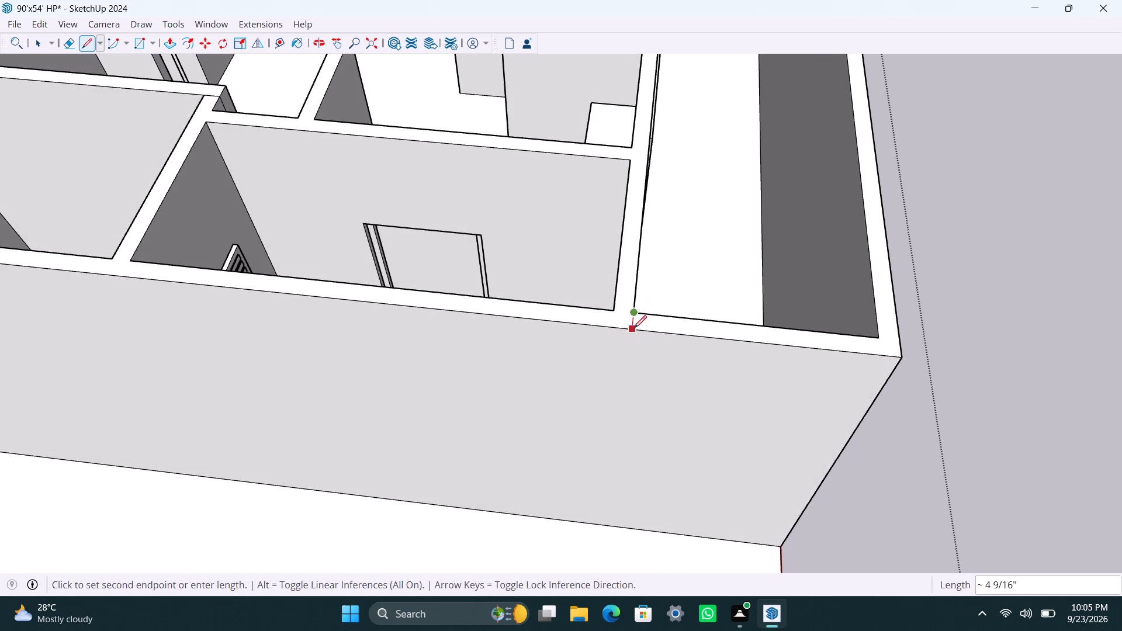
left_click(633, 328)
key("space")
Draw a vertical line from that outer-edge endpoint down the passage-side wall face to its base.
left_click(687, 380)
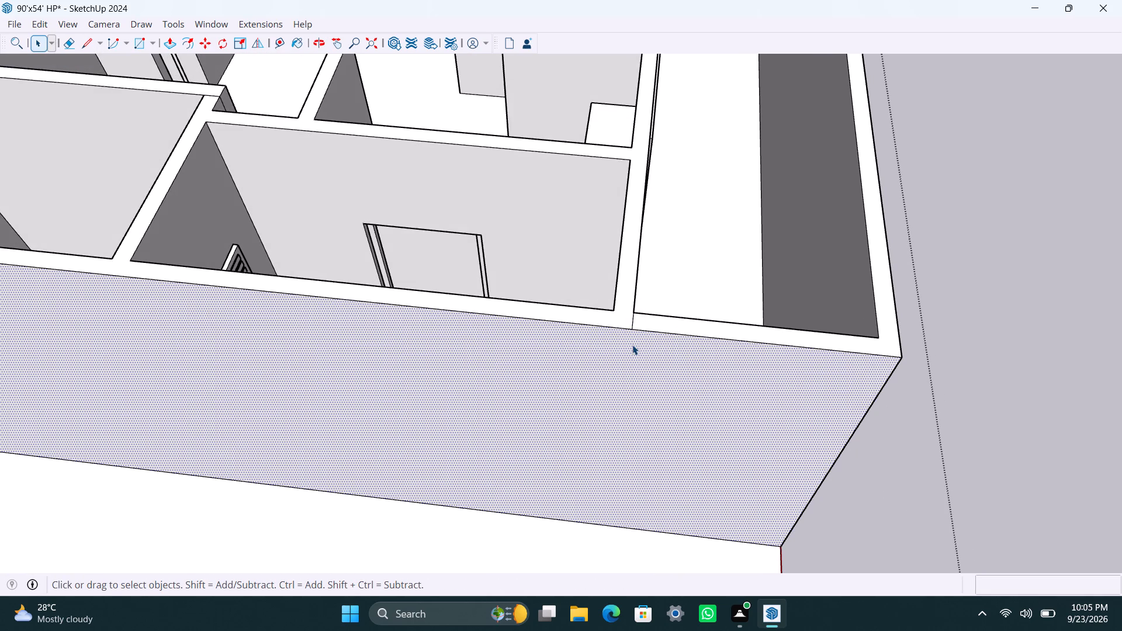
key("l")
left_click_drag(634, 333, 633, 341)
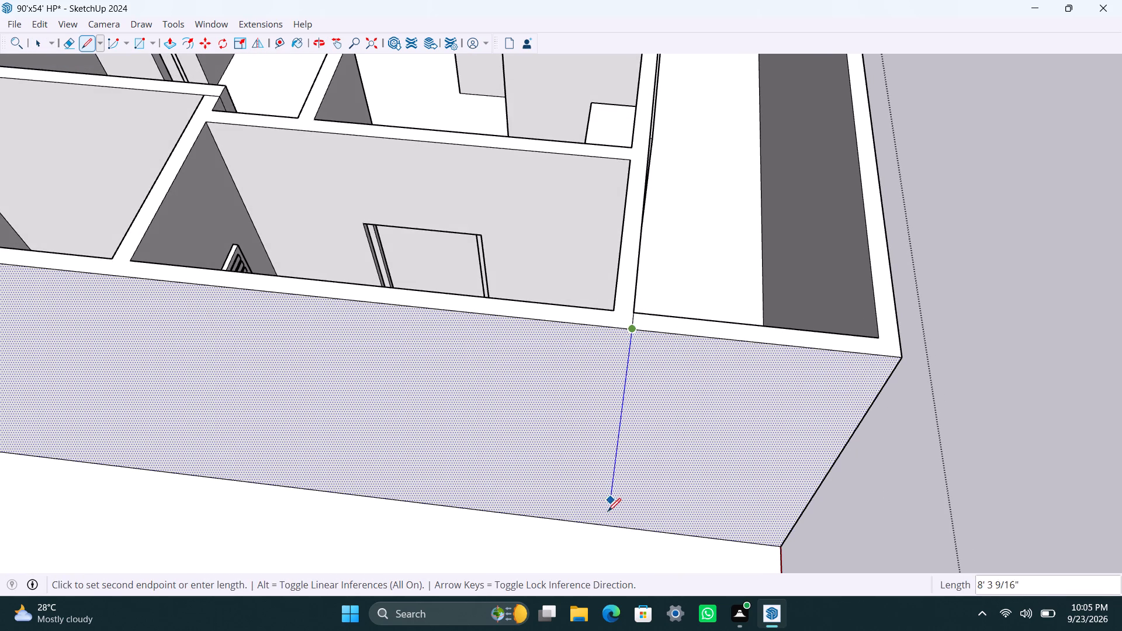
left_click(608, 522)
key("space")
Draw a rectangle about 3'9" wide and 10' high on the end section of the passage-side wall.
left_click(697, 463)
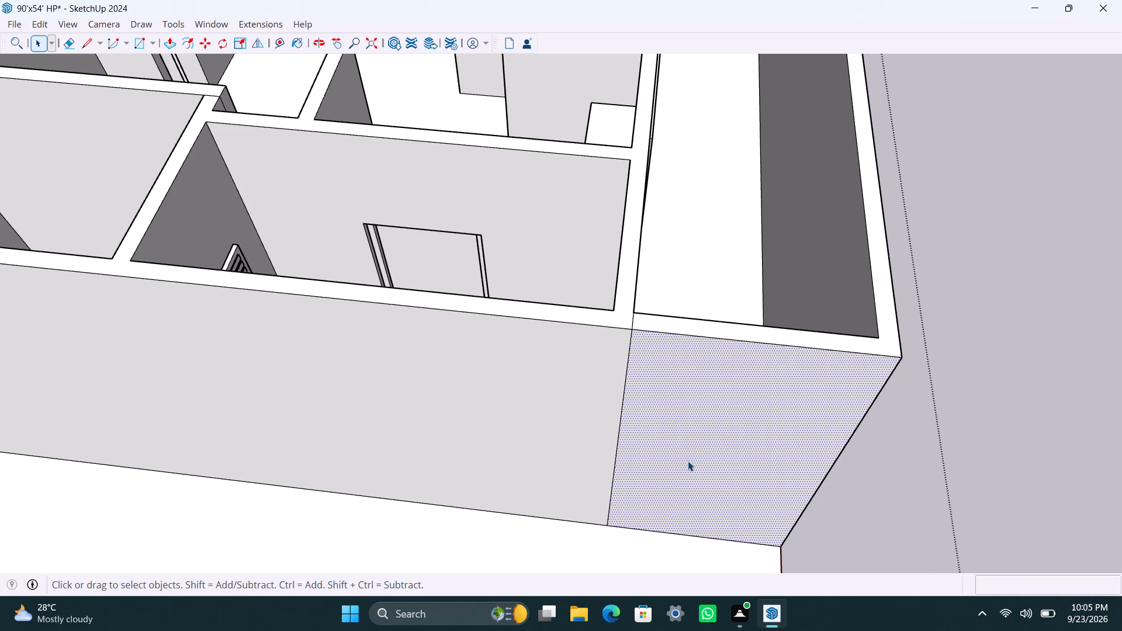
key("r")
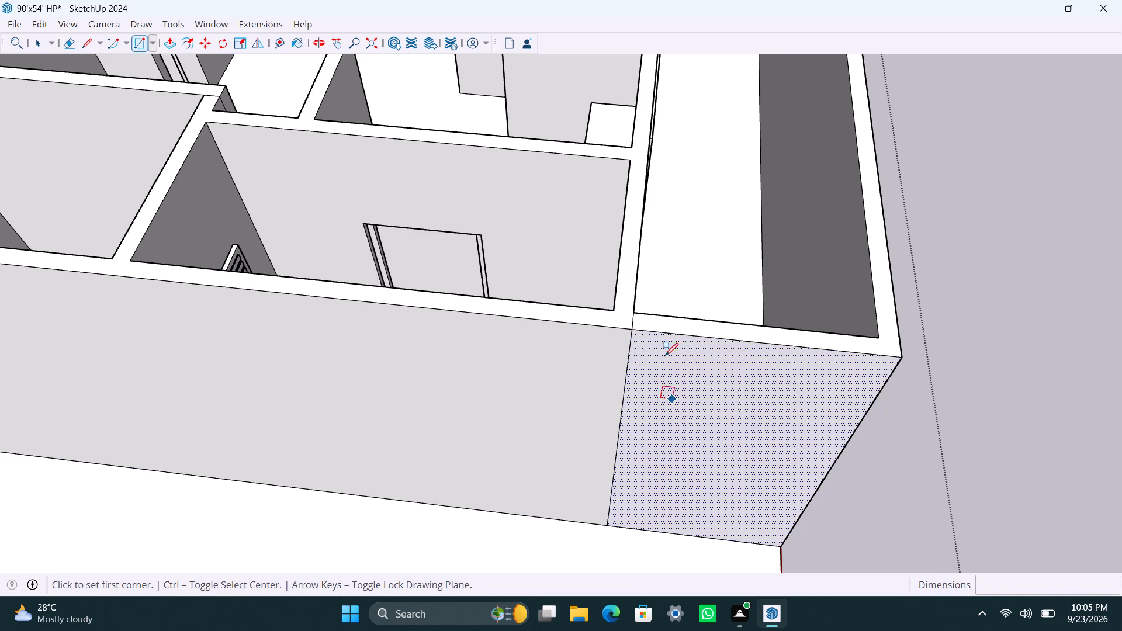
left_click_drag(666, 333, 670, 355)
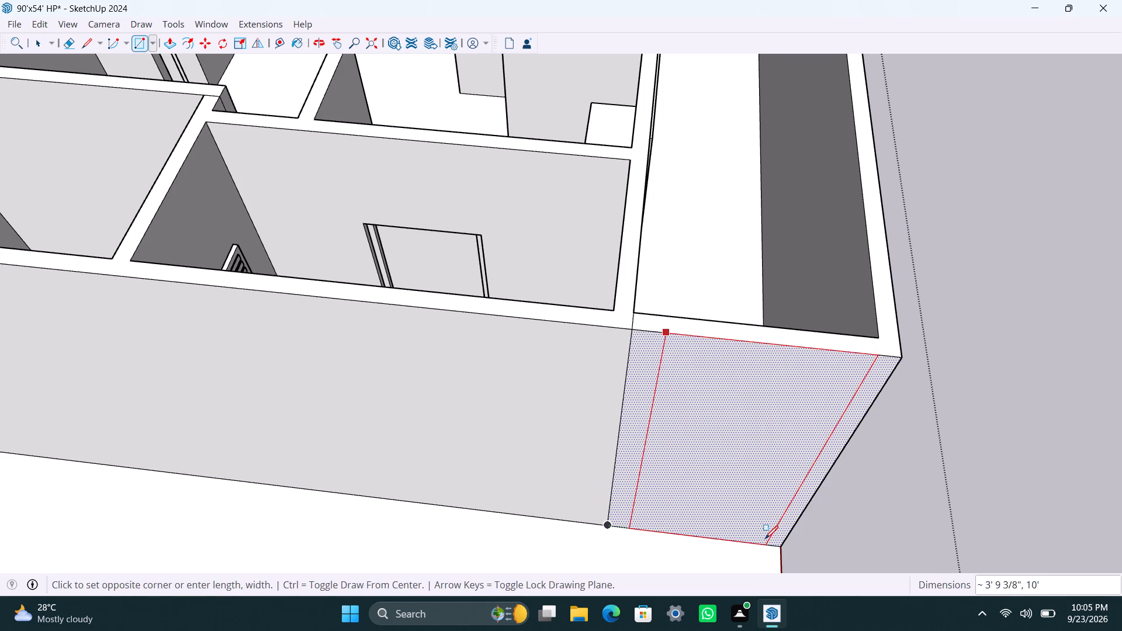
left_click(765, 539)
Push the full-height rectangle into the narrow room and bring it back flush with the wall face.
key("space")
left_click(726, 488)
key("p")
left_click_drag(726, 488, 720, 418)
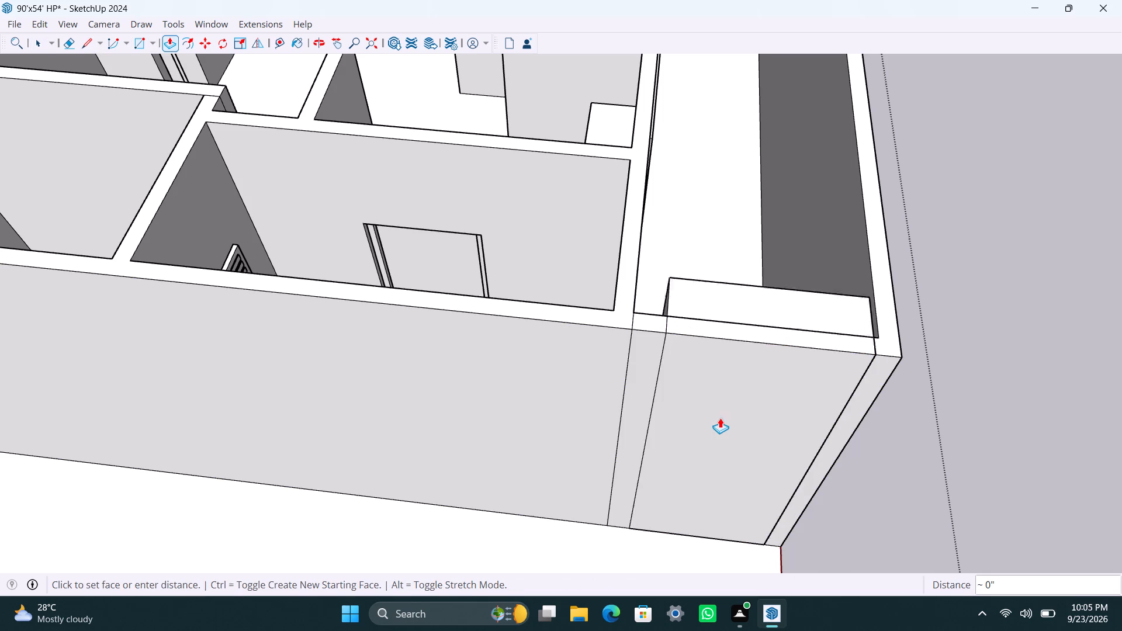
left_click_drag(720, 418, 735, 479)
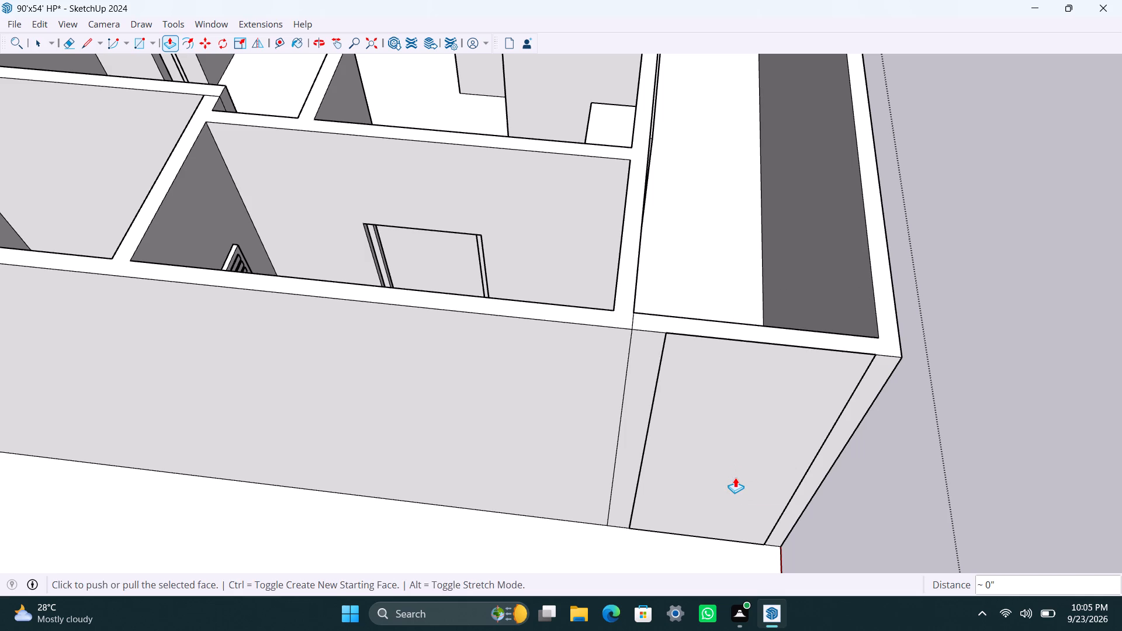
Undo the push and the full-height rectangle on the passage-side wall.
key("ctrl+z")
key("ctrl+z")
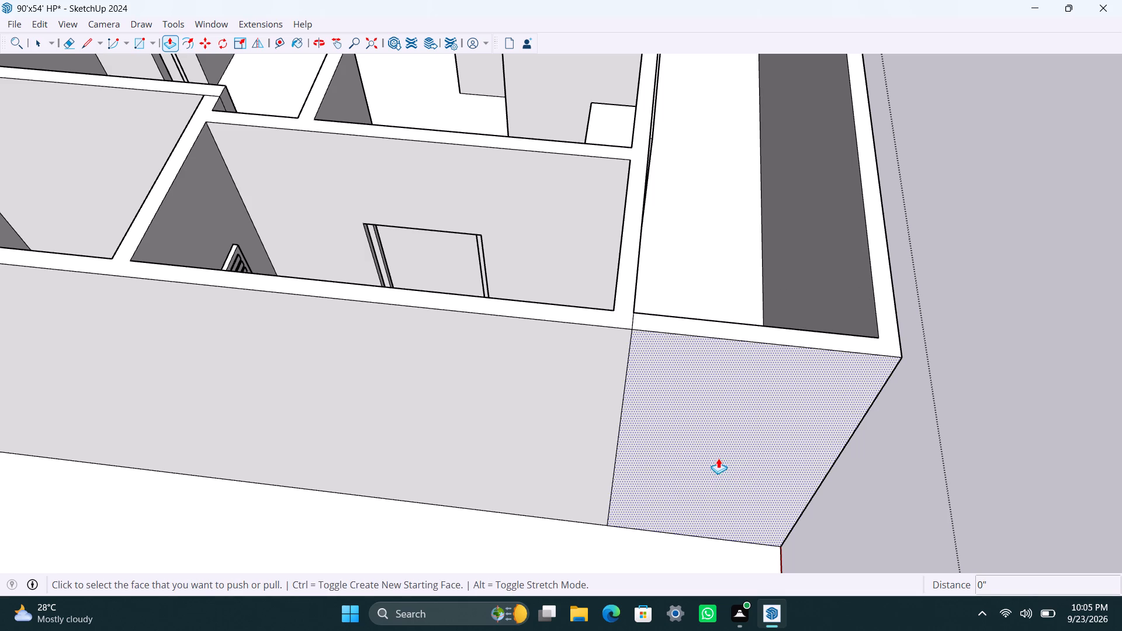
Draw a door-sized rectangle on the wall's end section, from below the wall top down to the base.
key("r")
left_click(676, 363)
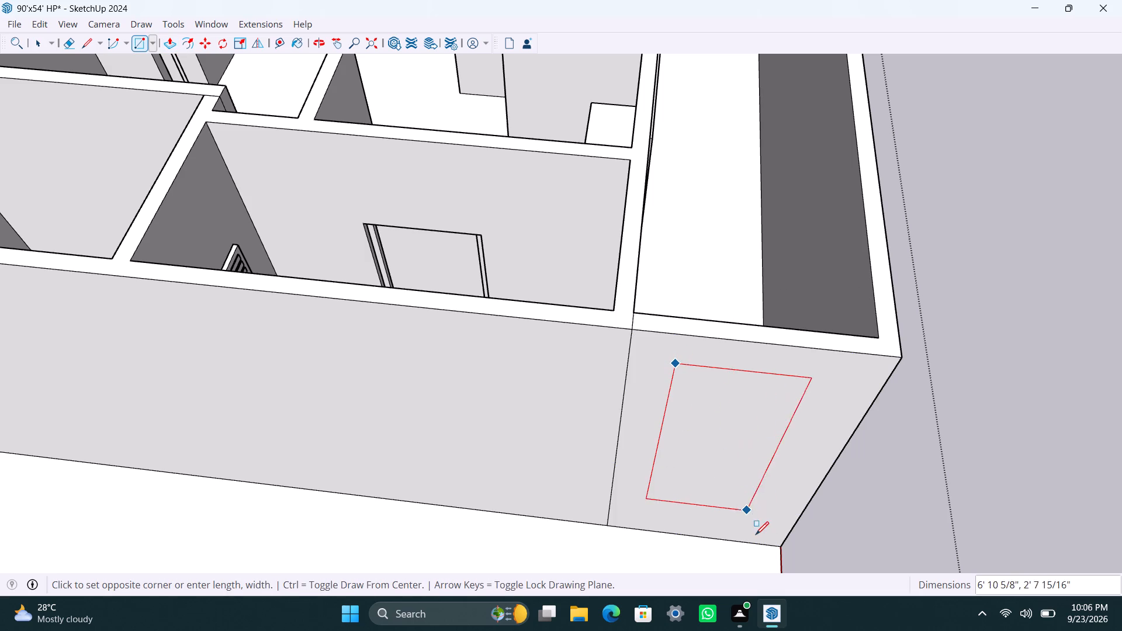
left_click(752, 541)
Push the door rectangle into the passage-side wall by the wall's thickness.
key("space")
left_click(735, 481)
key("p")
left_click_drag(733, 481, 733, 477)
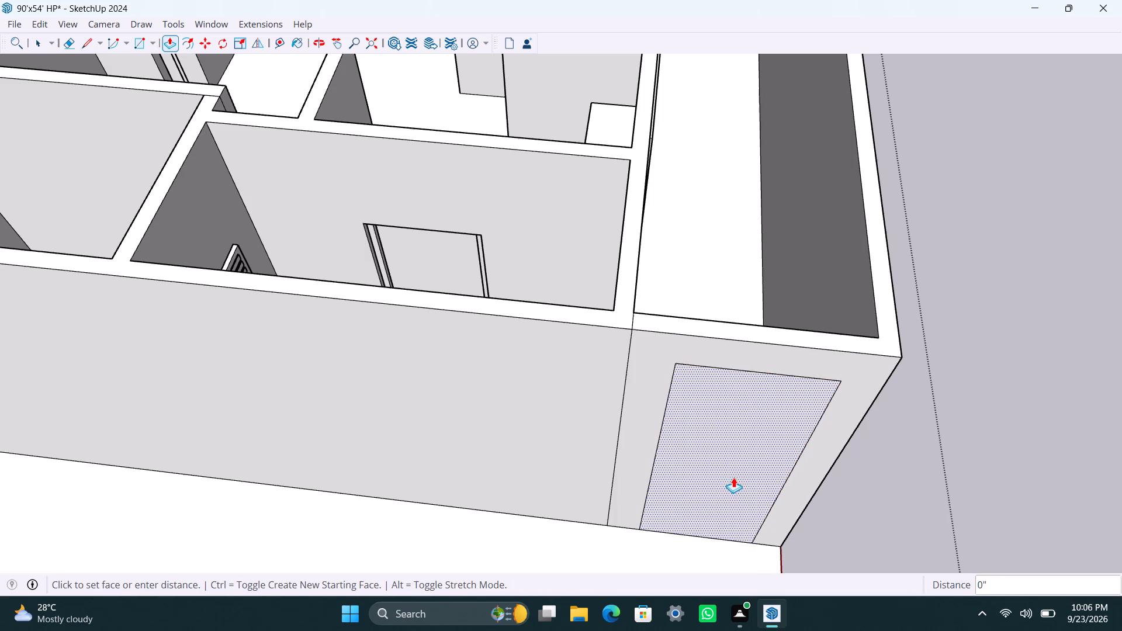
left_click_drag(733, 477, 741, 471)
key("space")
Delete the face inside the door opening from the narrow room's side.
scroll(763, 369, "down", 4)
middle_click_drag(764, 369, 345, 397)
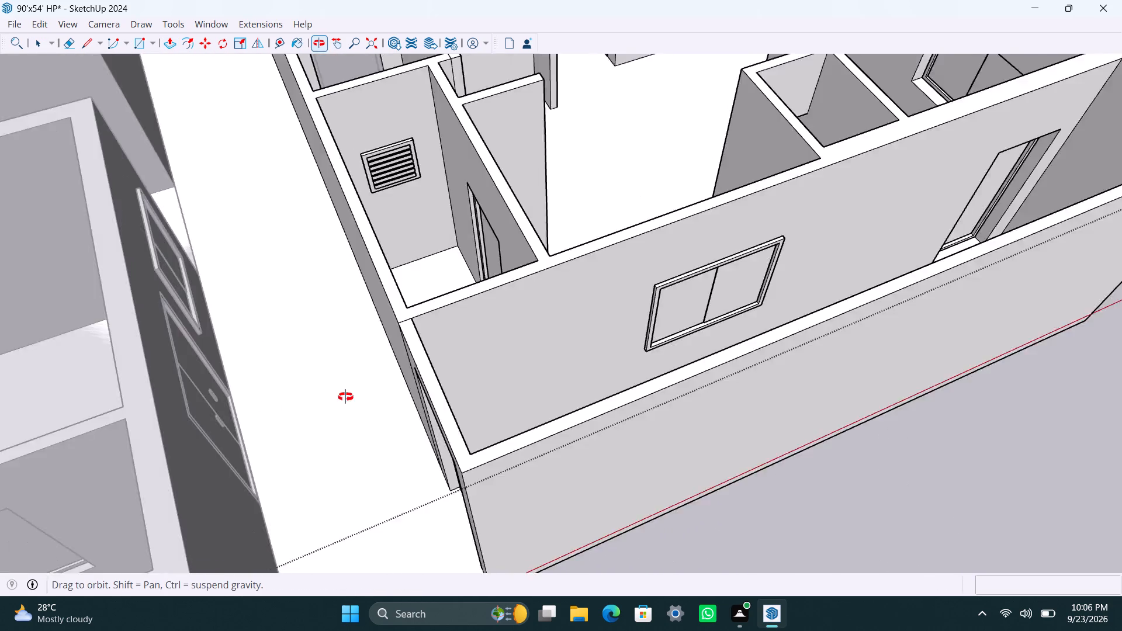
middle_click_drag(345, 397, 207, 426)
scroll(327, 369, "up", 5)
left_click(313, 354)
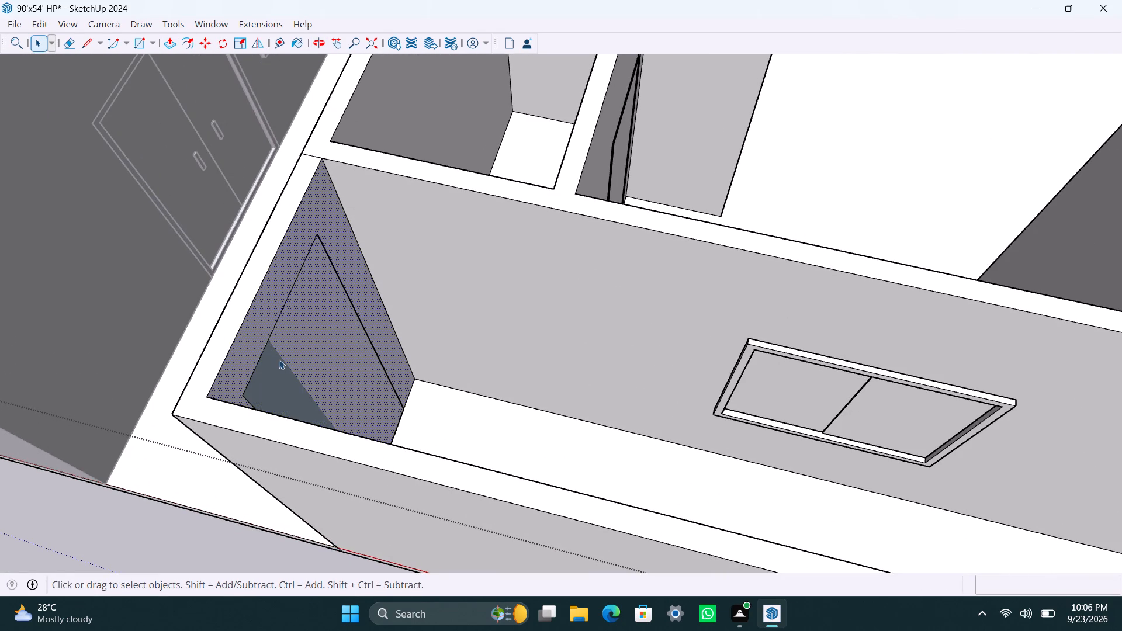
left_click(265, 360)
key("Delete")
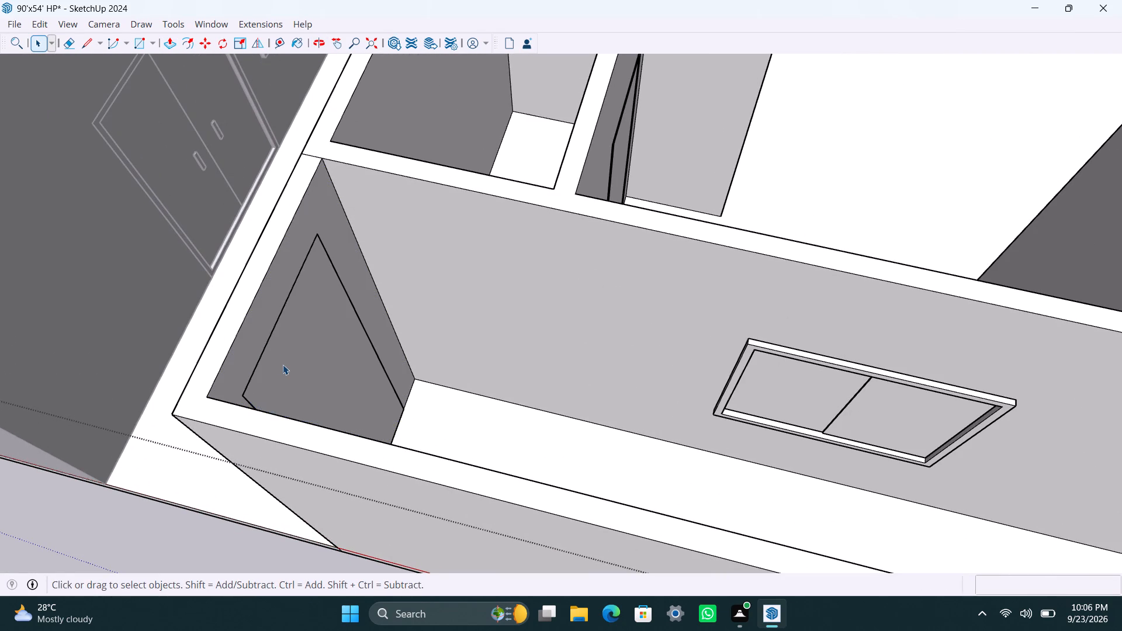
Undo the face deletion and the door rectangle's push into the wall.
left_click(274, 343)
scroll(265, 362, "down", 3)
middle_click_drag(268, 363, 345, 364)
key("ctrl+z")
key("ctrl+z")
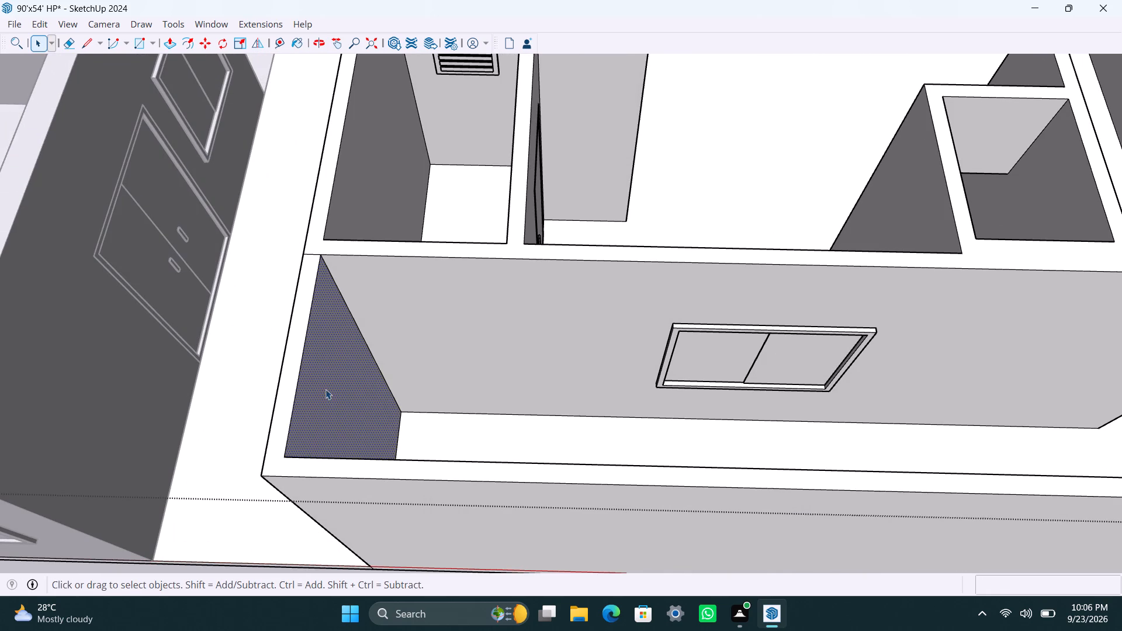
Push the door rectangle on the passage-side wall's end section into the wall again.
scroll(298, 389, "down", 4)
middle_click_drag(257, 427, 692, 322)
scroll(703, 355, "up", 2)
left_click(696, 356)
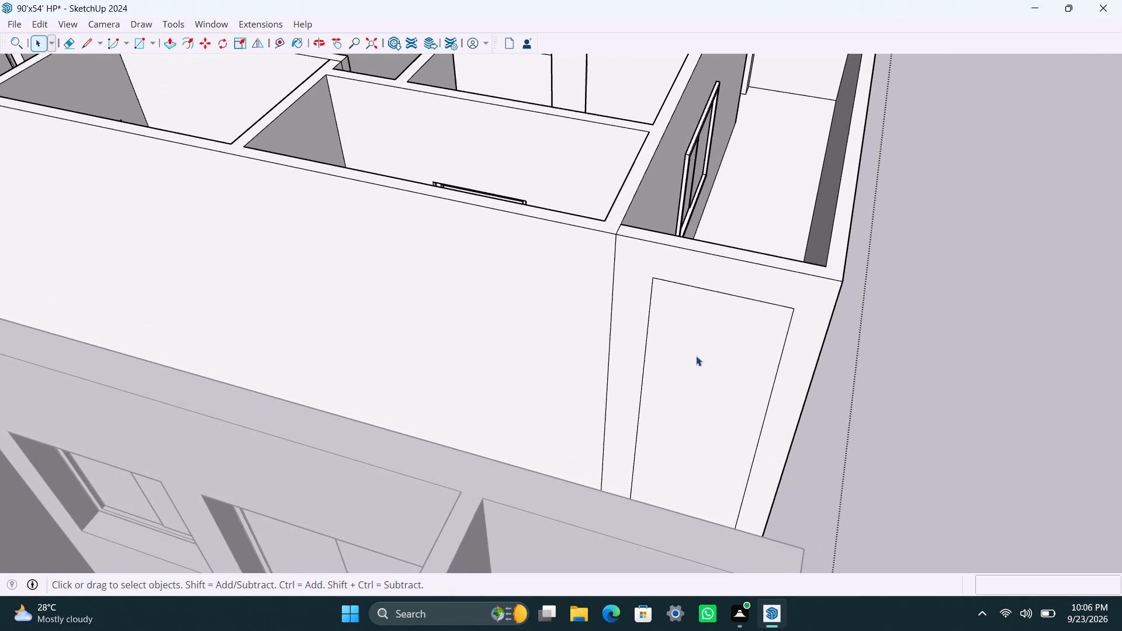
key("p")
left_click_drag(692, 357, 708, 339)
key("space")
Examine the pushed-in door opening from the narrow room's side and from the passage side.
scroll(694, 401, "down", 1)
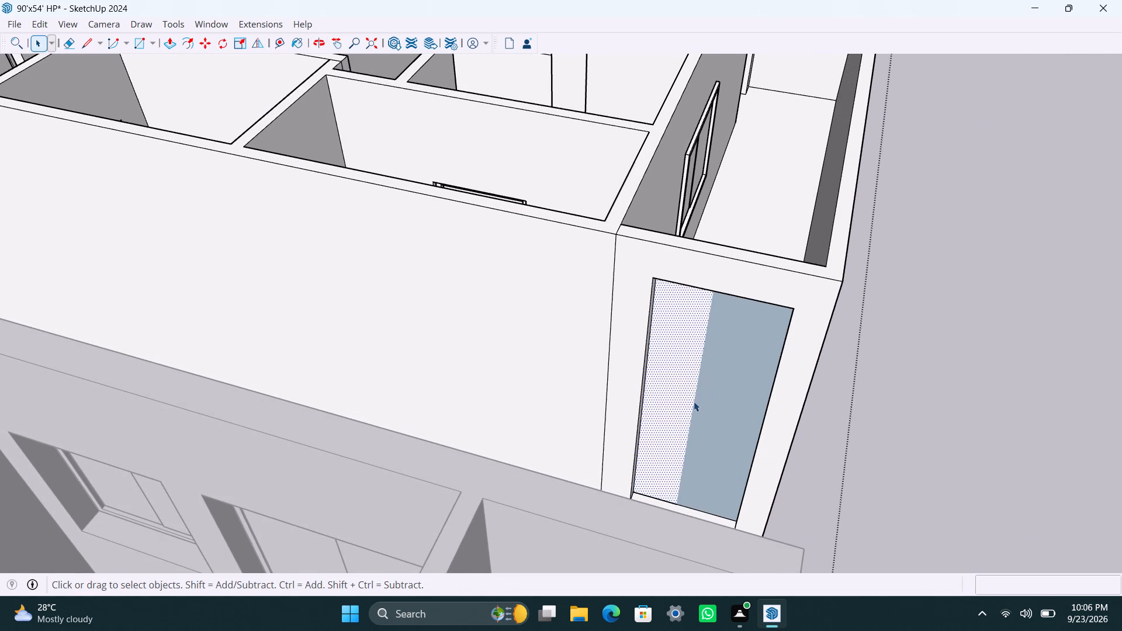
scroll(694, 401, "down", 1)
middle_click_drag(693, 402, 377, 493)
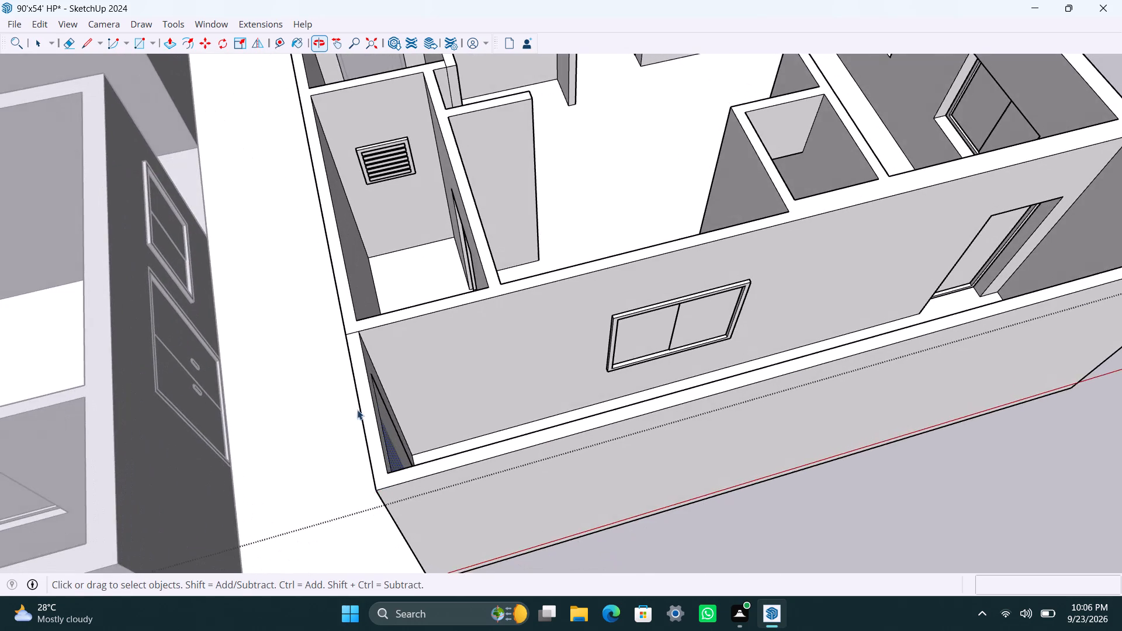
scroll(363, 383, "up", 3)
middle_click_drag(412, 424, 643, 411)
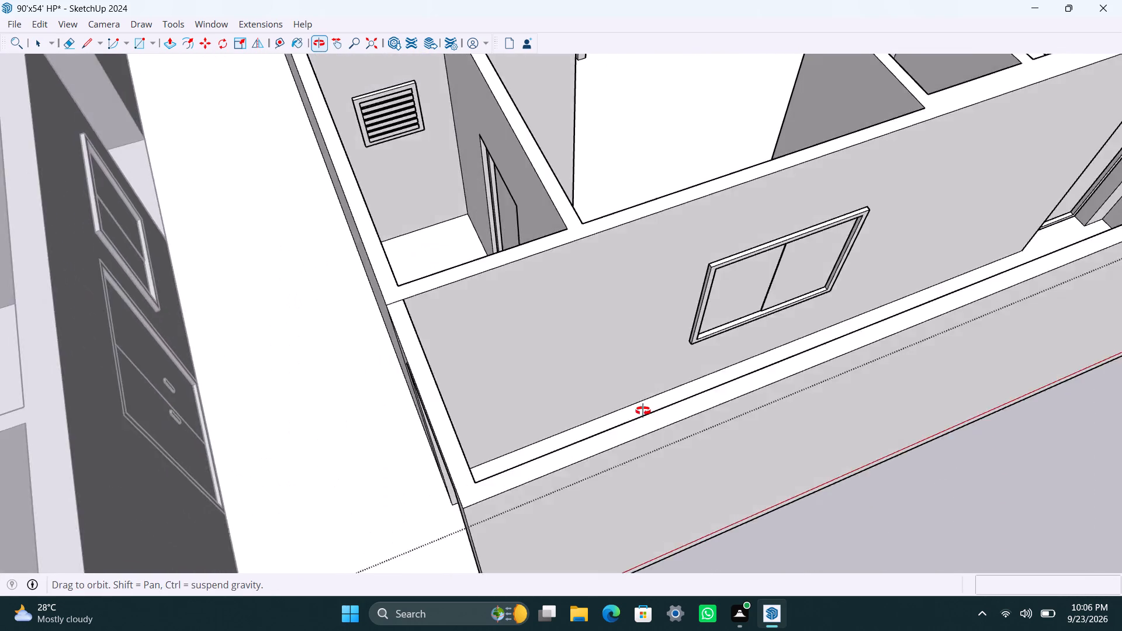
middle_click_drag(643, 411, 802, 425)
scroll(779, 405, "down", 3)
middle_click_drag(610, 375, 511, 463, "shift")
scroll(855, 506, "up", 2)
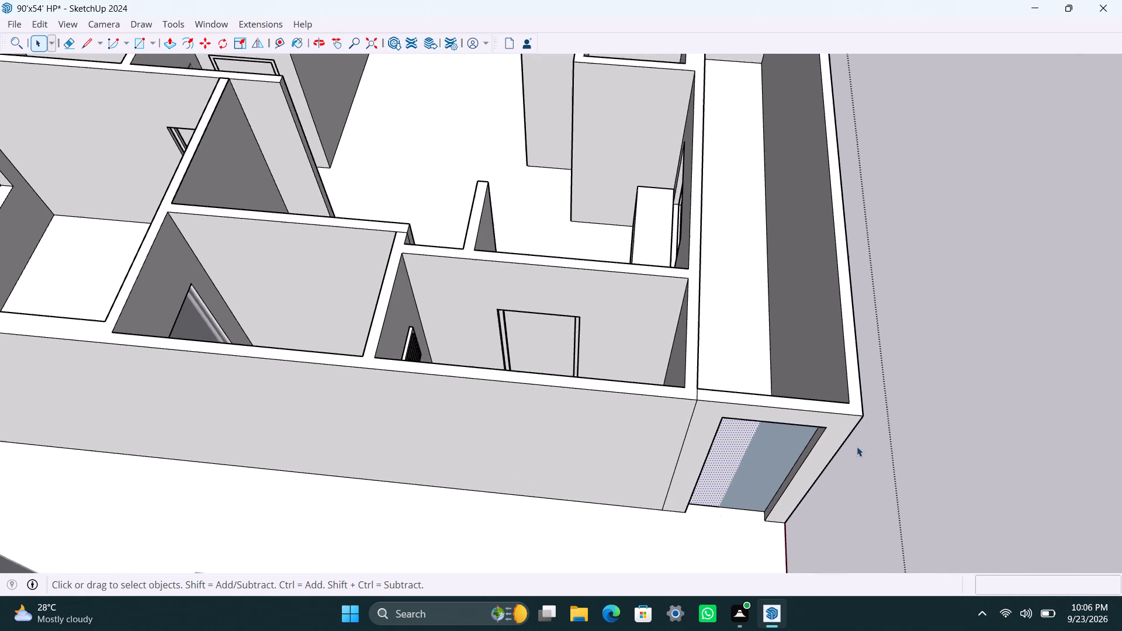
scroll(856, 418, "up", 2)
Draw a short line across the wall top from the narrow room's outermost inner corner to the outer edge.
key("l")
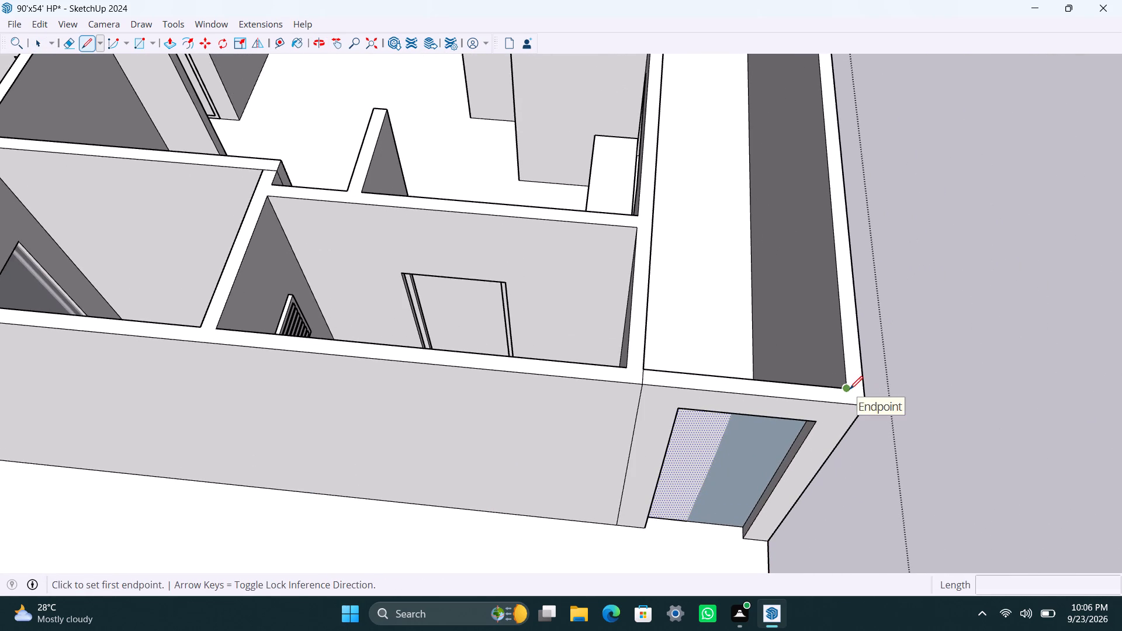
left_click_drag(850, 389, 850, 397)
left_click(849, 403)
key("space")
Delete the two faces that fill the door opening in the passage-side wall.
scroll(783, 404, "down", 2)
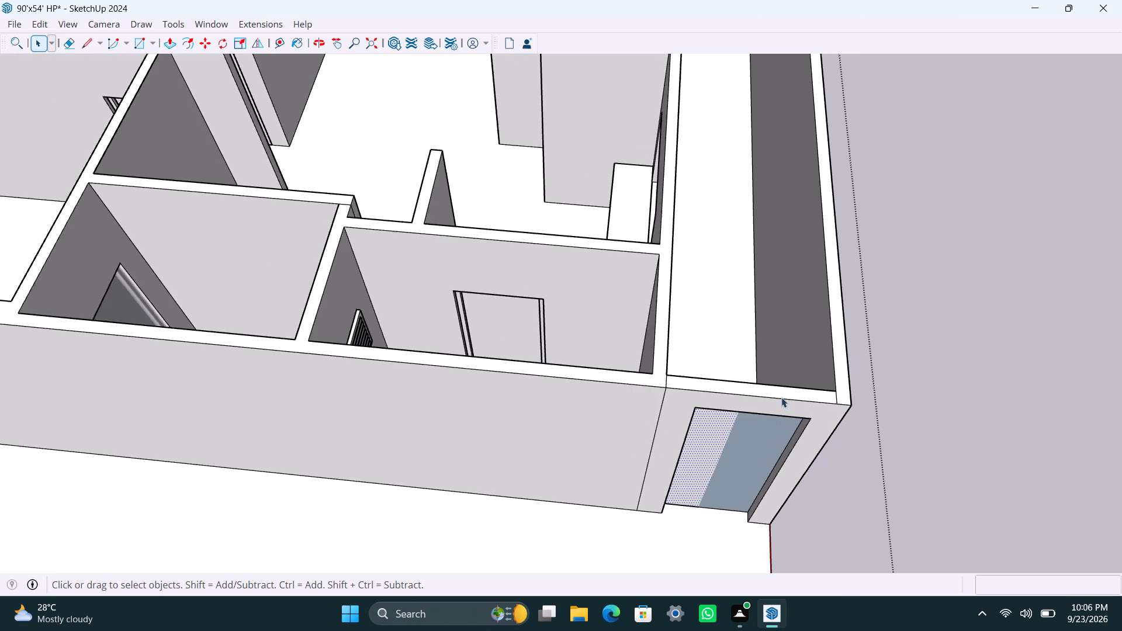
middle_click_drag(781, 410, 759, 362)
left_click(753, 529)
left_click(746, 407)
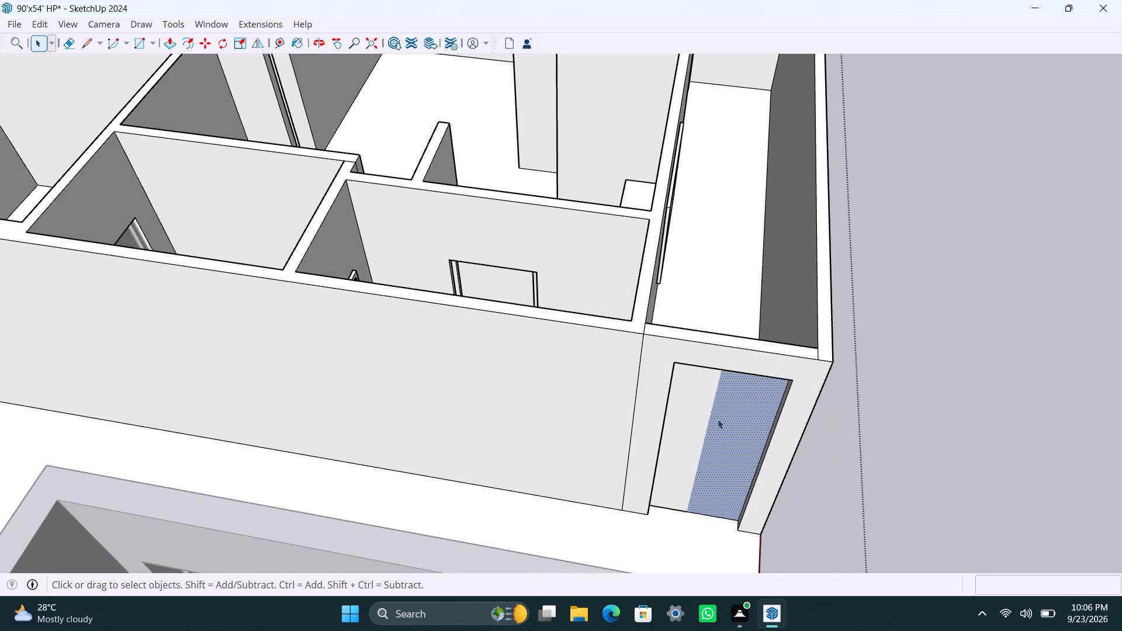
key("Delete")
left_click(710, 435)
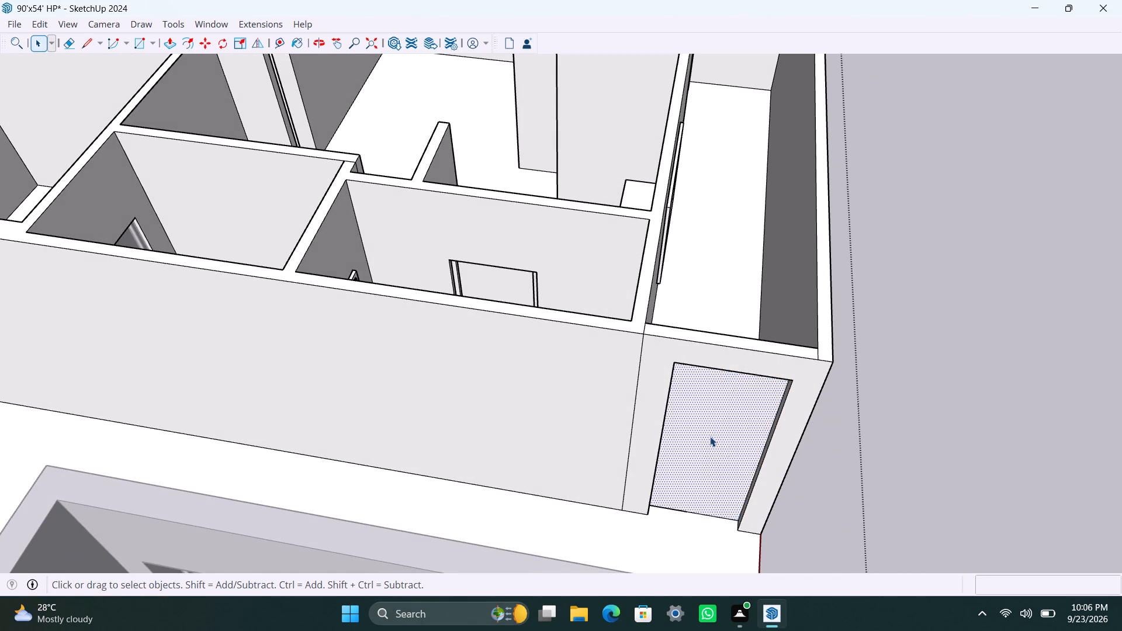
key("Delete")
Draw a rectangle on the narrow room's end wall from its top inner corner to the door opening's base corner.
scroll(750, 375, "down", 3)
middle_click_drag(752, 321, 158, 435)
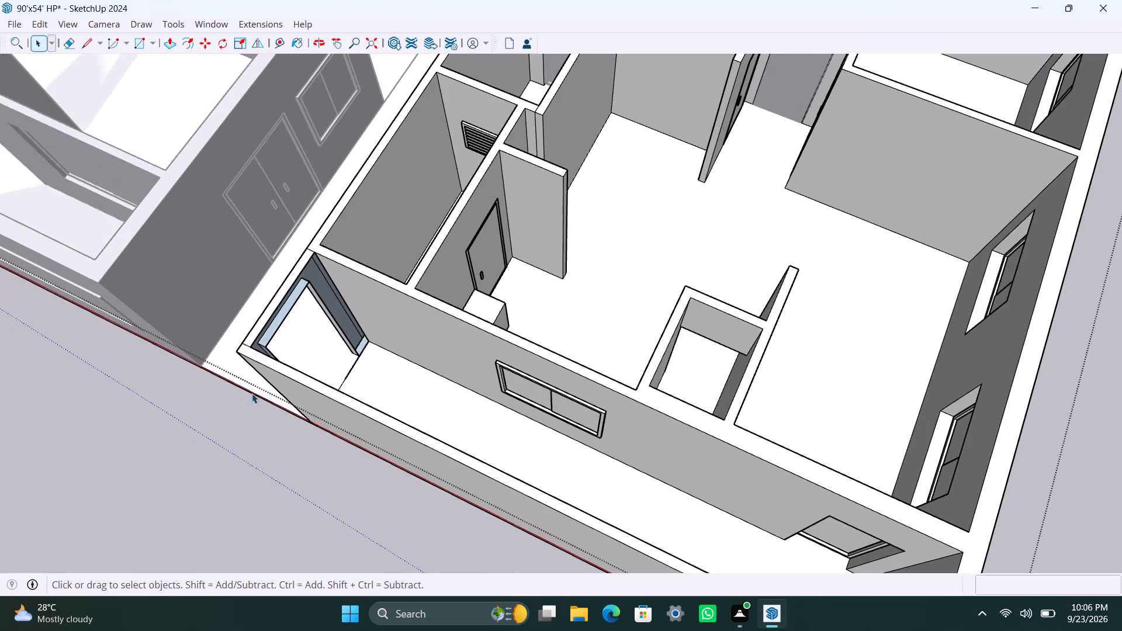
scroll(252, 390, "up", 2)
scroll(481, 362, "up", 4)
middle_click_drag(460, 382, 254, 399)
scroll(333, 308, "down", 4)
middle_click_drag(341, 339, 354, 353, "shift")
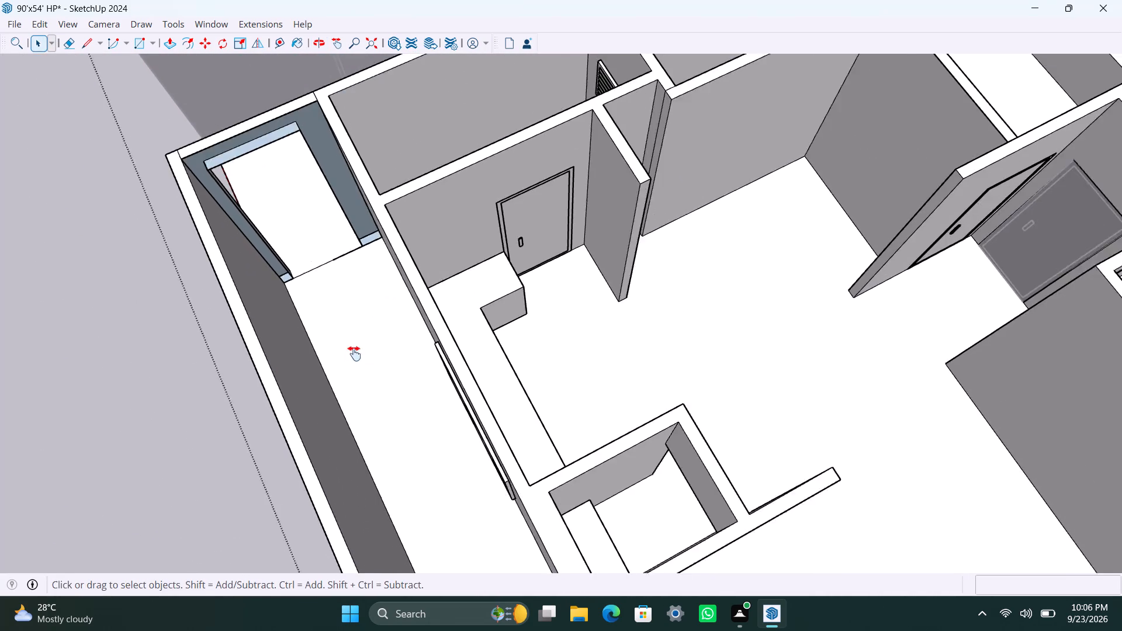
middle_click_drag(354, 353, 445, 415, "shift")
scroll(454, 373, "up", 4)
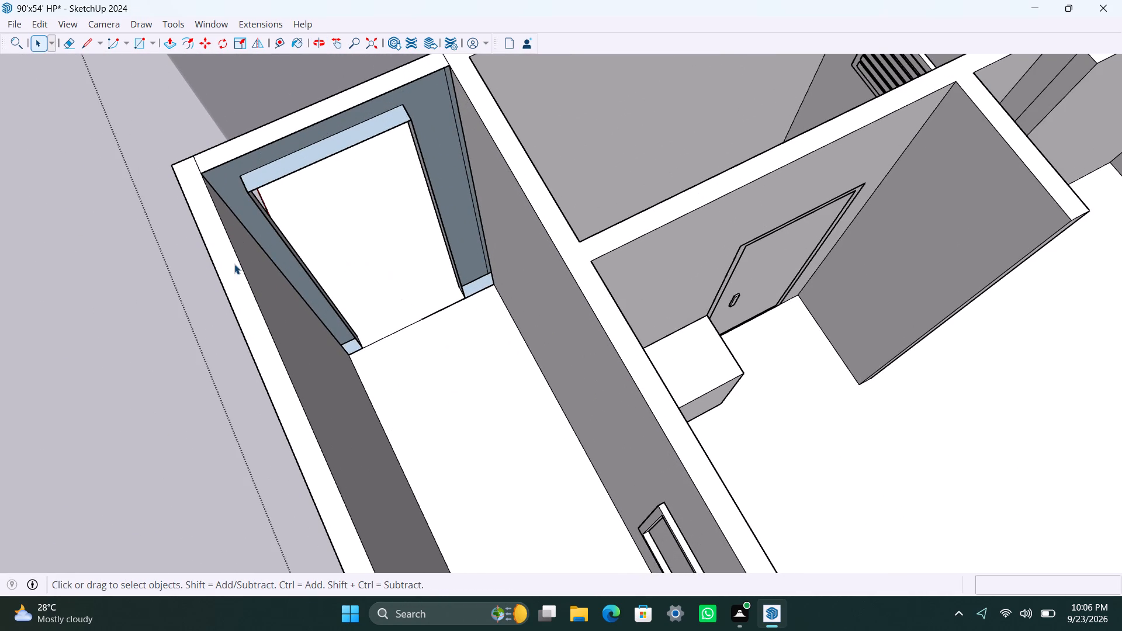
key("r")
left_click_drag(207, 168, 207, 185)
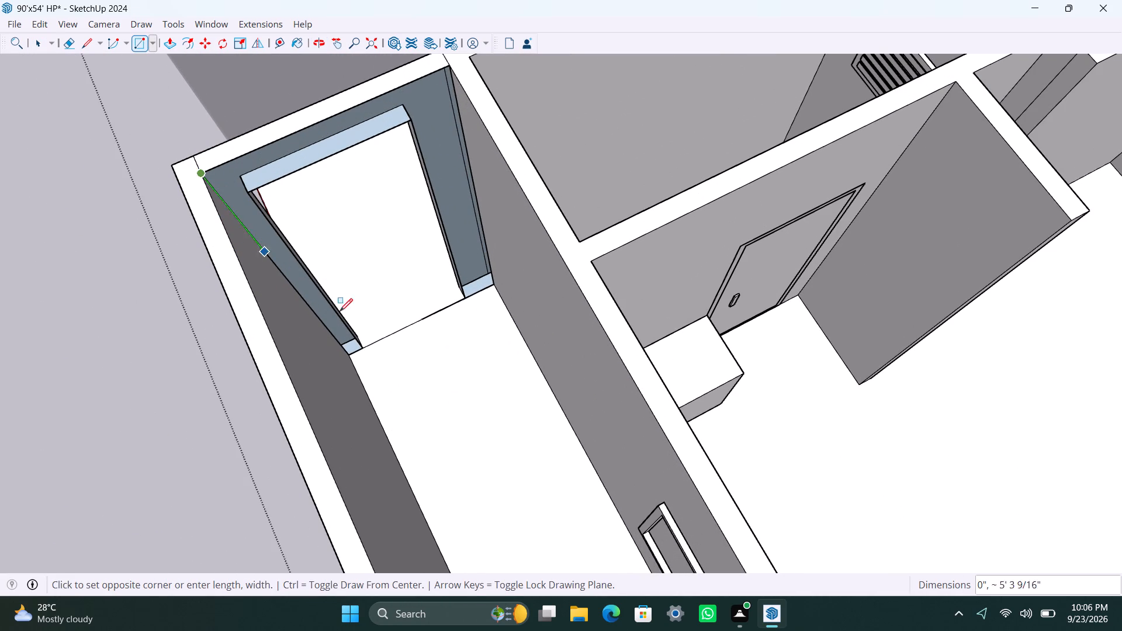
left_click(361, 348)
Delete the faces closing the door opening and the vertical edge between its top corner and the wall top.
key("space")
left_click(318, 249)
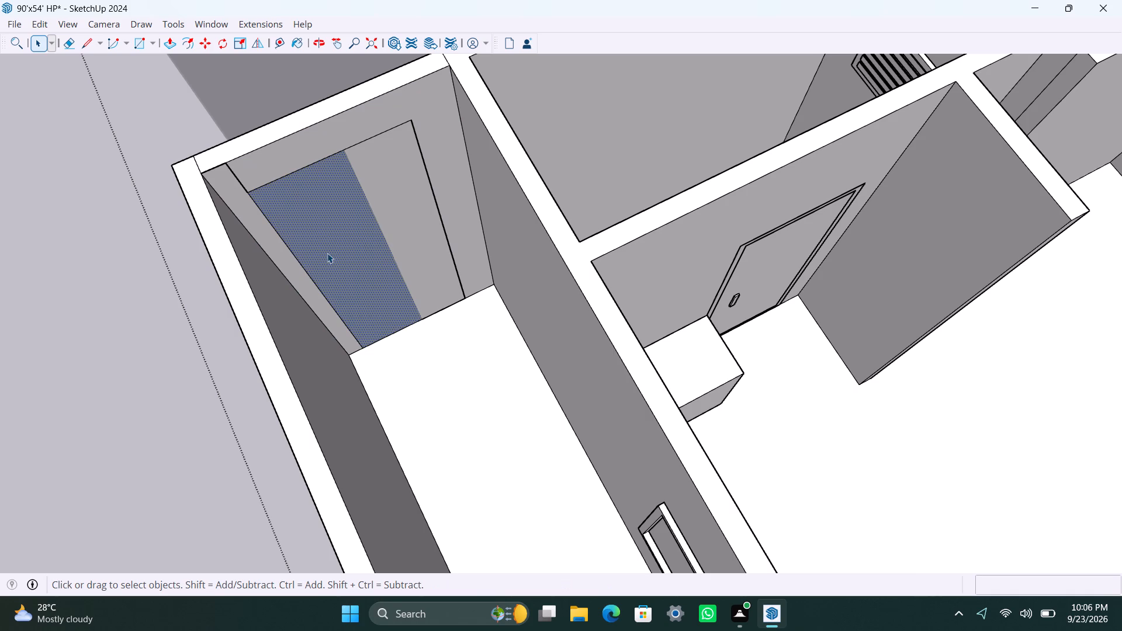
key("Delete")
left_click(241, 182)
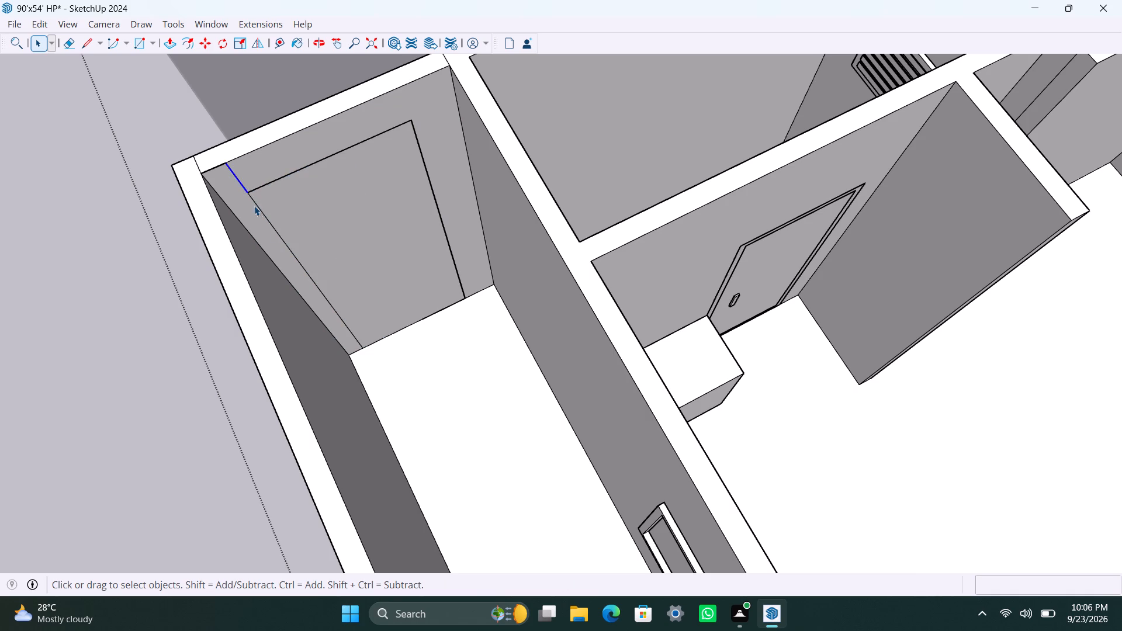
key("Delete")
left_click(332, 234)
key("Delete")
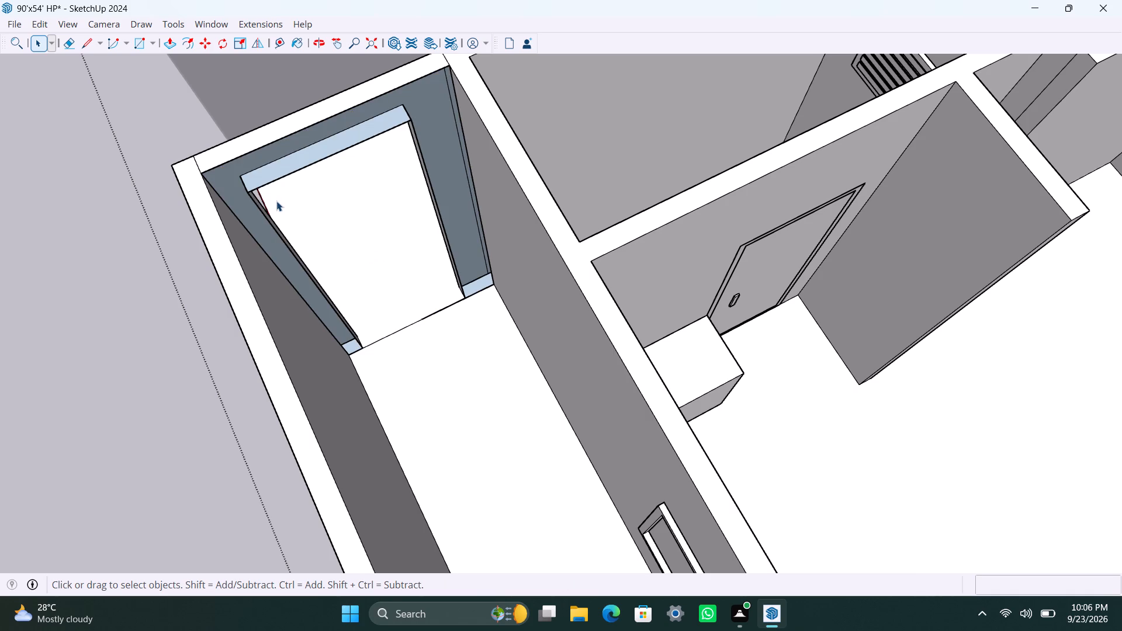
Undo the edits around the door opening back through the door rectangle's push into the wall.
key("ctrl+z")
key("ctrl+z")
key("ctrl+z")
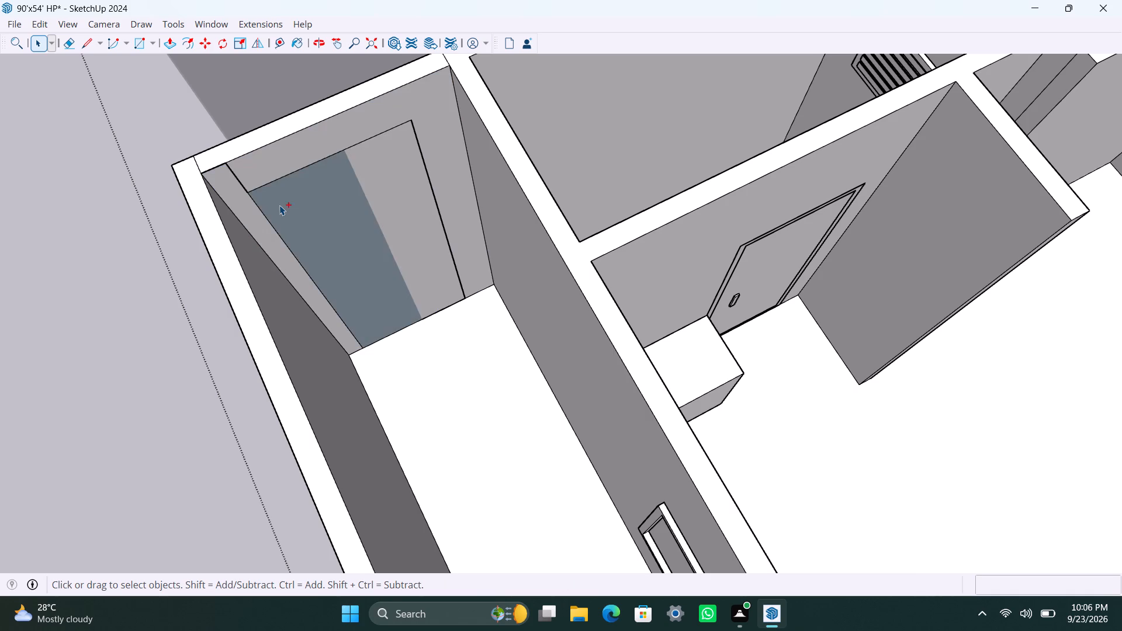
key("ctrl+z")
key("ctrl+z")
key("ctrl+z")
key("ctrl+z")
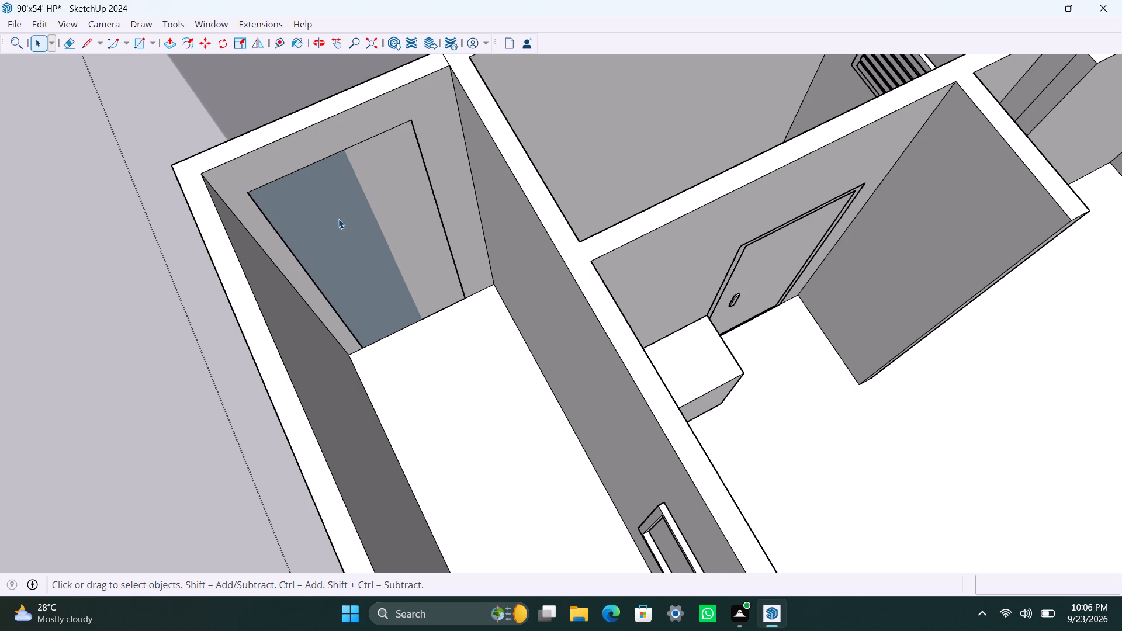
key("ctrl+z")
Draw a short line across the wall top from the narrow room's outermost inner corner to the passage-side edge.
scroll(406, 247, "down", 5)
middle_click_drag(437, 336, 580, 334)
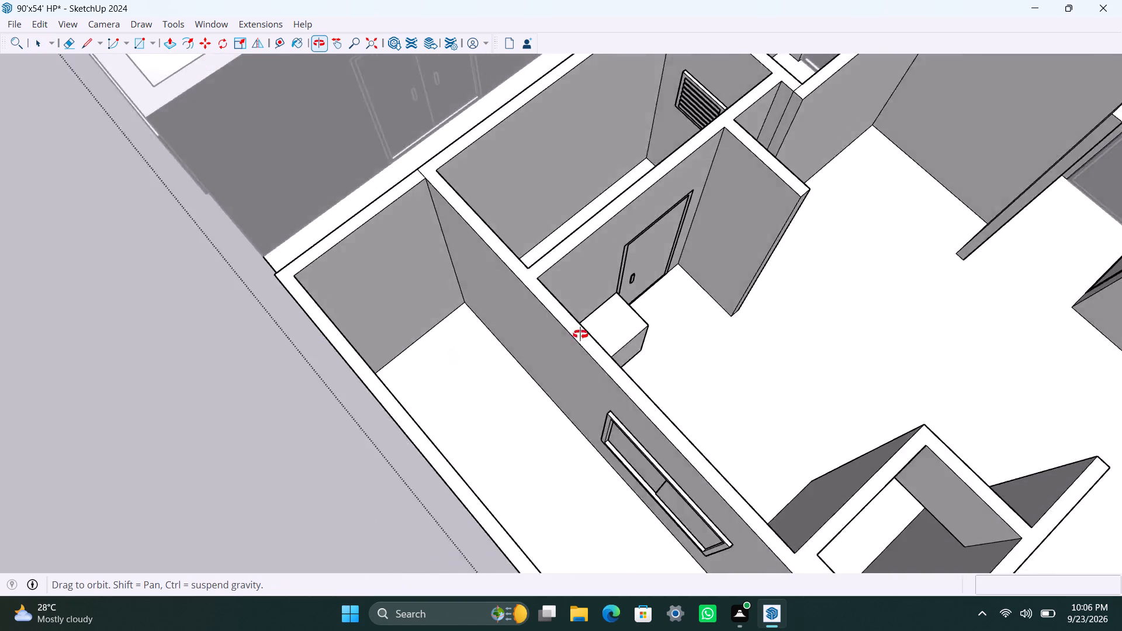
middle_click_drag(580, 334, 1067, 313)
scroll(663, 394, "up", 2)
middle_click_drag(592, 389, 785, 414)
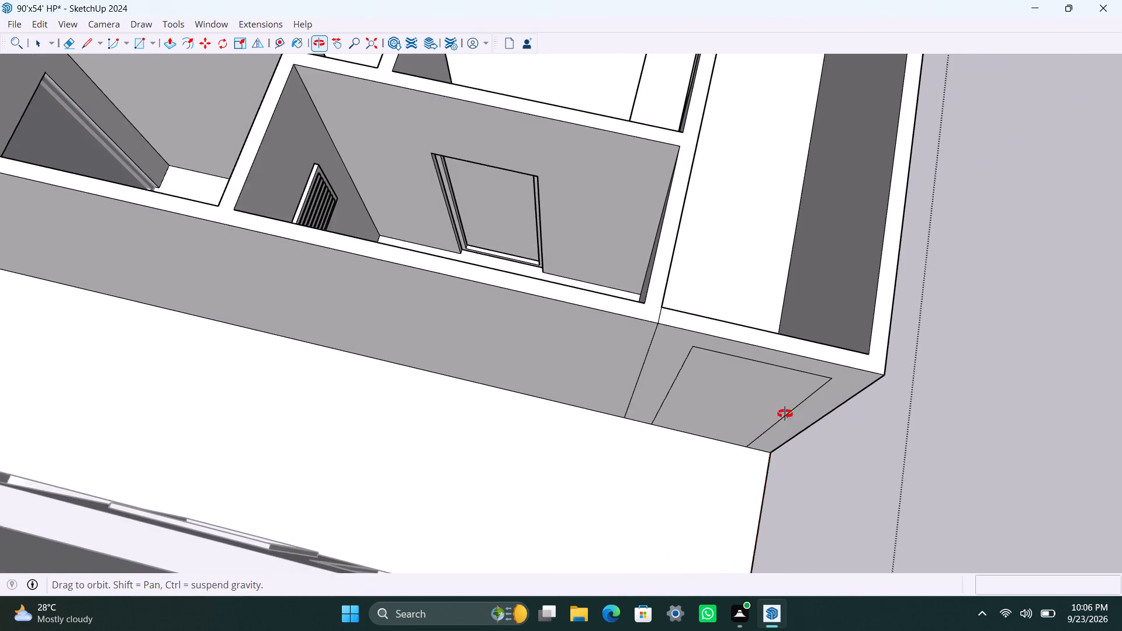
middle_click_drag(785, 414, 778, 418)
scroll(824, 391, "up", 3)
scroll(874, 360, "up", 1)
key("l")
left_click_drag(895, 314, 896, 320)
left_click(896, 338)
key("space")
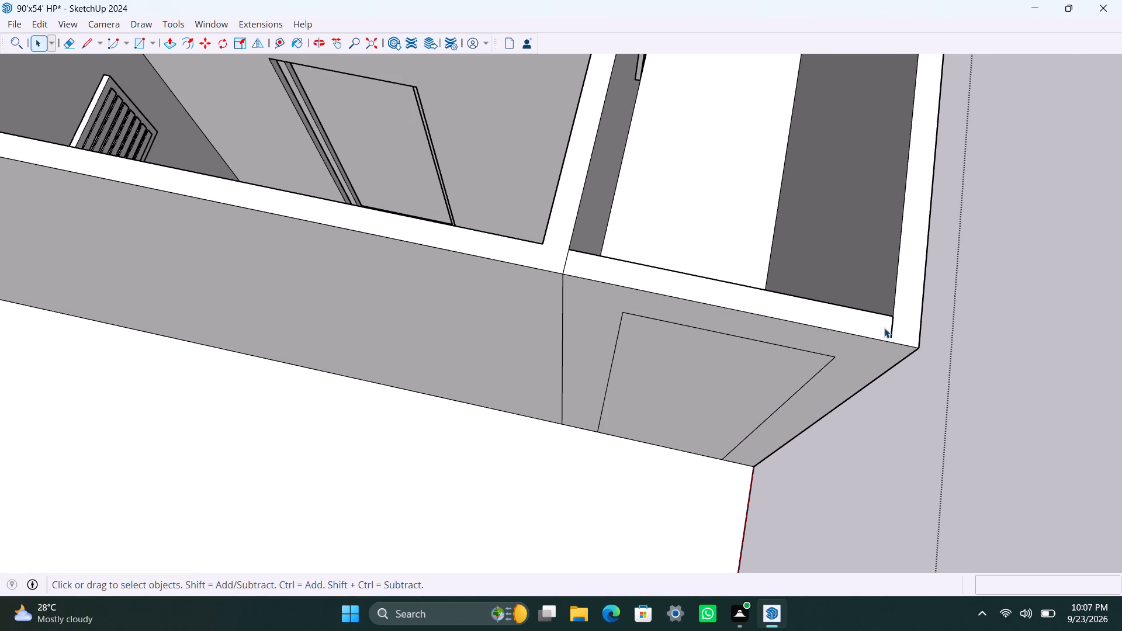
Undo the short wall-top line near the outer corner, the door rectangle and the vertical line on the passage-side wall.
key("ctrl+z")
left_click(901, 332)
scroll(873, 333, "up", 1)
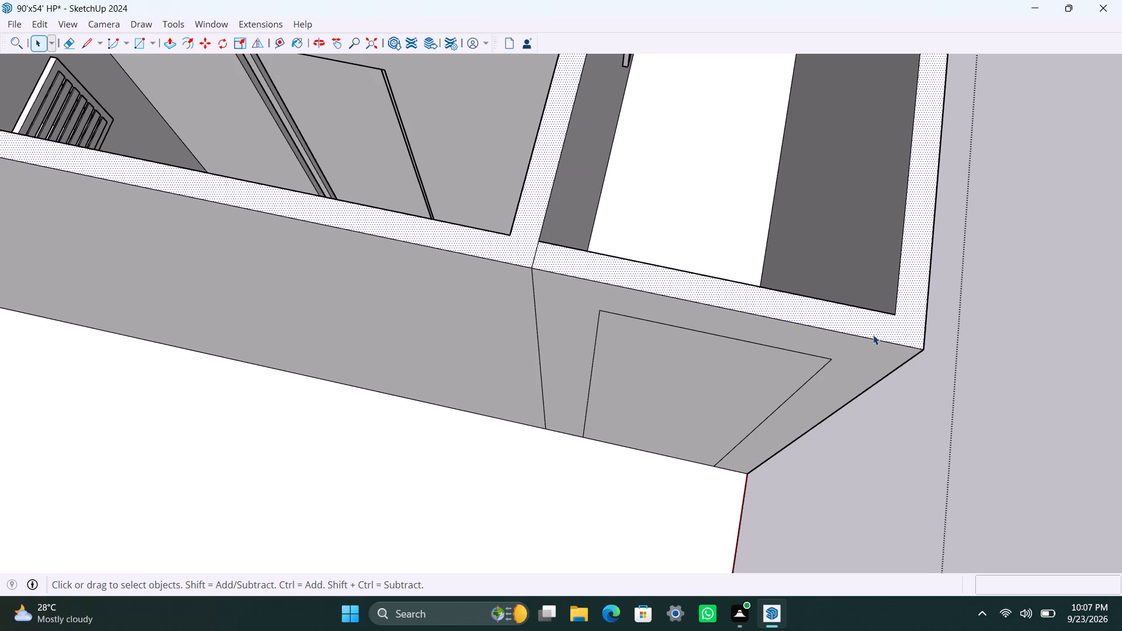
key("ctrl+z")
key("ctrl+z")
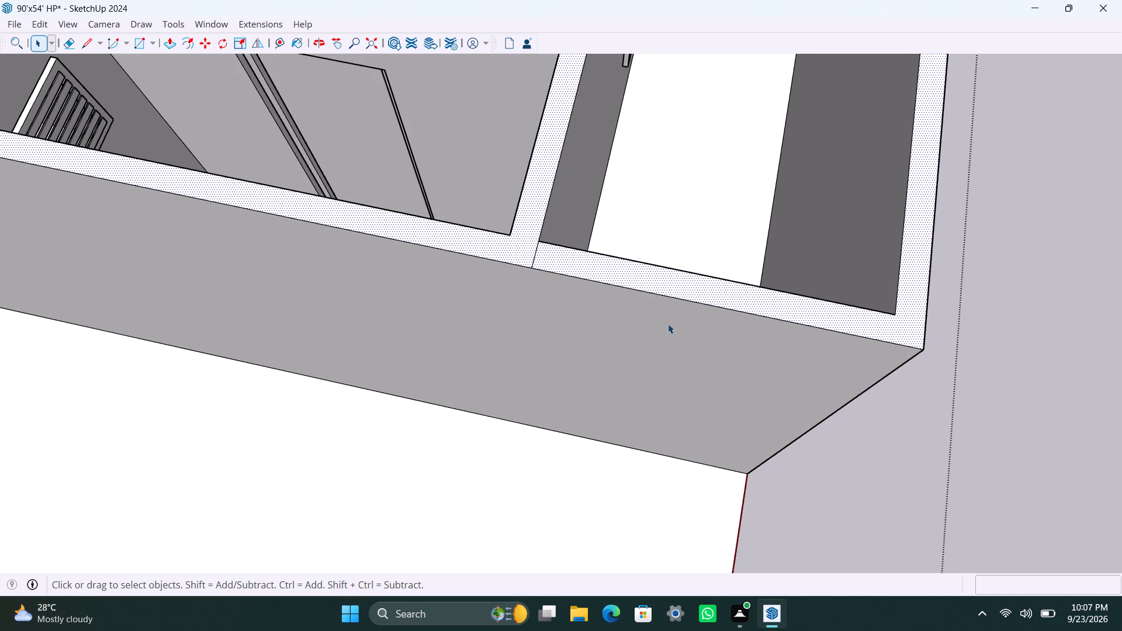
Undo the last wall-top line and draw short lines across the wall top at both inner corners of the narrow passage's end wall.
key("ctrl+z")
key("l")
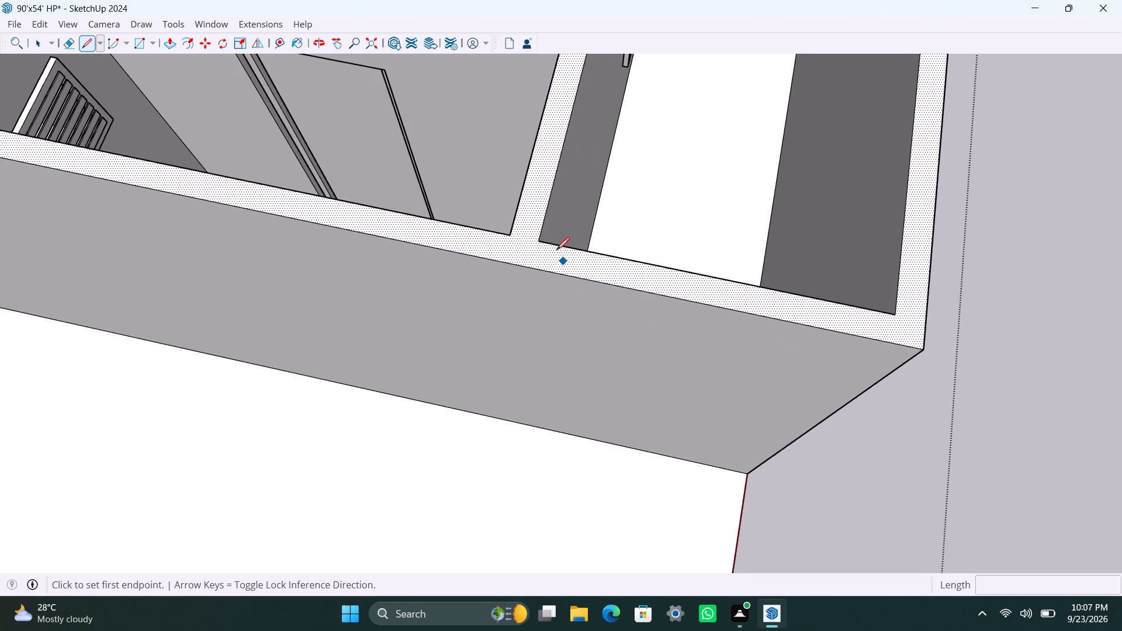
left_click(535, 242)
left_click(534, 270)
left_click(896, 314)
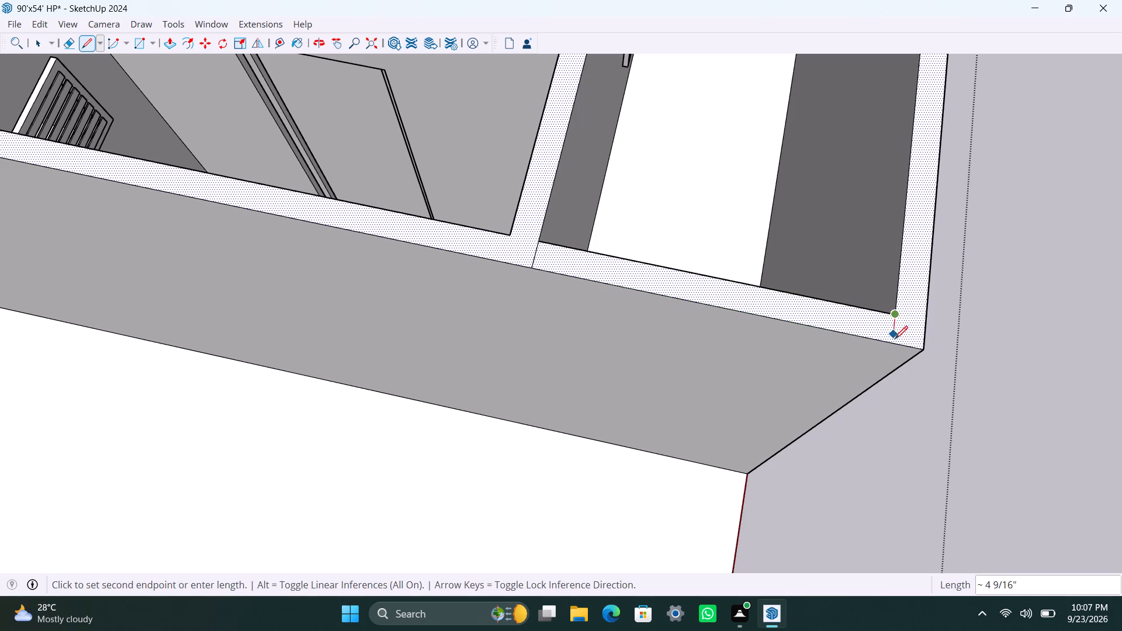
left_click(894, 340)
Push the wall-top strip between the two short lines down to the floor to open the passage end.
key("space")
left_click(852, 325)
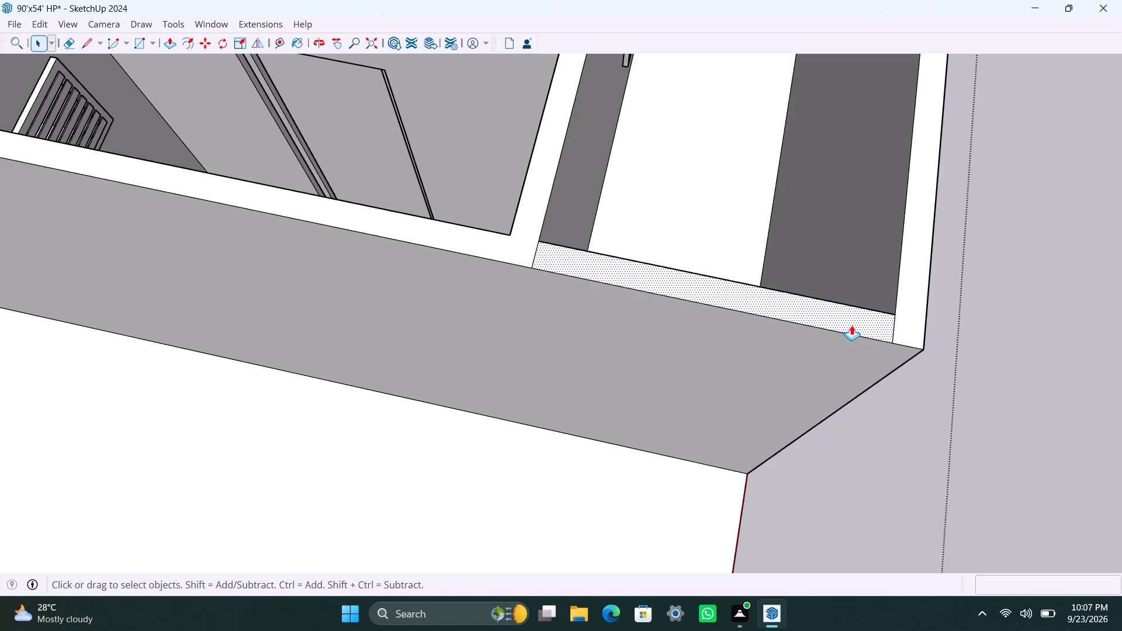
key("p")
left_click_drag(851, 324, 744, 479)
Delete the three leftover edges on both side walls and the floor at the opened passage end.
key("space")
scroll(776, 423, "up", 3)
left_click(776, 415)
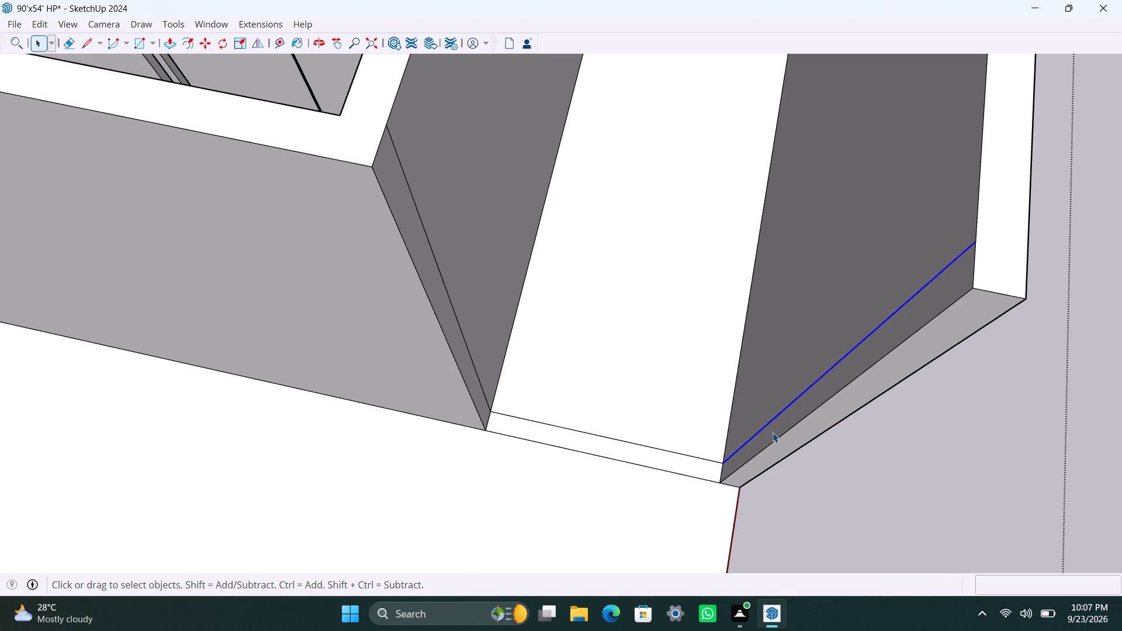
key("Delete")
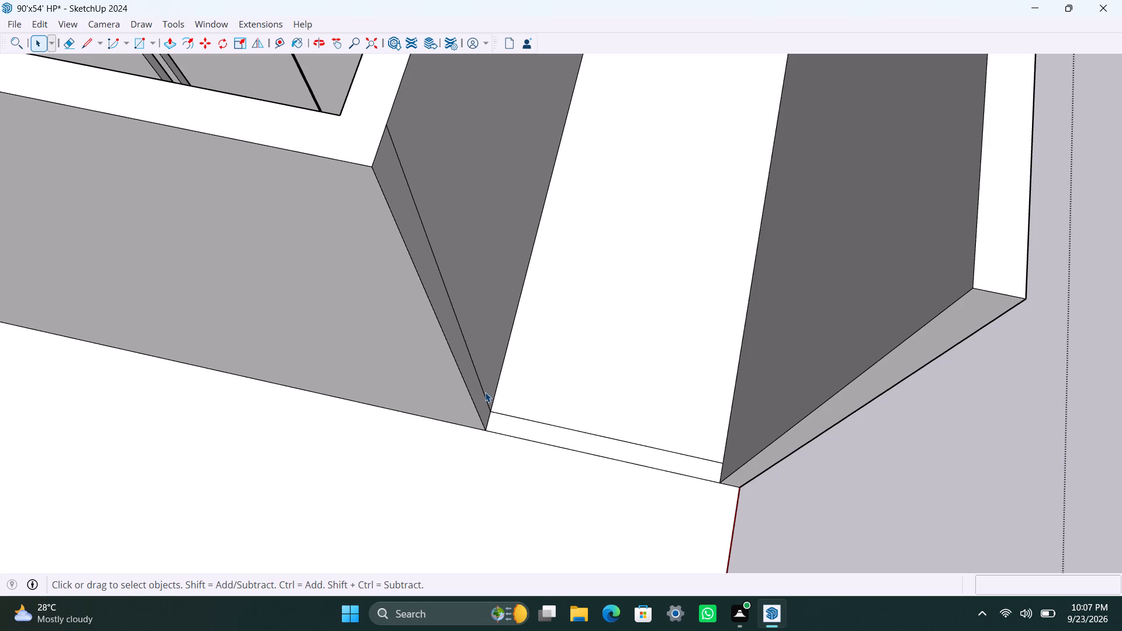
left_click(485, 392)
key("Delete")
left_click(540, 421)
key("Delete")
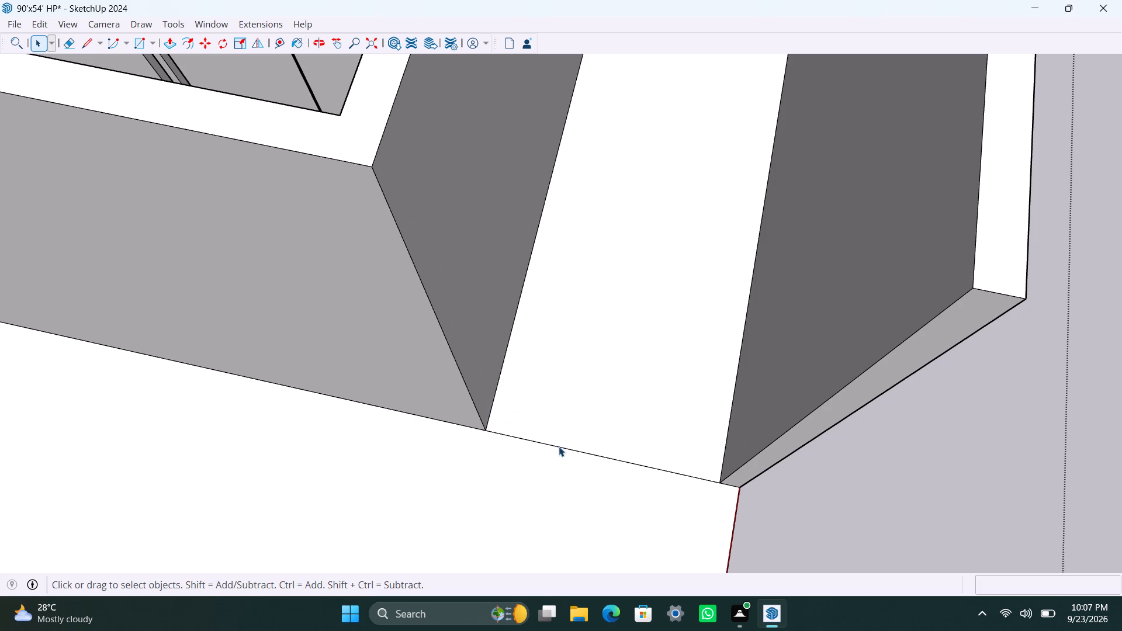
Save the model.
scroll(606, 428, "down", 10)
key("ctrl+s")
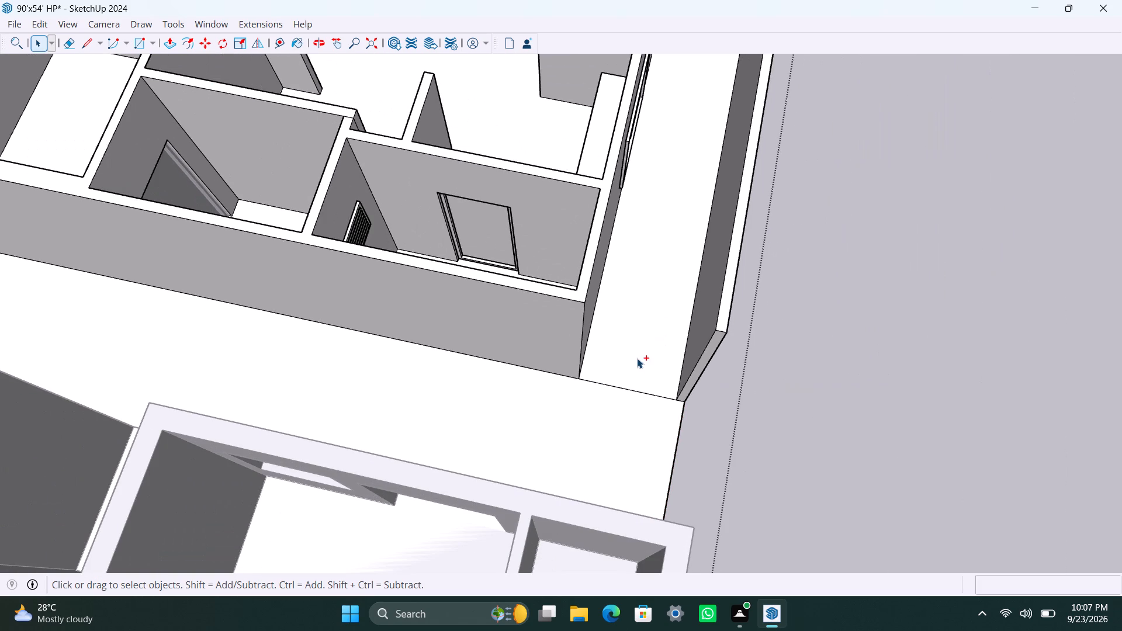
Delete the framed door with handle from the corner room's wall facing the long outer strip.
scroll(712, 353, "down", 6)
middle_click_drag(809, 415, 288, 283)
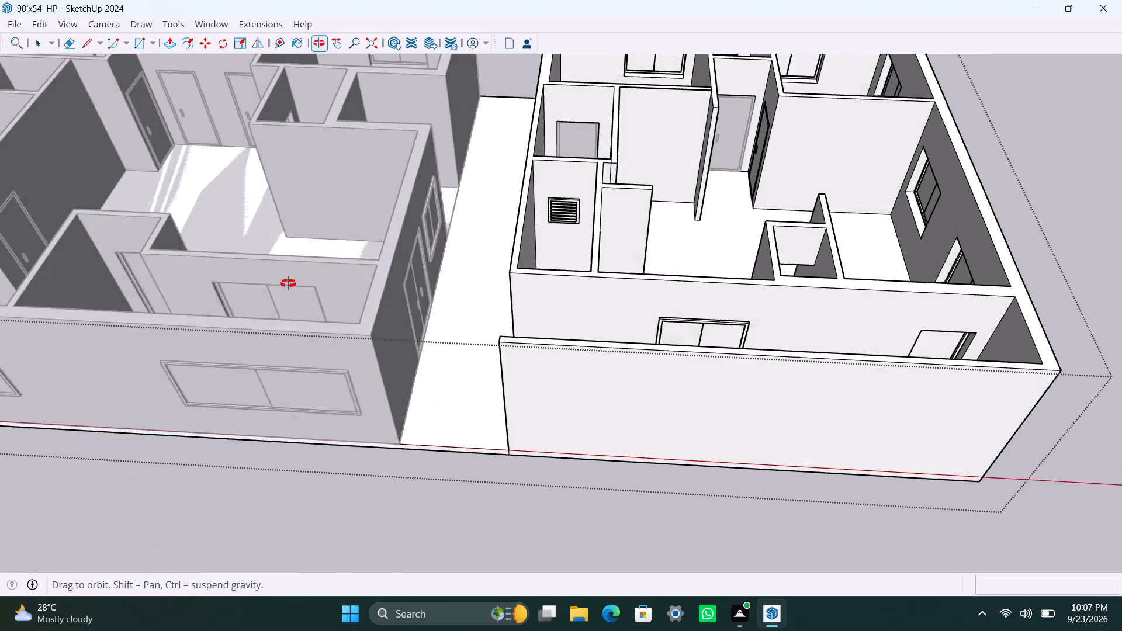
middle_click_drag(288, 283, 289, 286)
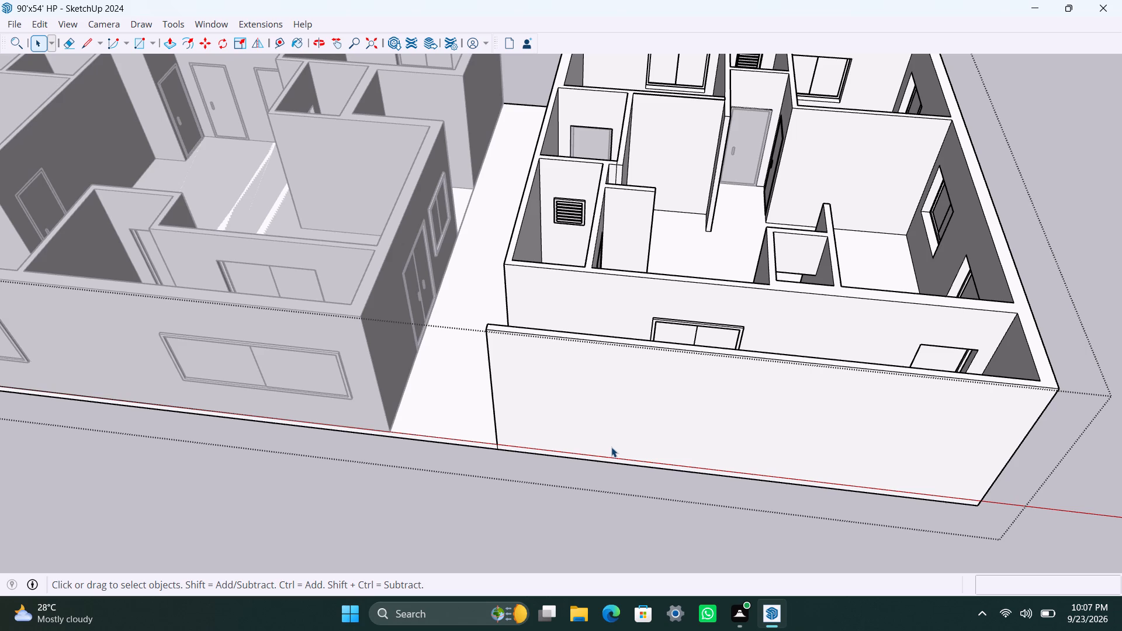
left_click(787, 542)
scroll(865, 438, "up", 3)
middle_click_drag(889, 403, 875, 528)
scroll(874, 528, "up", 4)
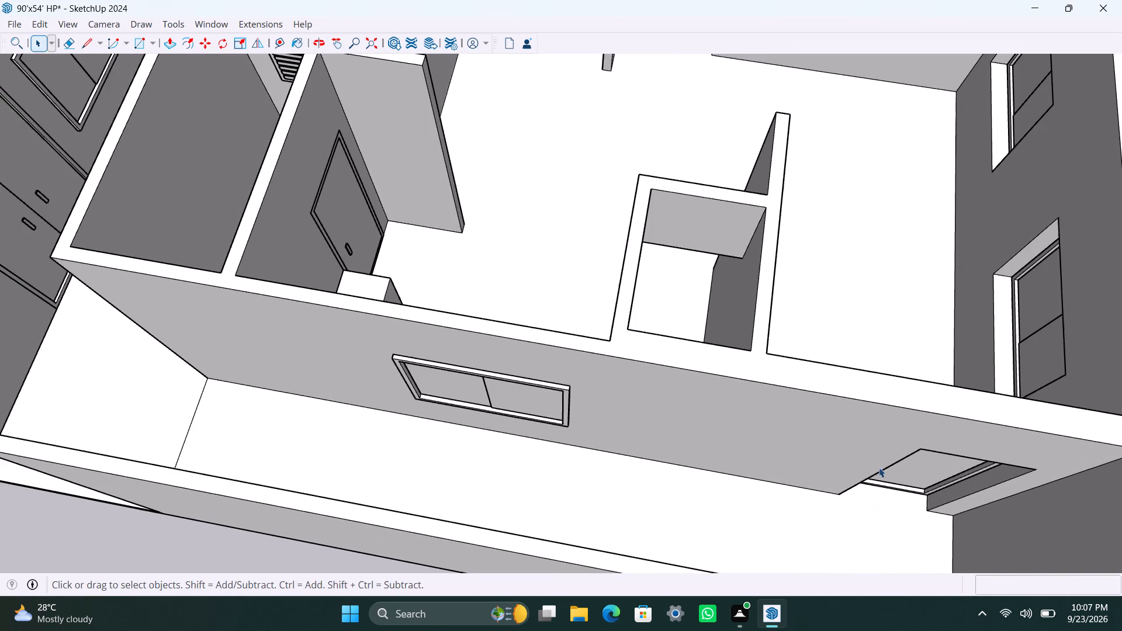
middle_click_drag(878, 466, 587, 394, "shift")
scroll(659, 351, "down", 4)
middle_click_drag(680, 353, 462, 425)
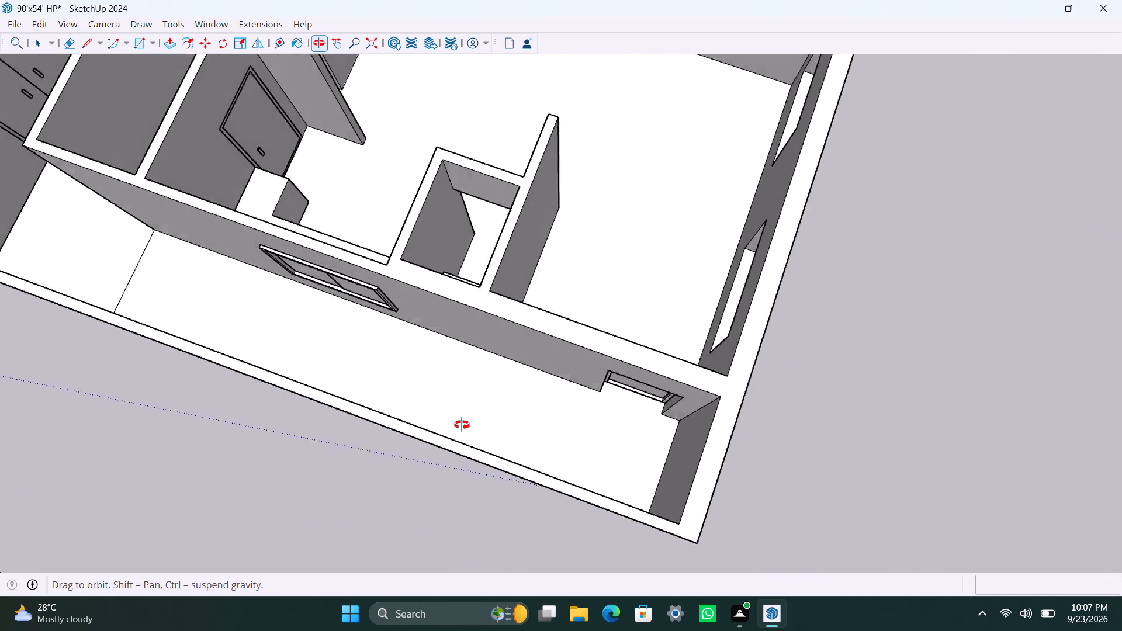
middle_click_drag(462, 425, 13, 340)
scroll(552, 483, "up", 3)
middle_click_drag(576, 443, 310, 414)
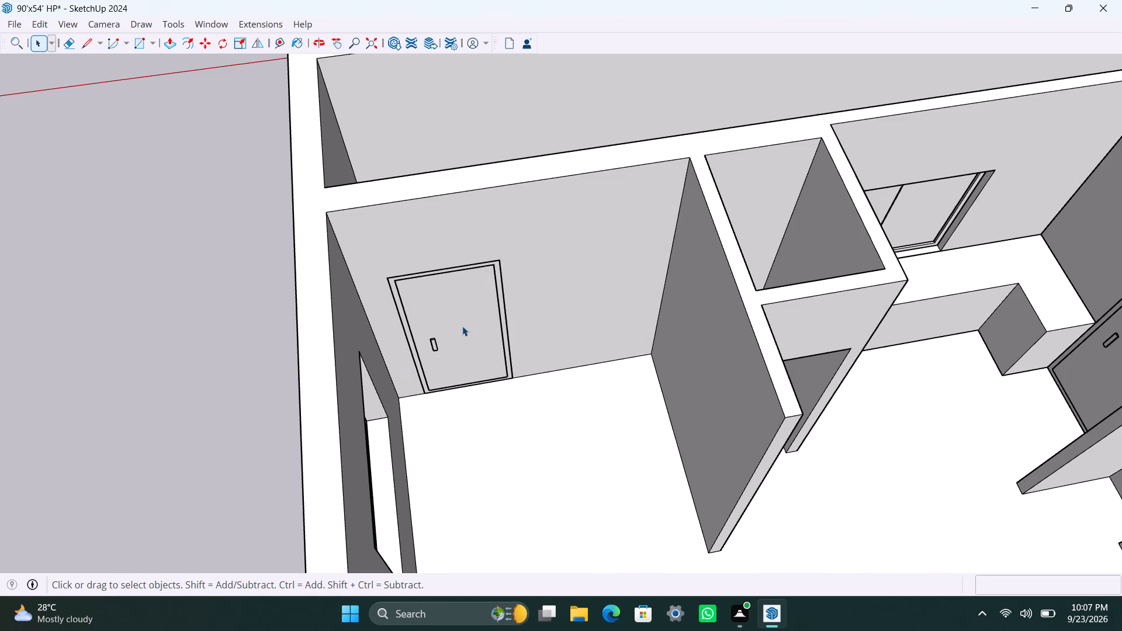
left_click(463, 322)
double_click(461, 321)
left_click(458, 317)
key("Delete")
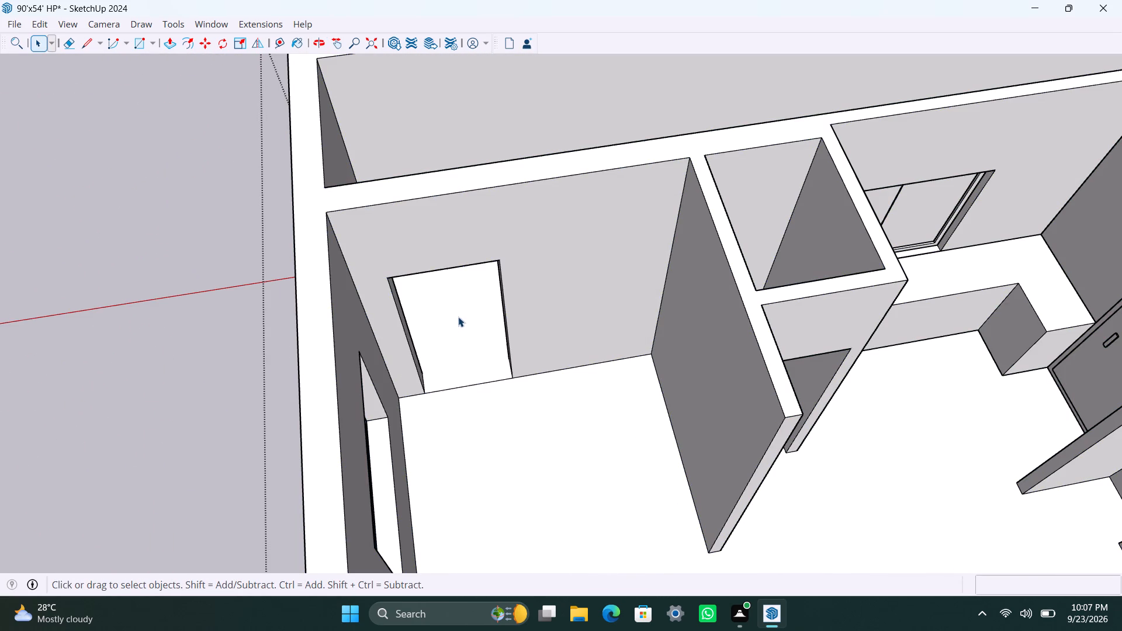
Draw a rectangle filling the emptied door opening on the long outer strip's side and make it a group.
scroll(482, 355, "up", 3)
middle_click_drag(486, 363, 576, 361)
scroll(570, 352, "up", 2)
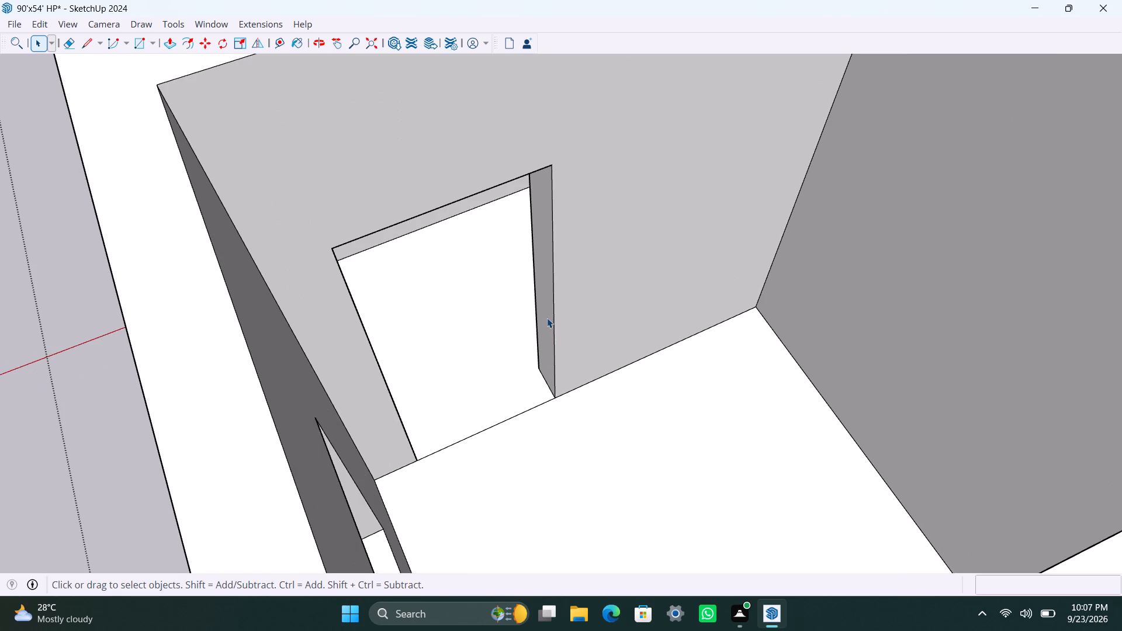
scroll(521, 425, "down", 3)
middle_click_drag(467, 435, 277, 470)
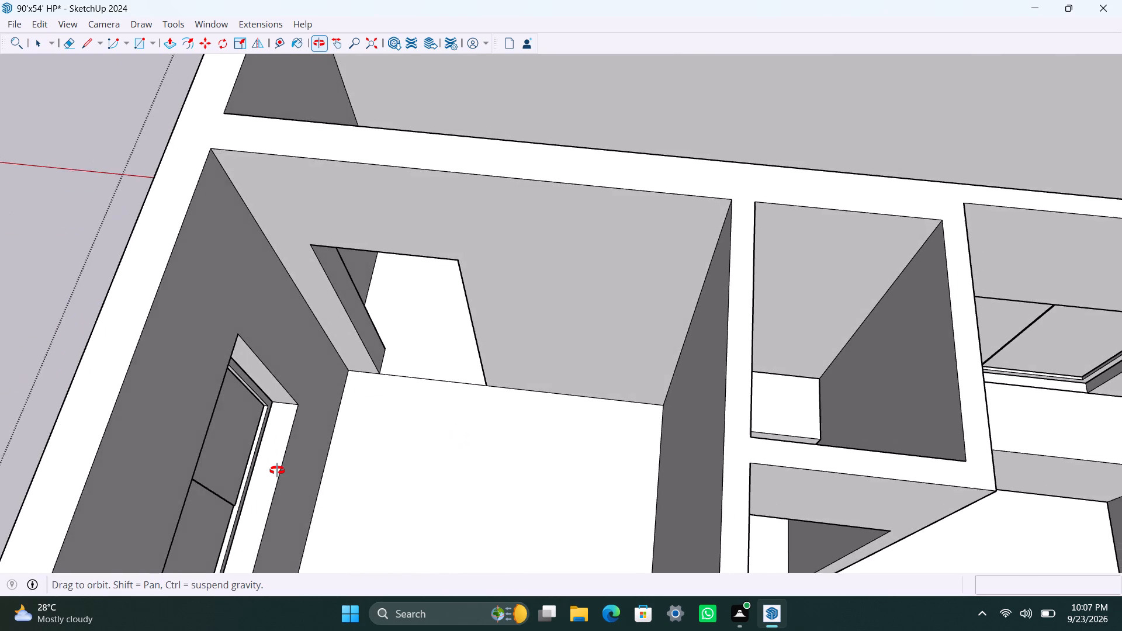
middle_click_drag(277, 470, 295, 459)
scroll(378, 391, "up", 2)
scroll(377, 398, "down", 4)
middle_click_drag(374, 435, 610, 488)
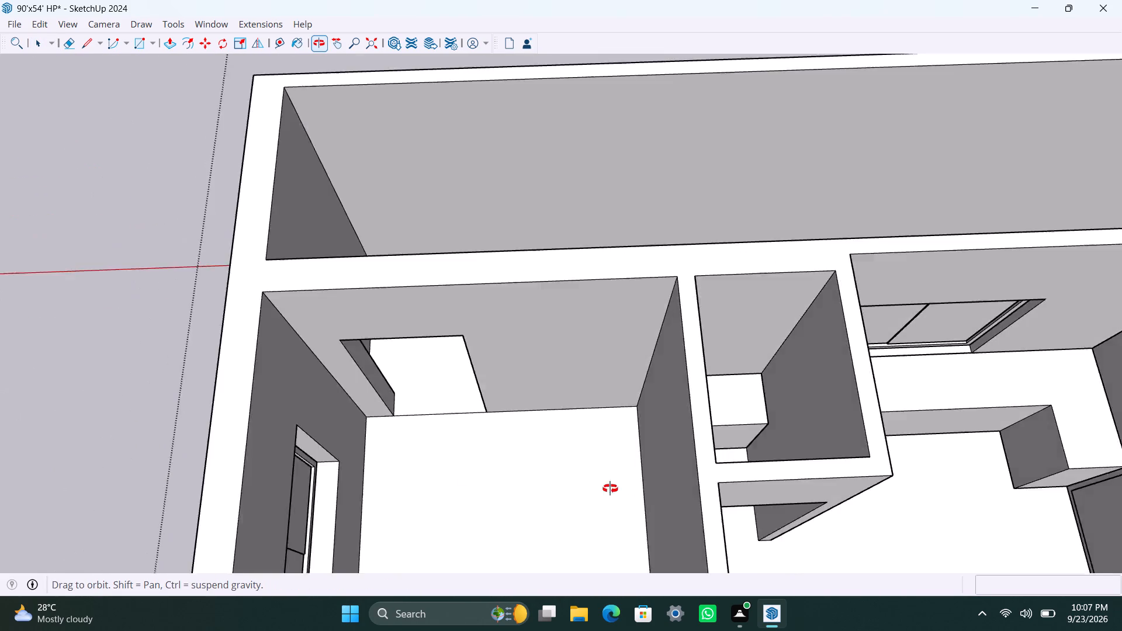
middle_click_drag(610, 488, 1117, 493)
scroll(715, 344, "up", 3)
middle_click_drag(711, 366, 899, 361)
scroll(549, 220, "down", 3)
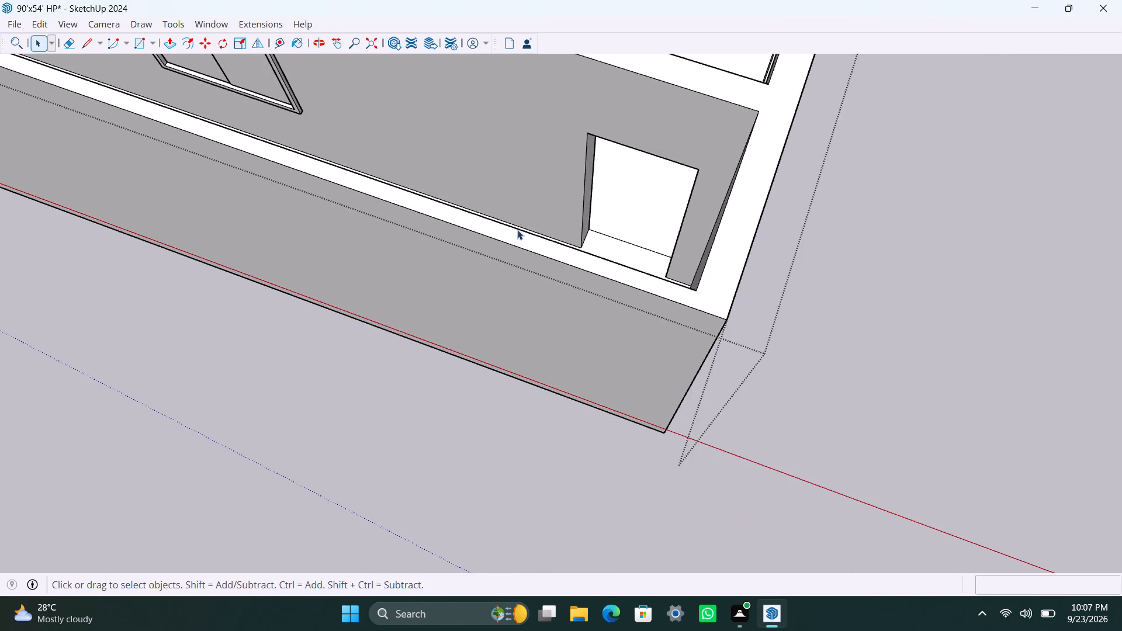
middle_click_drag(517, 230, 550, 398, "shift")
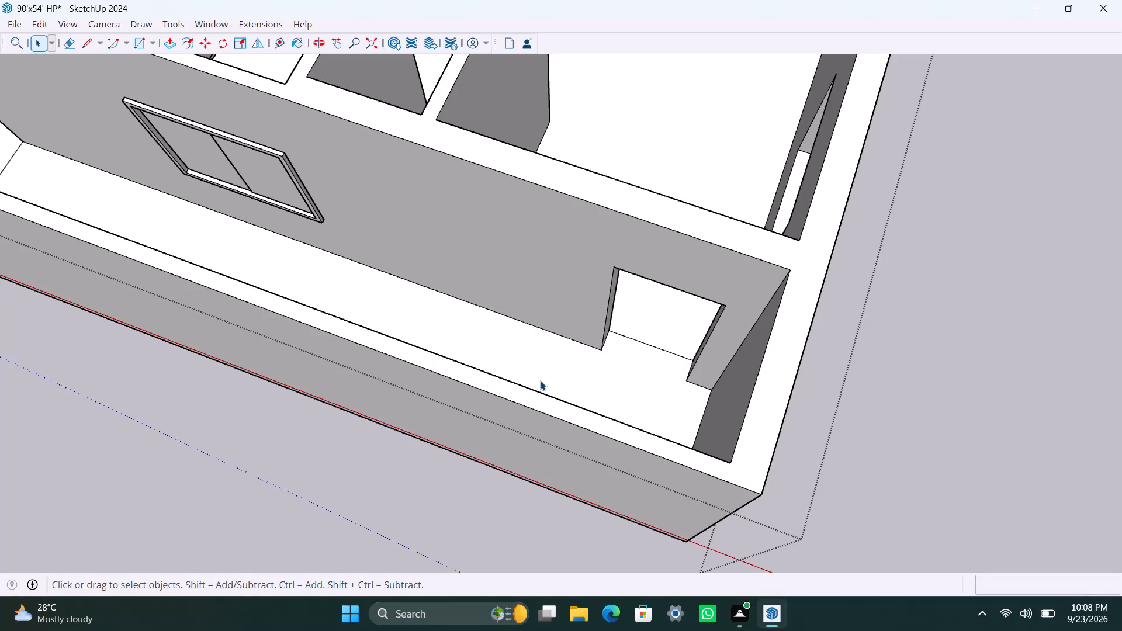
scroll(548, 404, "up", 1)
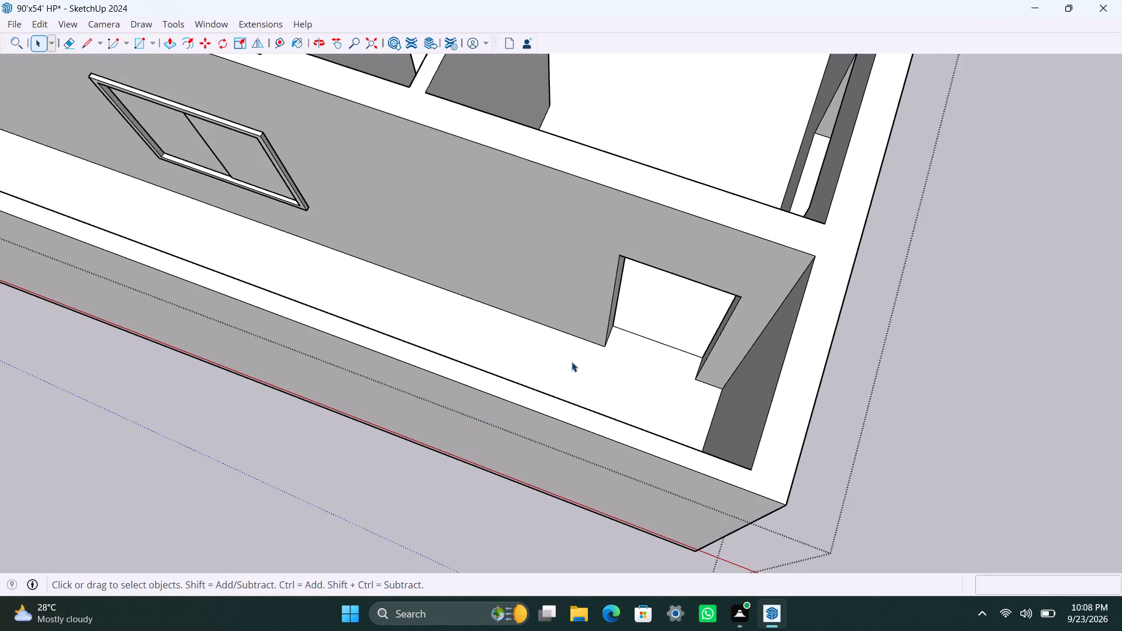
scroll(581, 362, "up", 4)
scroll(610, 355, "down", 3)
middle_click_drag(595, 409, 649, 397)
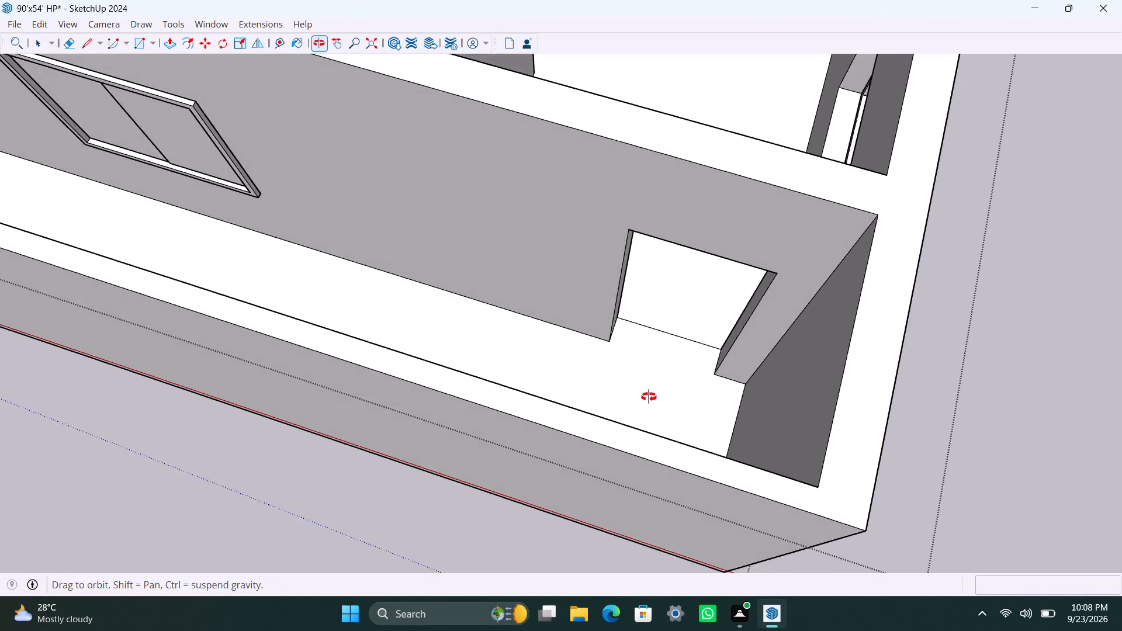
middle_click_drag(649, 397, 650, 396)
scroll(638, 338, "up", 2)
middle_click_drag(632, 338, 577, 412, "shift")
scroll(591, 408, "up", 2)
middle_click_drag(564, 408, 581, 361)
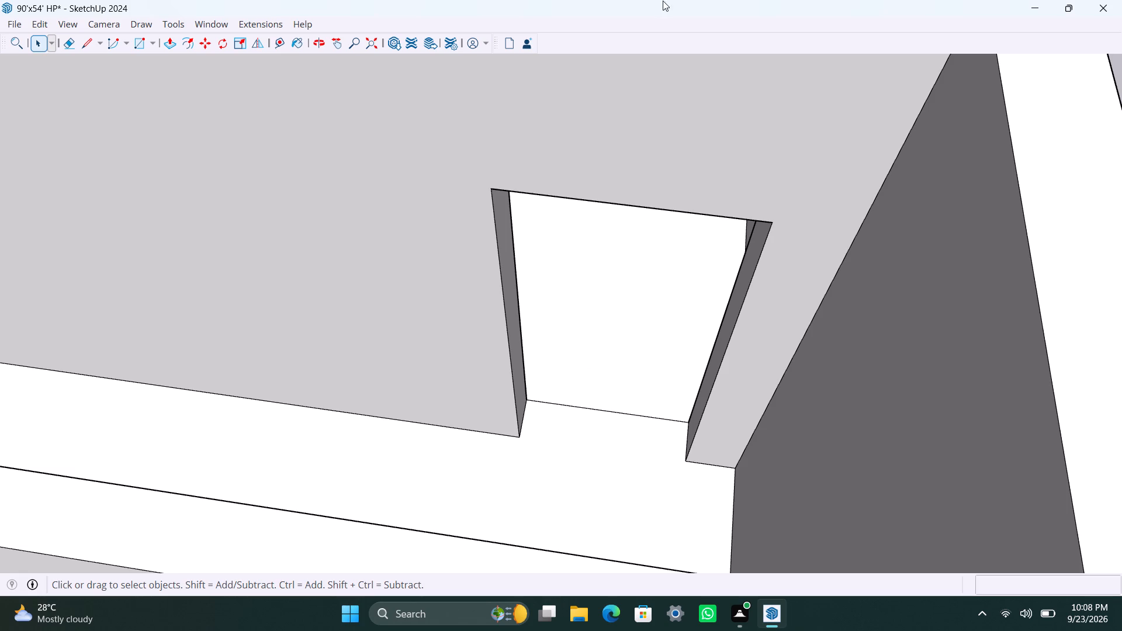
key("r")
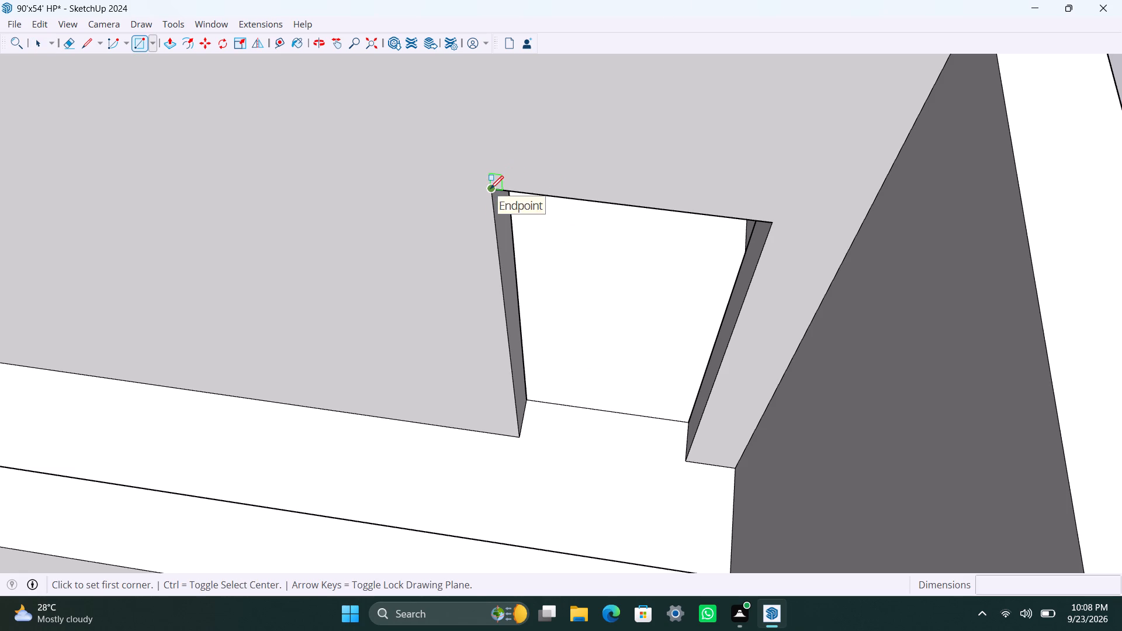
left_click_drag(490, 189, 495, 203)
left_click(686, 462)
key("space")
double_click(631, 410)
right_click(631, 410)
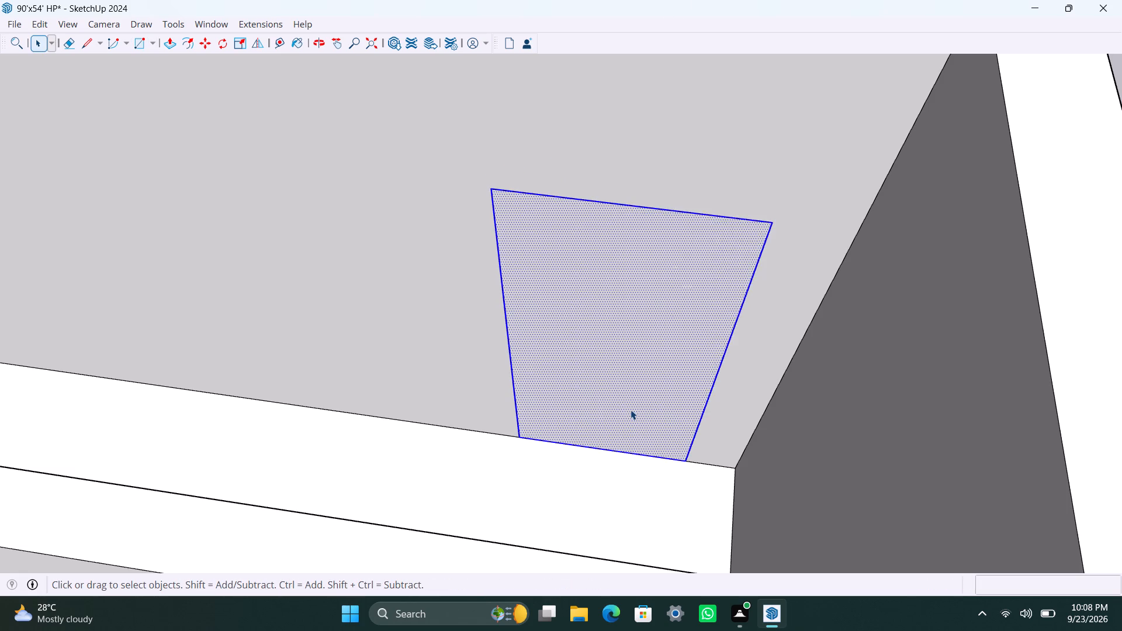
left_click(685, 200)
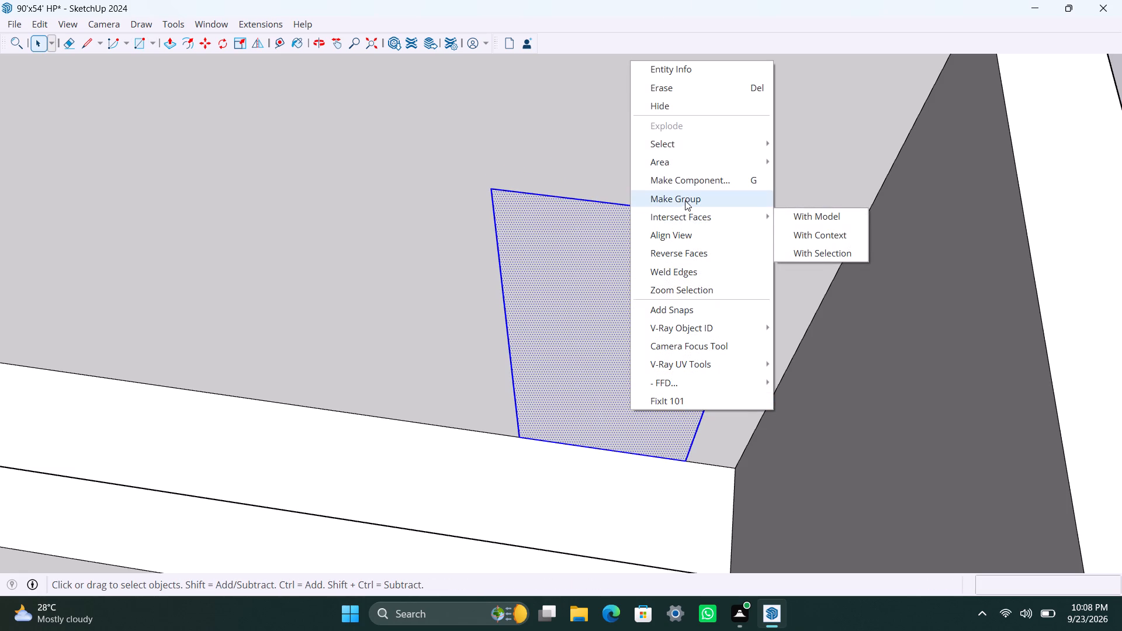
Inside the group, offset the door face inward by 2" and delete the inner face, leaving a frame outline.
scroll(661, 272, "up", 2)
double_click(541, 261)
left_click(525, 260)
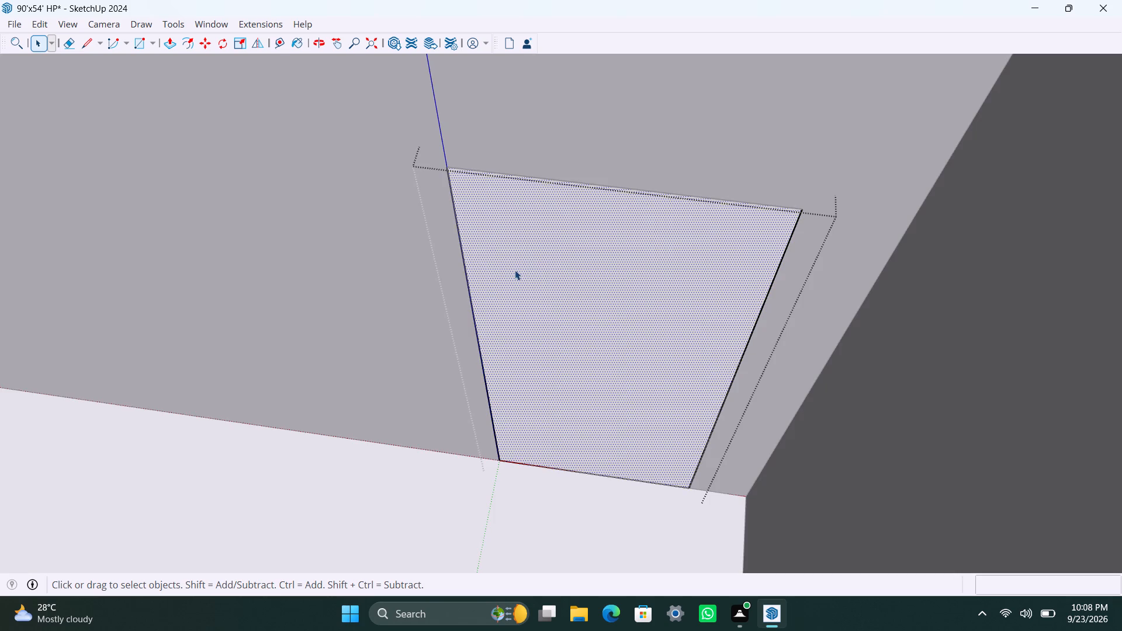
key("f")
left_click(503, 242)
key("2")
key("shift+quotedbl")
key("Return")
key("space")
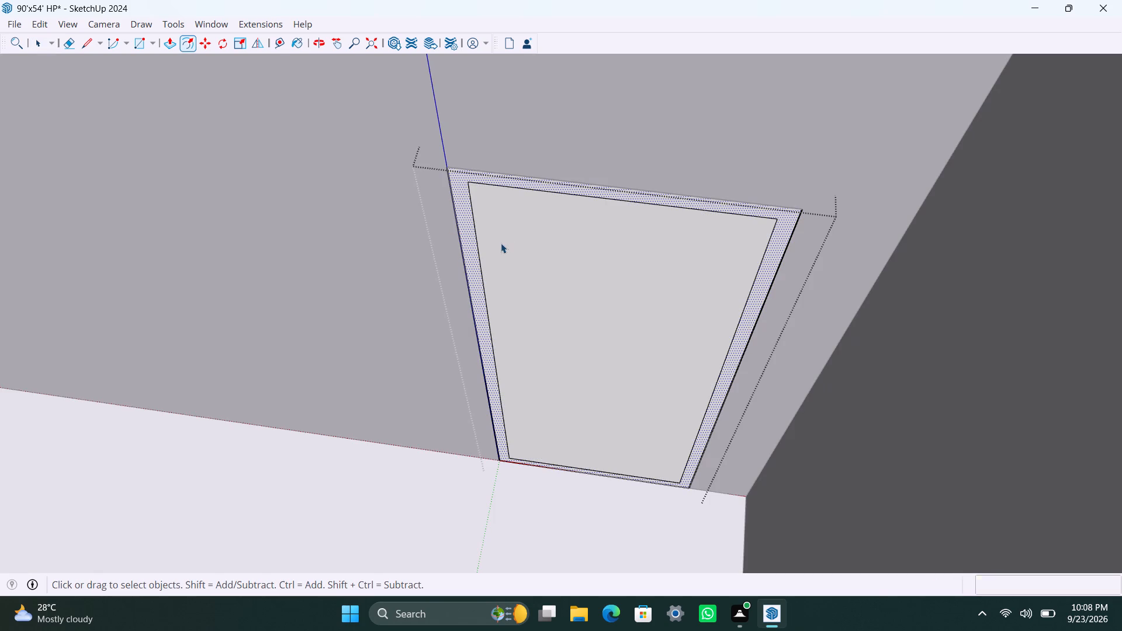
left_click(538, 268)
key("Delete")
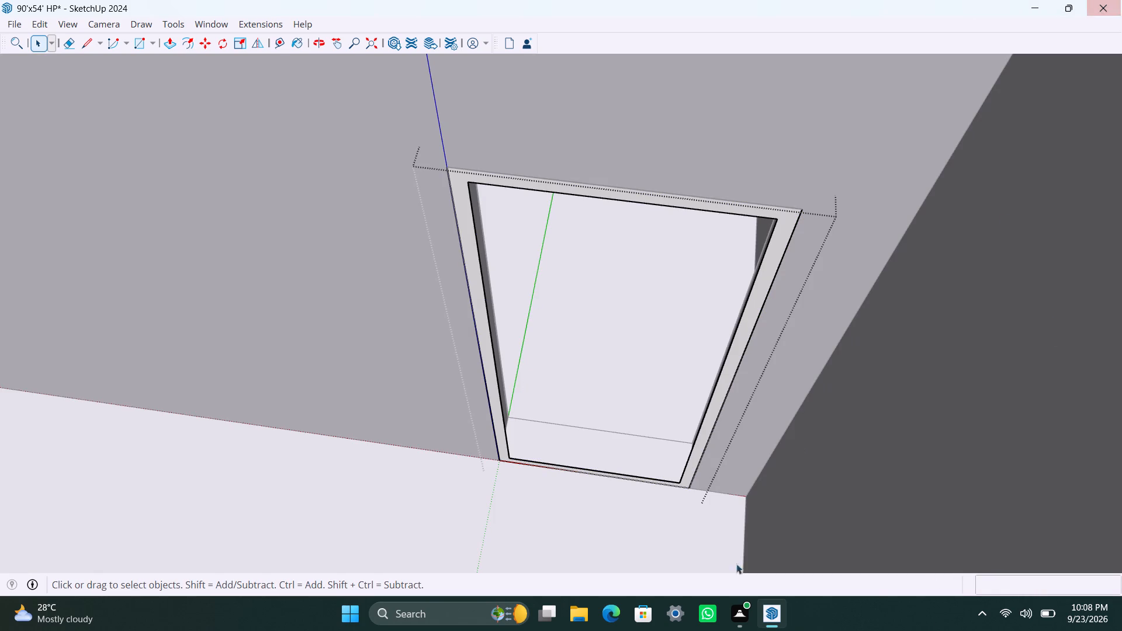
Push/pull the door frame face to a depth of 2.5".
scroll(498, 434, "up", 4)
left_click(500, 434)
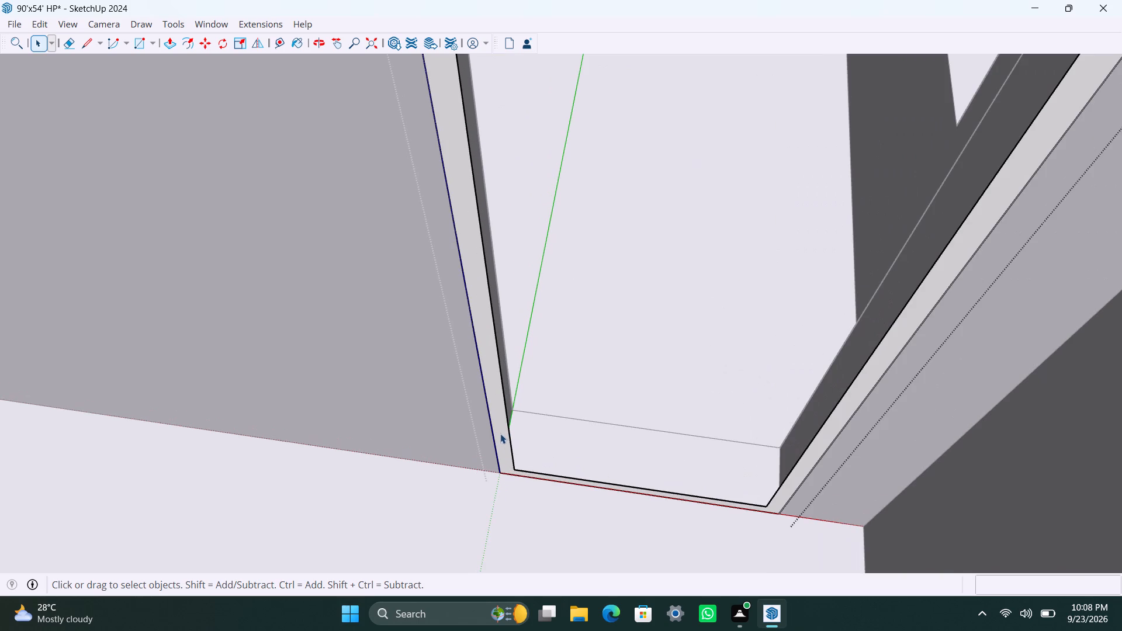
key("p")
left_click_drag(500, 434, 500, 423)
key("2")
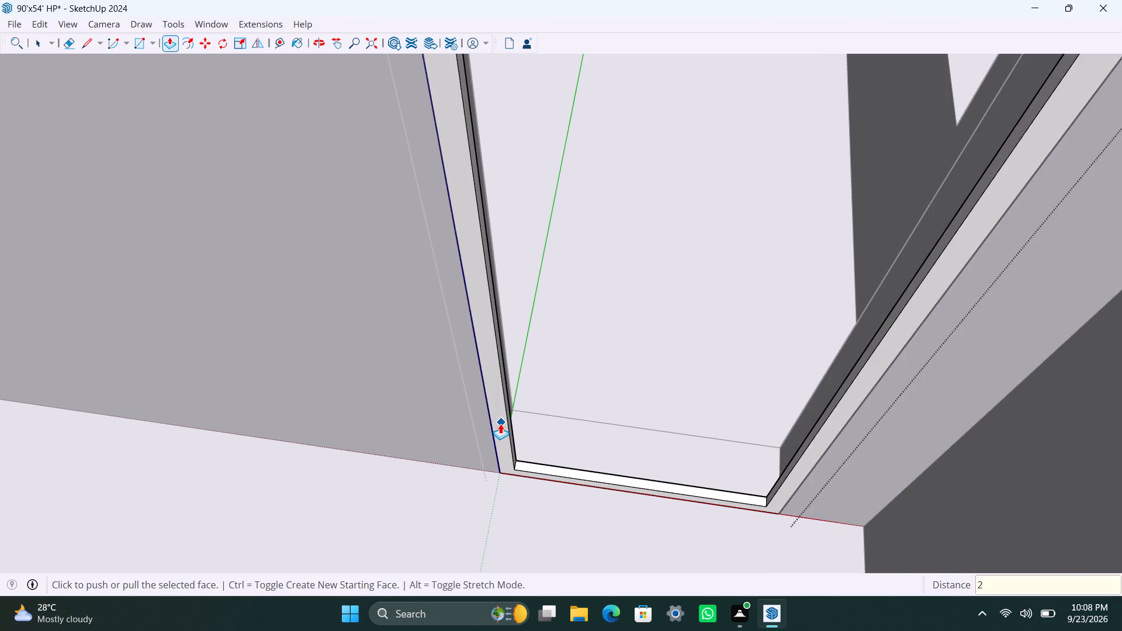
key("period")
key("5")
key("shift+quotedbl")
key("Return")
key("space")
Draw a rectangle filling the inside of the door frame and make it a group for the door panel.
scroll(477, 462, "down", 8)
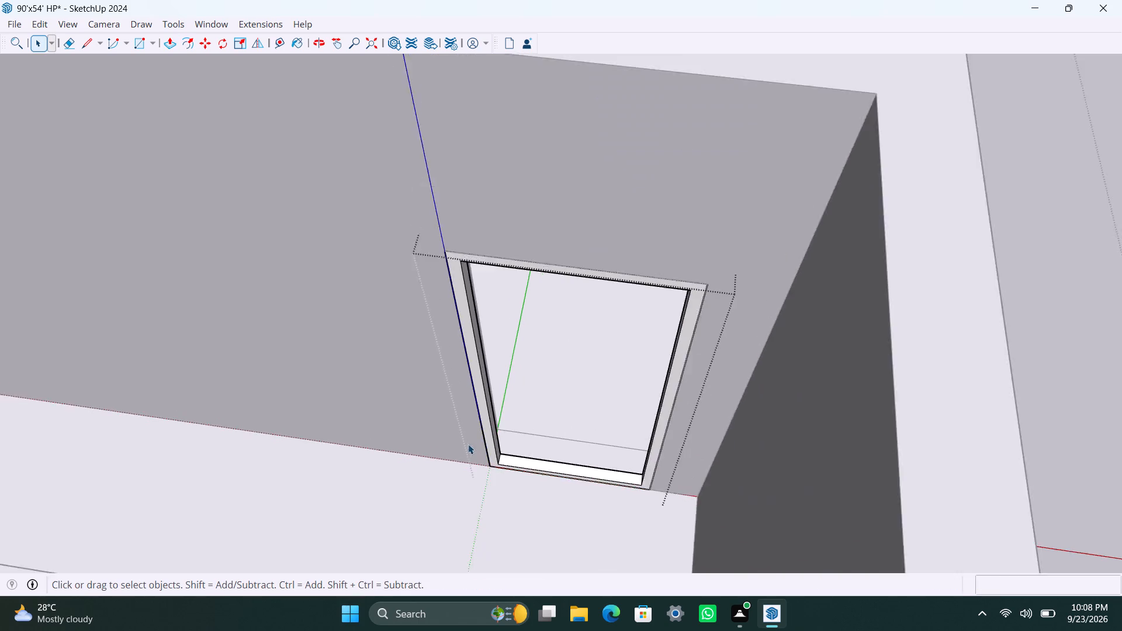
scroll(468, 444, "down", 1)
scroll(477, 427, "up", 3)
middle_click_drag(486, 472, 543, 438)
scroll(500, 335, "down", 5)
middle_click_drag(538, 410, 509, 521, "shift")
scroll(497, 469, "up", 4)
middle_click_drag(542, 464, 508, 459)
scroll(494, 400, "down", 2)
middle_click_drag(529, 431, 525, 479, "shift")
scroll(494, 443, "up", 1)
key("r")
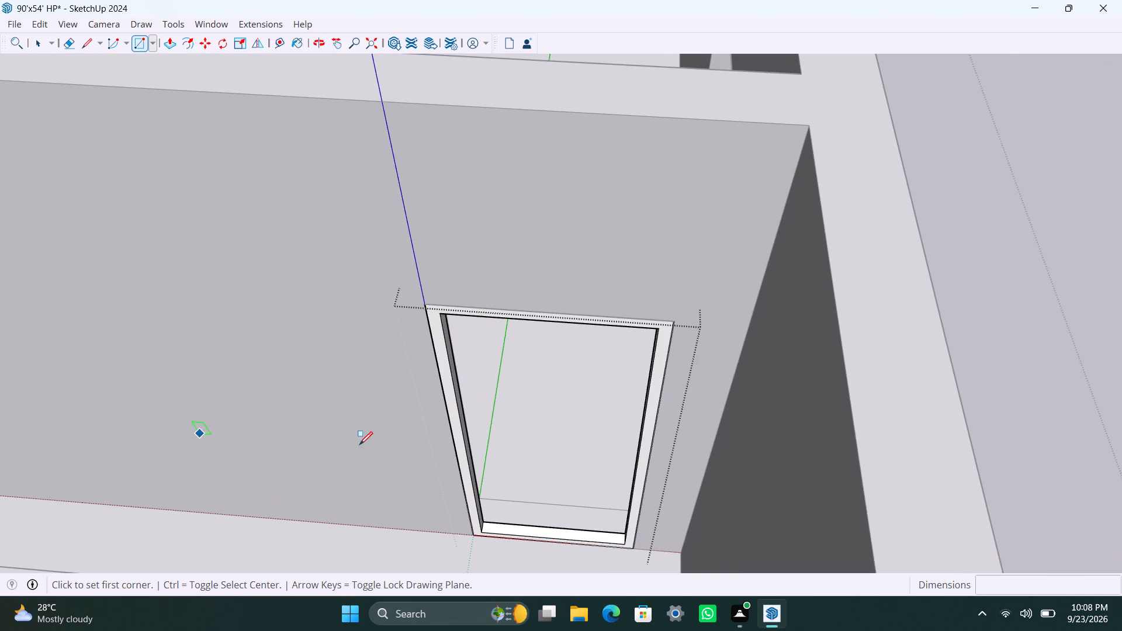
left_click(446, 314)
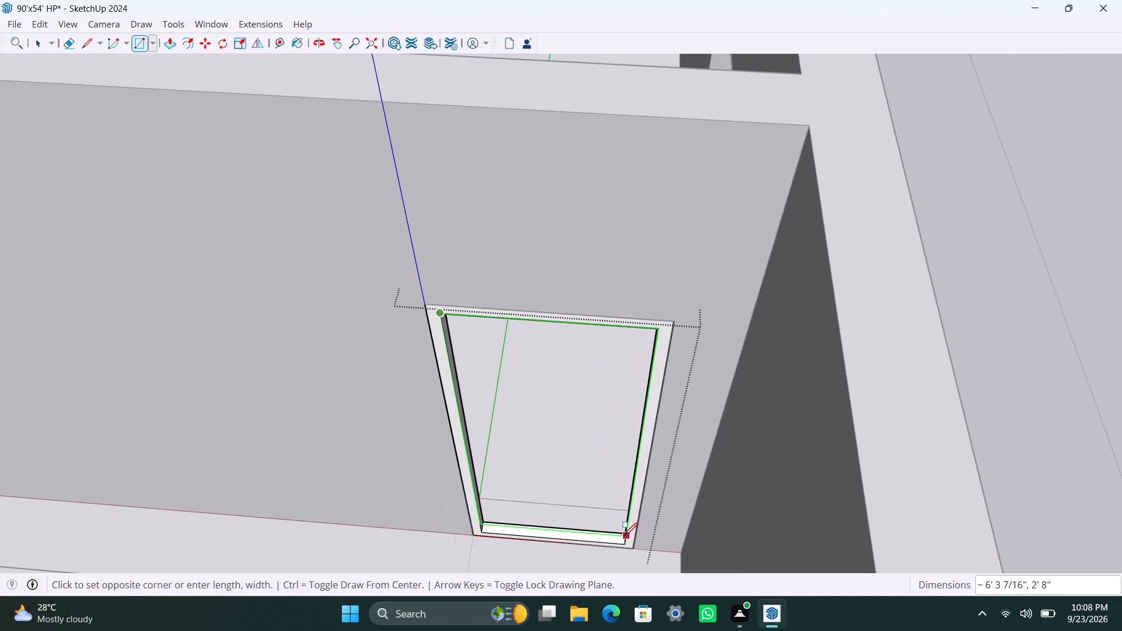
left_click(624, 539)
key("space")
double_click(584, 485)
right_click(581, 483)
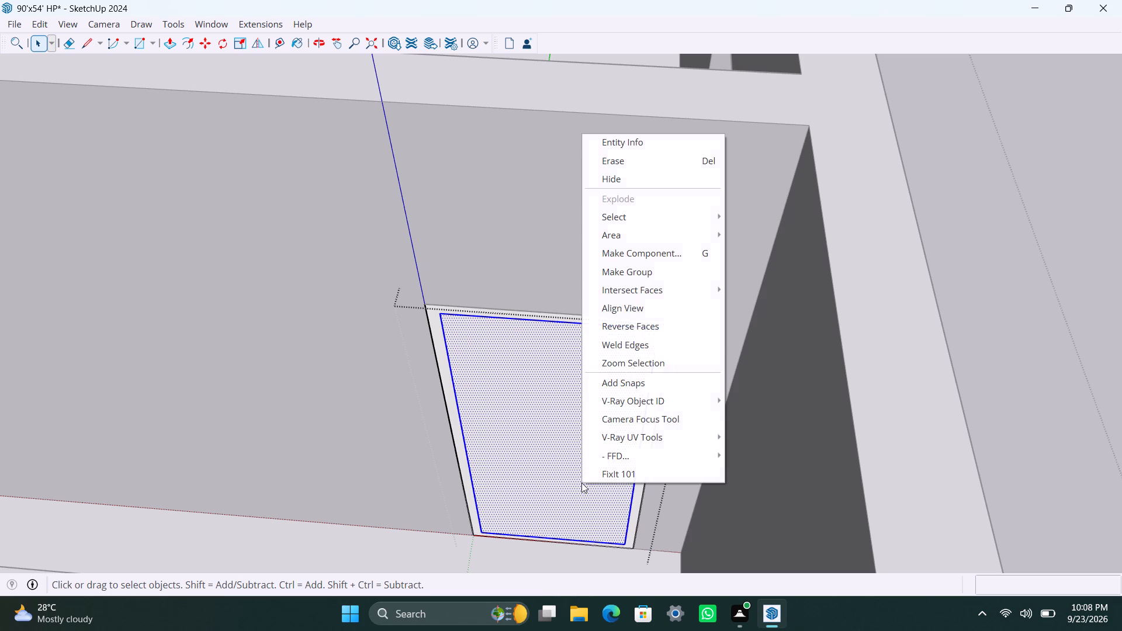
left_click(640, 274)
Push/pull the door panel face inside its group to a thickness of 18 mm.
triple_click(564, 424)
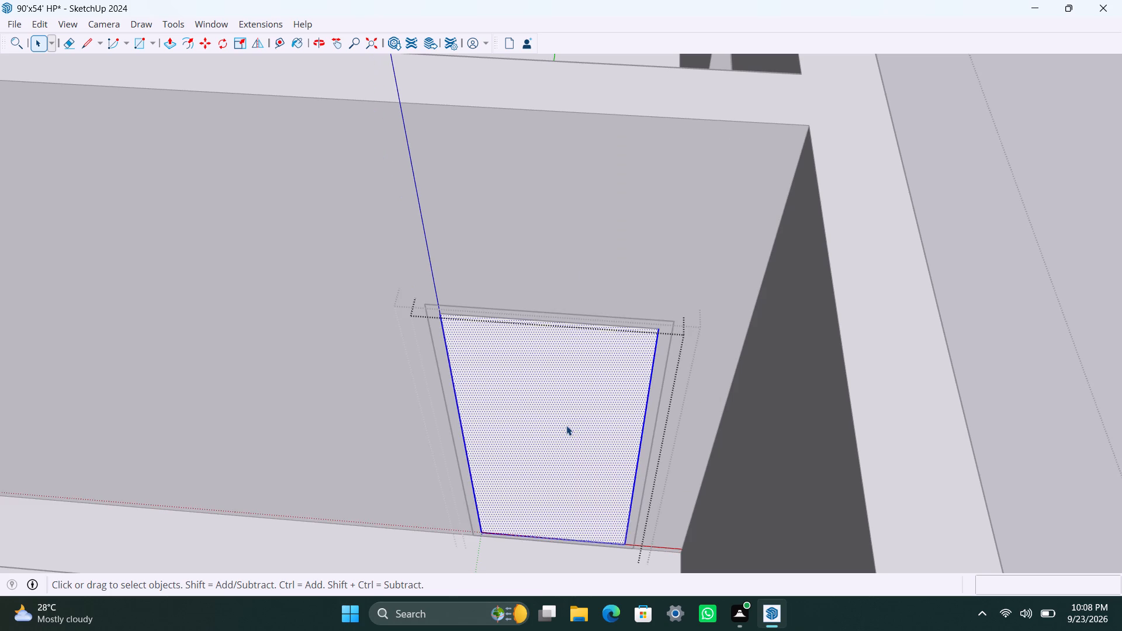
key("p")
left_click_drag(566, 425, 566, 408)
type("18MM")
key("Return")
key("space")
scroll(534, 407, "down", 2)
scroll(533, 404, "up", 2)
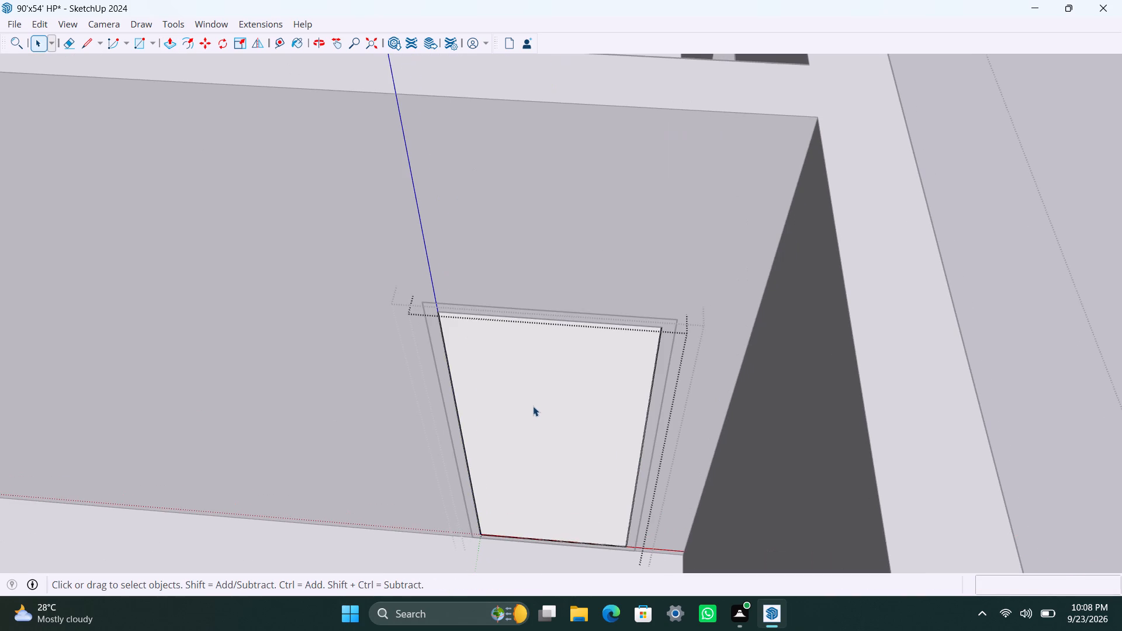
Place a horizontal guide 4' below the door panel's top edge and another 8" above that guide.
key("t")
left_click(541, 317)
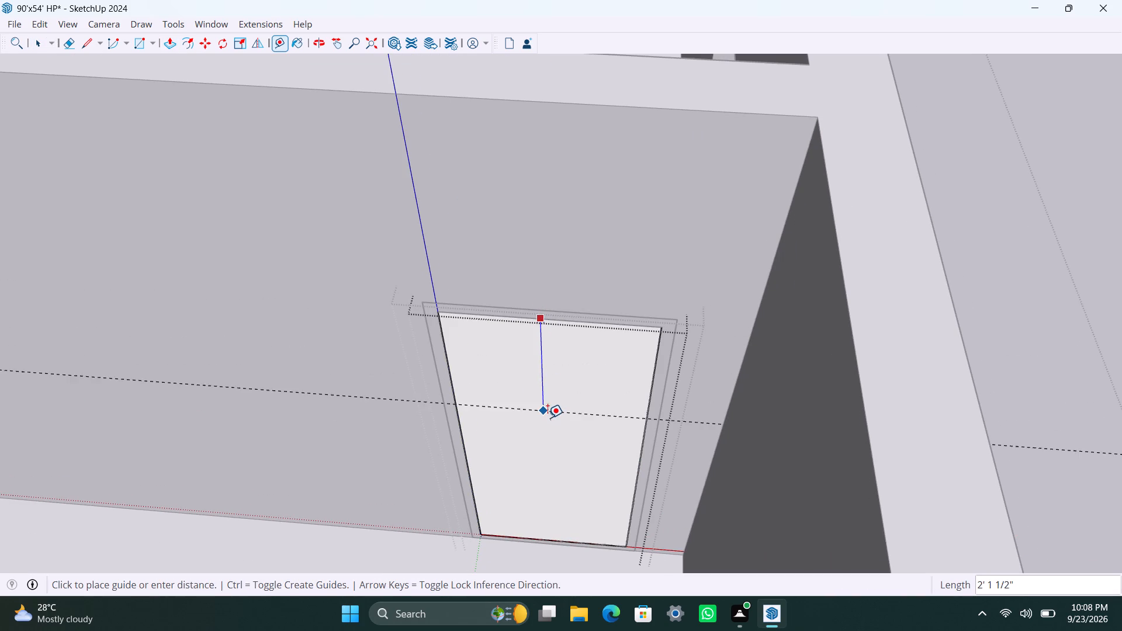
type("4'")
key("Return")
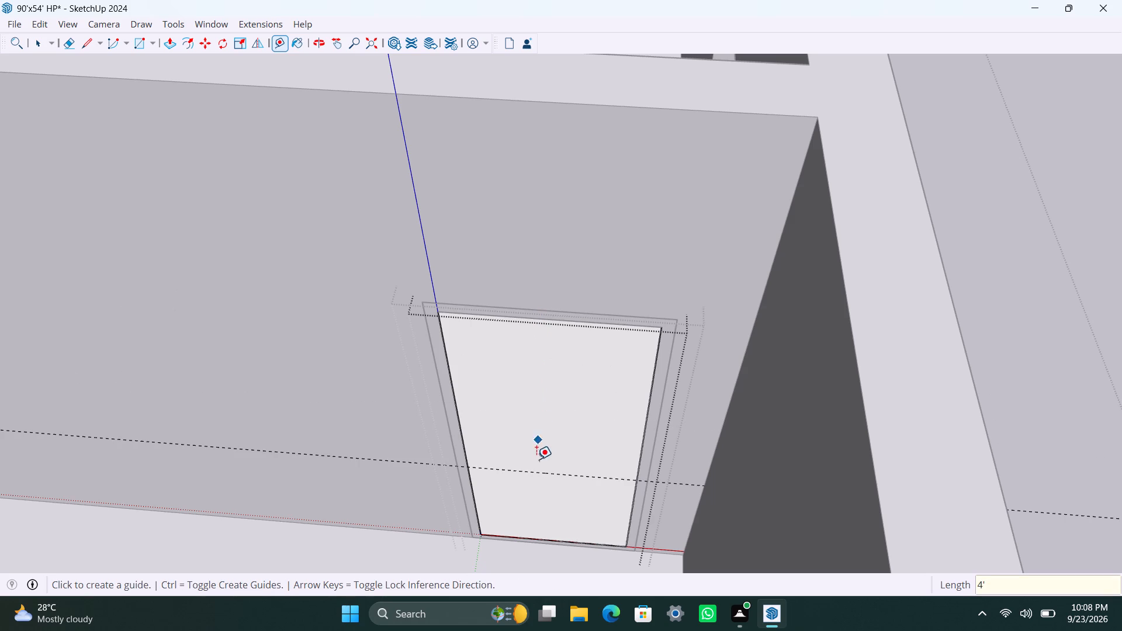
left_click(543, 472)
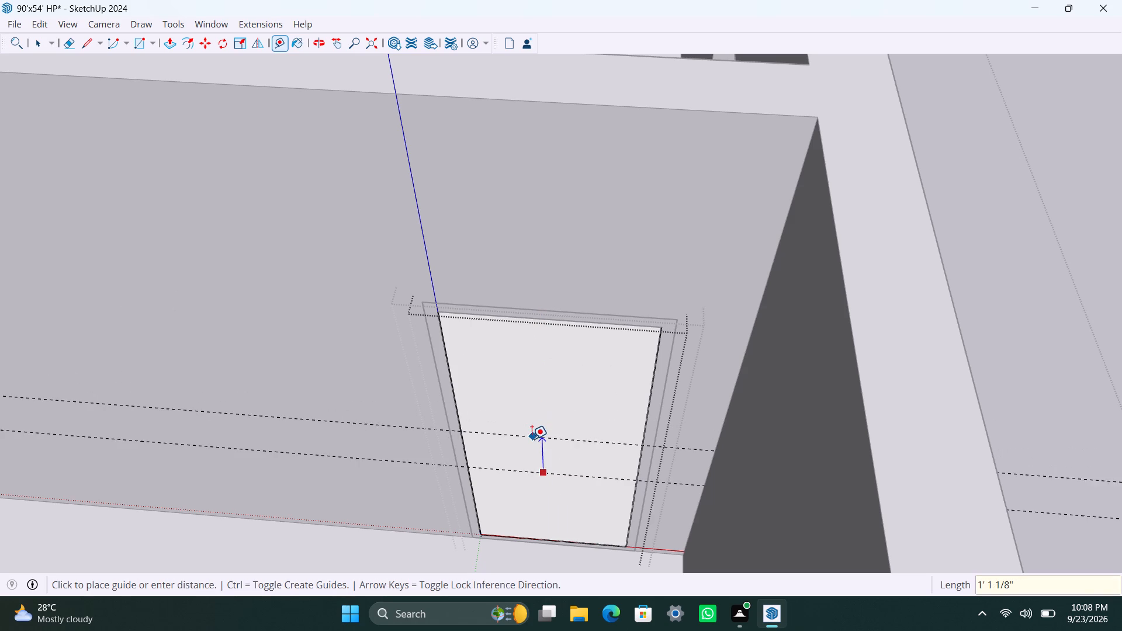
type("8\"")
key("Return")
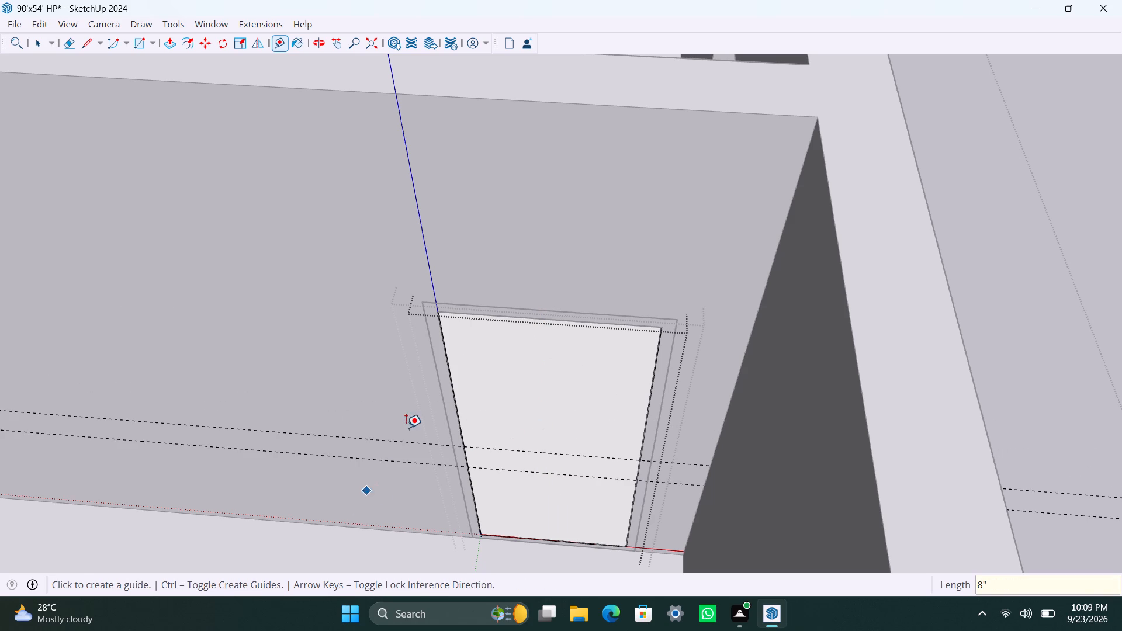
Place a vertical guide 6" in from the door panel's side edge and a second one 1.5" further inward.
left_click(458, 416)
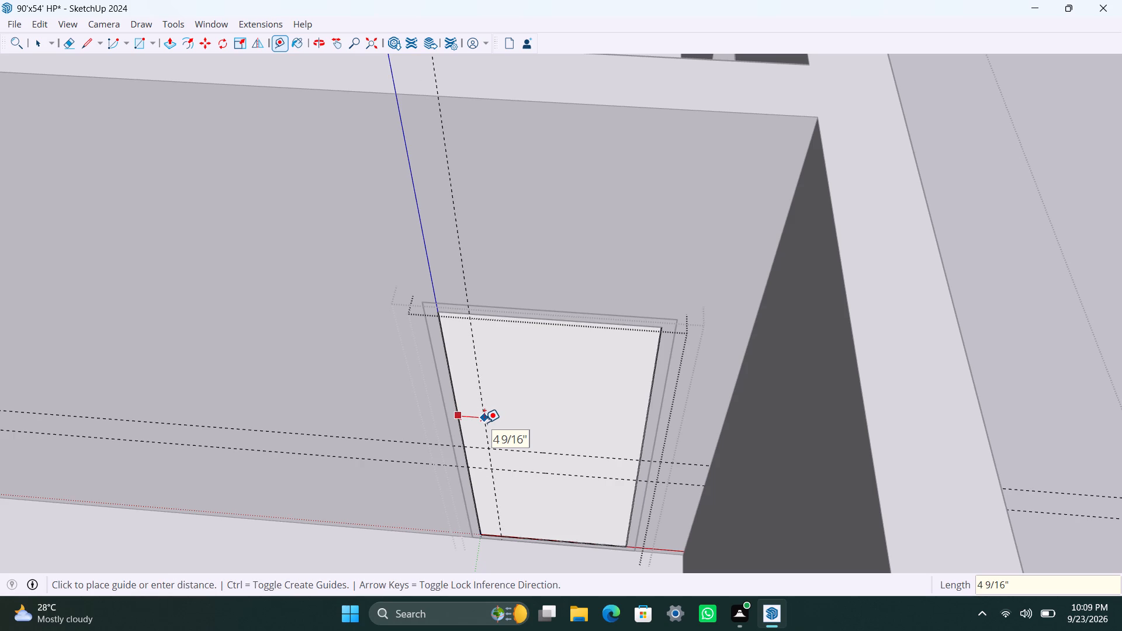
type("6\"")
key("Return")
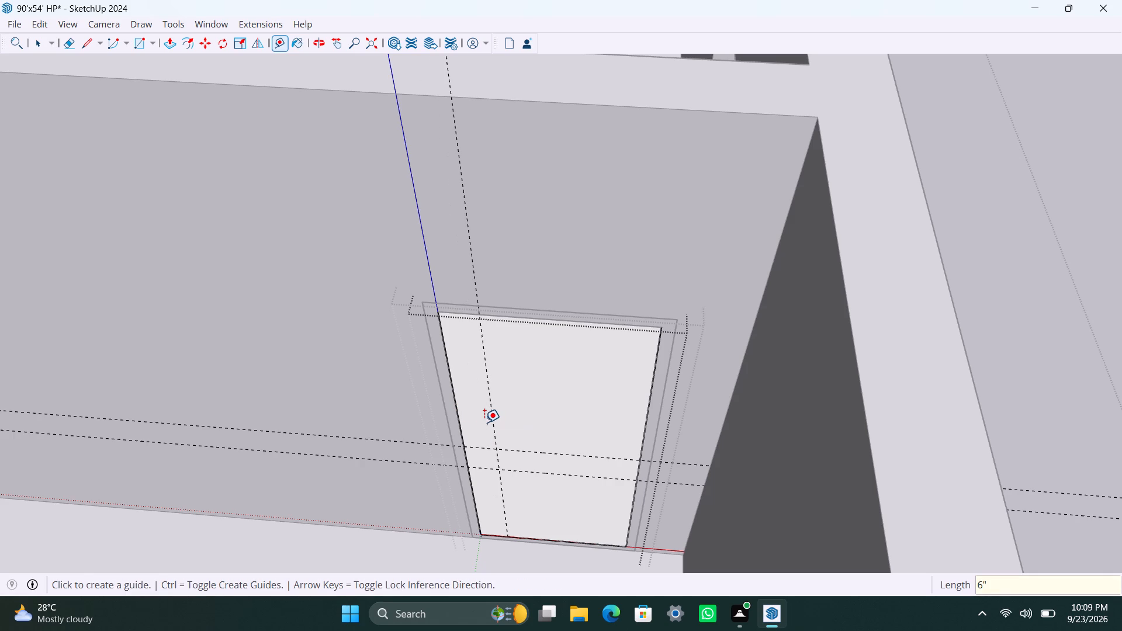
left_click(492, 394)
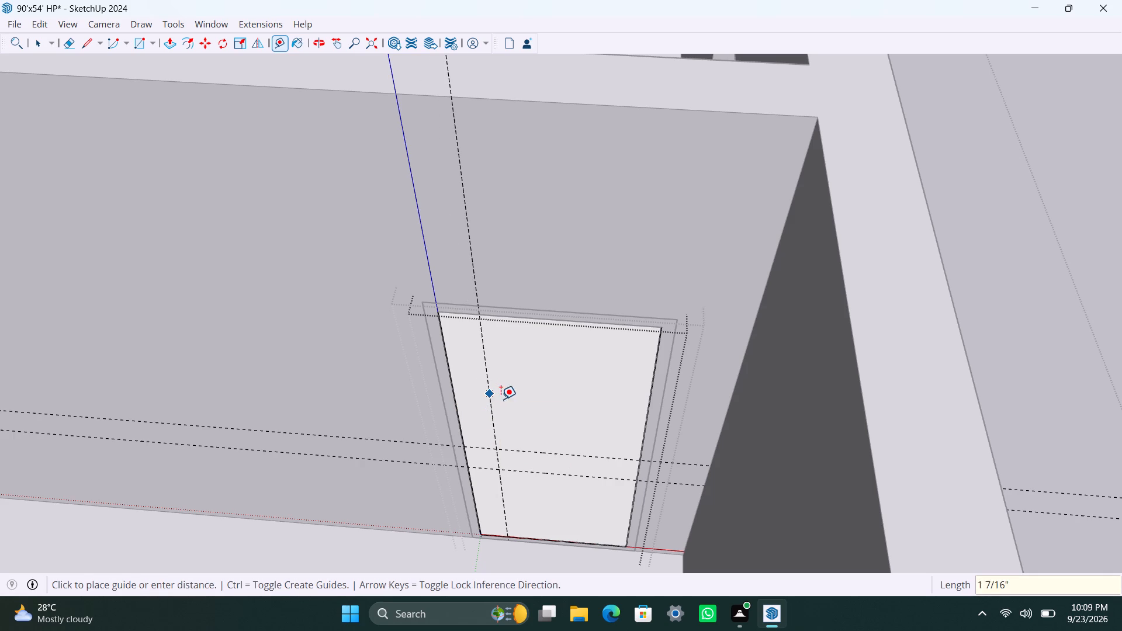
type("1.5\"")
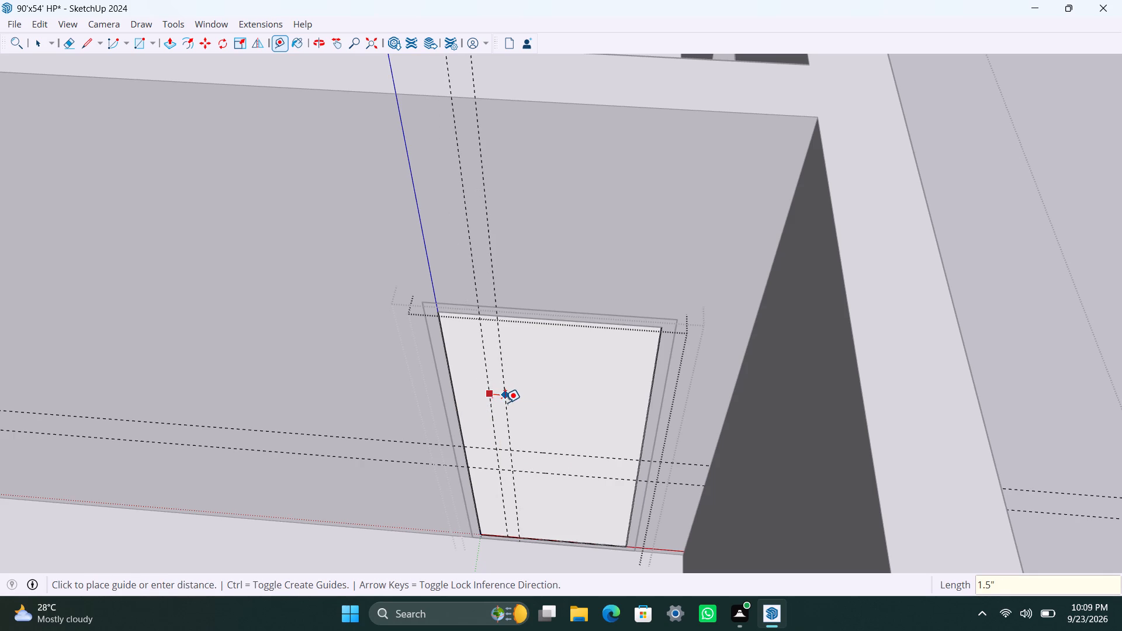
key("Return")
key("space")
Draw a 1 1/2" by 8" rectangle between the guide intersections on the door panel and make it a group for the handle.
scroll(455, 489, "up", 6)
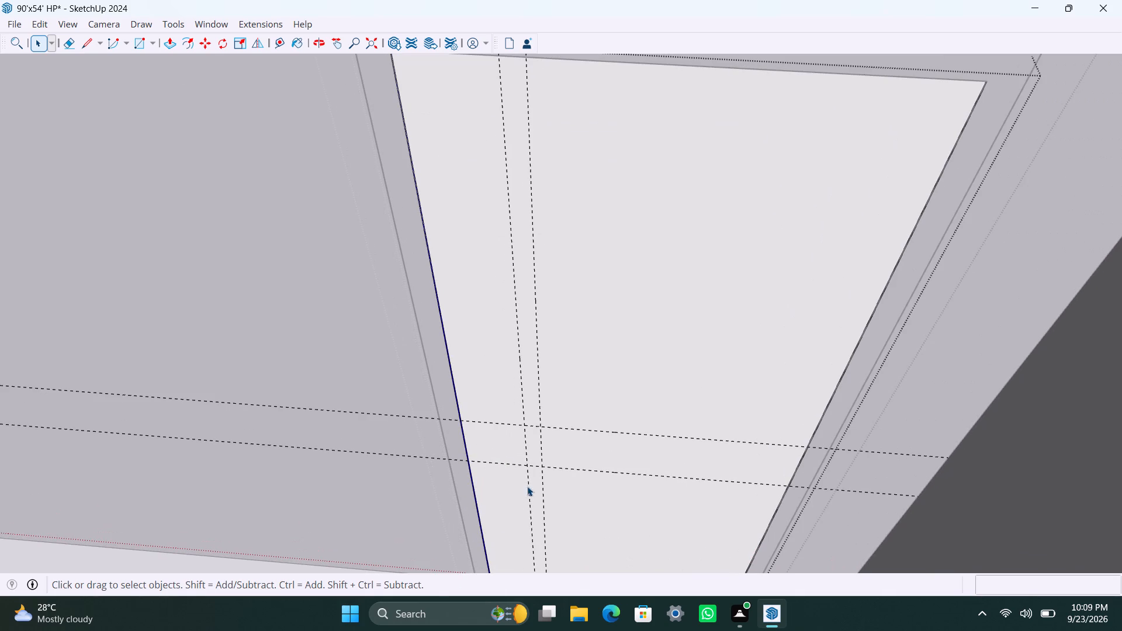
key("r")
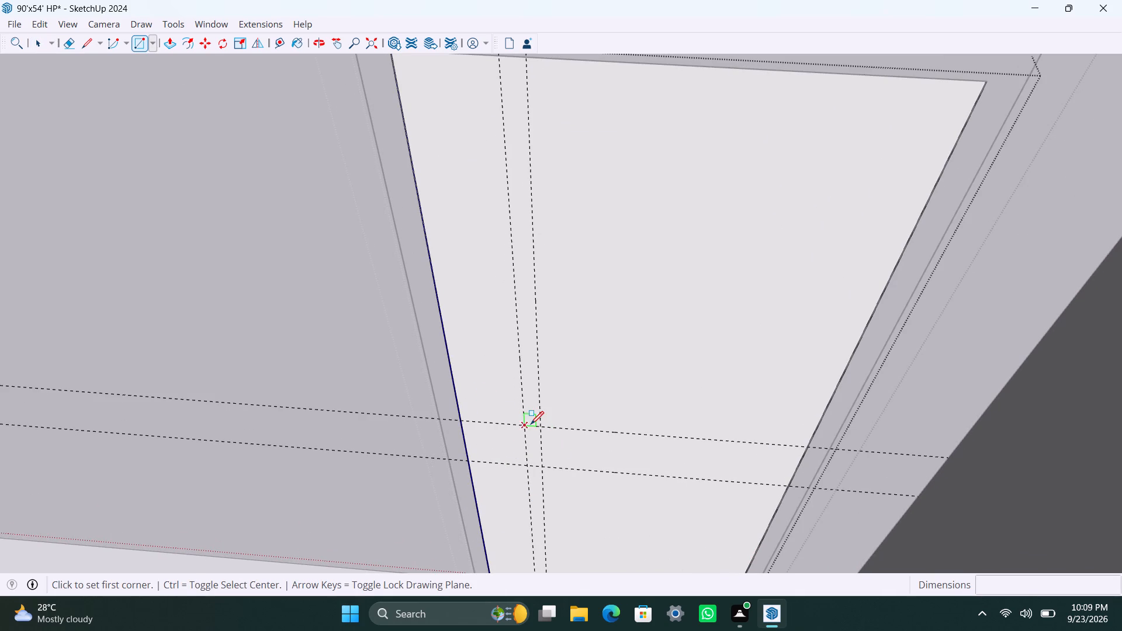
left_click(523, 424)
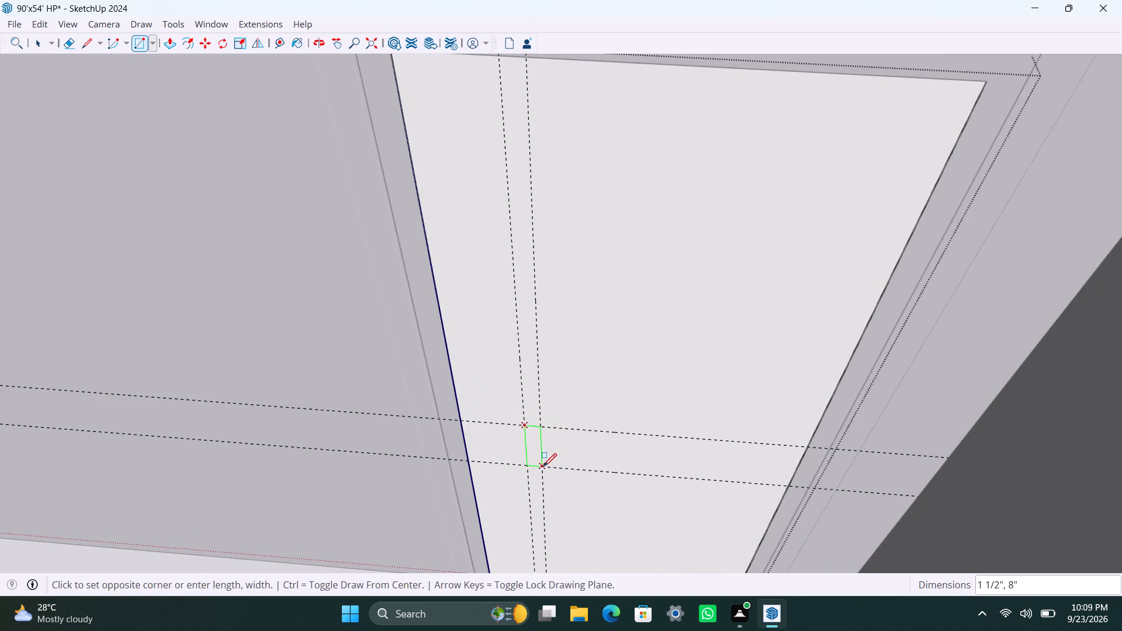
left_click(543, 467)
key("space")
double_click(538, 456)
right_click(538, 456)
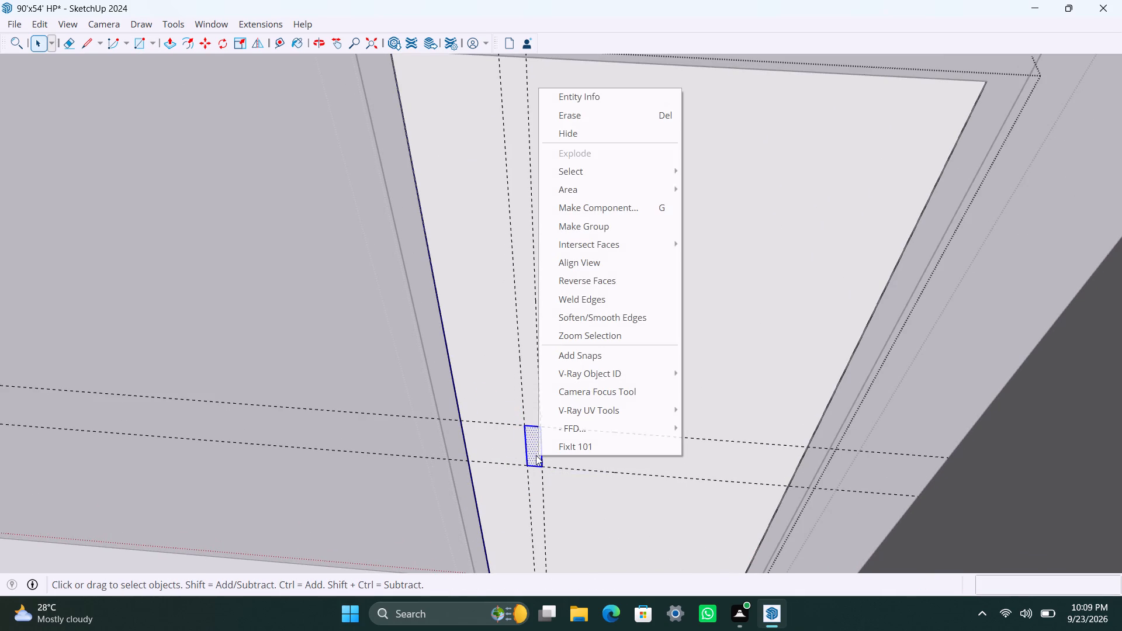
left_click(588, 225)
Push/pull the door handle face by 0.5" inside its group and exit the nested groups.
scroll(533, 448, "up", 4)
triple_click(534, 446)
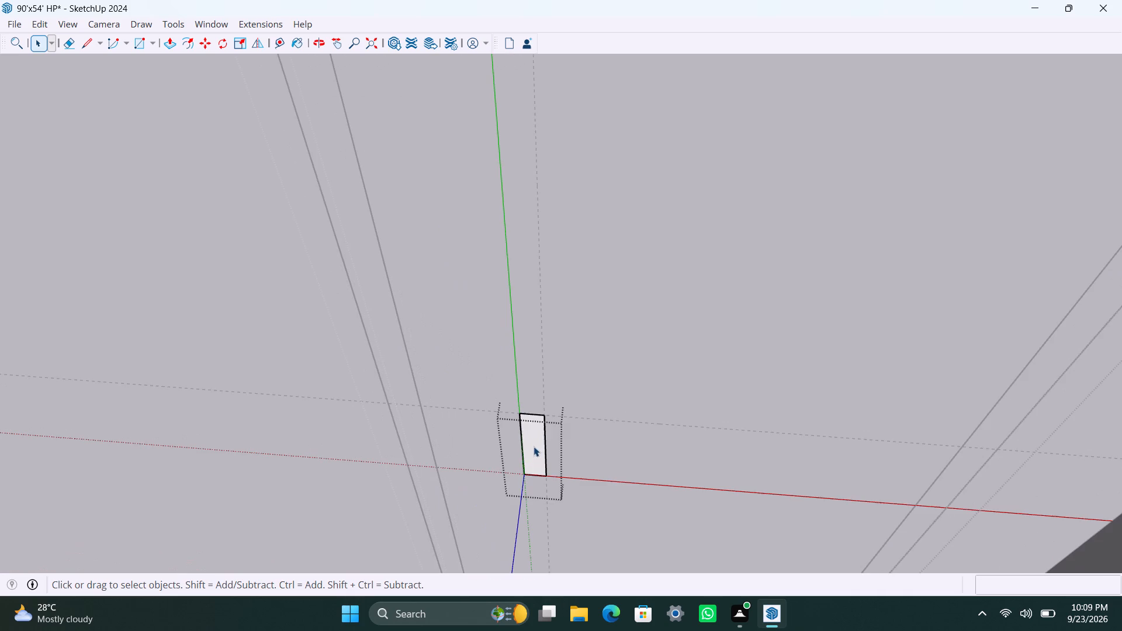
key("p")
left_click(534, 445)
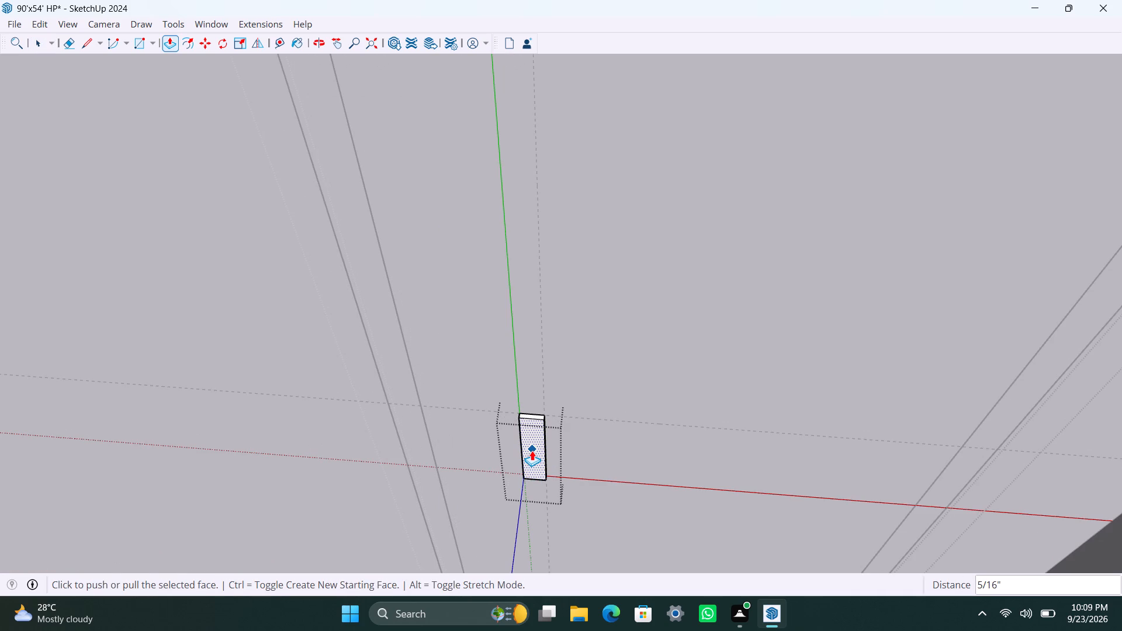
type("0.5\"")
key("Return")
key("space")
scroll(574, 360, "down", 3)
scroll(522, 301, "down", 15)
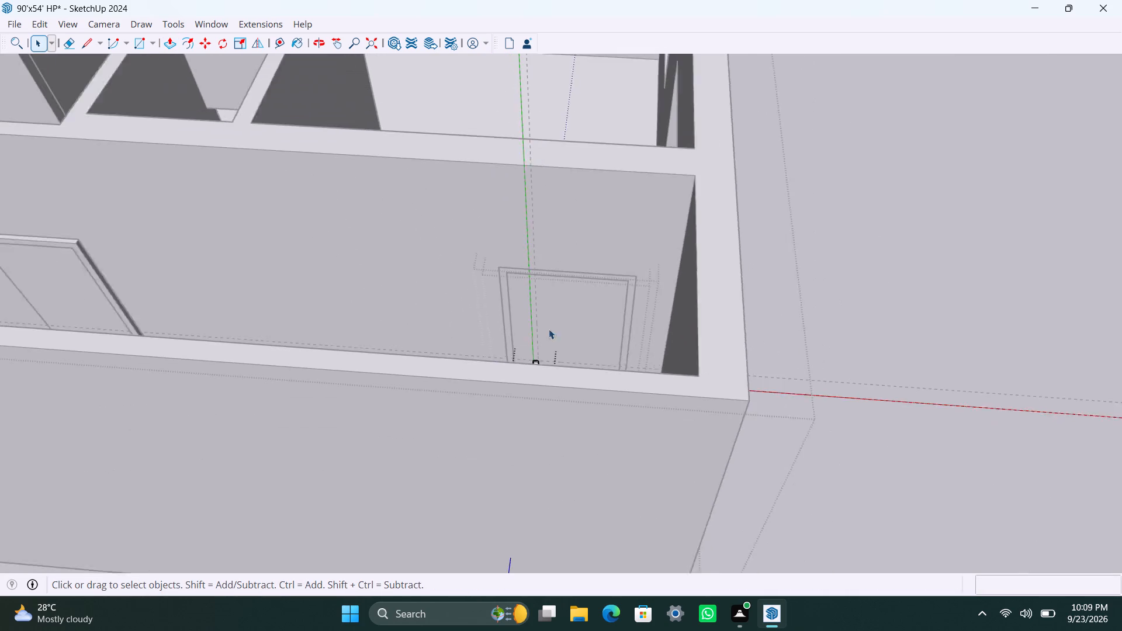
scroll(549, 329, "down", 6)
double_click(679, 315)
triple_click(709, 314)
left_click_drag(712, 316, 691, 330)
Examine both buildings from above and the open passage between them.
scroll(441, 392, "down", 5)
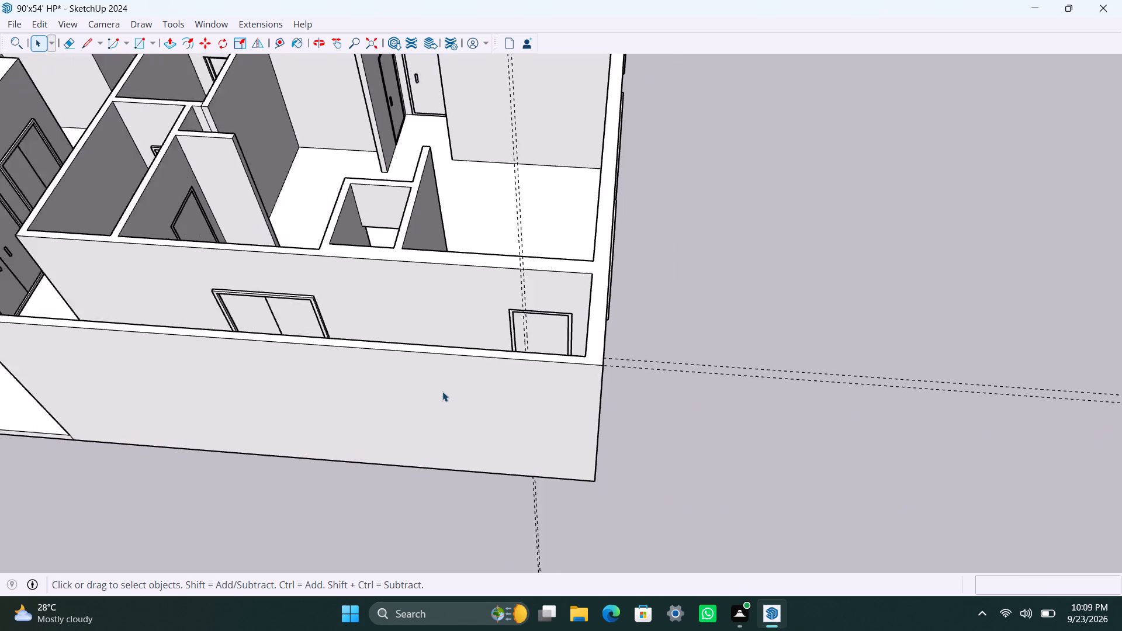
middle_click_drag(297, 436, 861, 313)
scroll(859, 320, "down", 4)
middle_click_drag(835, 341, 813, 363)
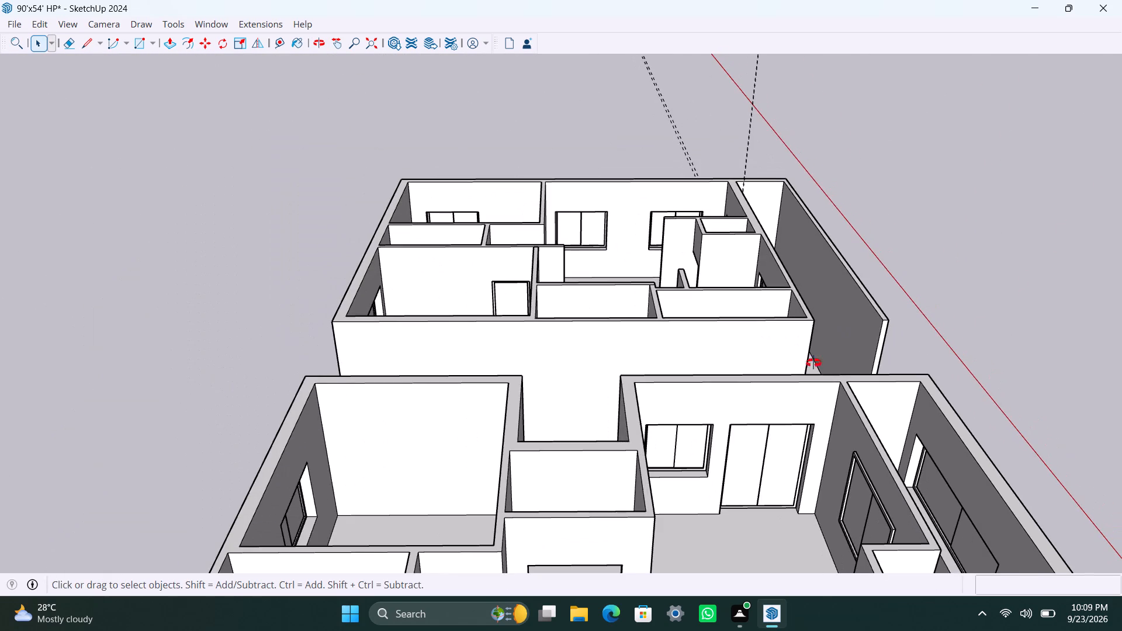
middle_click_drag(813, 363, 368, 523)
scroll(309, 318, "down", 3)
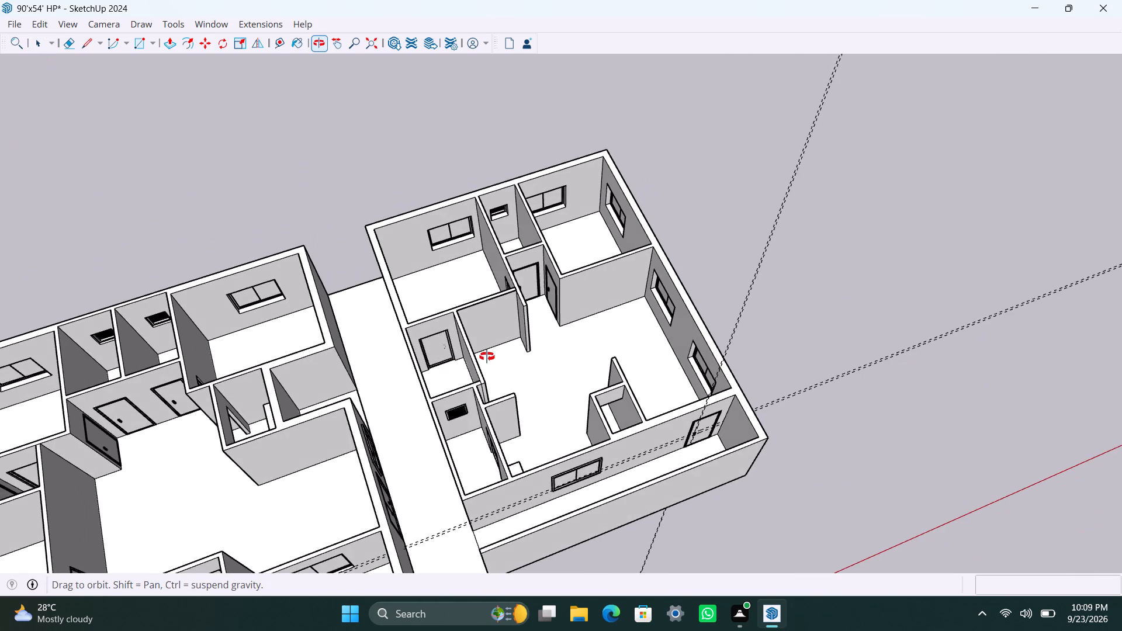
scroll(477, 375, "down", 2)
middle_click_drag(448, 391, 490, 366)
scroll(469, 375, "up", 2)
middle_click_drag(417, 387, 349, 381)
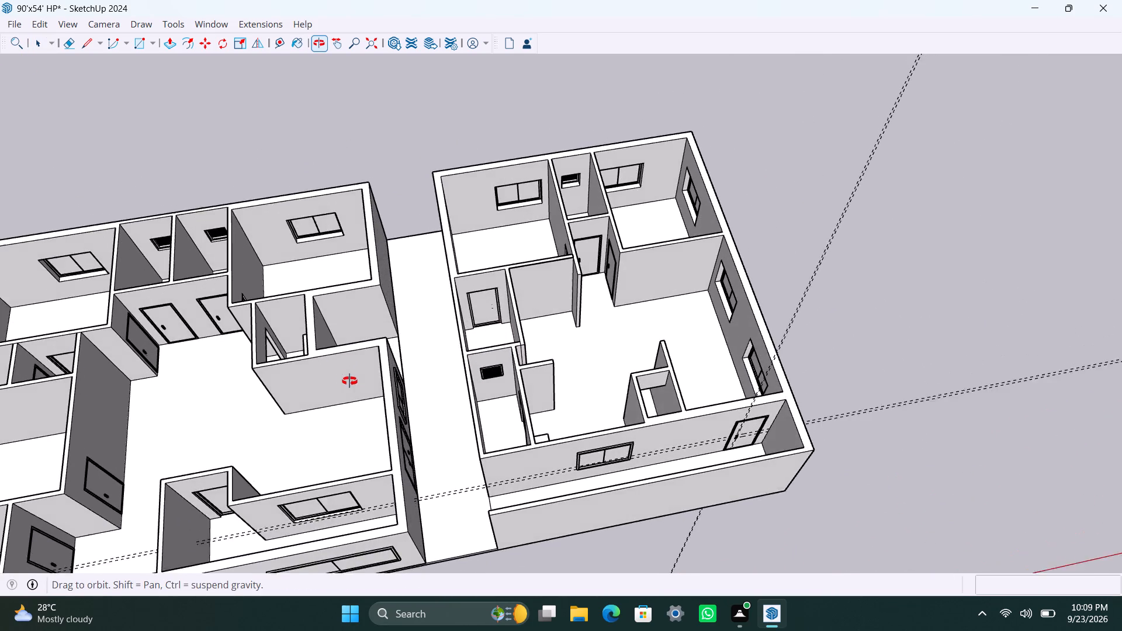
middle_click_drag(349, 381, 345, 381)
scroll(385, 379, "up", 3)
middle_click_drag(411, 365, 497, 353, "shift")
scroll(521, 278, "up", 3)
middle_click_drag(523, 296, 439, 319)
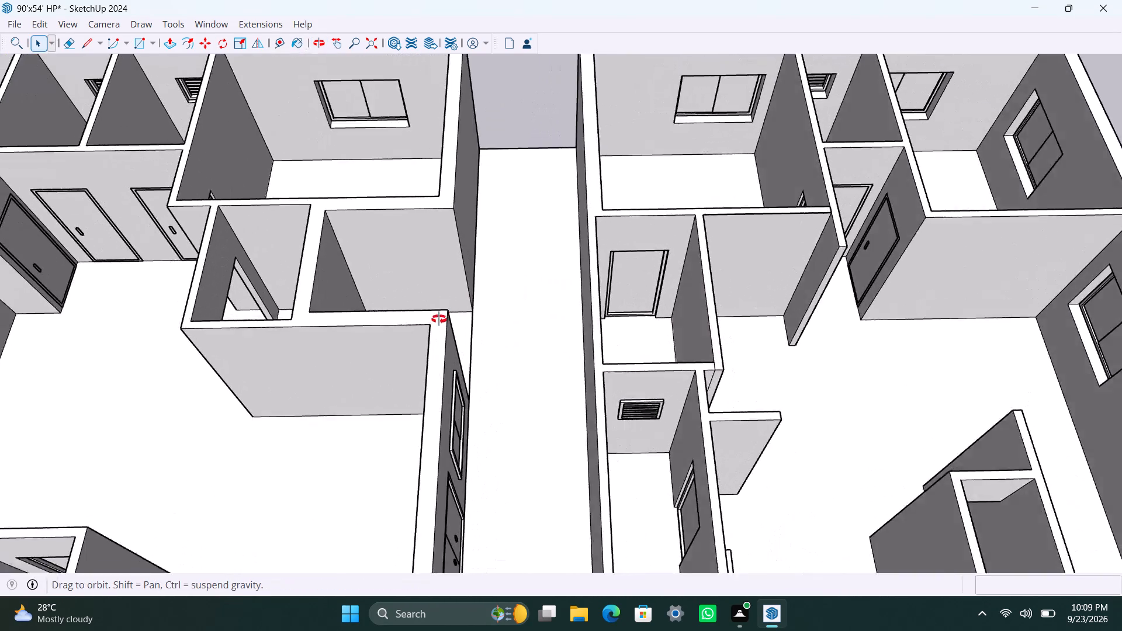
middle_click_drag(439, 319, 463, 325)
scroll(498, 119, "up", 2)
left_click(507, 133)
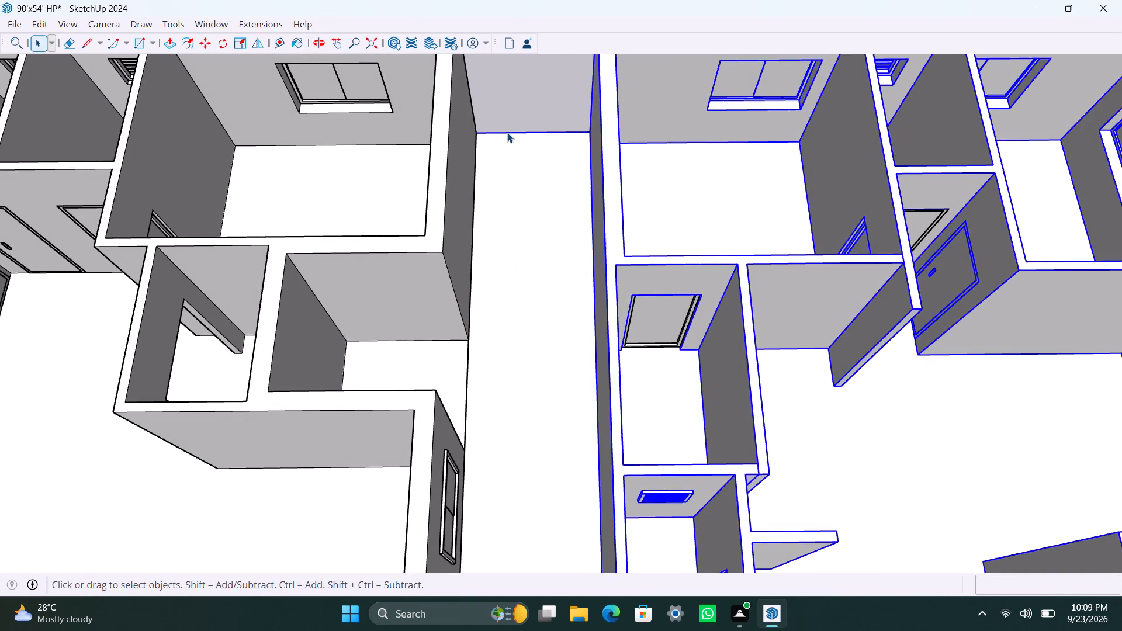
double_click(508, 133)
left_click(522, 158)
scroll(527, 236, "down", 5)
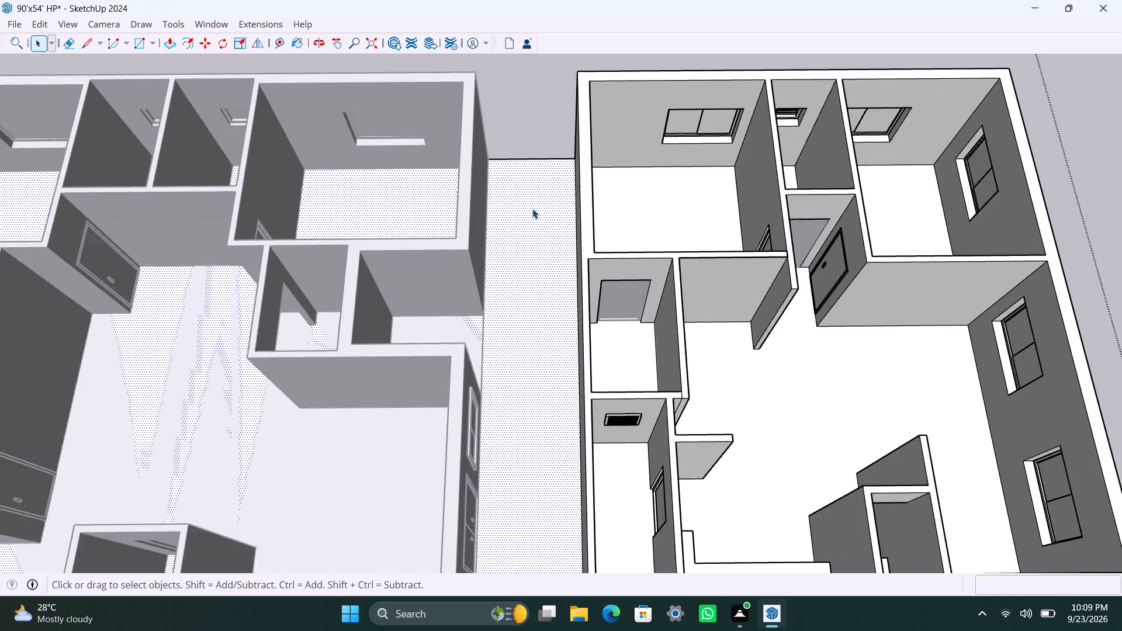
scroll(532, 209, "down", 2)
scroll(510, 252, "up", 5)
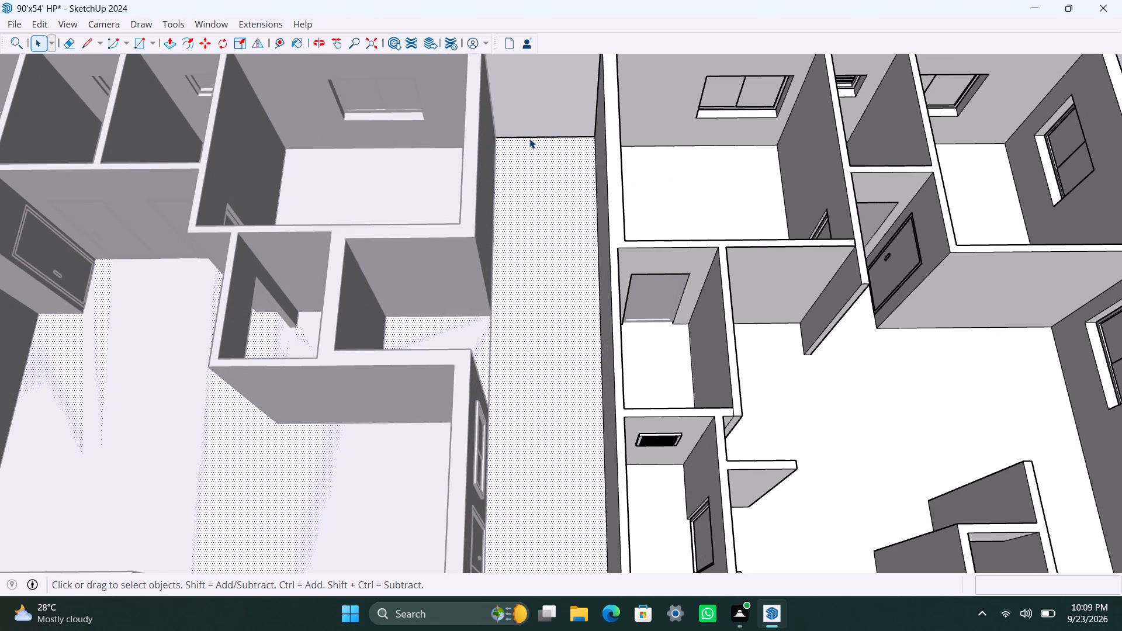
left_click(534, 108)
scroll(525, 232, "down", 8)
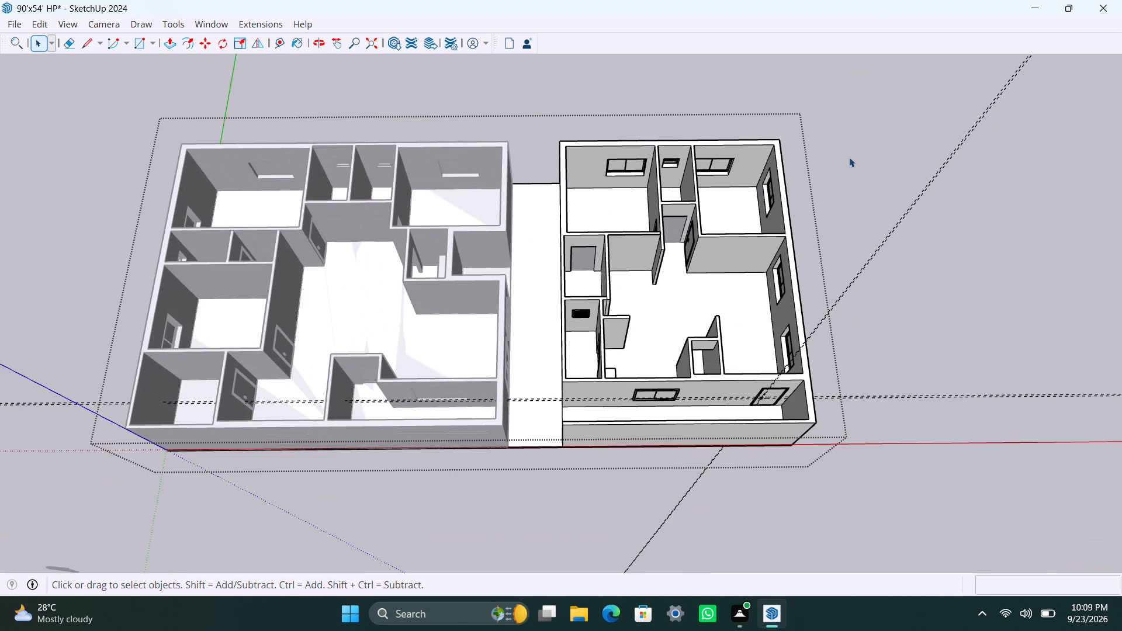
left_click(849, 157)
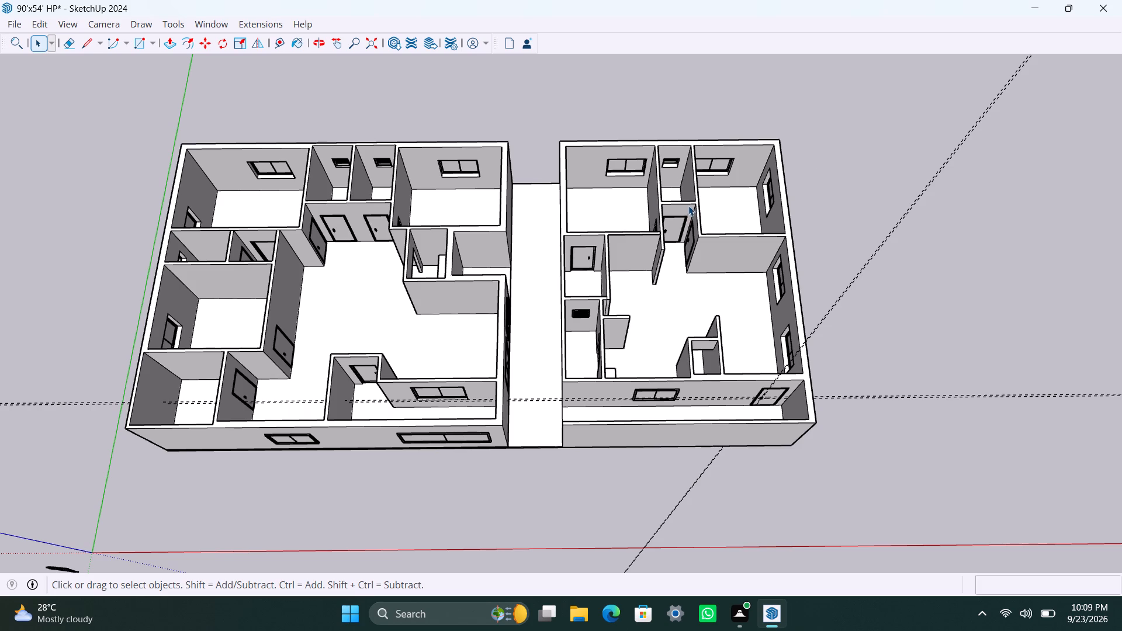
Place a guide 3' in from the far end edge of the passage floor between the two buildings.
scroll(604, 200, "up", 1)
scroll(541, 195, "up", 3)
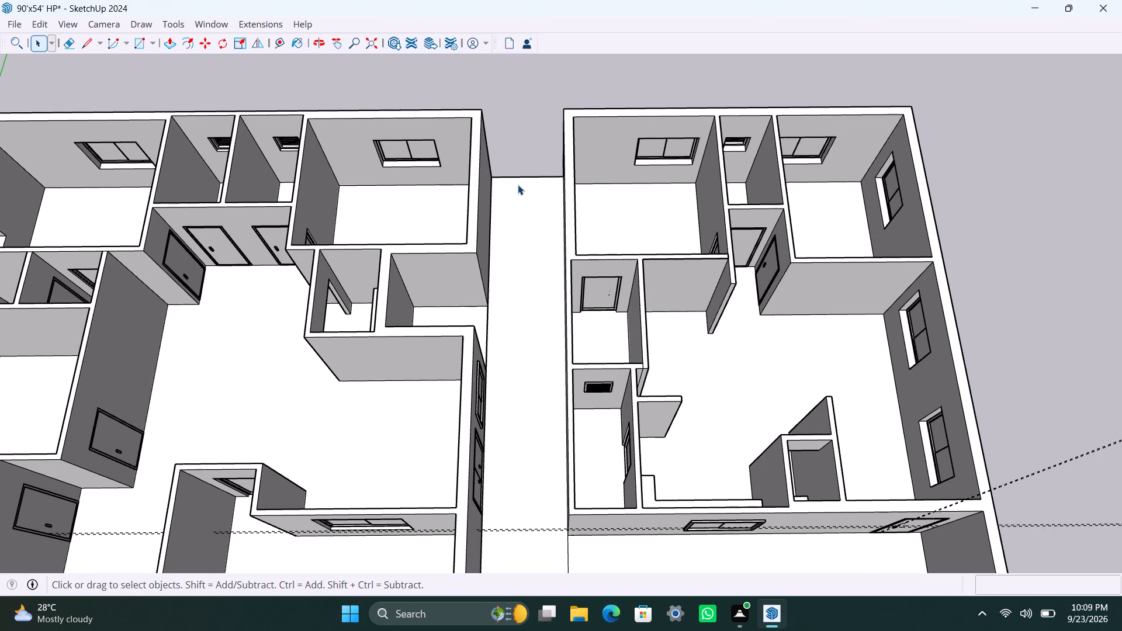
key("t")
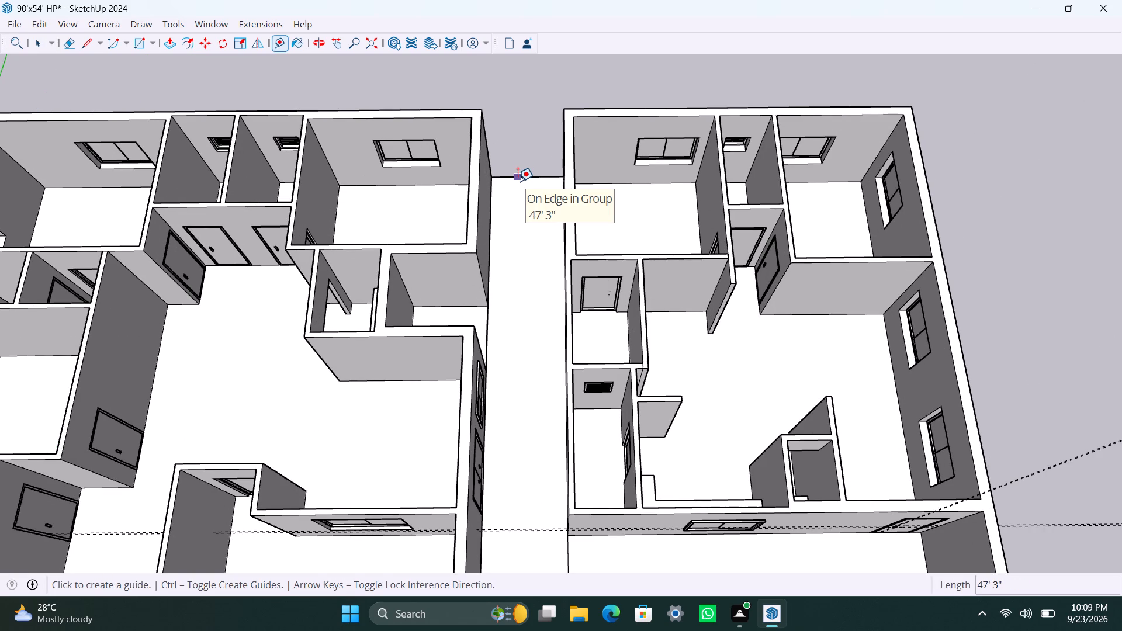
left_click(518, 181)
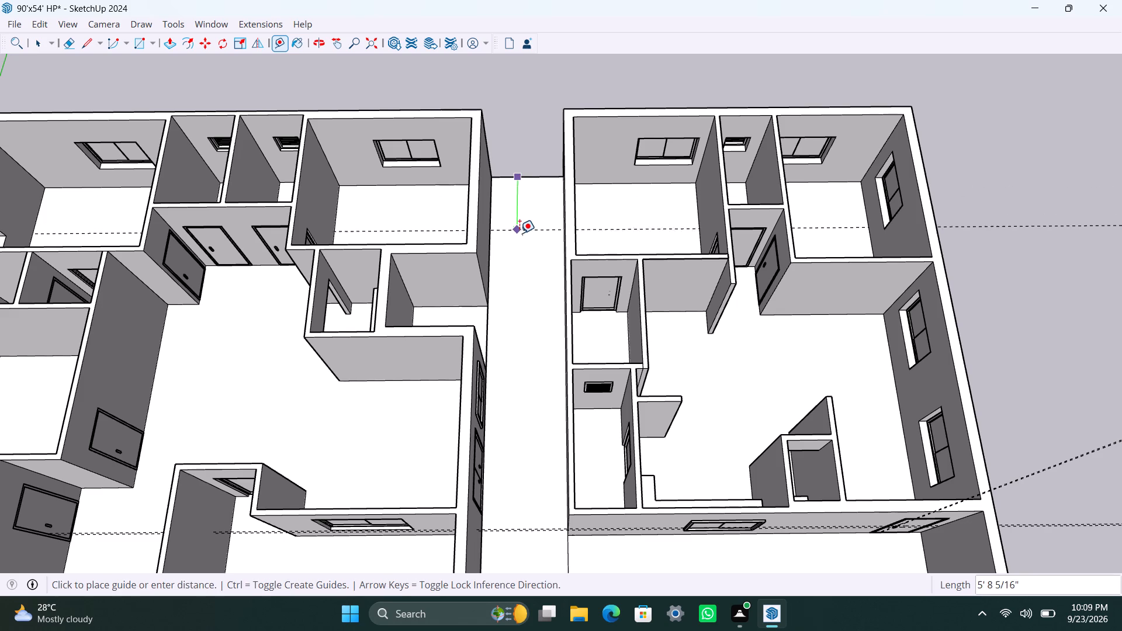
type("3'")
key("Return")
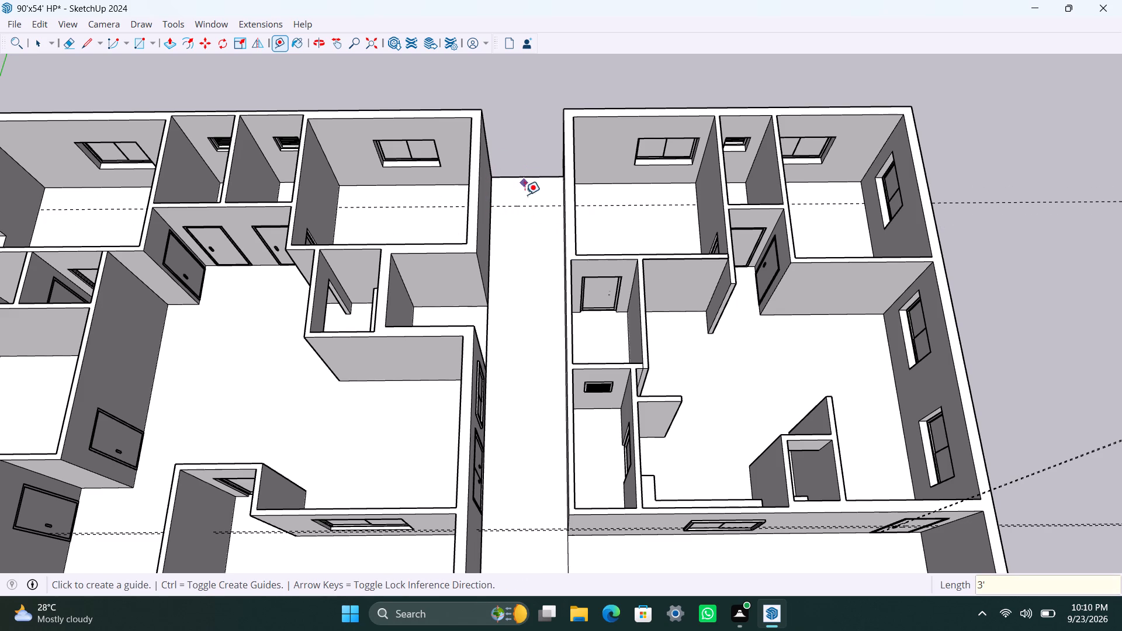
Place a lengthwise guide along the passage floor, 3'3" from the wall of the building with the larger plan.
left_click(493, 197)
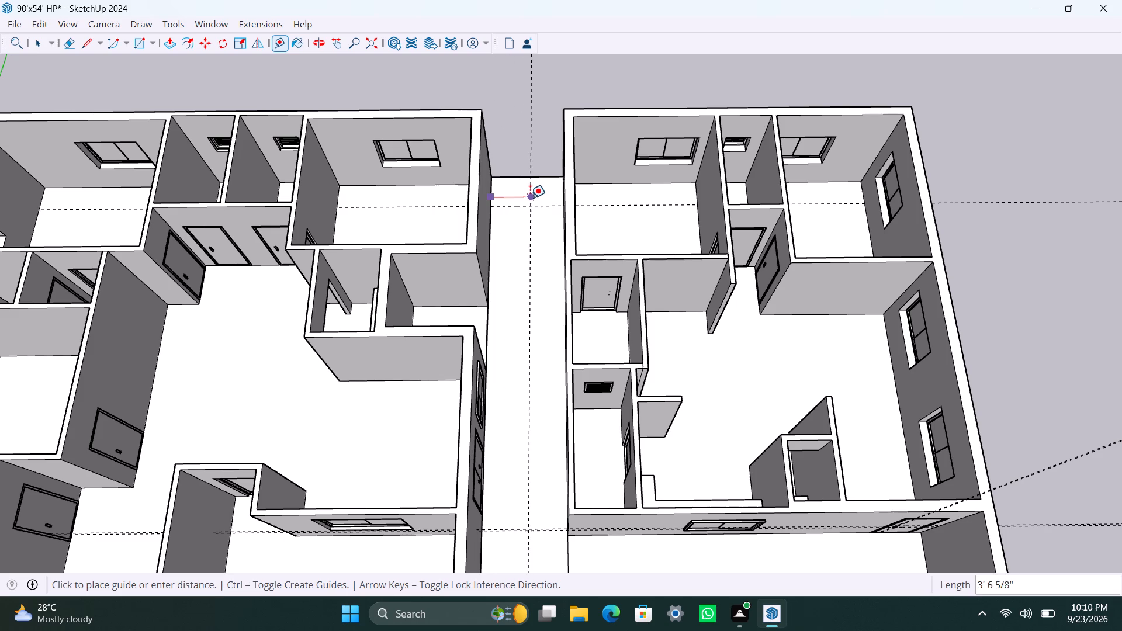
key("space")
scroll(529, 201, "up", 3)
middle_click_drag(529, 225, 533, 245)
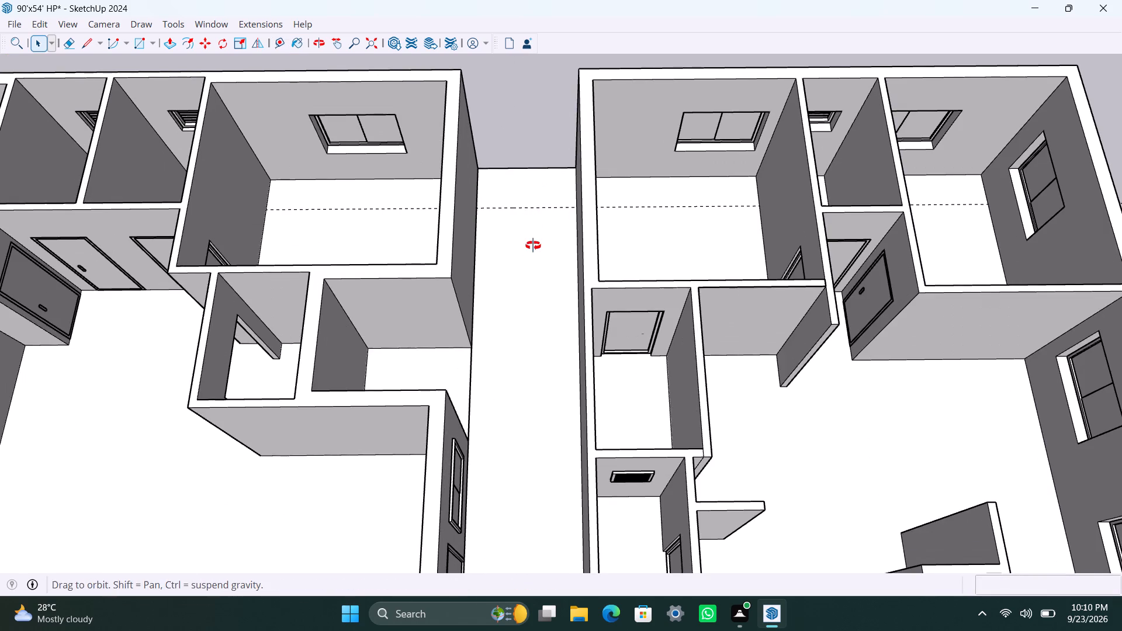
middle_click_drag(533, 245, 533, 254)
key("t")
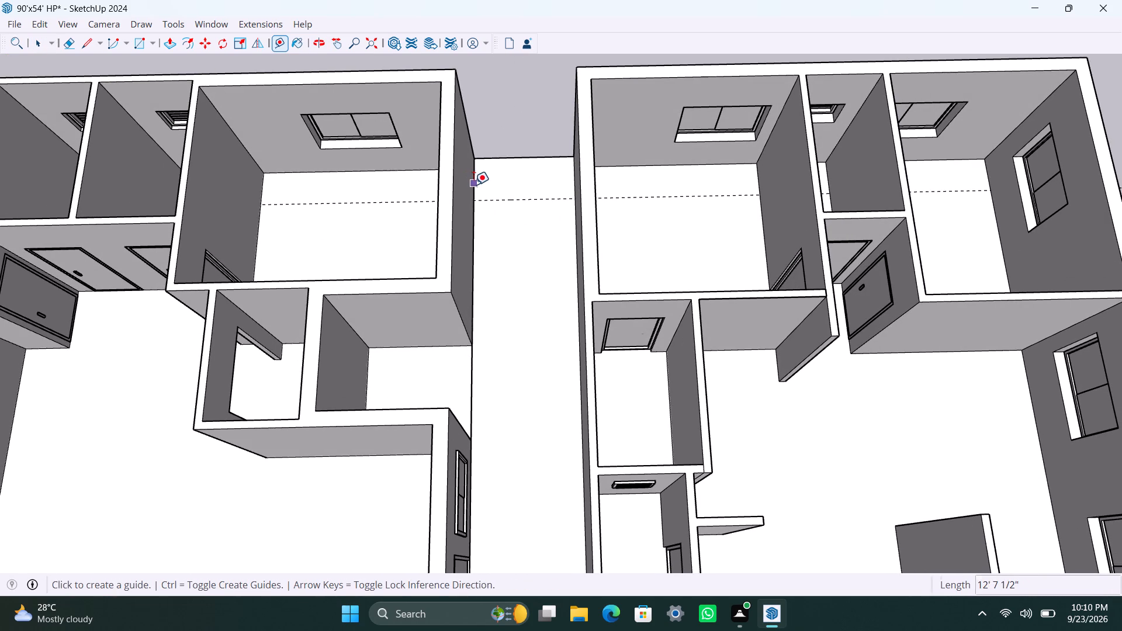
left_click(474, 185)
type("3'3\"")
key("Return")
key("space")
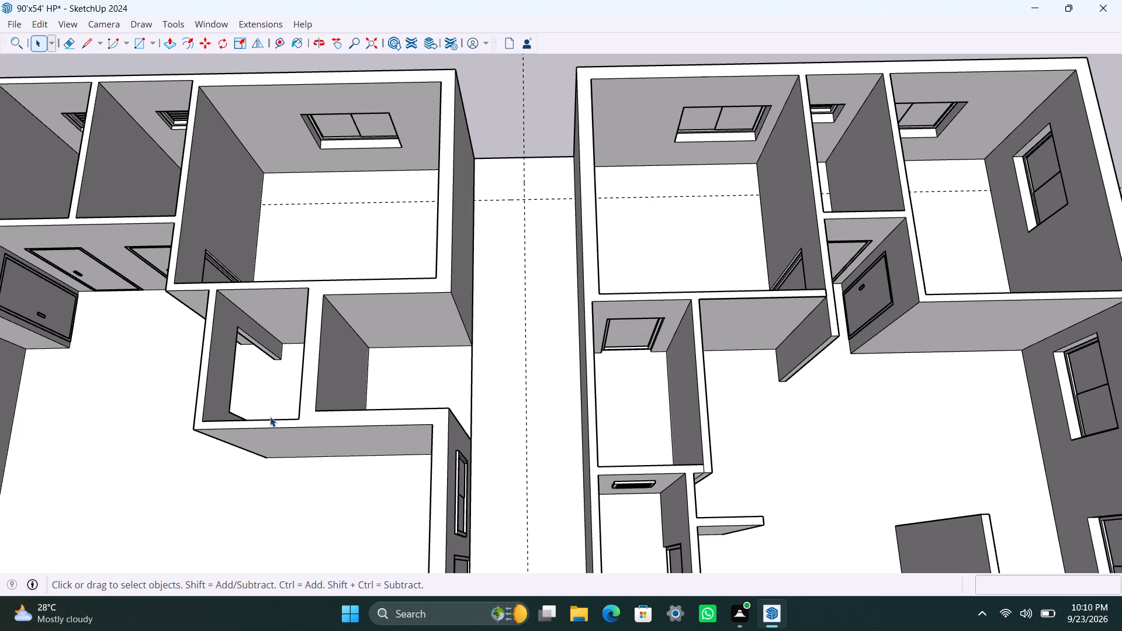
Place three crosswise guides on the passage floor at successive 9" spacings, starting from the guide near the far end.
scroll(548, 217, "up", 1)
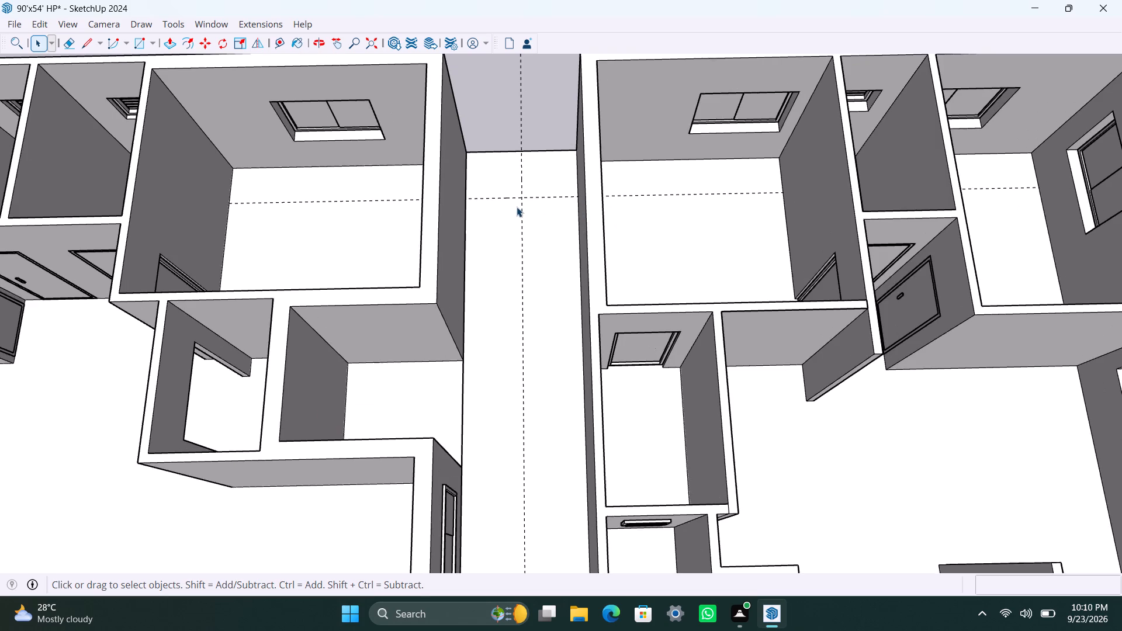
scroll(516, 206, "up", 1)
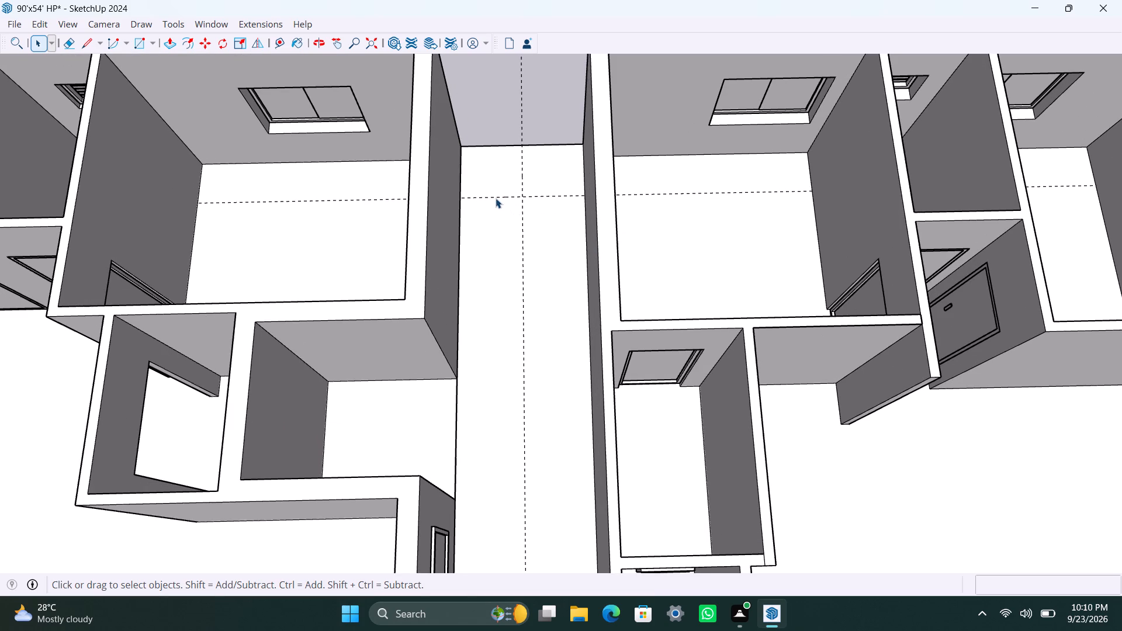
key("t")
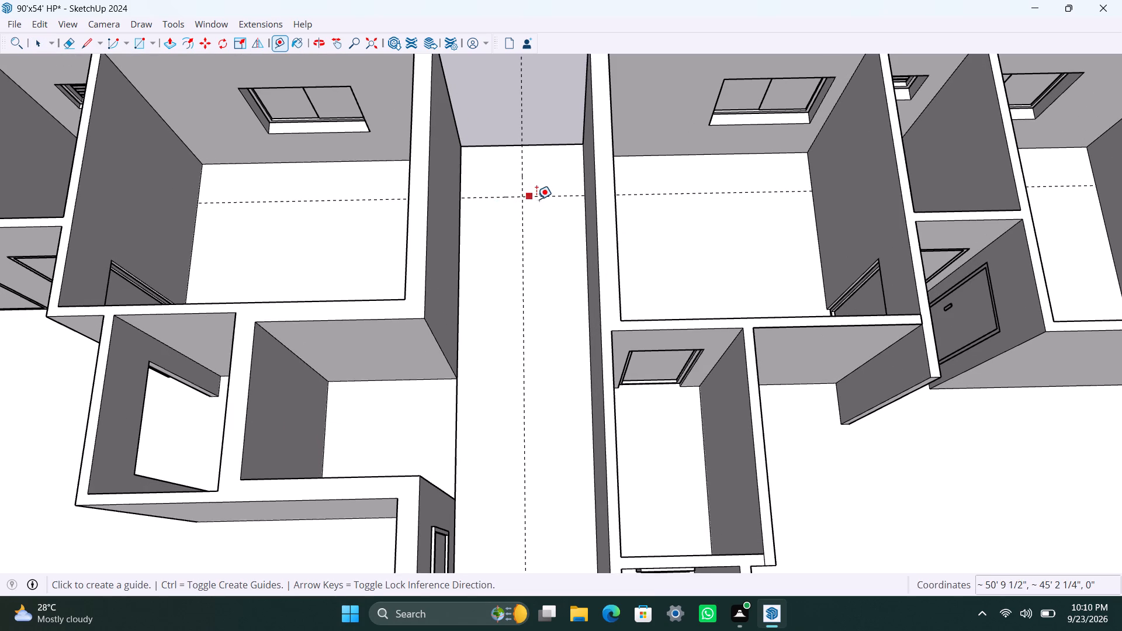
left_click(536, 199)
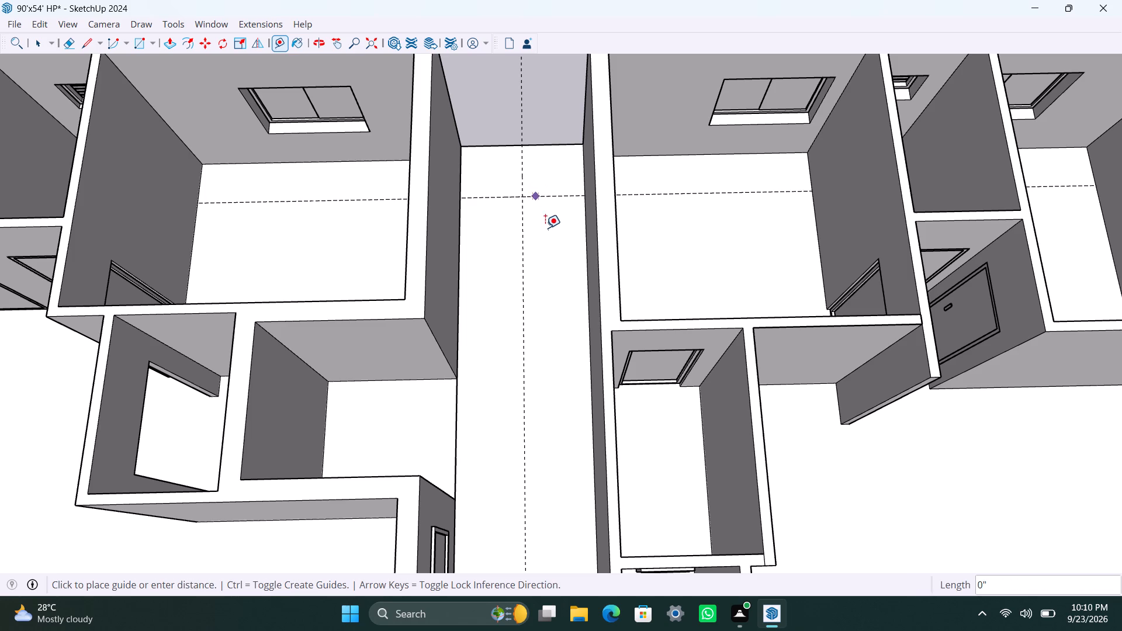
type("9\"")
key("Return")
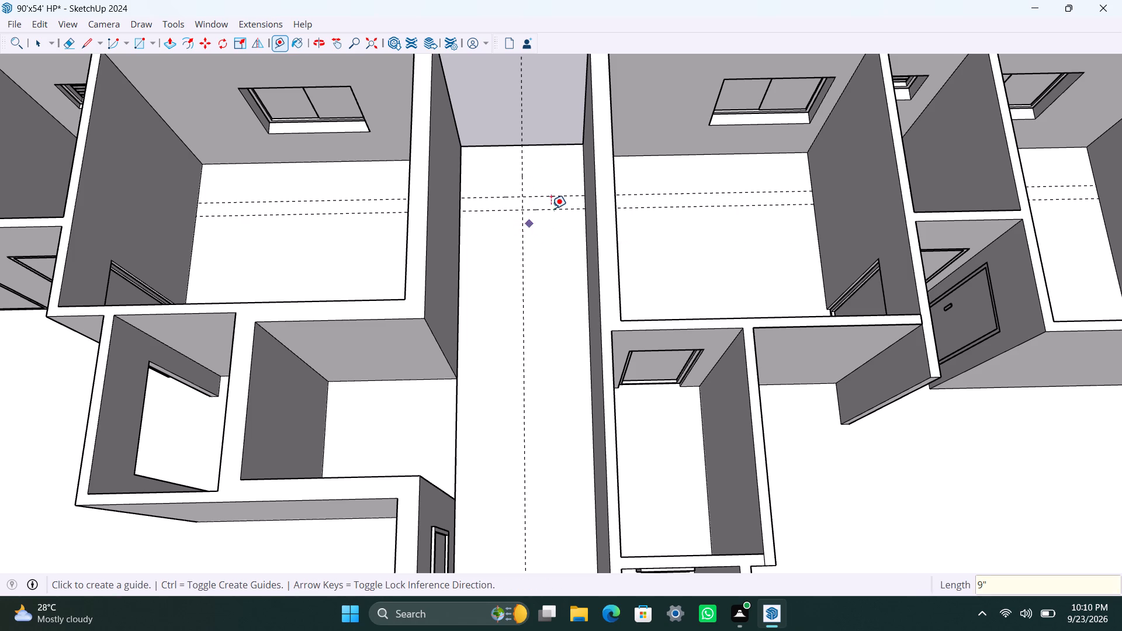
left_click_drag(552, 209, 552, 220)
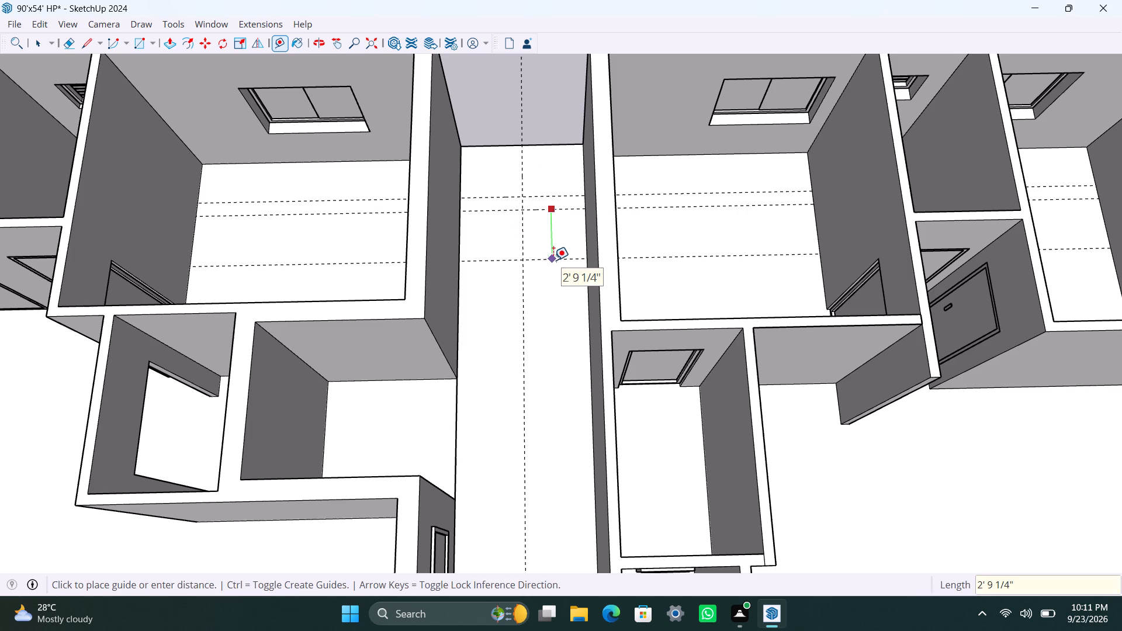
type("9\"")
key("Return")
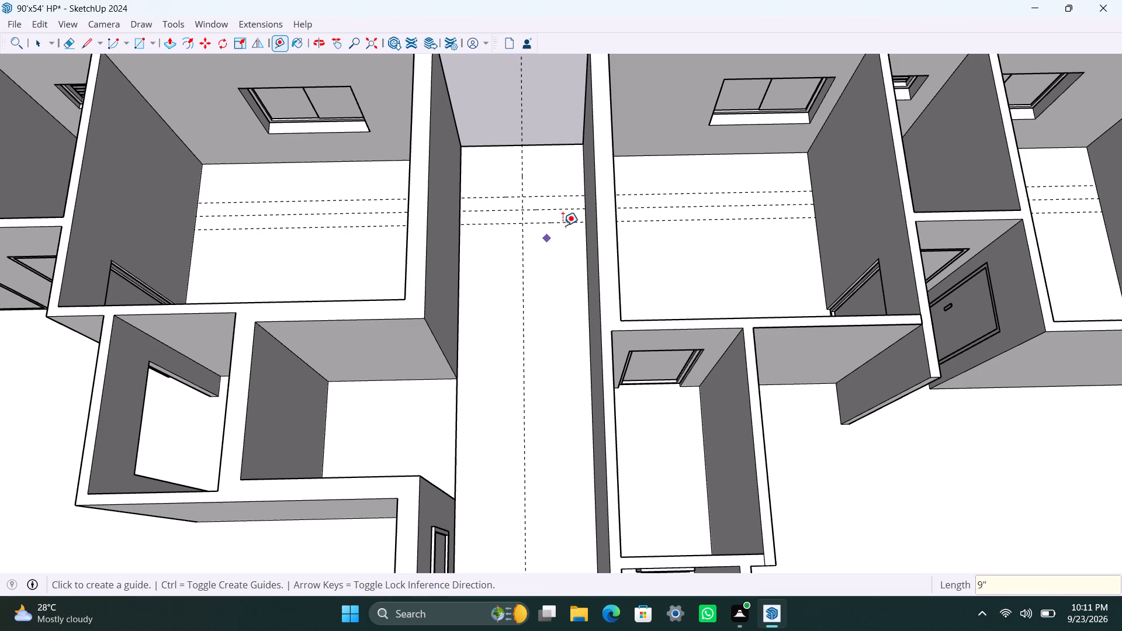
left_click(563, 224)
type("9\"")
key("Return")
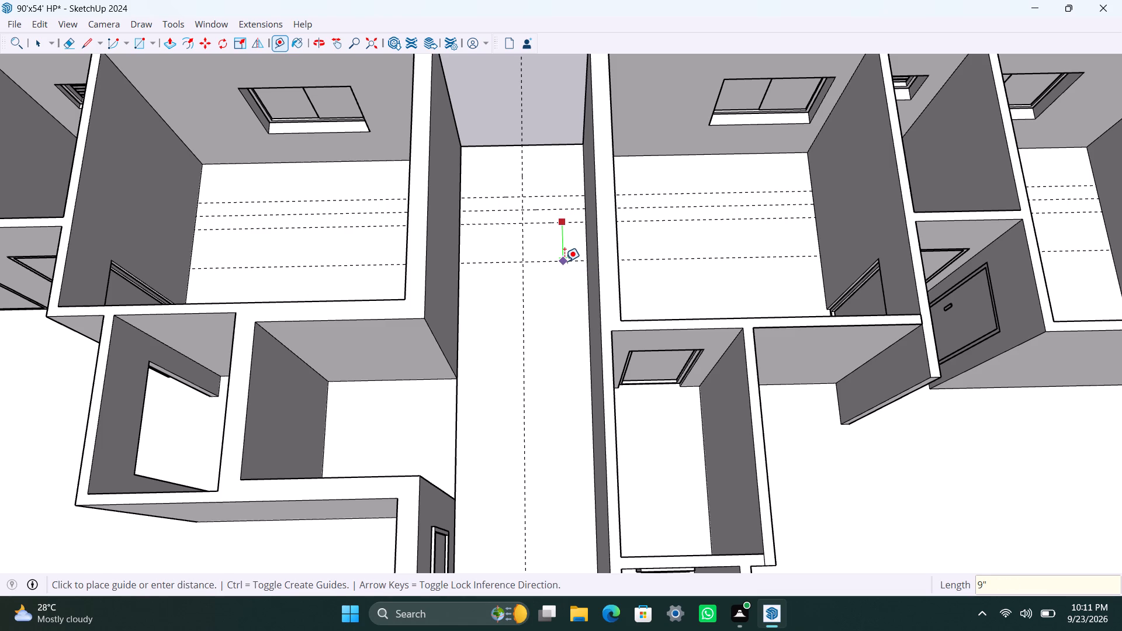
Add four more crosswise guides on the passage floor, each 9" beyond the previous one.
left_click_drag(560, 239, 559, 245)
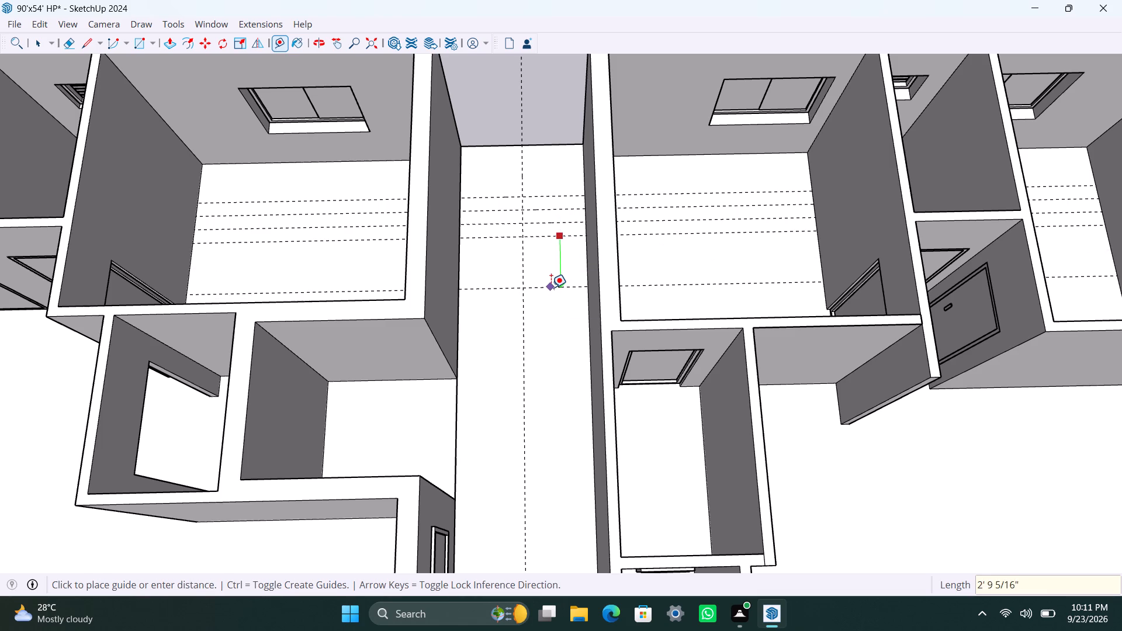
type("9\"")
key("Return")
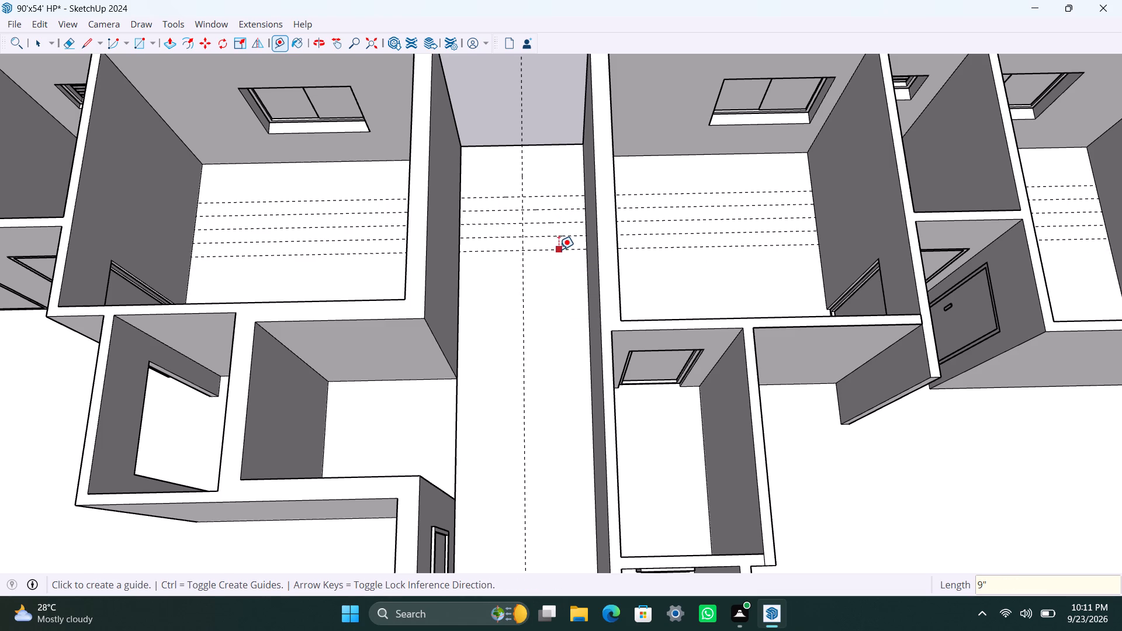
left_click_drag(559, 249, 559, 258)
type("9\"")
key("Return")
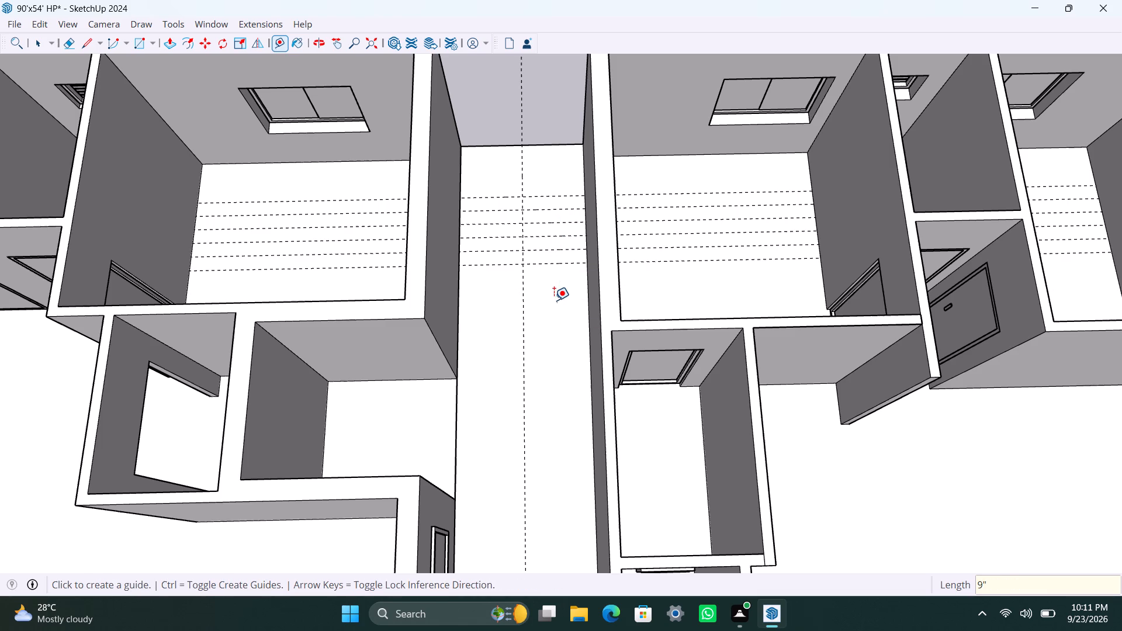
left_click_drag(547, 266, 547, 273)
type("9\"")
key("Return")
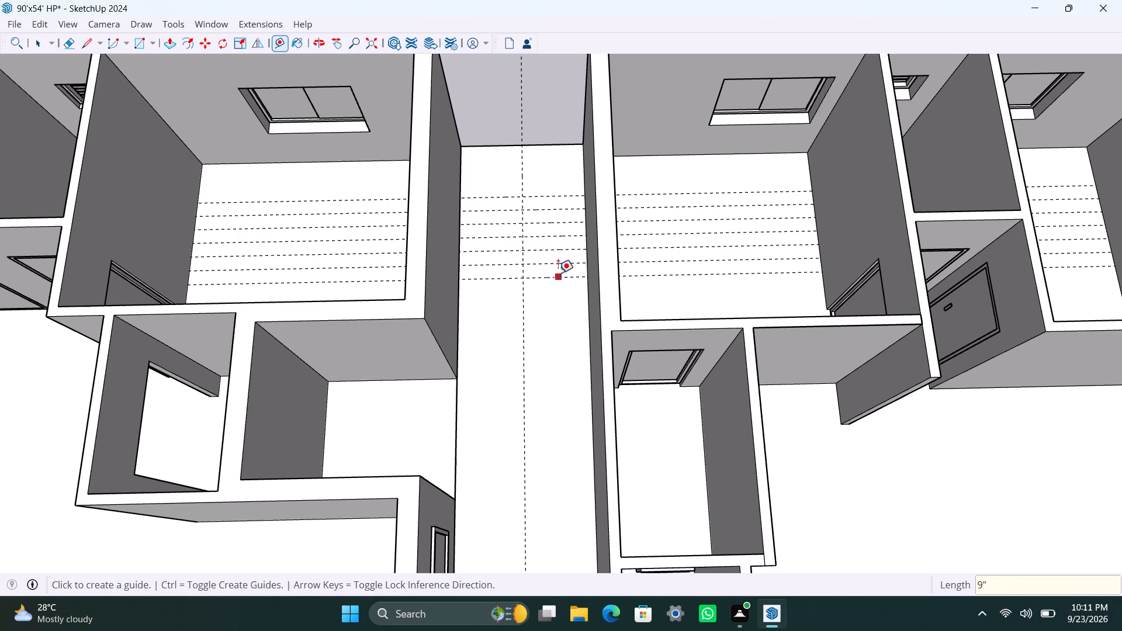
left_click_drag(558, 273, 560, 280)
type("9\"")
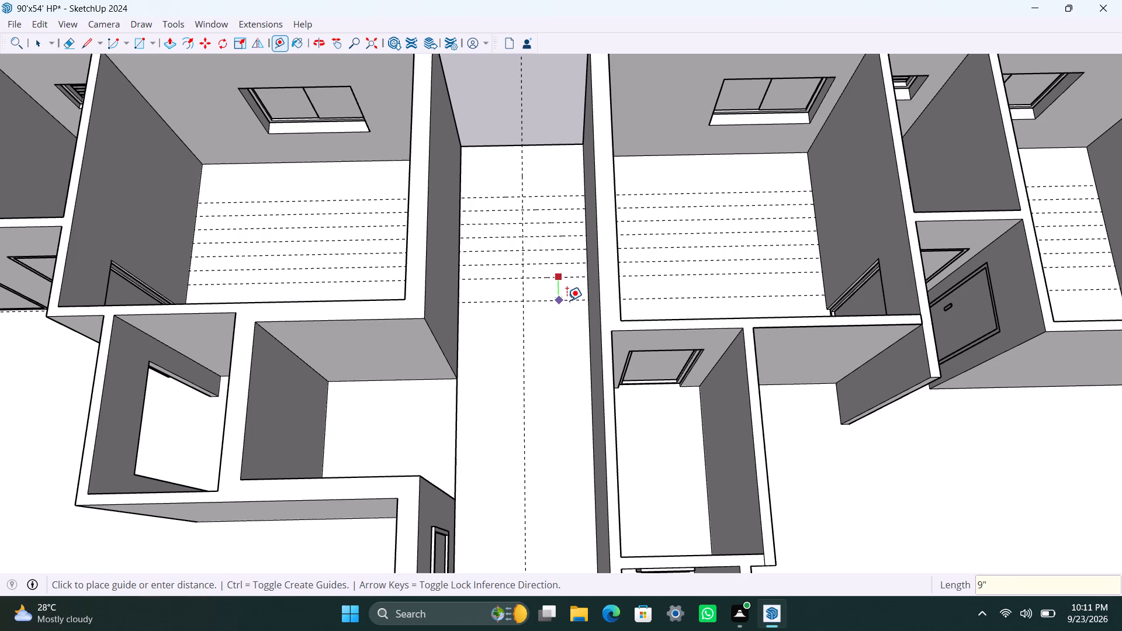
key("Return")
Add the last three crosswise guides on the passage floor at successive 9" spacings.
left_click_drag(538, 289, 526, 330)
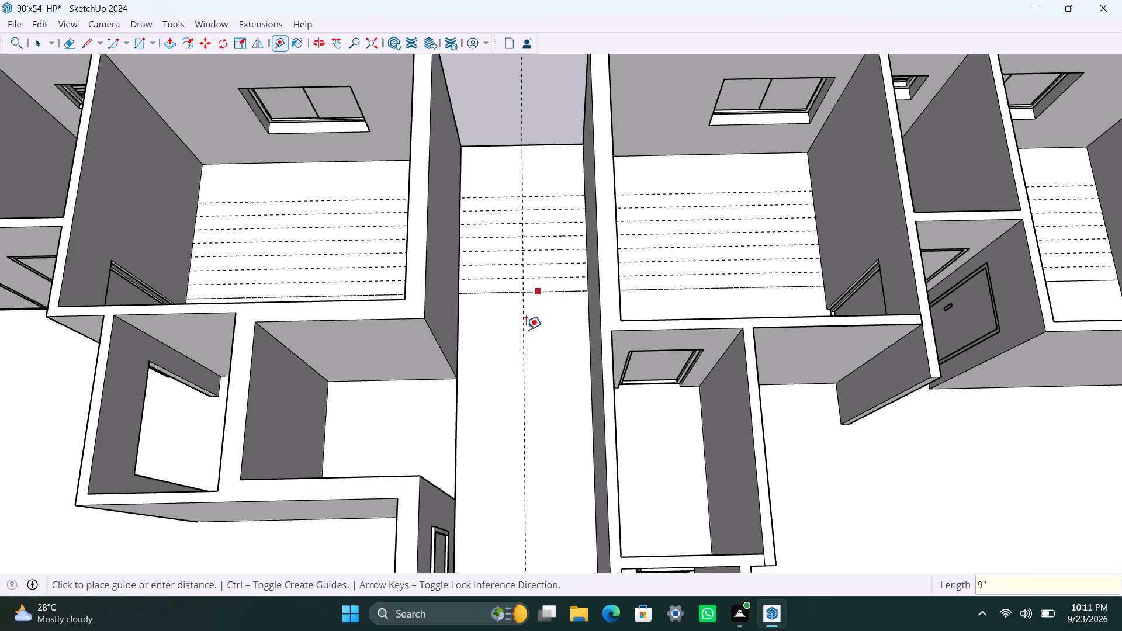
left_click_drag(526, 330, 534, 309)
type("9\"")
key("Return")
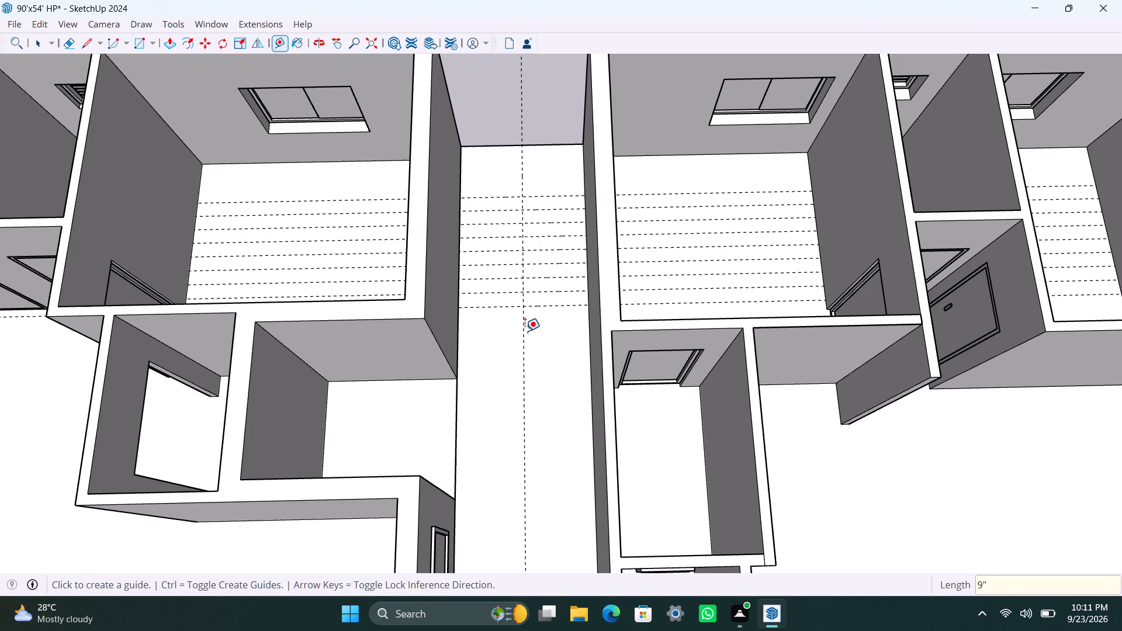
left_click_drag(552, 307, 552, 313)
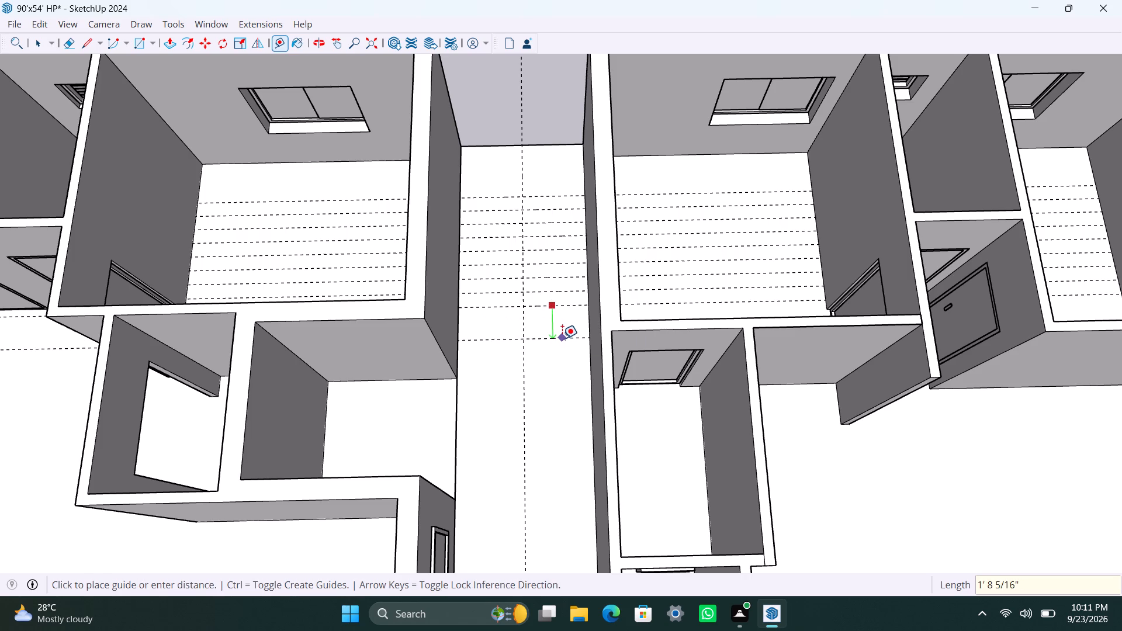
type("9\"")
key("Return")
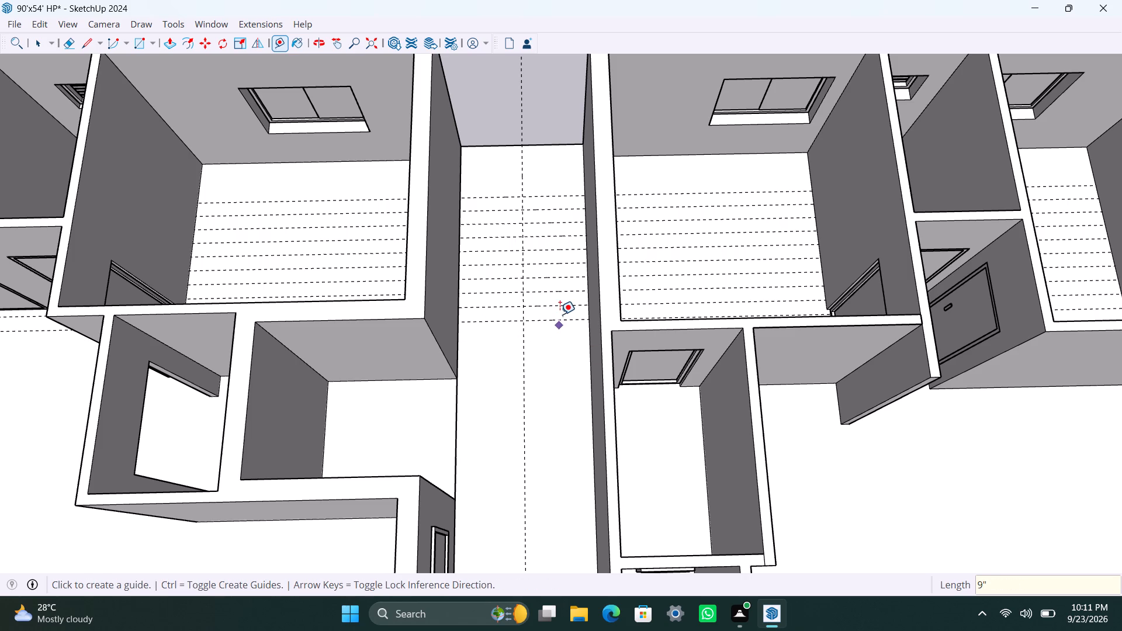
left_click(560, 318)
type("9\"")
key("Return")
Draw a 9" by 3'3" stair tread rectangle between the two nearest crosswise guides, wall to lengthwise guide, and make it a group.
key("space")
scroll(479, 334, "up", 3)
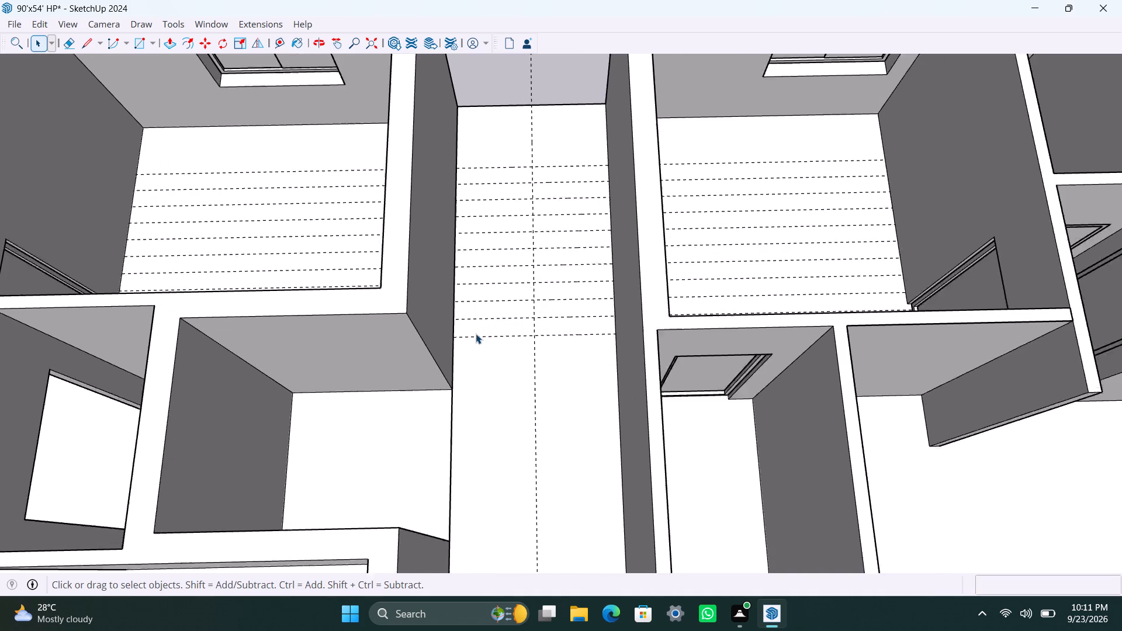
scroll(470, 335, "up", 1)
key("r")
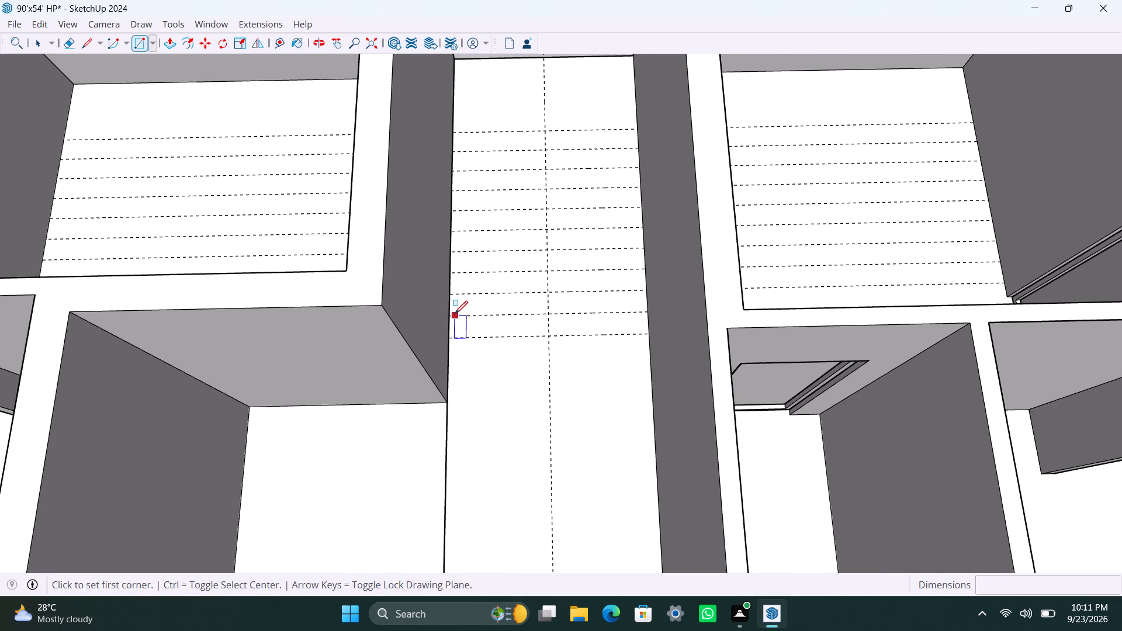
left_click(452, 313)
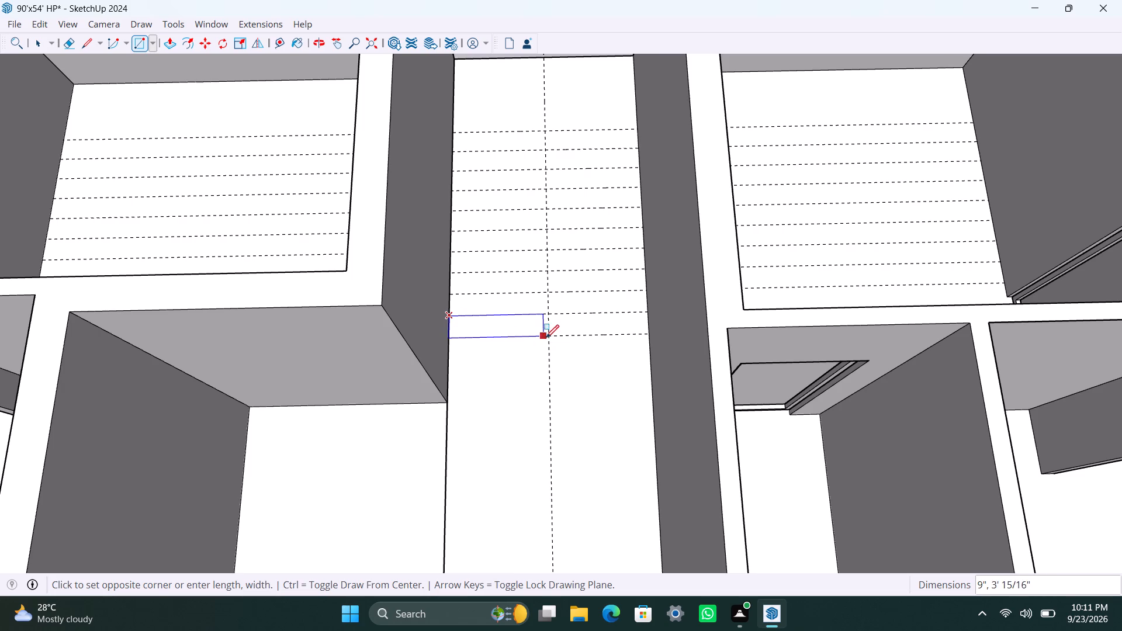
left_click(549, 338)
key("space")
double_click(515, 330)
right_click(515, 330)
left_click(587, 143)
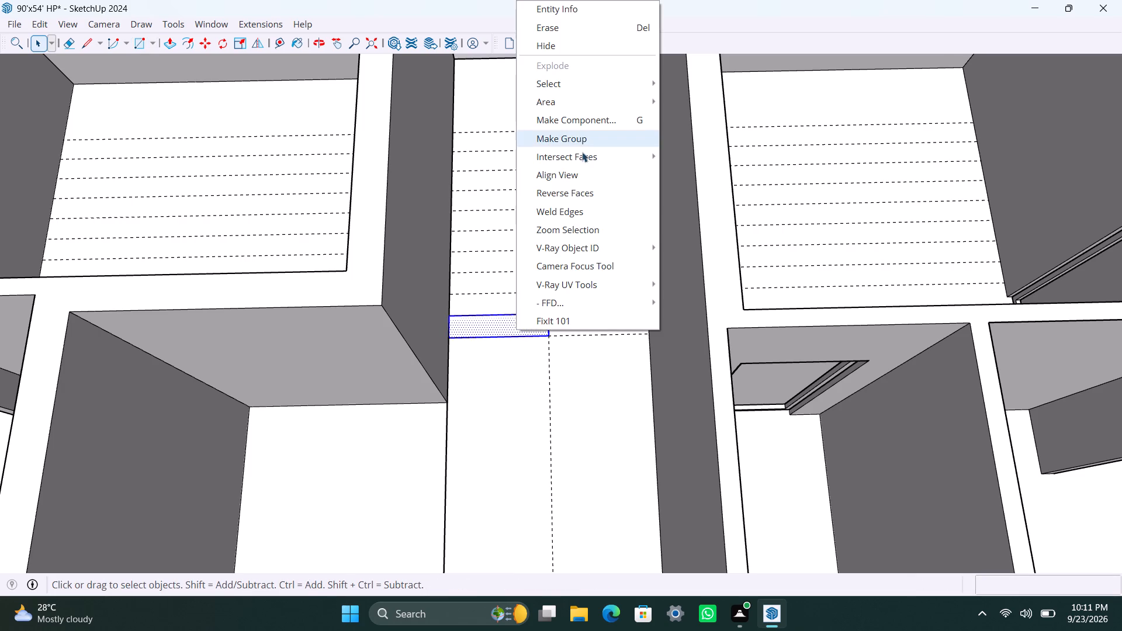
Push/pull the tread face up 8" inside its group and exit the group.
left_click(536, 318)
double_click(539, 322)
left_click(539, 327)
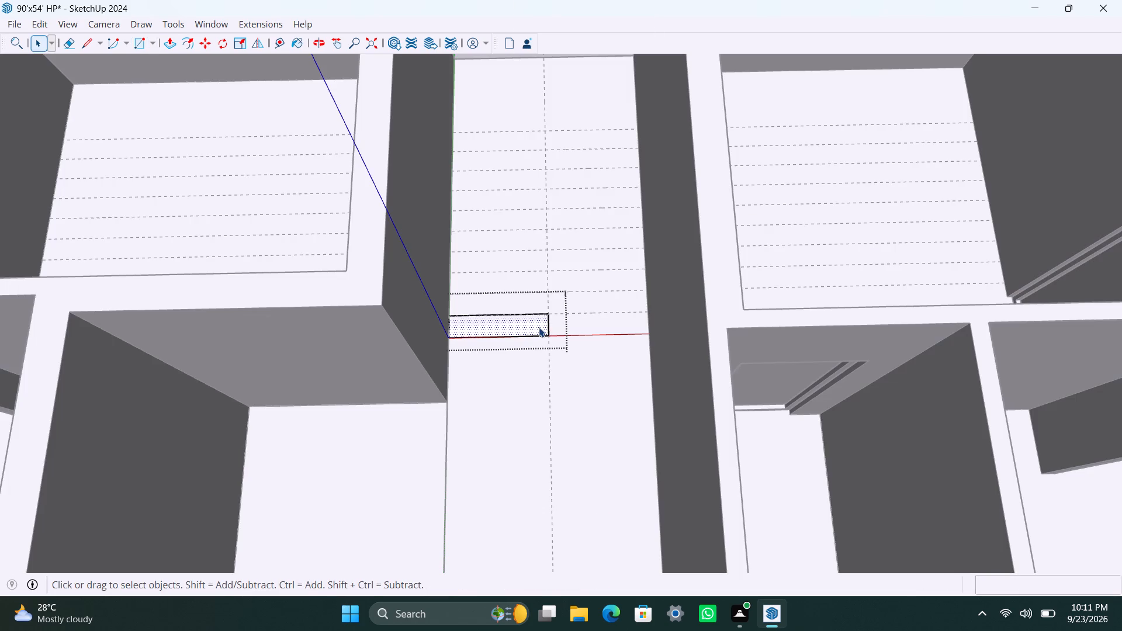
key("p")
left_click_drag(539, 327, 535, 317)
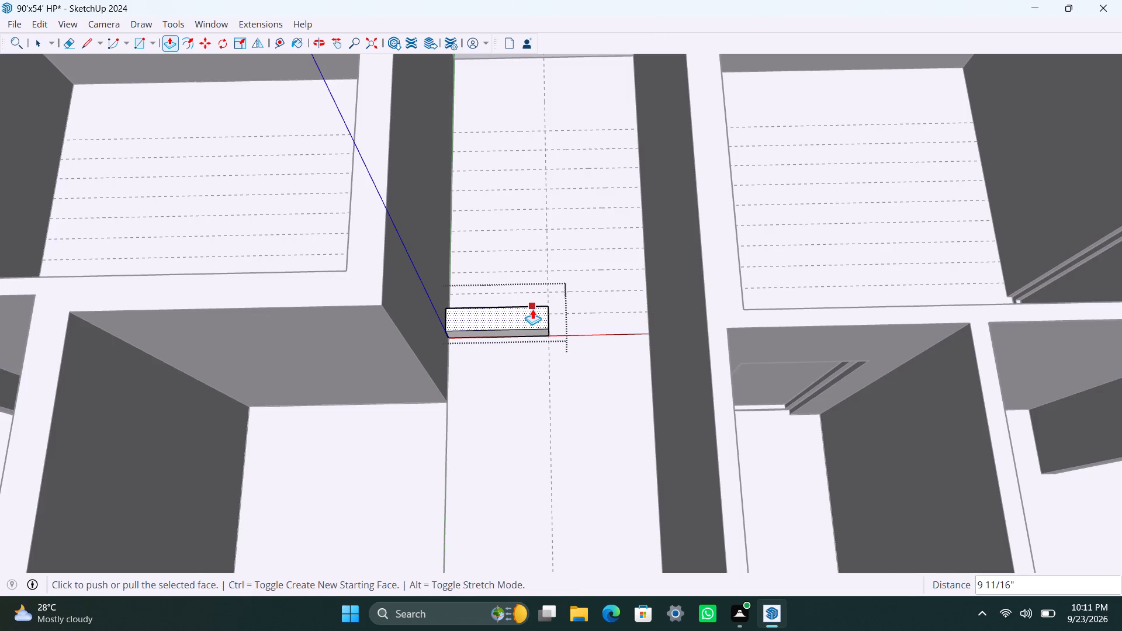
key("8")
key("shift+quotedbl")
key("Return")
key("space")
left_click(559, 398)
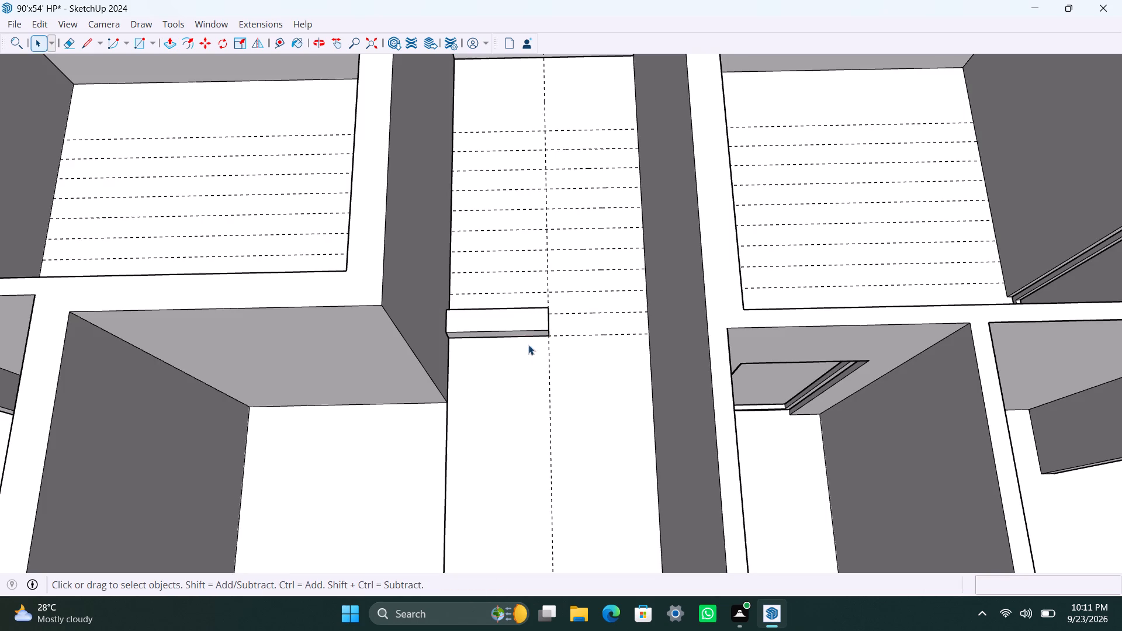
Copy the grouped stair tread onto its own upper back corner twice, each copy about 1' 1/16" diagonally up, making three stacked treads.
left_click(528, 324)
scroll(527, 334, "up", 4)
key("m")
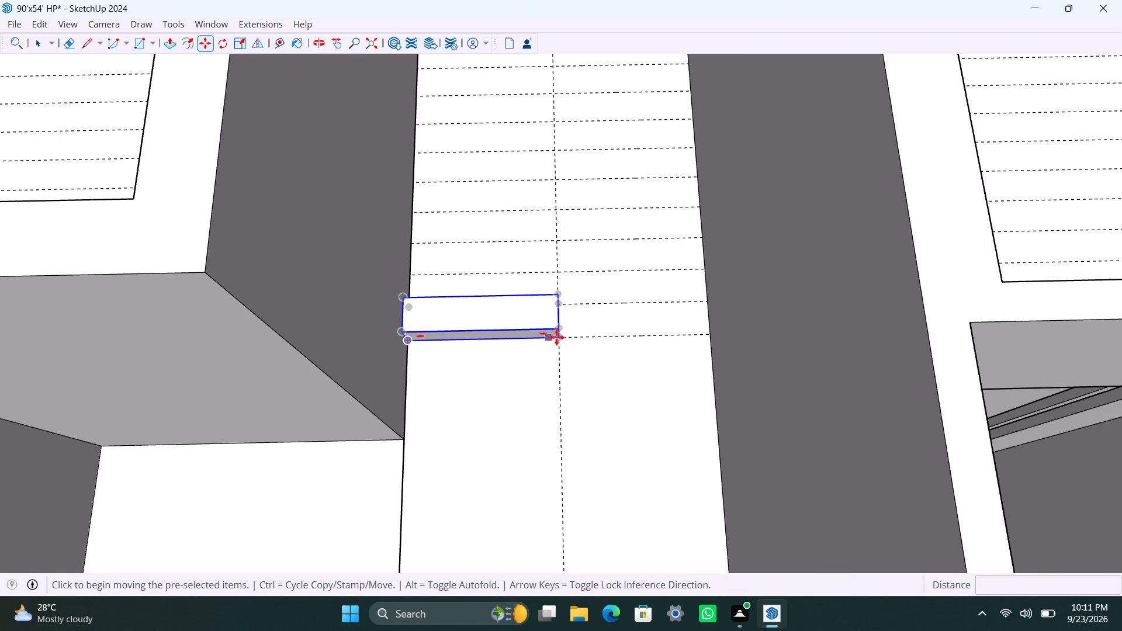
left_click(557, 338)
left_click(560, 297)
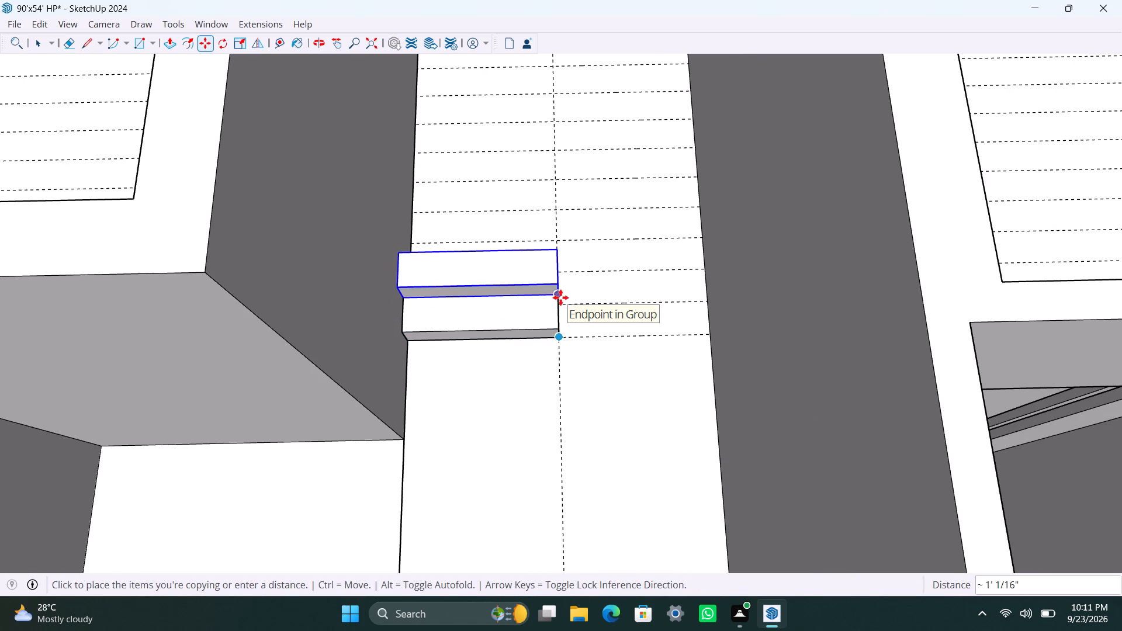
key("ctrl+z")
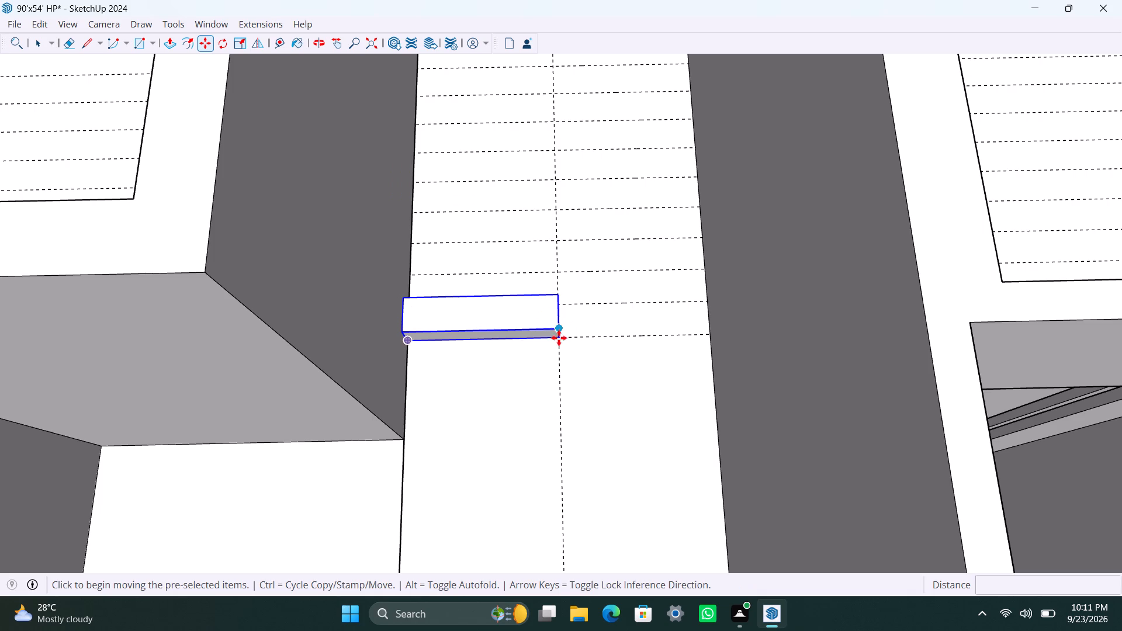
left_click(559, 338)
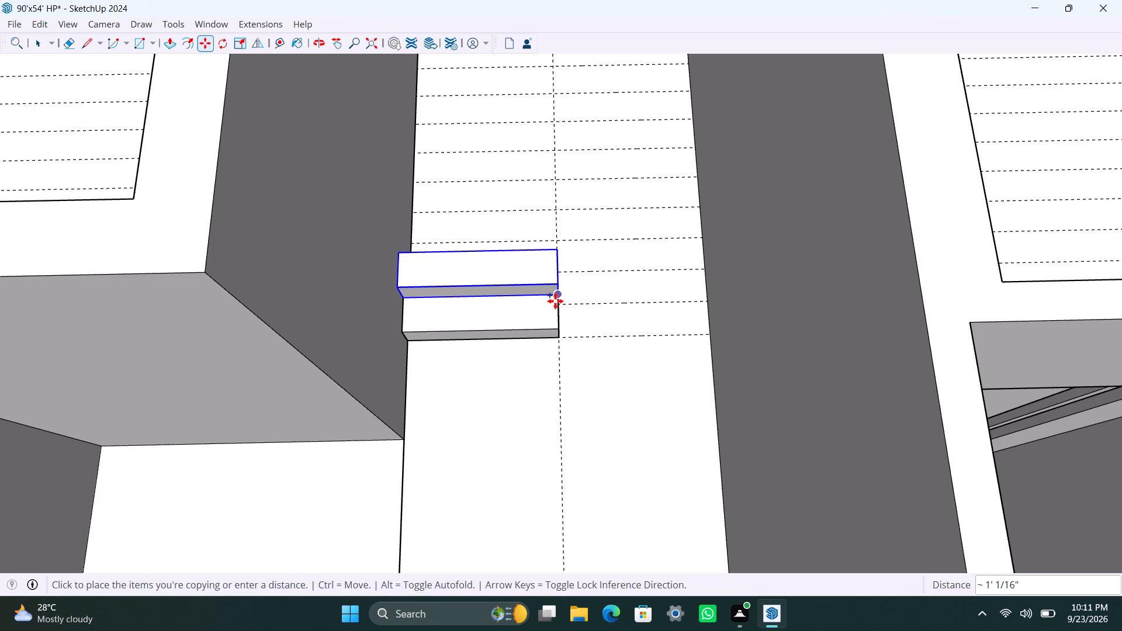
left_click(555, 300)
left_click(555, 300)
left_click(557, 252)
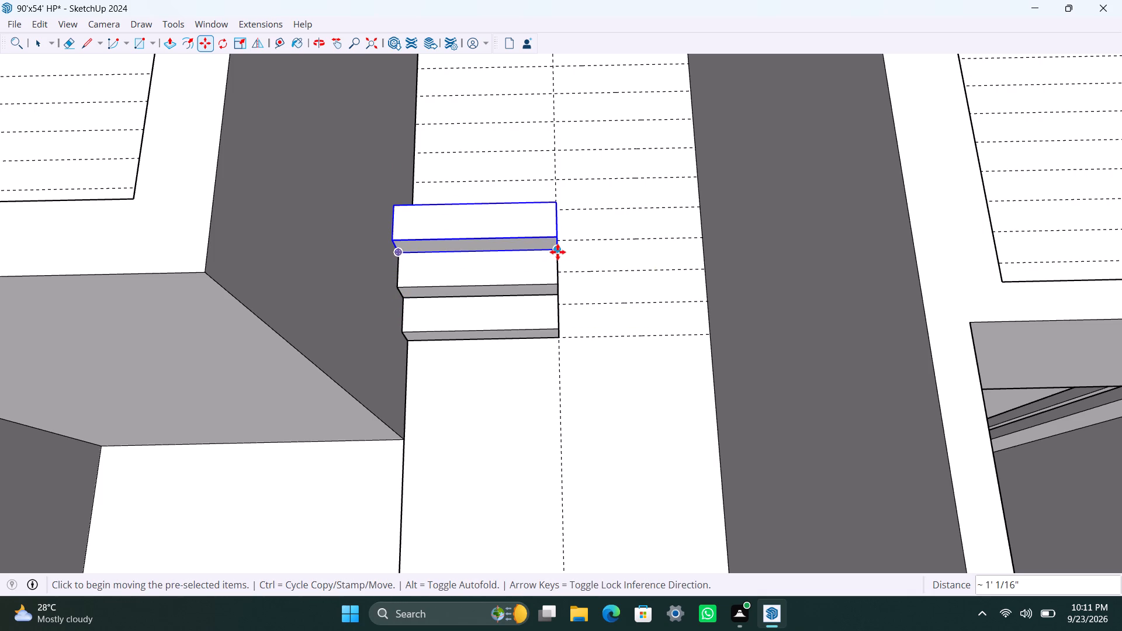
Copy the top tread up the flight three more times, each about 1' 1/16" from the previous one, for six steps.
left_click(557, 252)
left_click(556, 249)
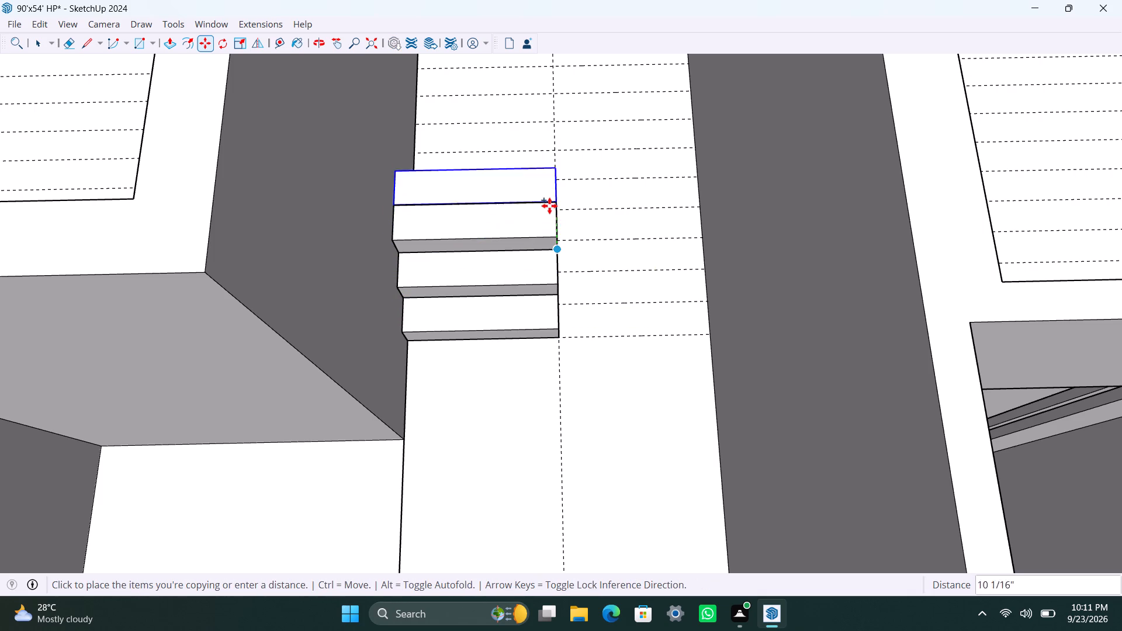
left_click(549, 204)
left_click(548, 204, "ctrl")
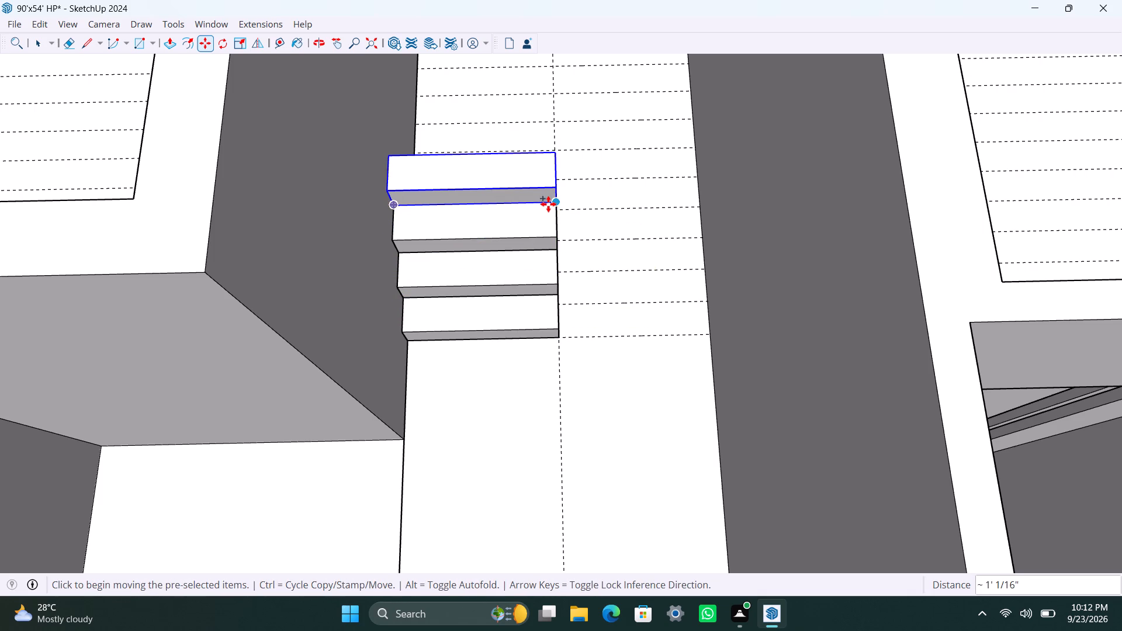
left_click(557, 152)
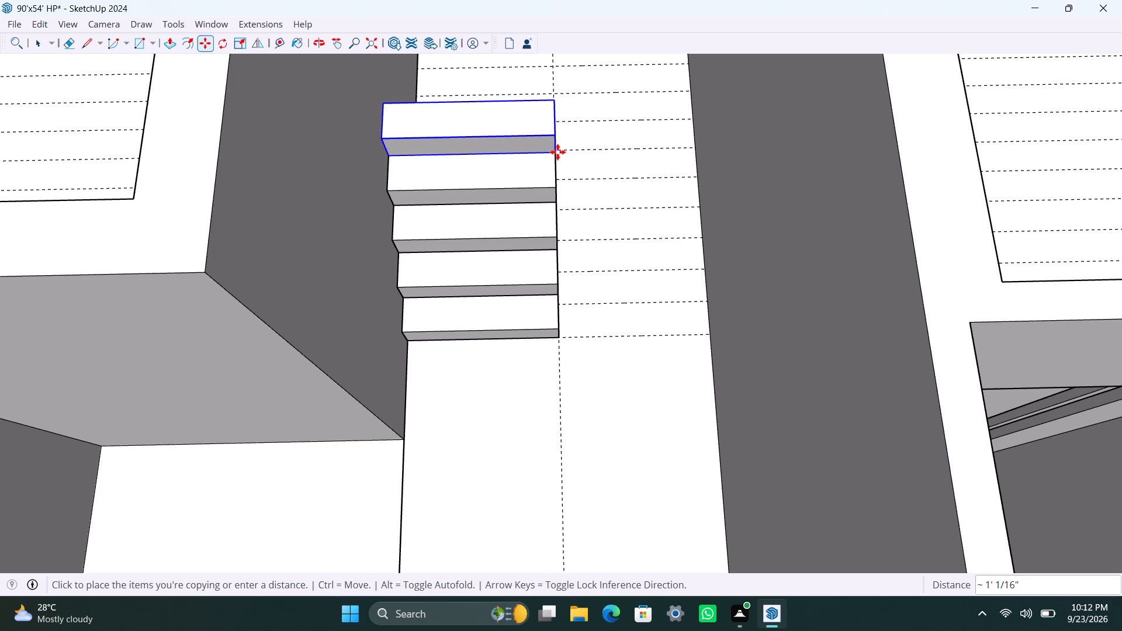
left_click(554, 152)
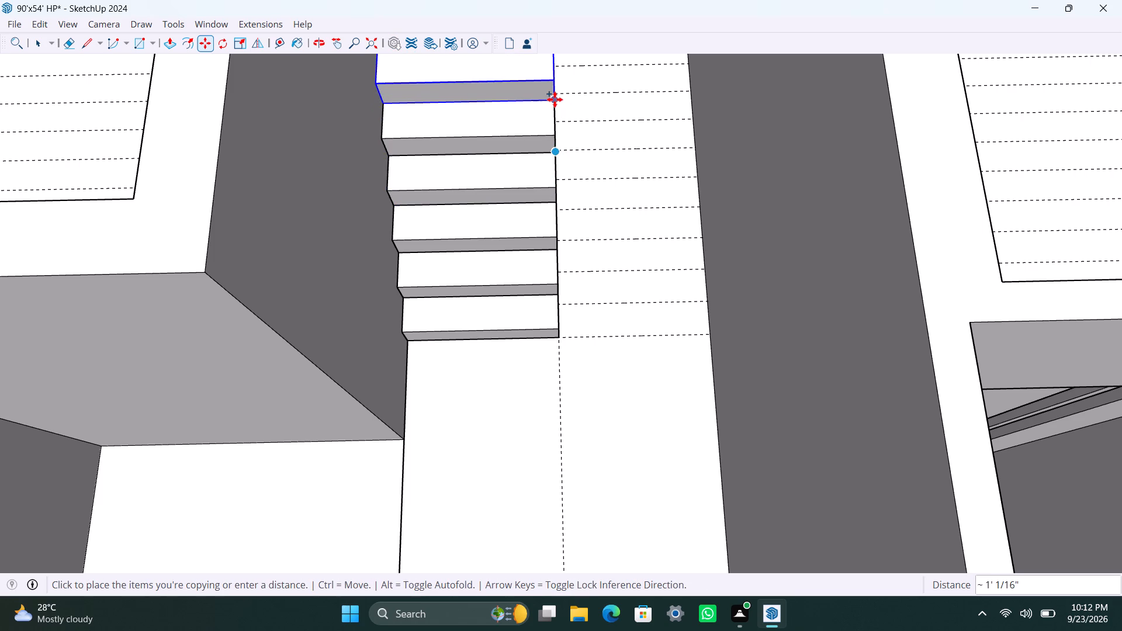
left_click(555, 98)
Delete the crosswise guide along the front of the bottom step.
scroll(543, 261, "down", 8)
middle_click_drag(536, 387, 413, 407)
scroll(560, 330, "up", 4)
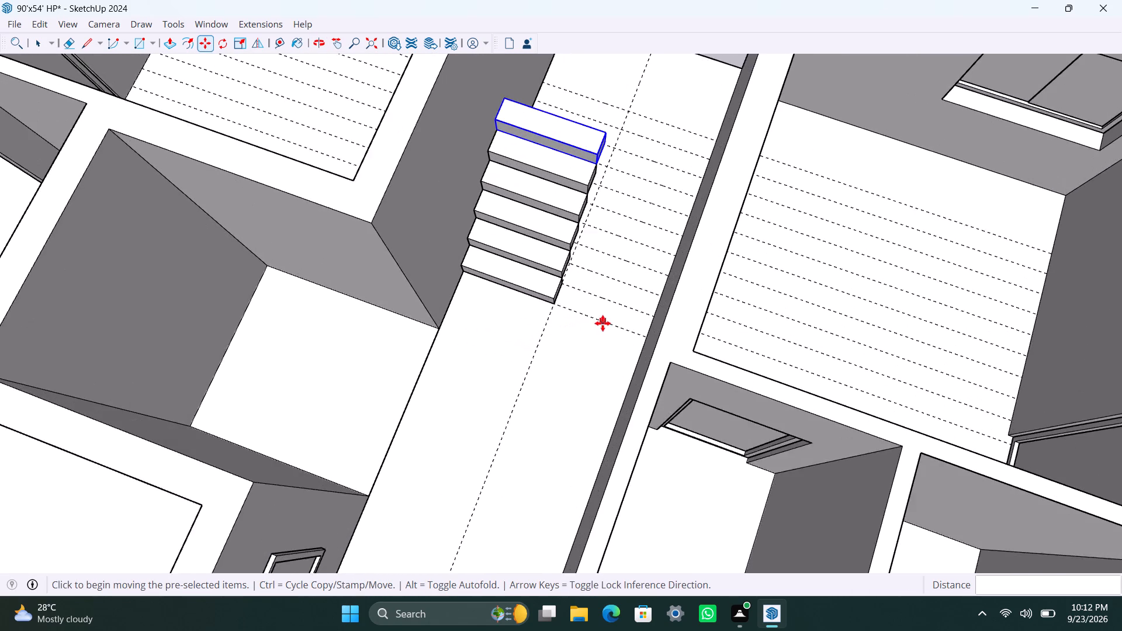
key("space")
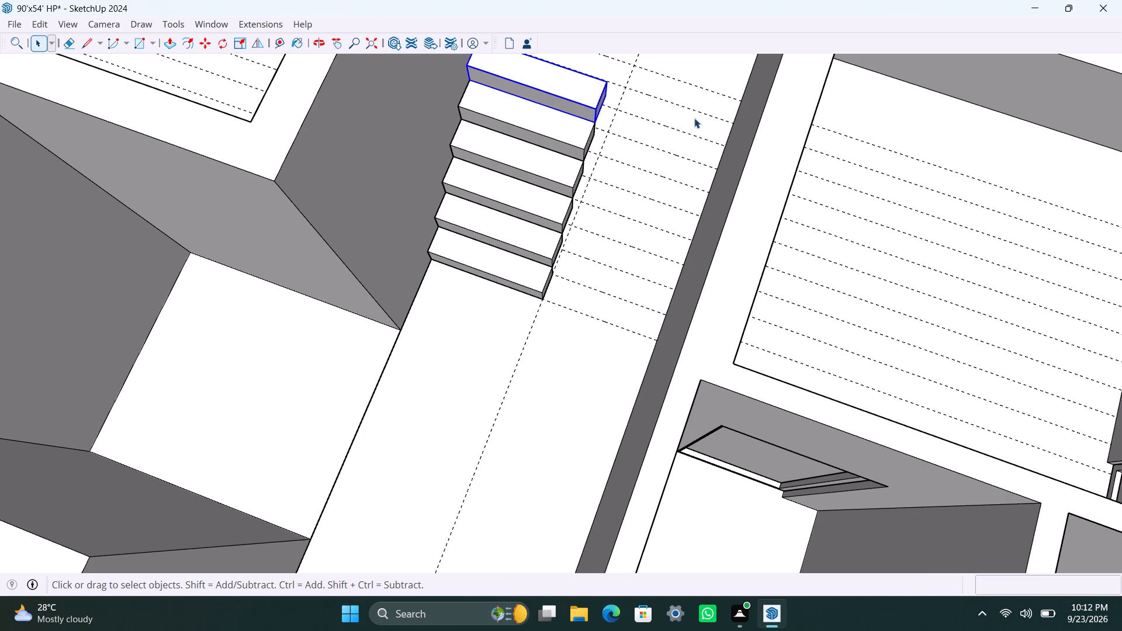
left_click(624, 329)
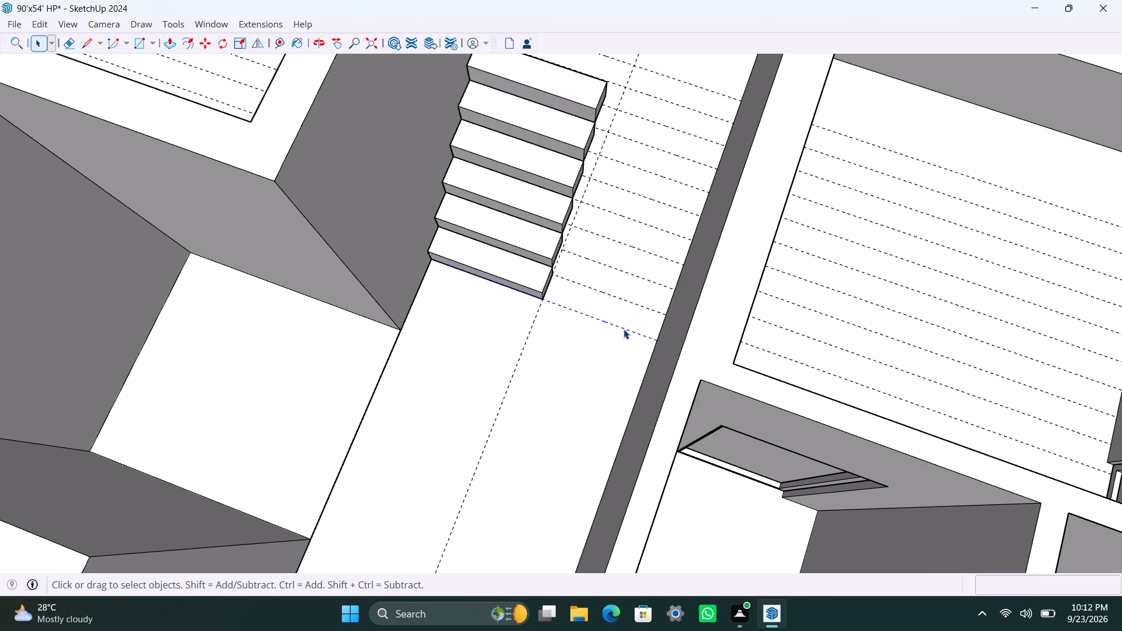
key("Delete")
Select all six steps and move them about 9" along the passage so the bottom step starts at the nearest remaining crosswise guide.
left_click(527, 294)
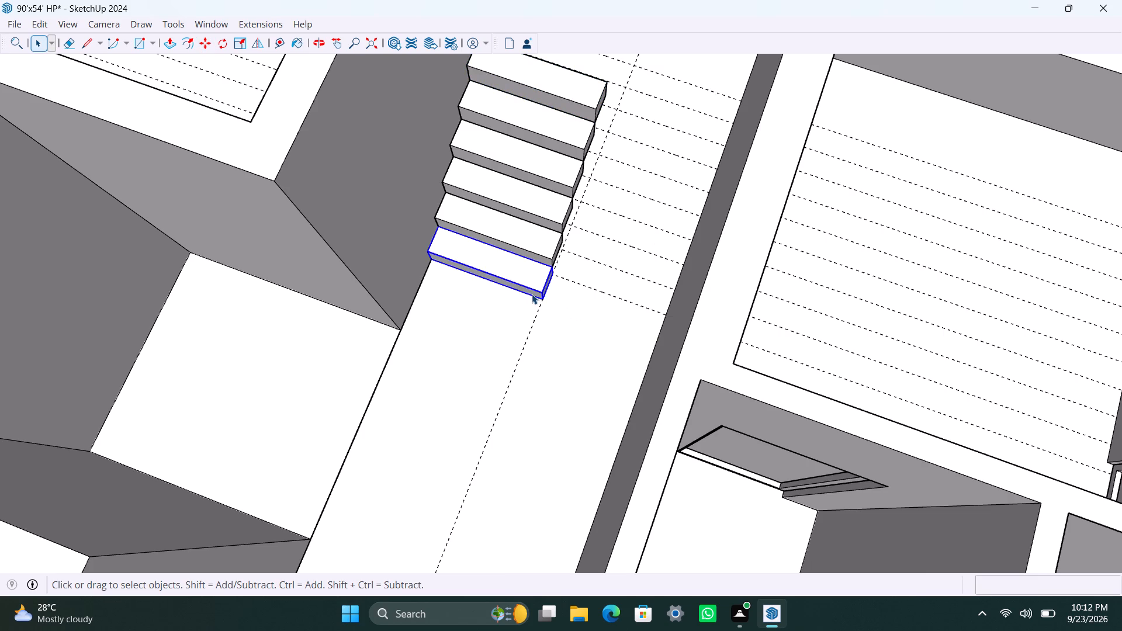
left_click(537, 236, "ctrl")
left_click(544, 216, "ctrl")
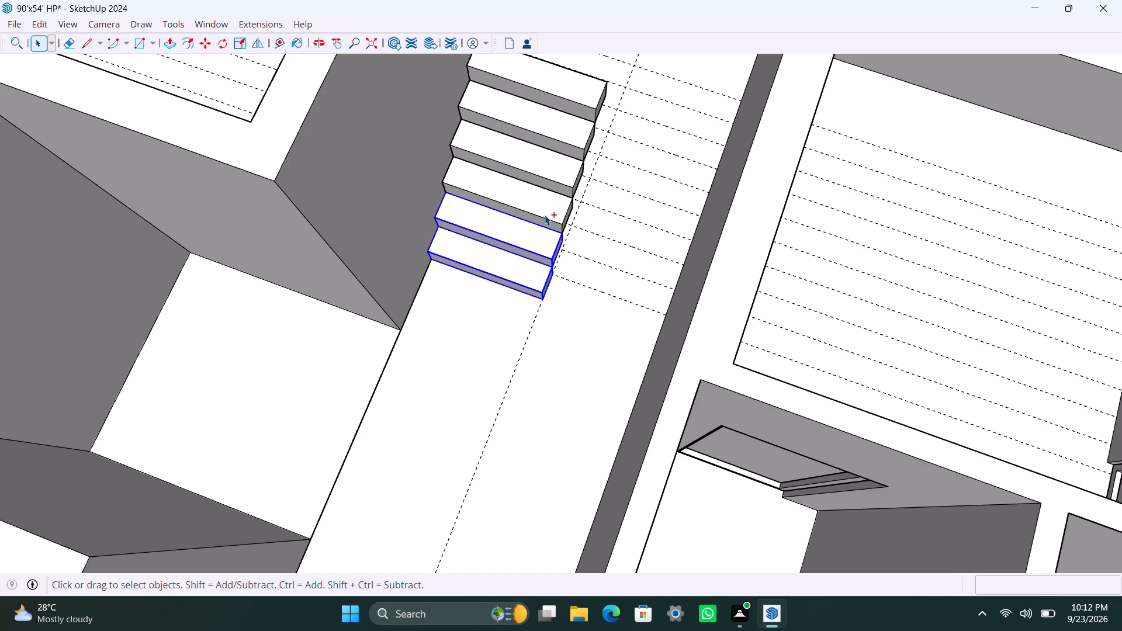
left_click(555, 171, "ctrl")
left_click(570, 130, "ctrl")
left_click(581, 91, "ctrl")
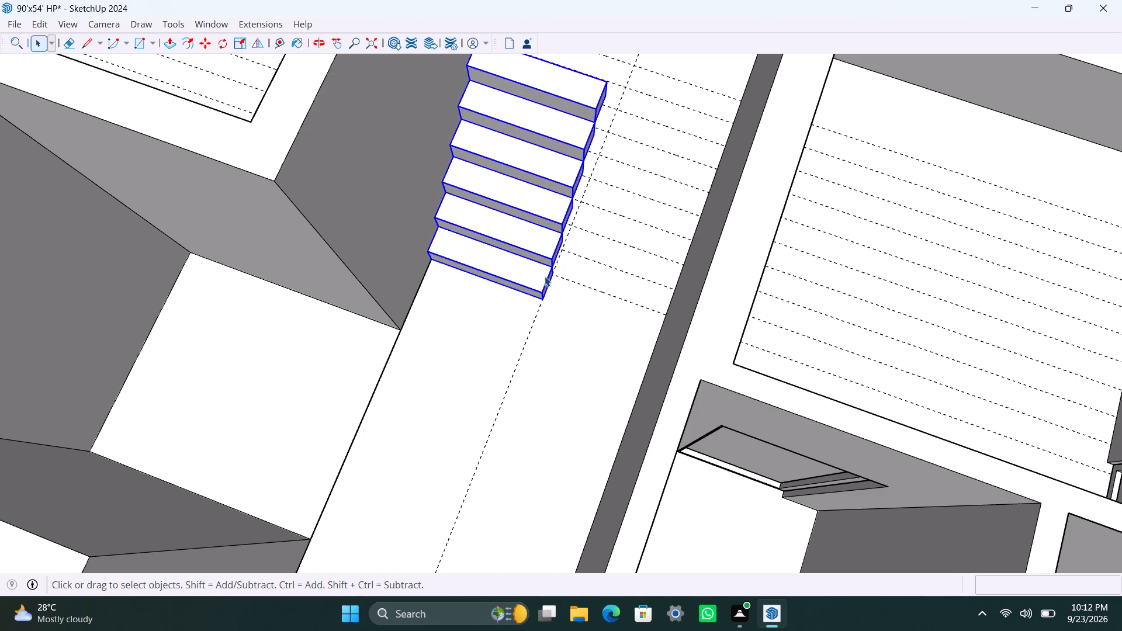
key("m")
left_click(540, 299)
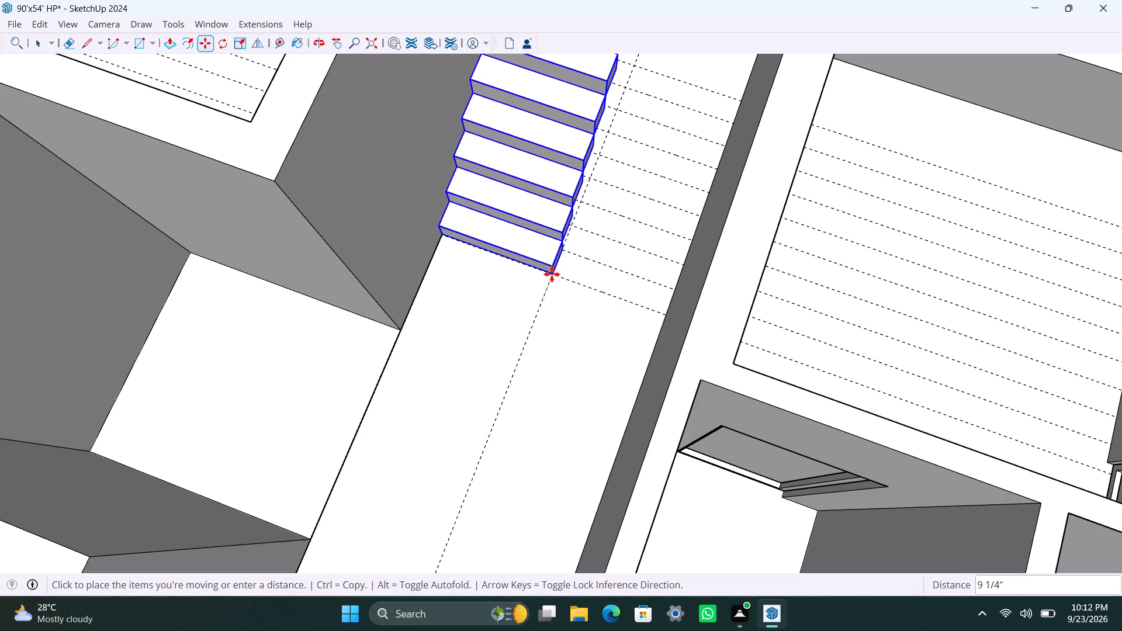
left_click(552, 274)
Move the six selected steps one more crosswise guide along the passage, keeping their corner on the lengthwise guide.
scroll(554, 278, "up", 3)
scroll(550, 319, "down", 6)
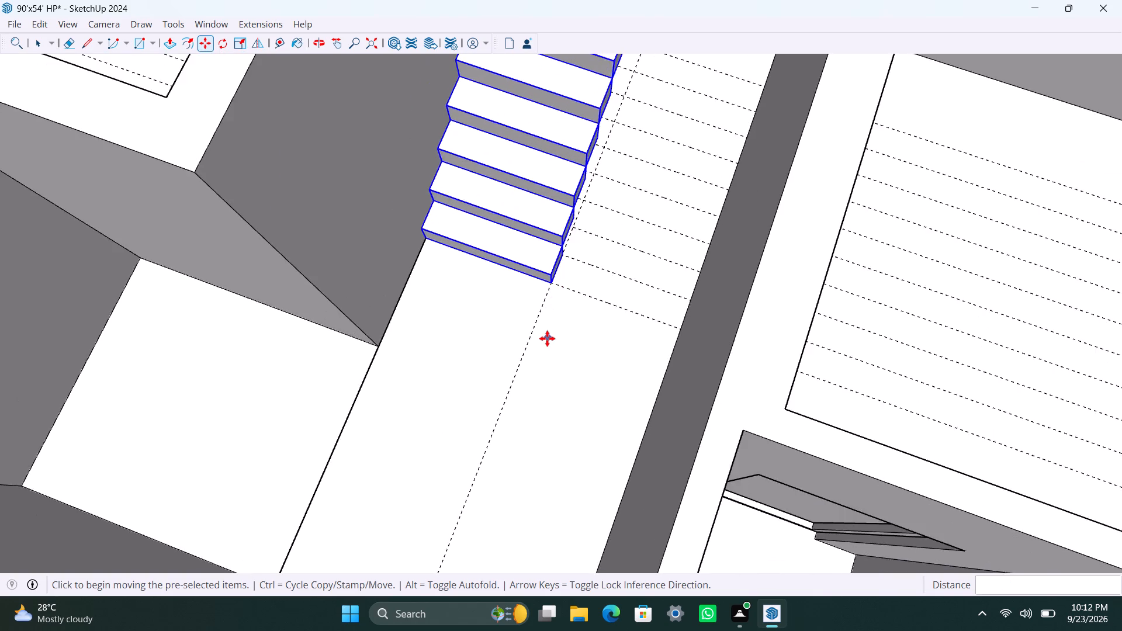
scroll(547, 338, "down", 2)
middle_click_drag(506, 363, 493, 410, "shift")
key("space")
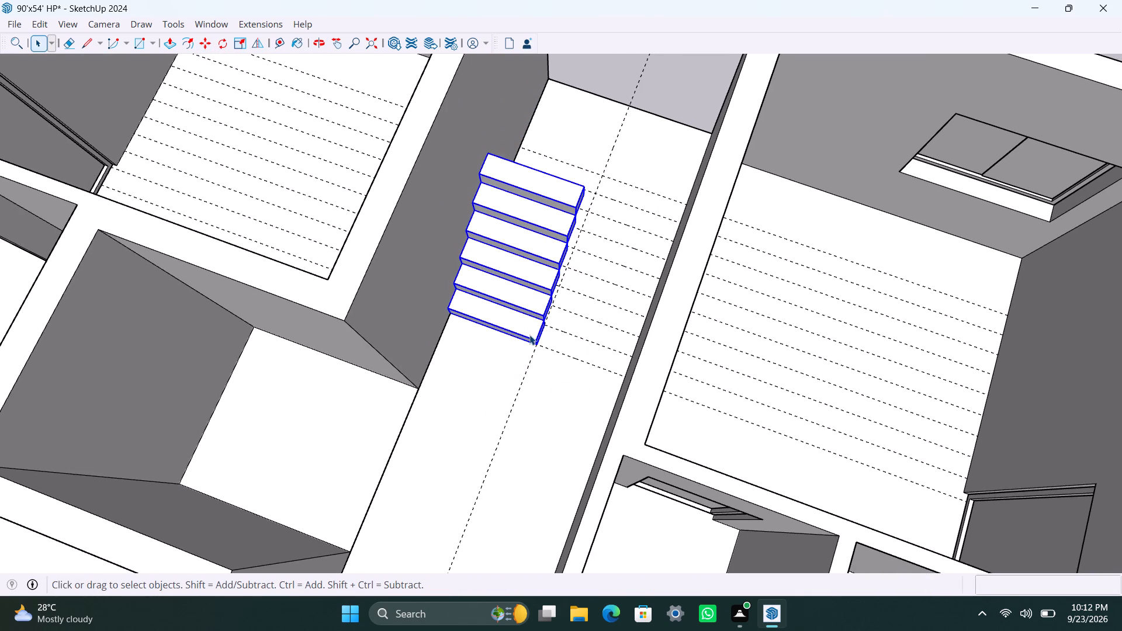
scroll(531, 341, "up", 3)
key("m")
left_click_drag(539, 348, 539, 342)
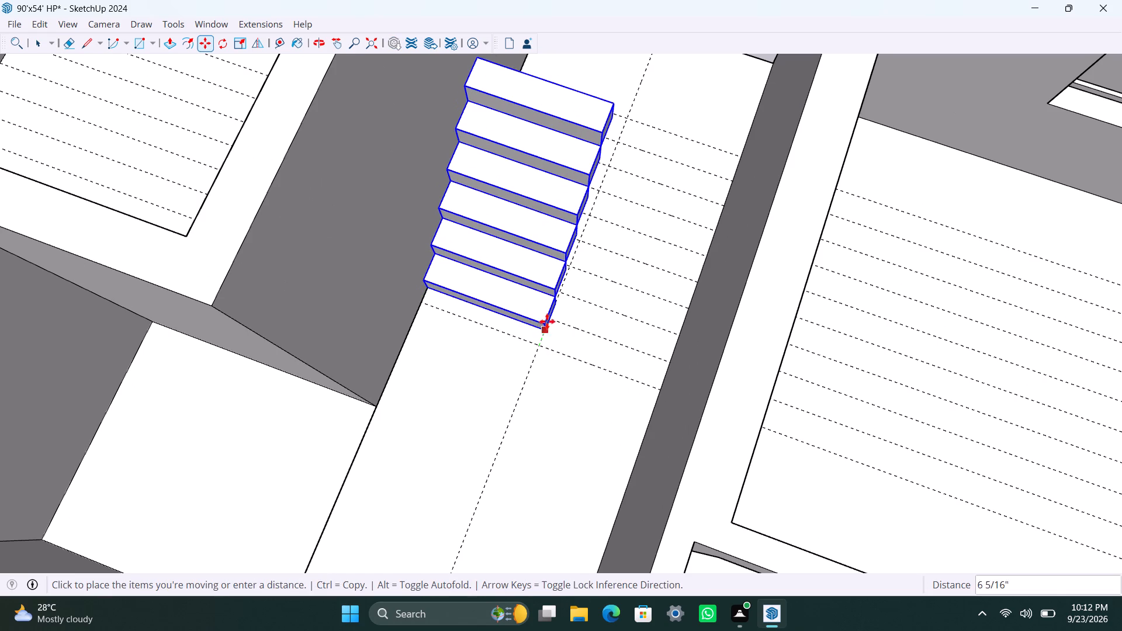
left_click(550, 318)
Delete the exposed crosswise guide in front of the bottom step.
key("space")
left_click(549, 350)
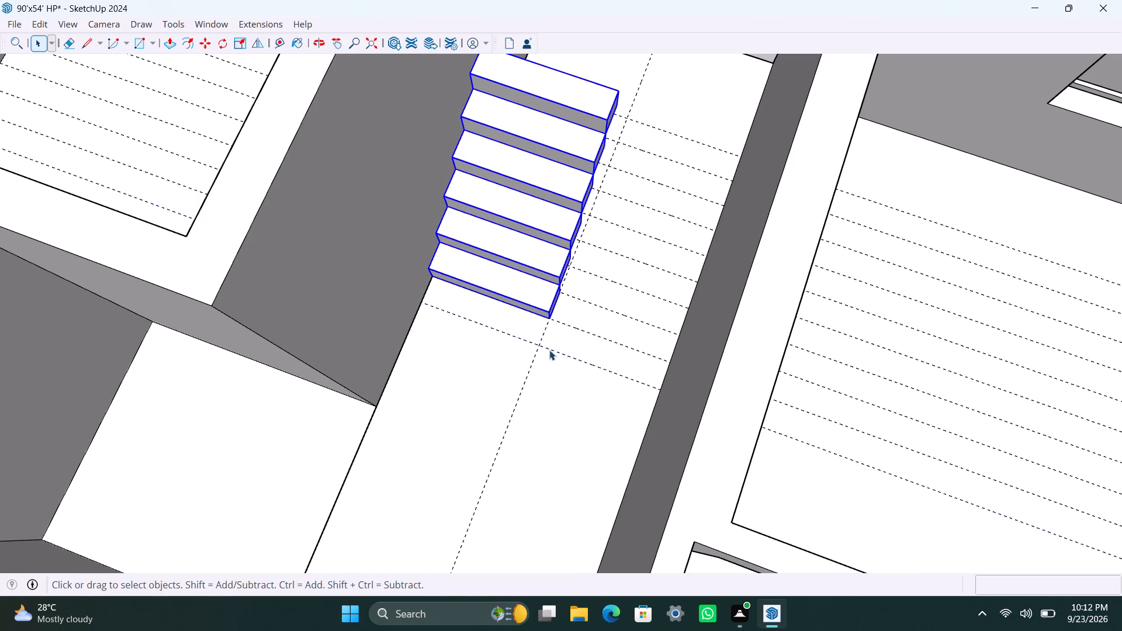
key("Delete")
Copy the top step three more times onto each previous upper back corner, about 1' 1/16" diagonally apart, for nine steps.
scroll(563, 292, "down", 3)
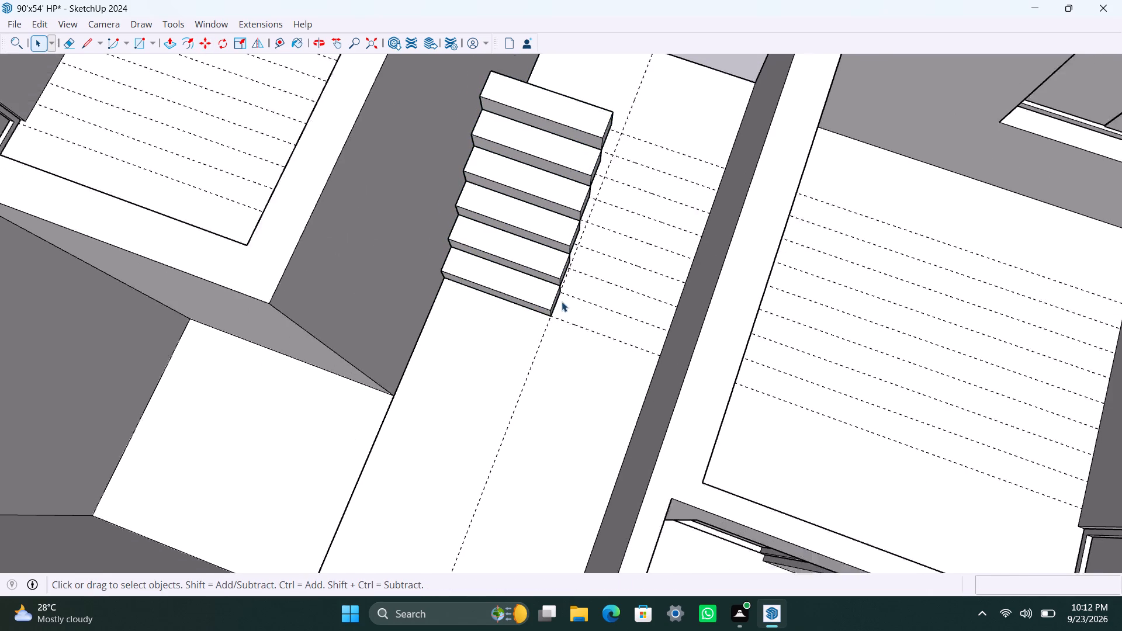
scroll(562, 301, "down", 1)
middle_click_drag(535, 327, 494, 408, "shift")
scroll(511, 334, "up", 1)
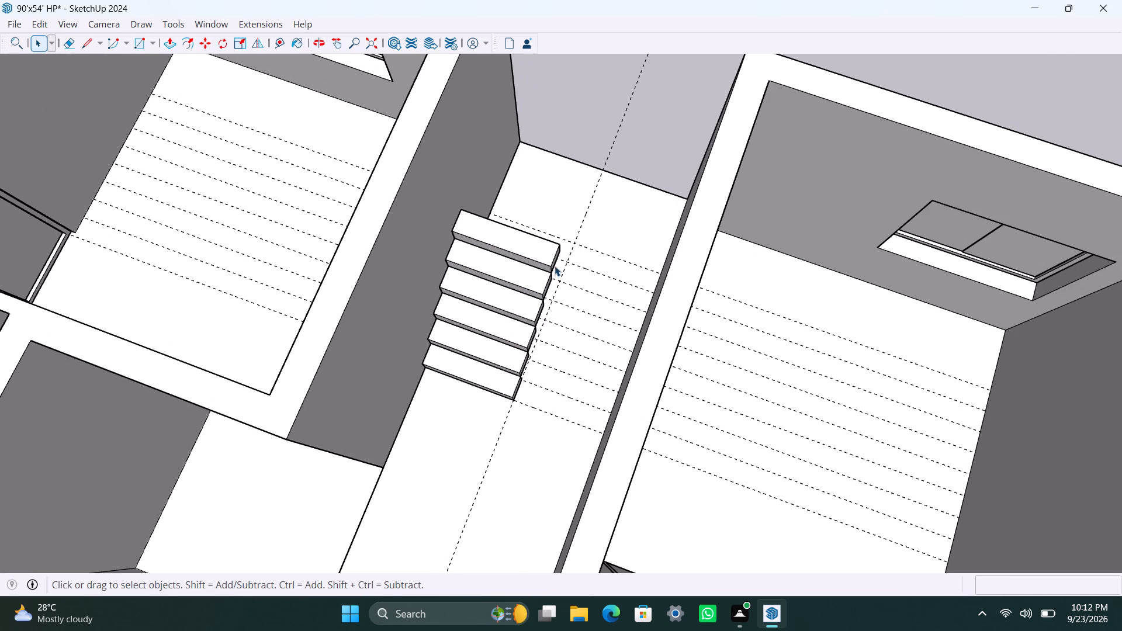
left_click(549, 262)
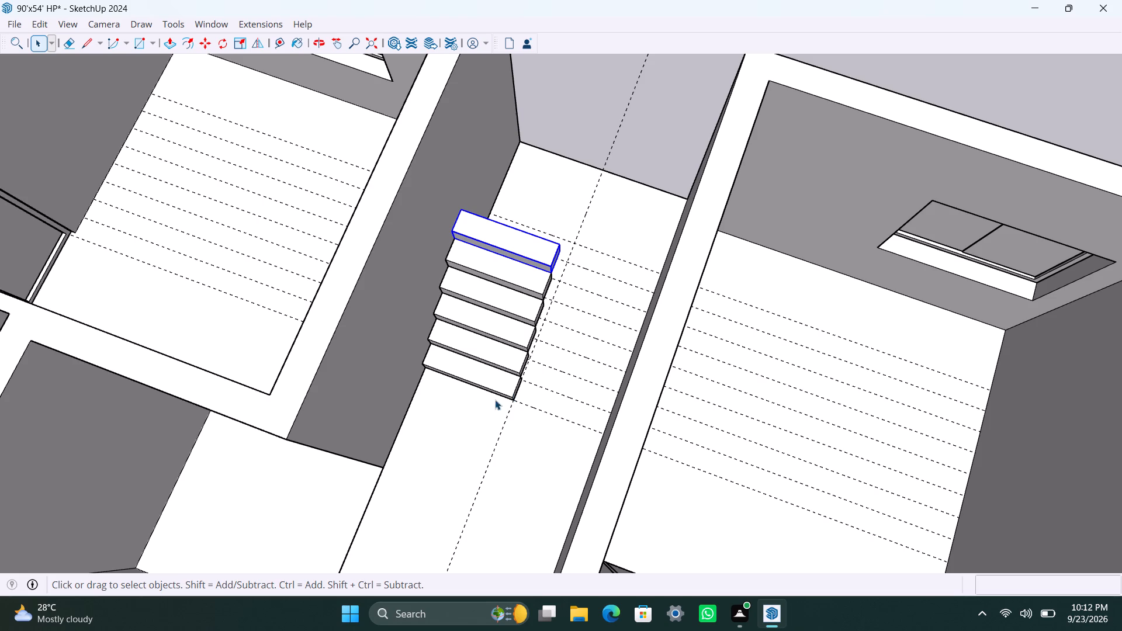
key("m")
left_click(548, 275)
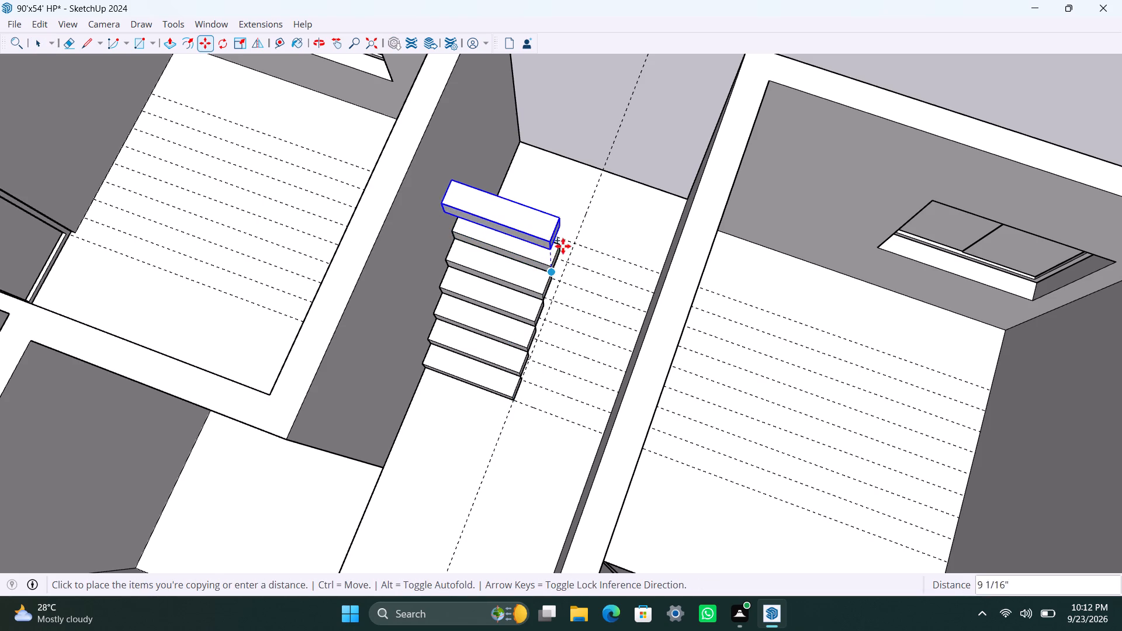
left_click(562, 249)
left_click(562, 245)
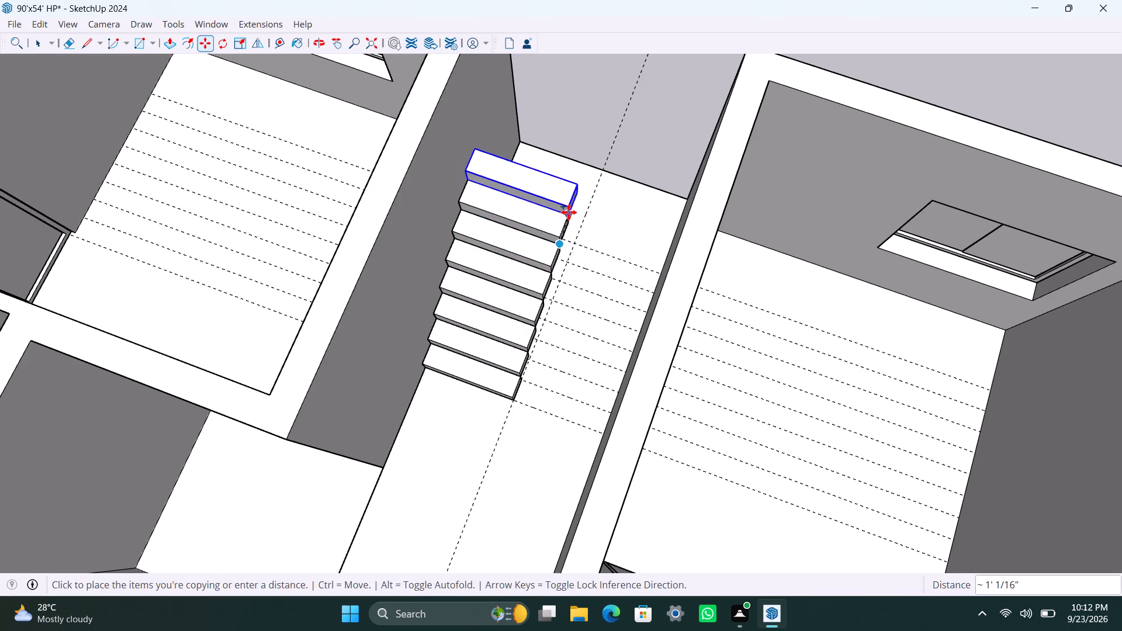
left_click(569, 212)
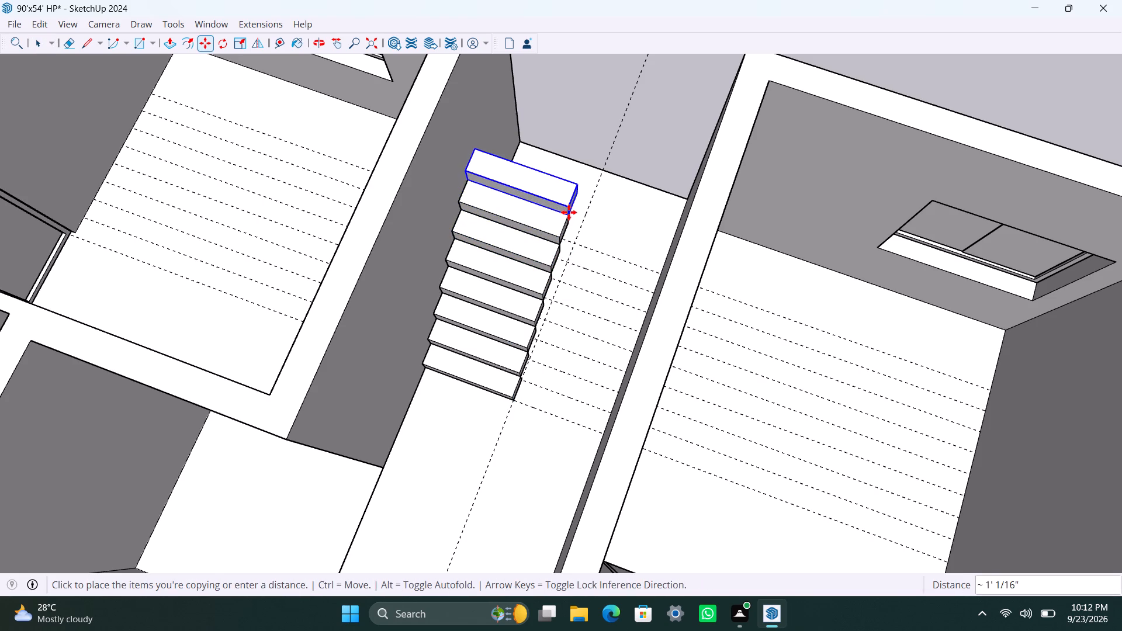
left_click(569, 212, "ctrl")
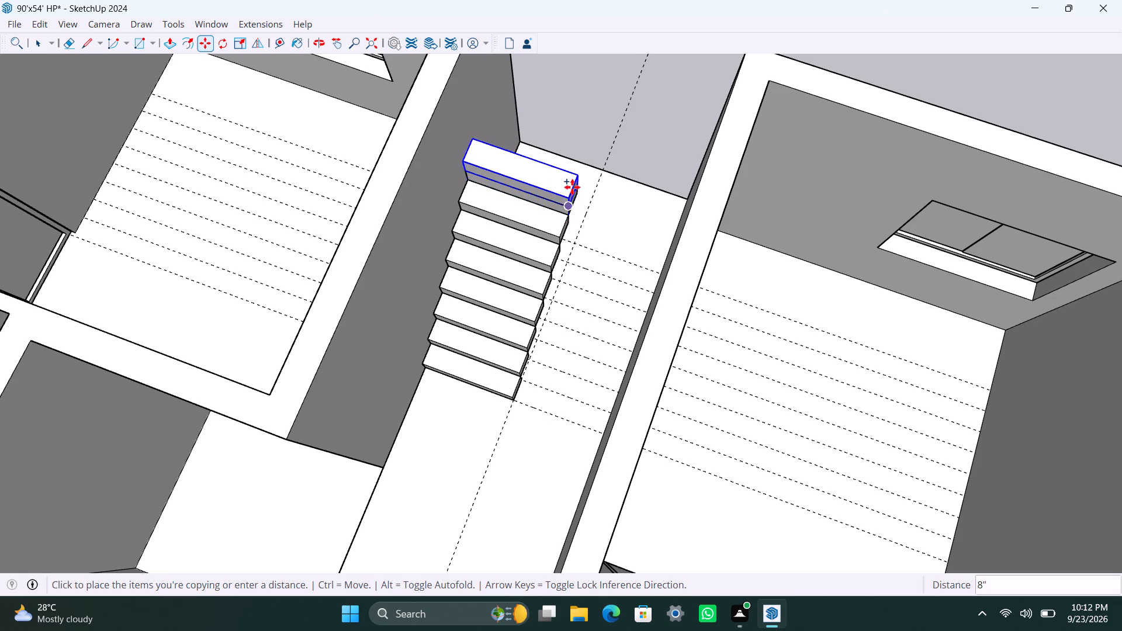
left_click(576, 179)
Examine the nine-step flight and the remaining passage floor beyond its top step from several angles.
scroll(578, 310, "down", 3)
middle_click_drag(580, 314, 489, 344)
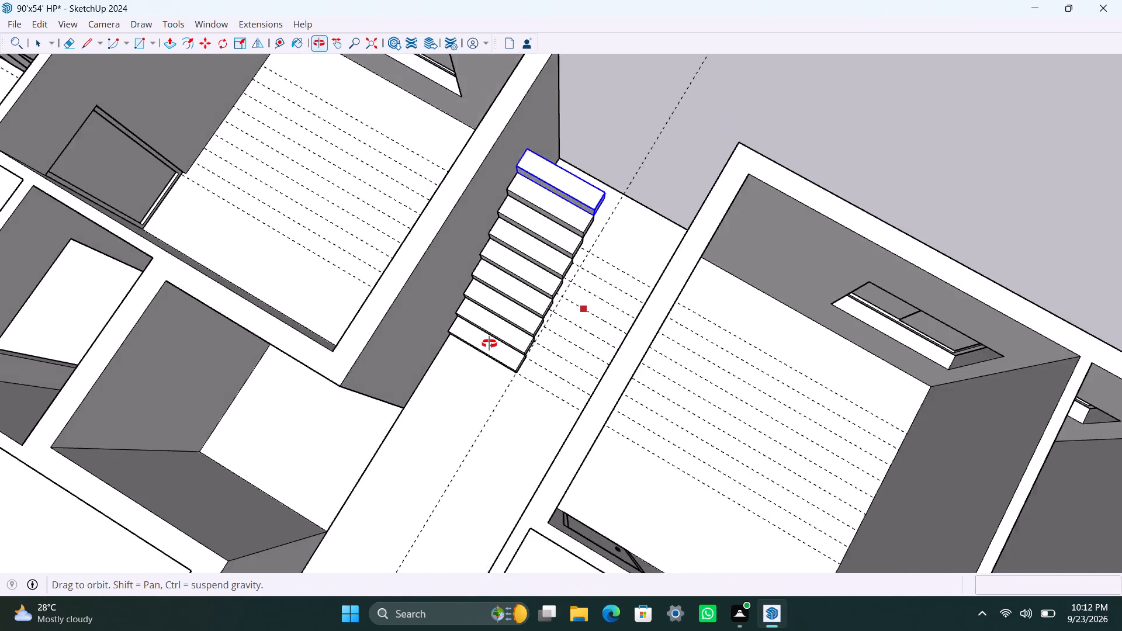
middle_click_drag(489, 344, 221, 362)
key("space")
scroll(684, 306, "up", 2)
middle_click_drag(682, 292, 525, 249)
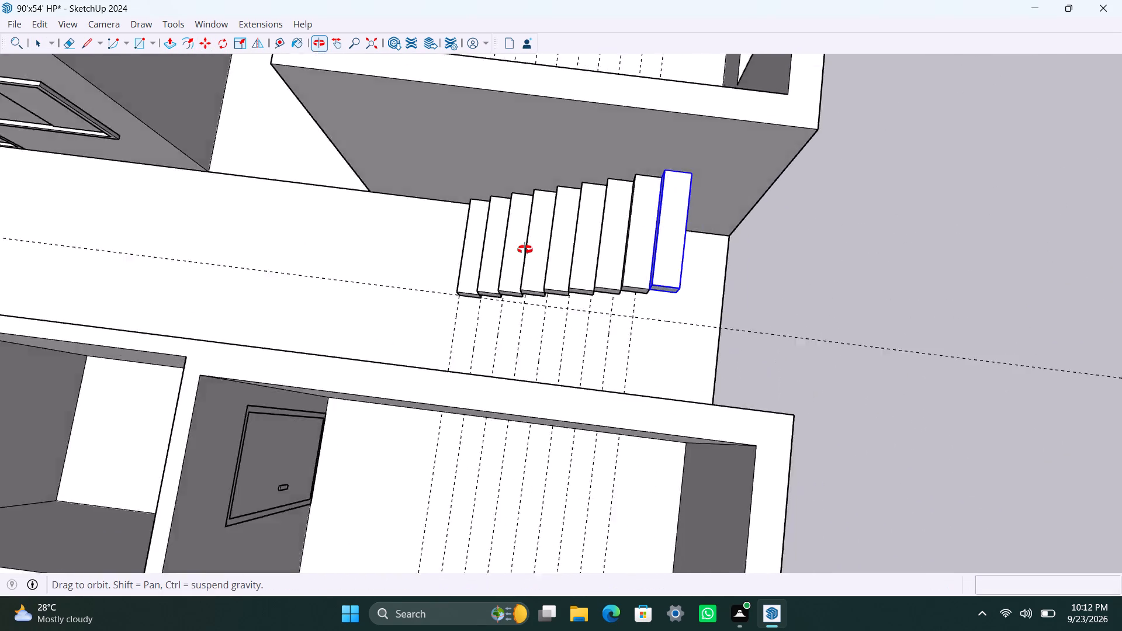
middle_click_drag(525, 249, 394, 199)
scroll(771, 418, "up", 2)
middle_click_drag(708, 396, 512, 286)
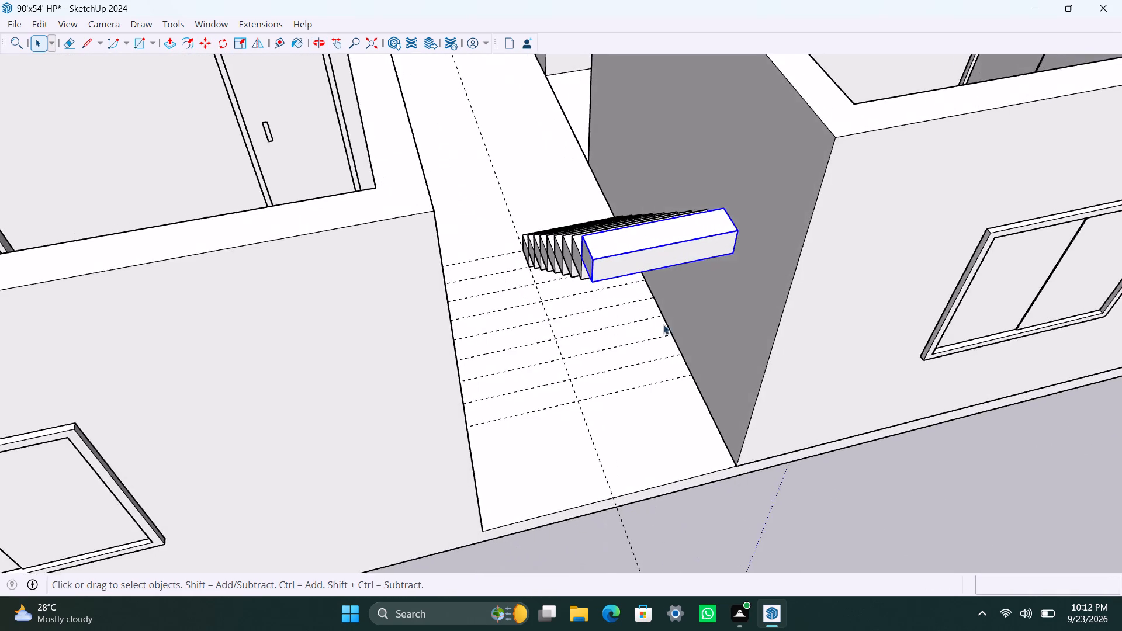
scroll(660, 296, "up", 2)
scroll(721, 425, "down", 2)
middle_click_drag(705, 460, 715, 464)
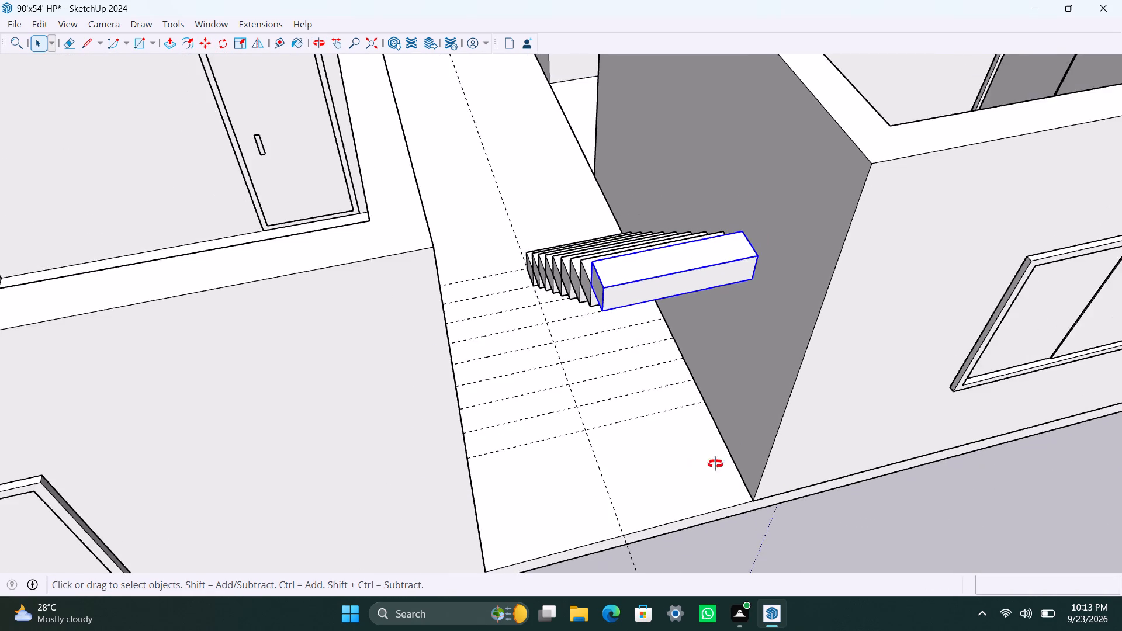
middle_click_drag(715, 464, 1038, 480)
scroll(766, 279, "down", 3)
middle_click_drag(712, 341, 726, 525)
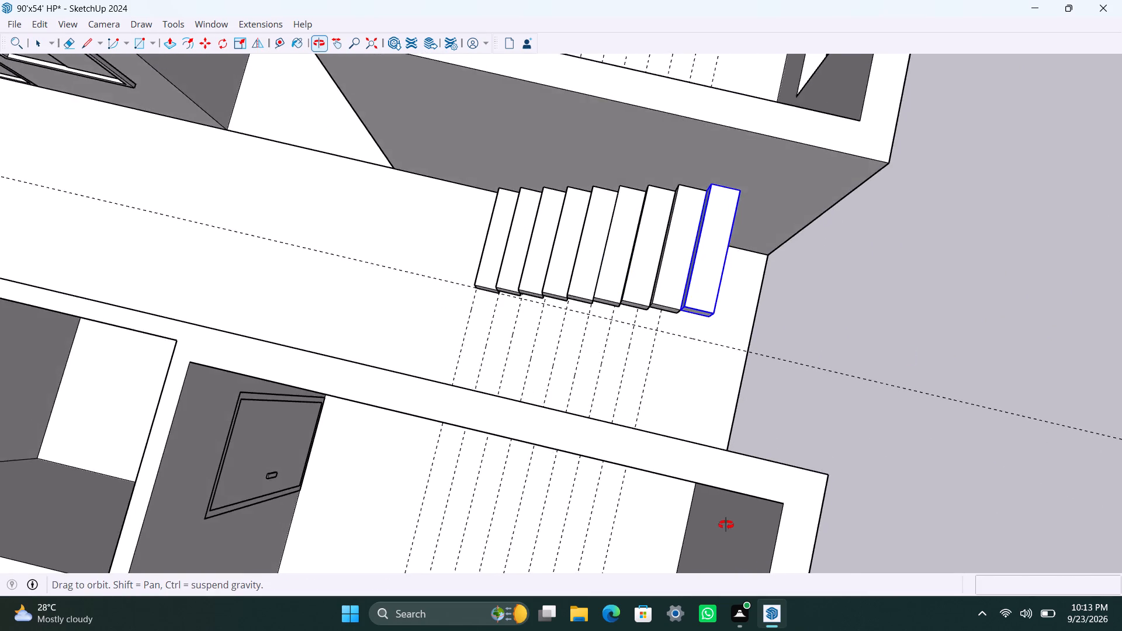
middle_click_drag(726, 525, 726, 520)
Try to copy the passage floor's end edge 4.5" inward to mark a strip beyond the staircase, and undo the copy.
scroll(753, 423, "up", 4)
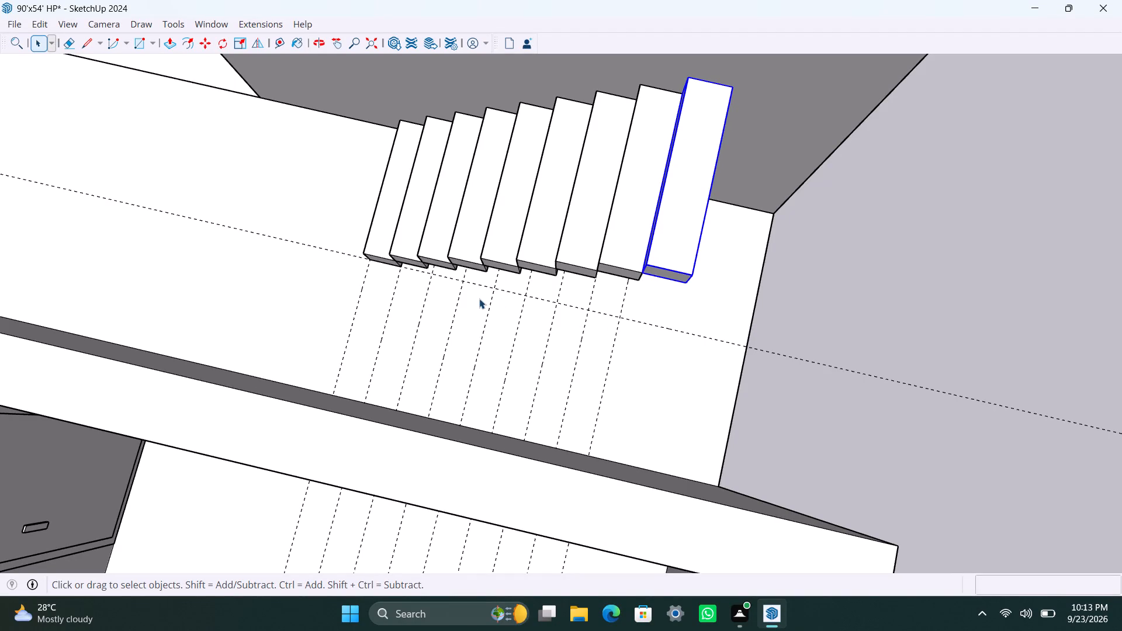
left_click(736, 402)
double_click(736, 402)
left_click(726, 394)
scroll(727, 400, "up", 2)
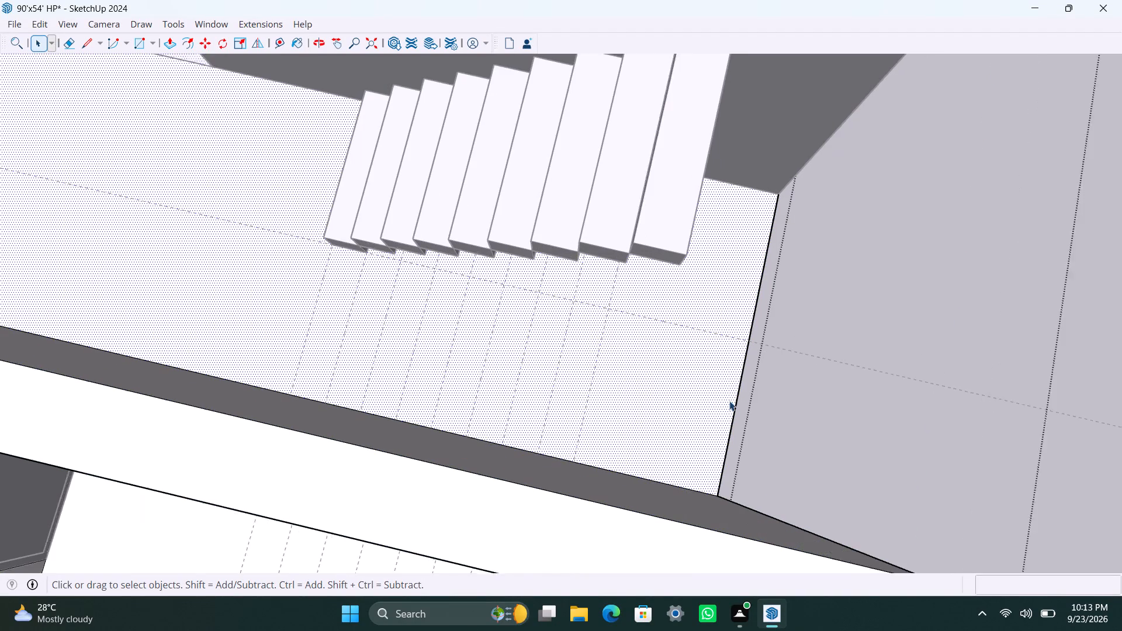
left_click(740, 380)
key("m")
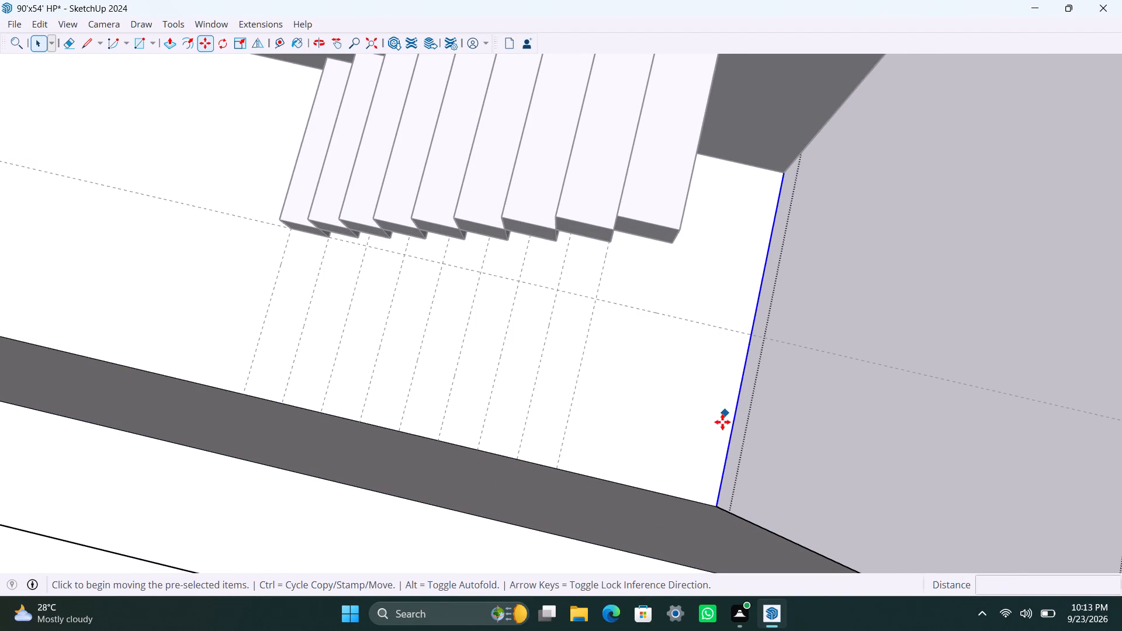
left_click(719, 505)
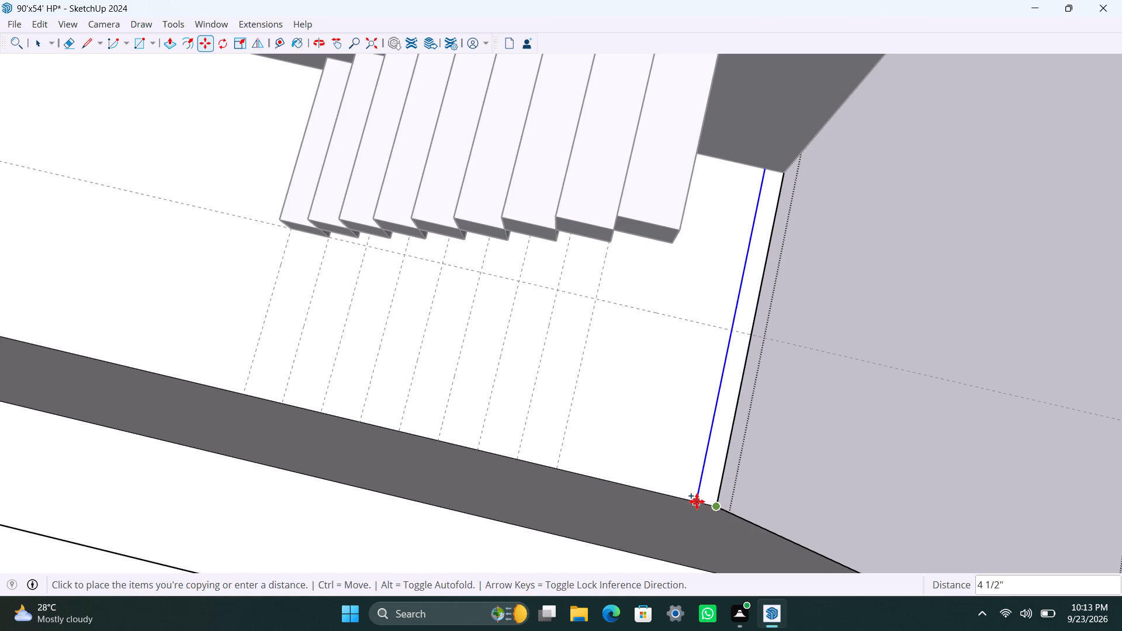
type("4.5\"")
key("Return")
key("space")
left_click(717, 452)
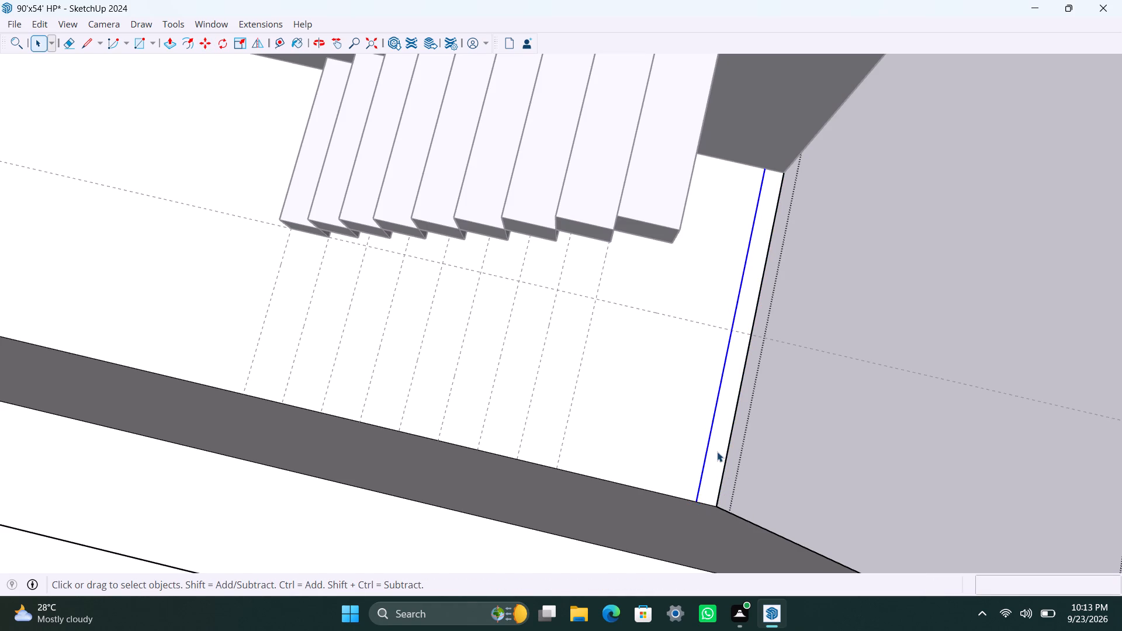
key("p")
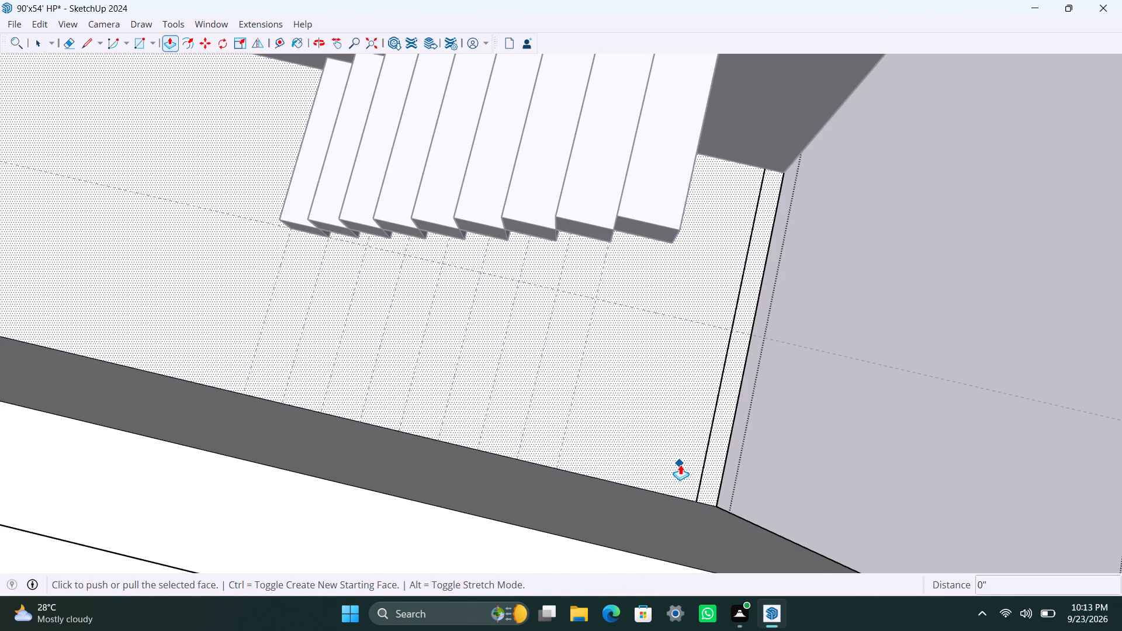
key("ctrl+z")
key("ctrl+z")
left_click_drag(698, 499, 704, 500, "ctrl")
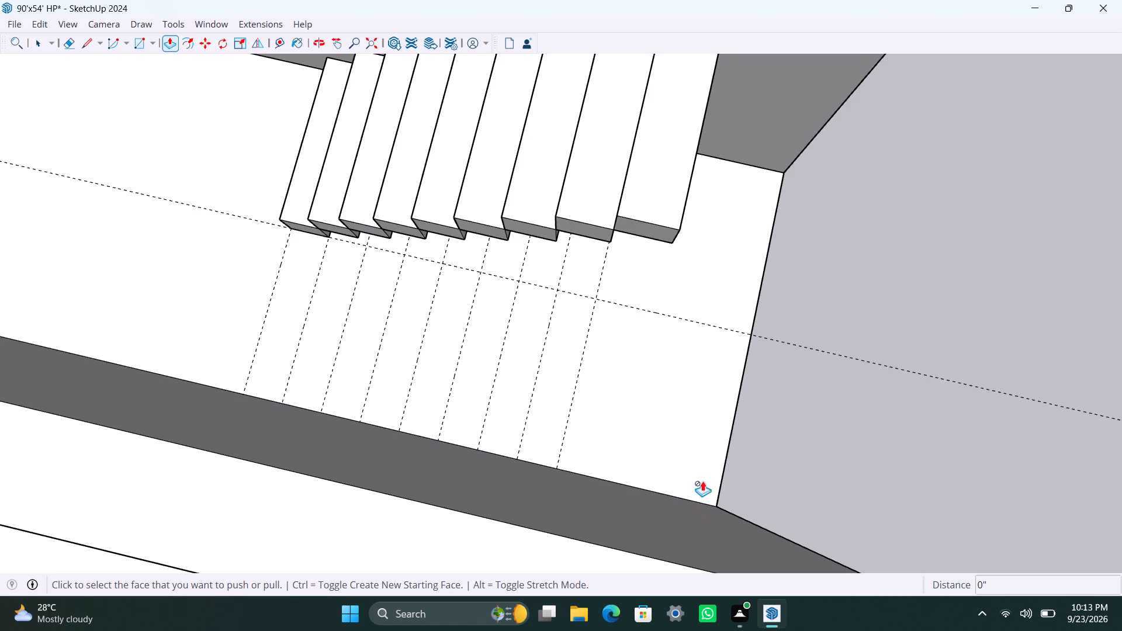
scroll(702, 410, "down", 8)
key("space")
Inside the building group beside the stairs, copy the passage wall's vertical end edge 4.5" inward.
scroll(739, 309, "up", 5)
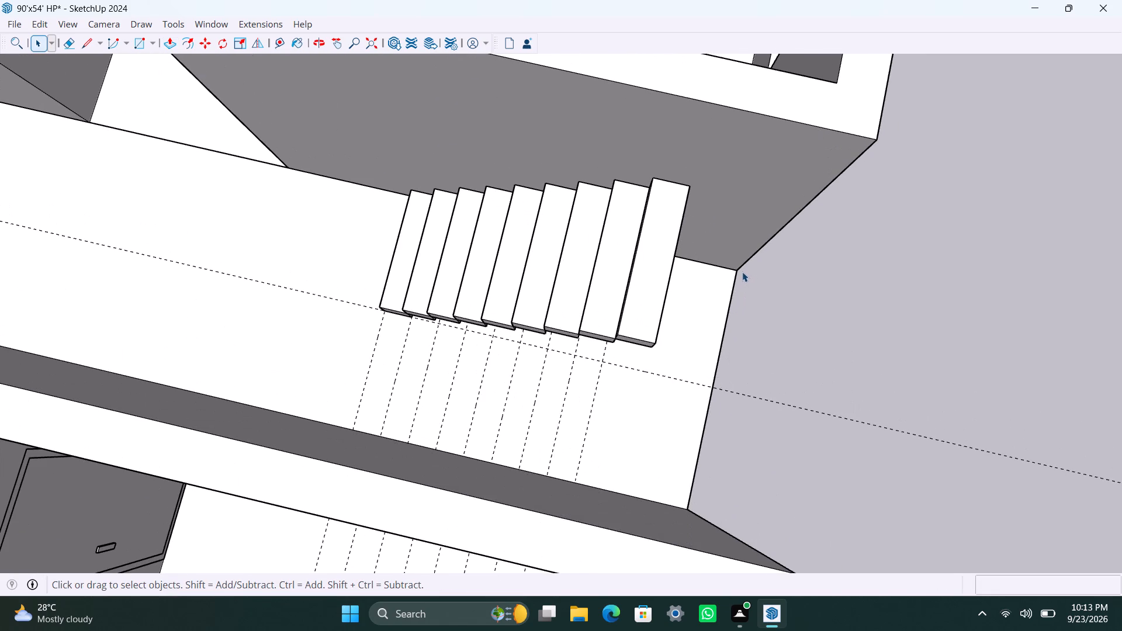
left_click(740, 268)
double_click(738, 266)
left_click(739, 265)
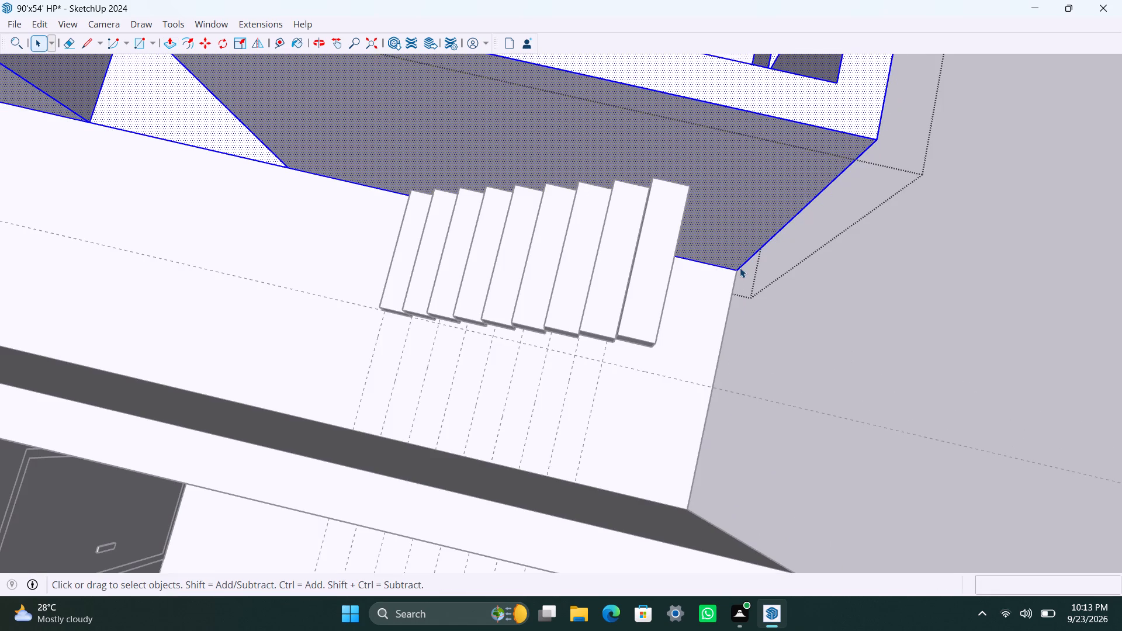
left_click(740, 266)
key("m")
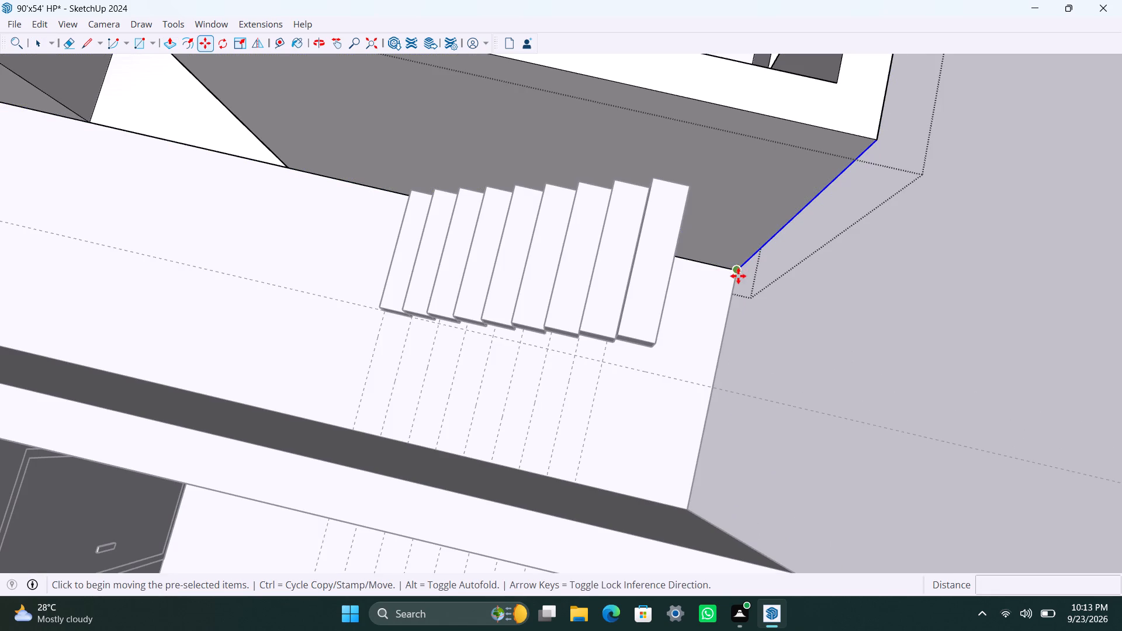
left_click(739, 276)
type("4.5\"")
key("Return")
key("space")
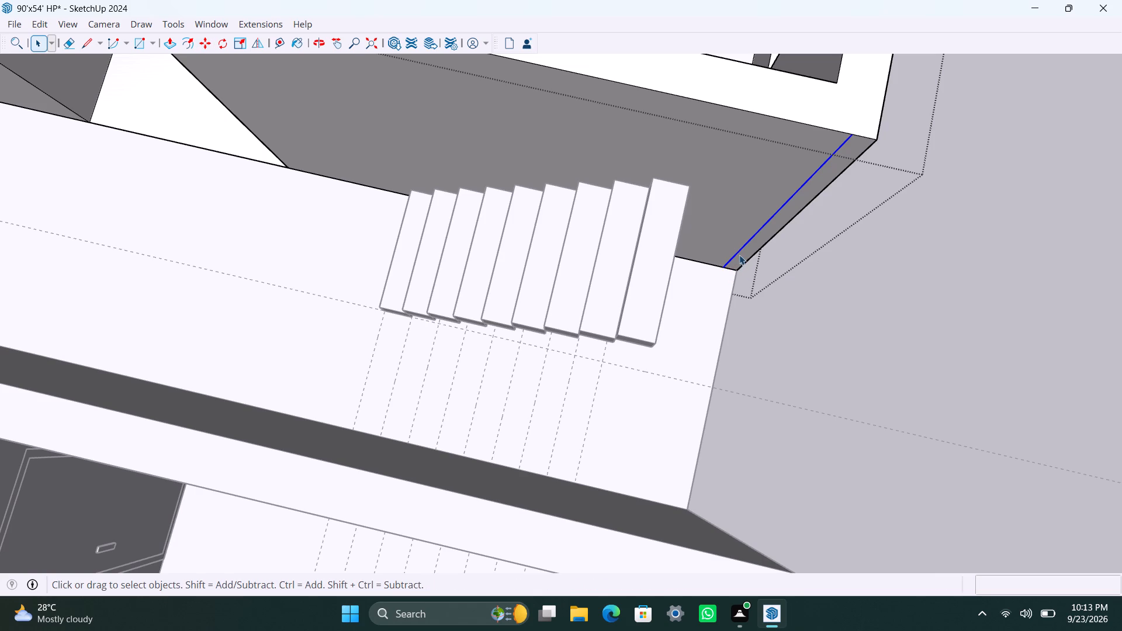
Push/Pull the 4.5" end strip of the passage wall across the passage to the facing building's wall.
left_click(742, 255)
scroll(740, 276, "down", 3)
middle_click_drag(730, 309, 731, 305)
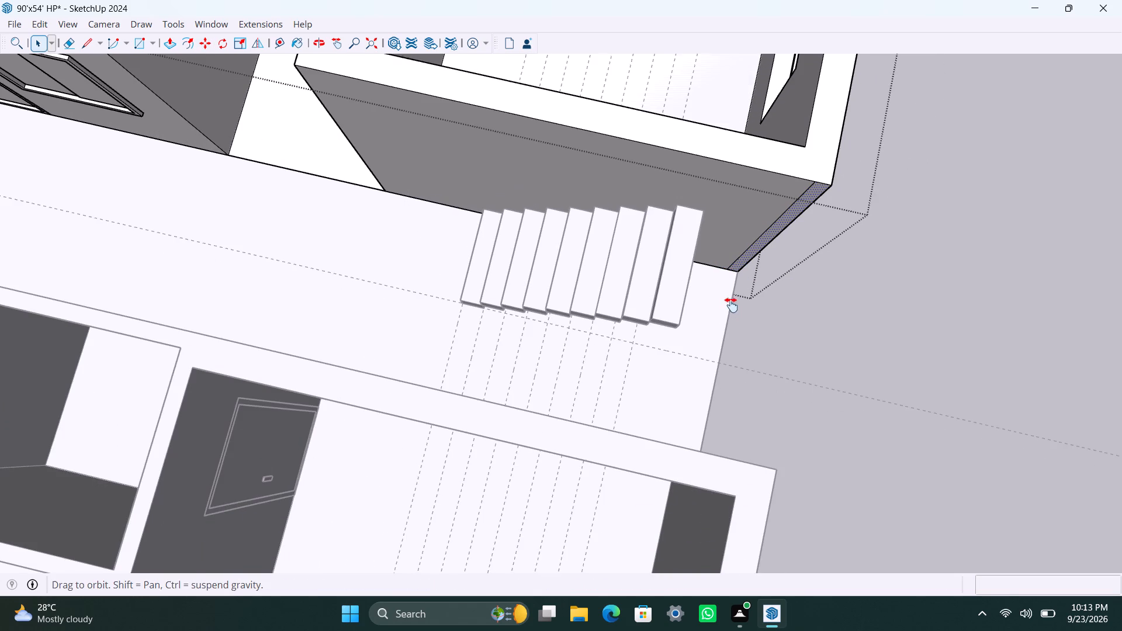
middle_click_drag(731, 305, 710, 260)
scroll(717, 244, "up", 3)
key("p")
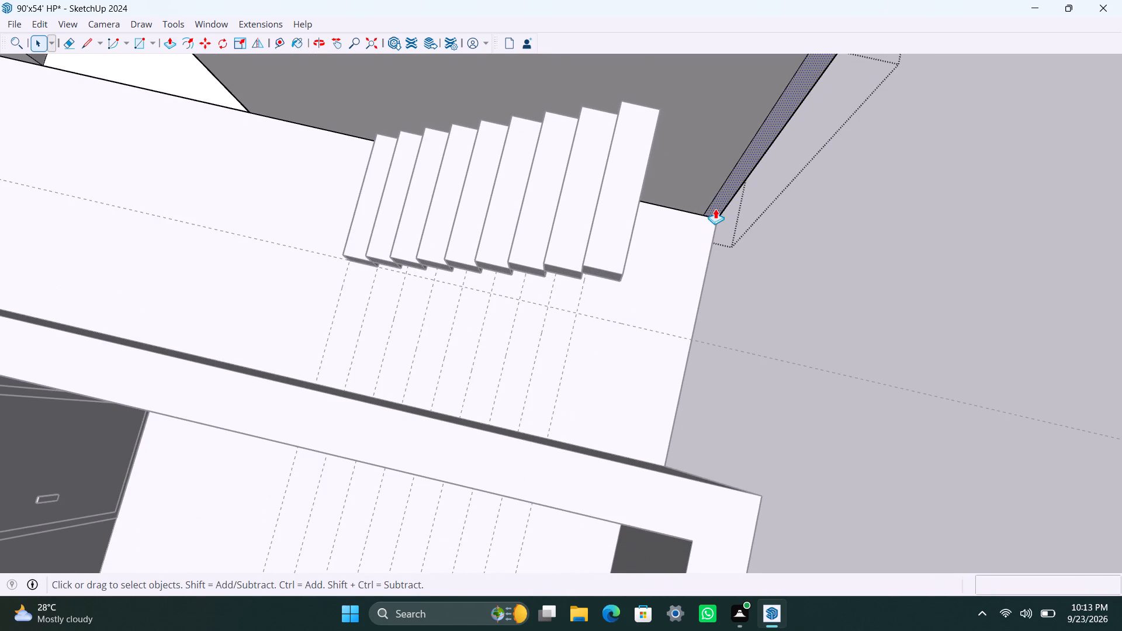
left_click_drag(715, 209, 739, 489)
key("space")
Examine the new end wall behind the staircase from outside and from inside the passage, and leave the group.
scroll(773, 488, "up", 3)
middle_click_drag(776, 488, 429, 375)
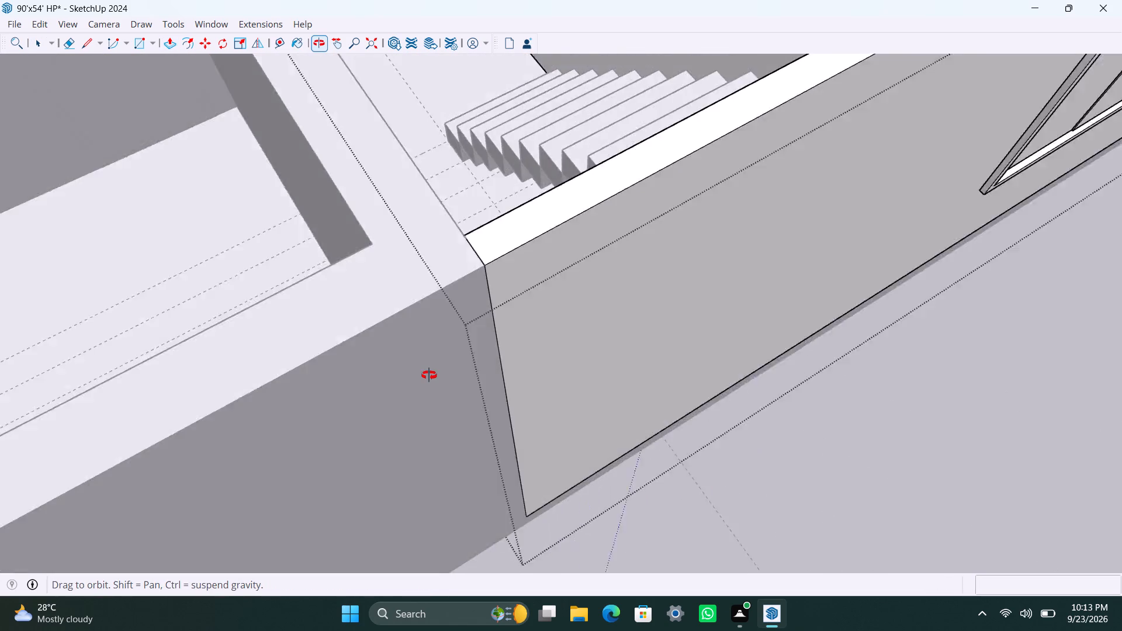
middle_click_drag(429, 375, 387, 375)
scroll(418, 359, "down", 4)
middle_click_drag(376, 391, 424, 391)
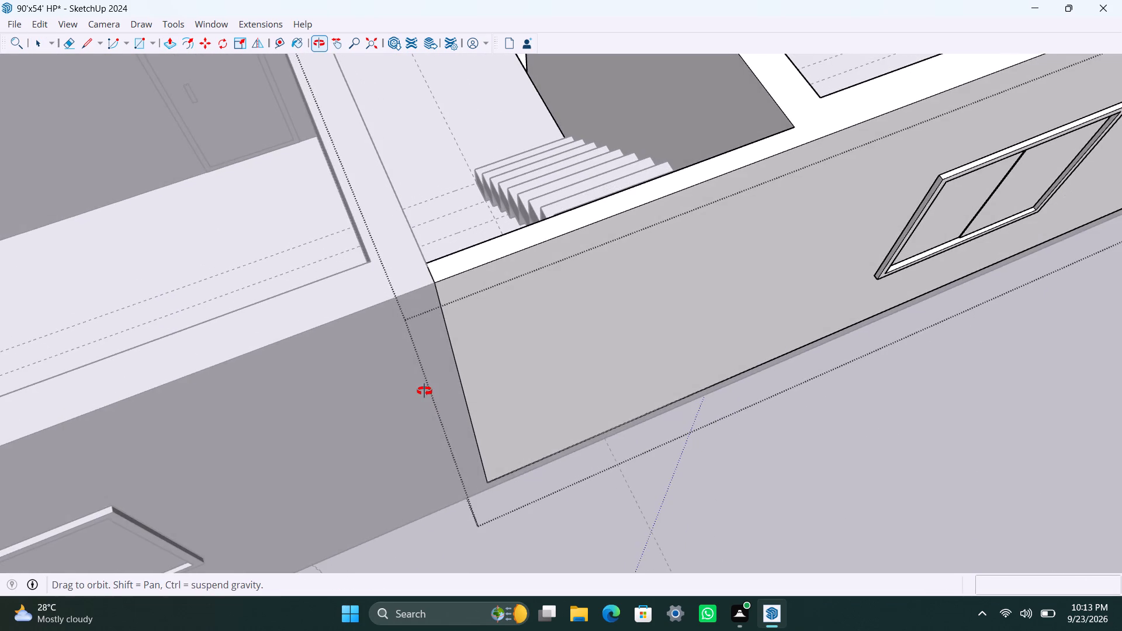
middle_click_drag(424, 391, 879, 465)
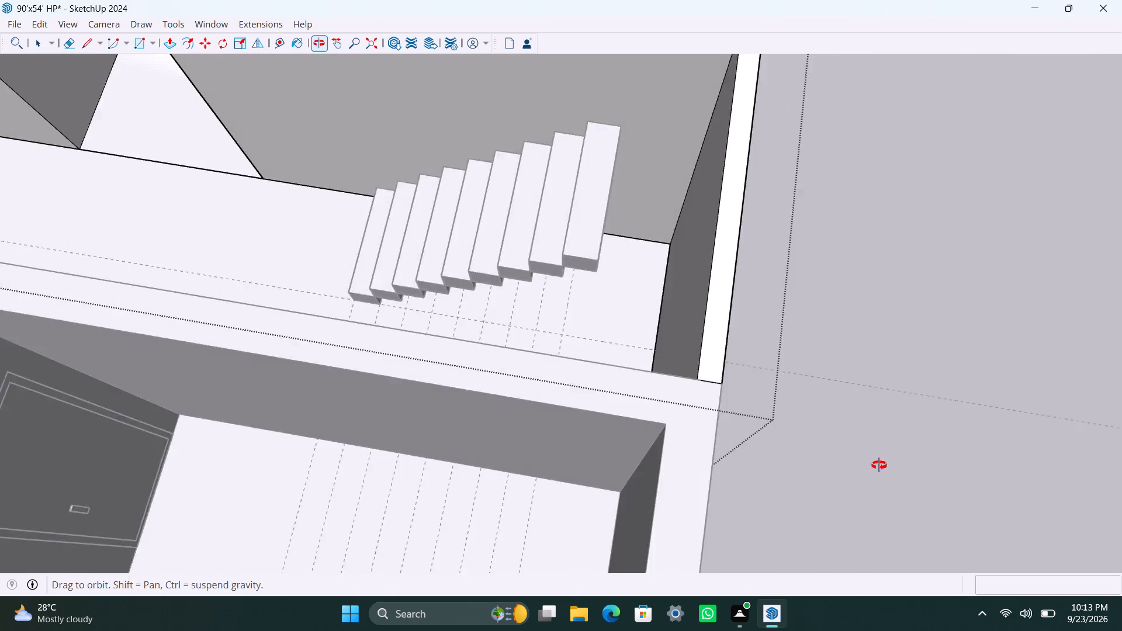
middle_click_drag(879, 465, 997, 473)
scroll(534, 380, "down", 5)
middle_click_drag(445, 421, 701, 386)
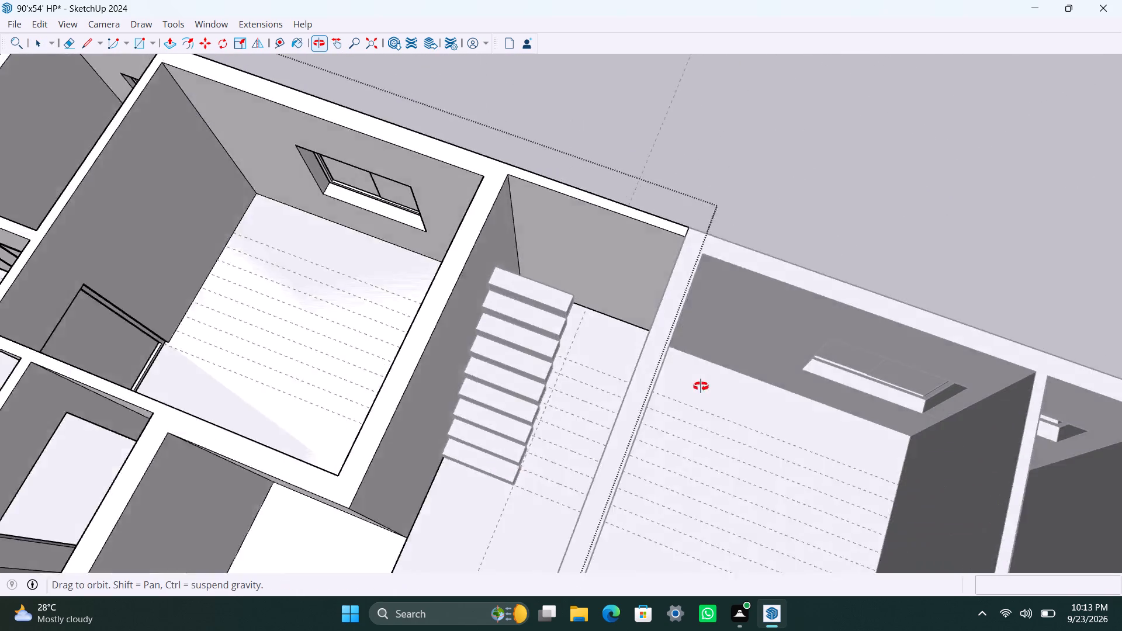
middle_click_drag(701, 386, 735, 386)
left_click(809, 148)
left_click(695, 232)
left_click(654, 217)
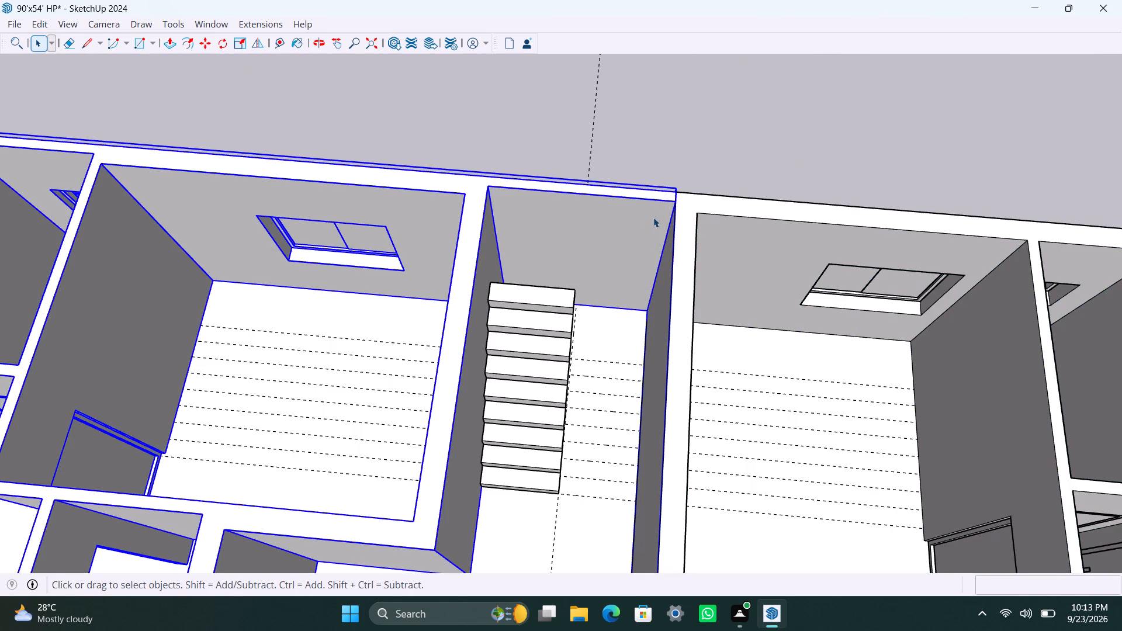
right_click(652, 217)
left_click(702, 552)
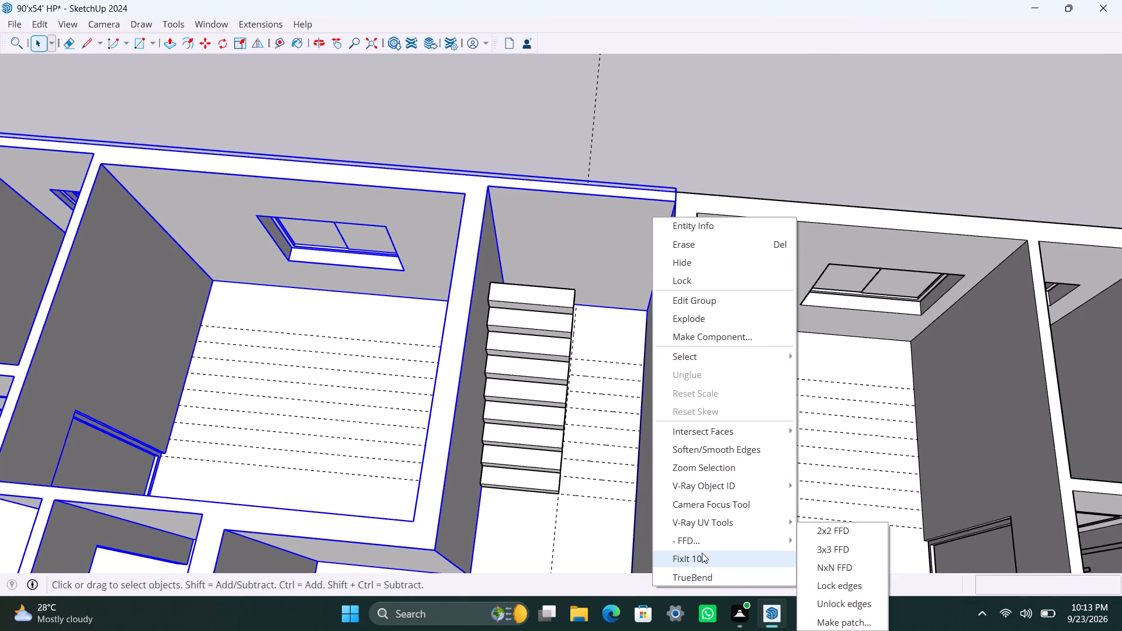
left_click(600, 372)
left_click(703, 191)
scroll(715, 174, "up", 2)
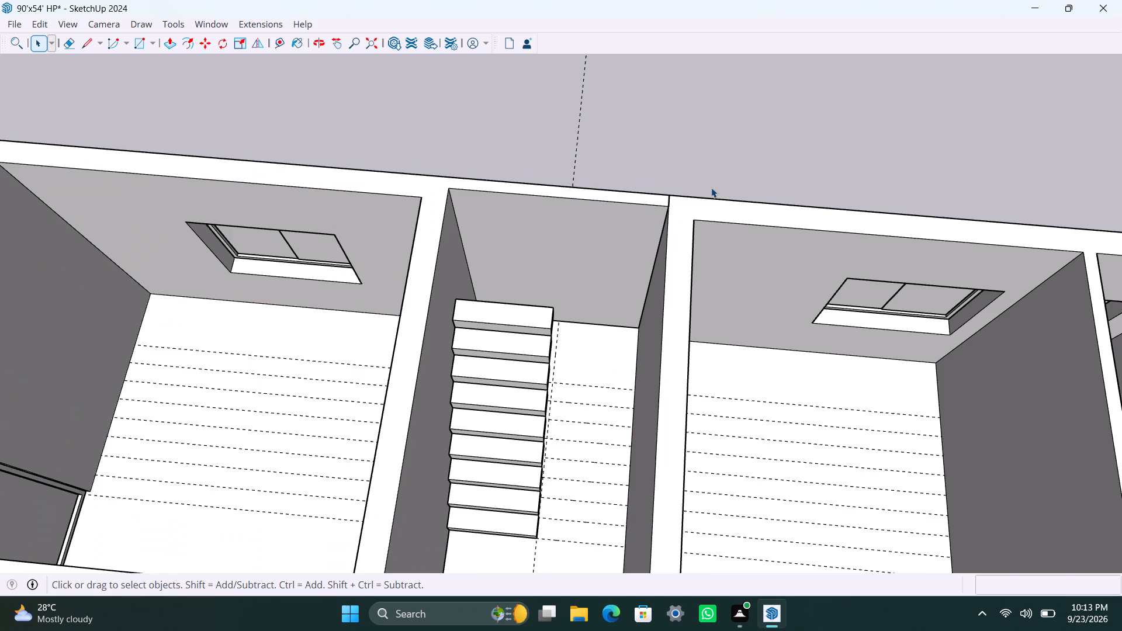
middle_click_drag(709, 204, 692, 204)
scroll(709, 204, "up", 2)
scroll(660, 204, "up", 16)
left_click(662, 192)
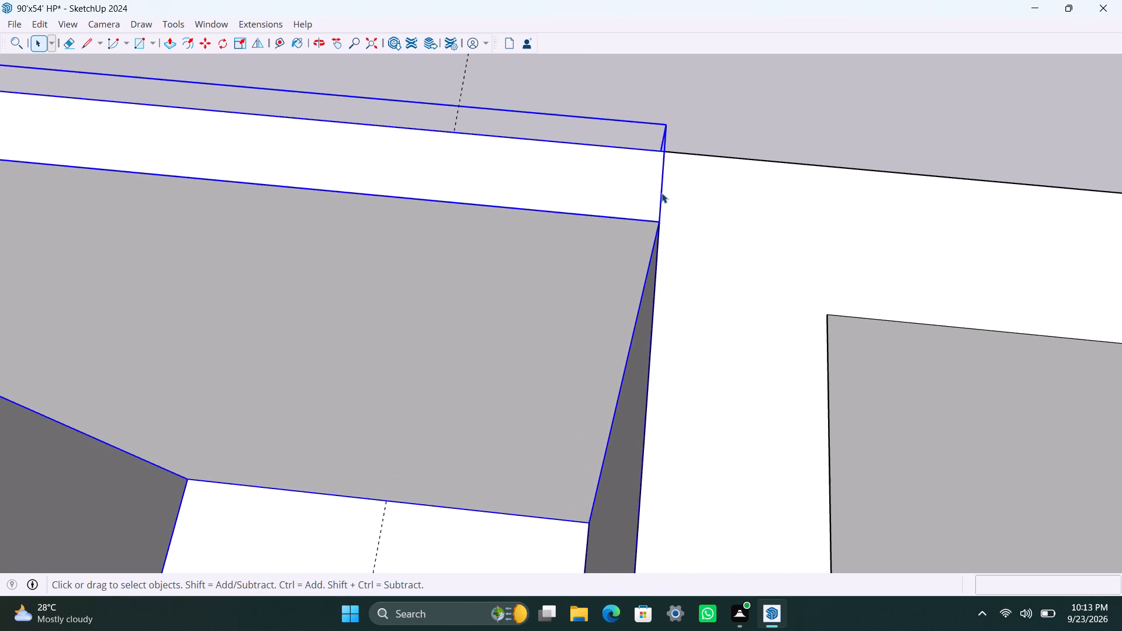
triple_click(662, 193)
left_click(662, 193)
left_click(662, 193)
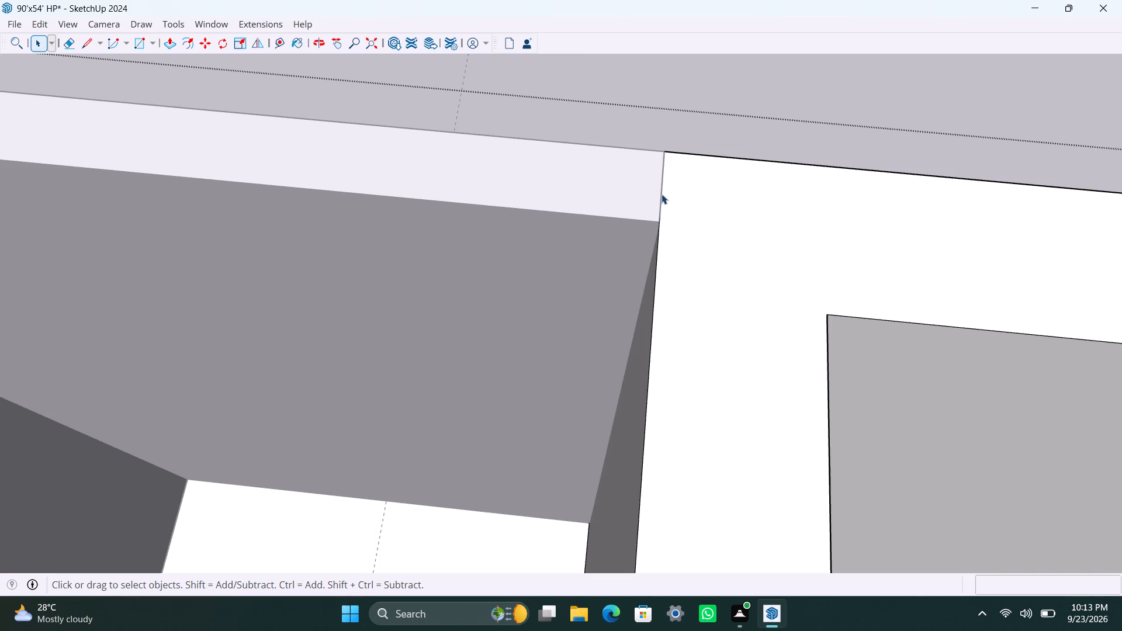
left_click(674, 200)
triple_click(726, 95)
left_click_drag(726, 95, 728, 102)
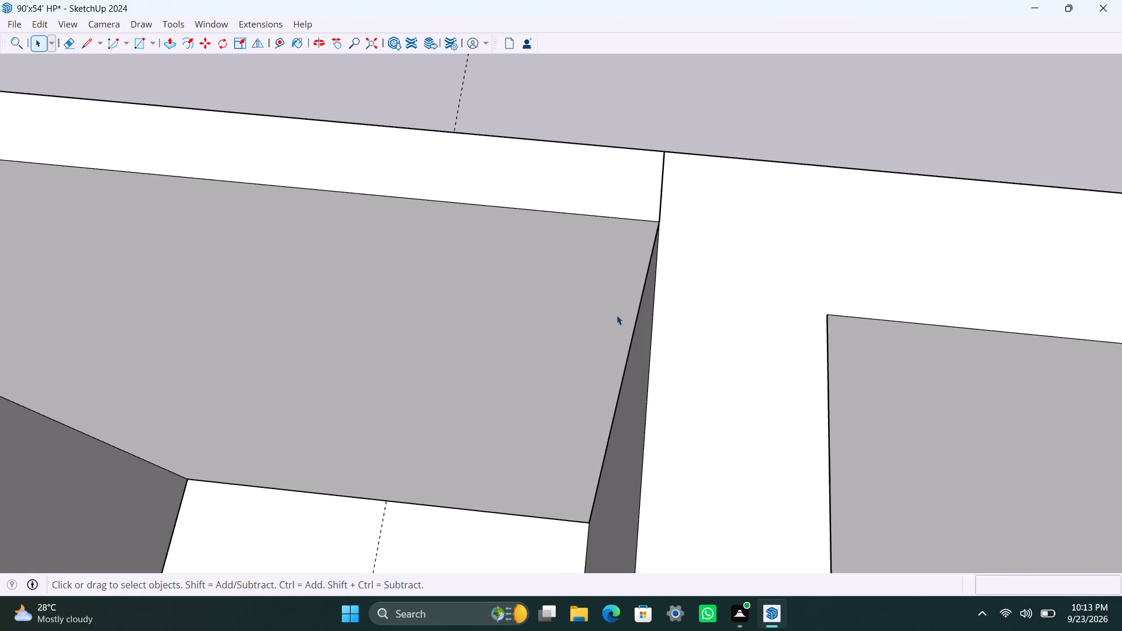
Examine the joint between the passage's end wall and the facing building, including its base on the outer side.
scroll(614, 366, "down", 20)
scroll(614, 366, "down", 4)
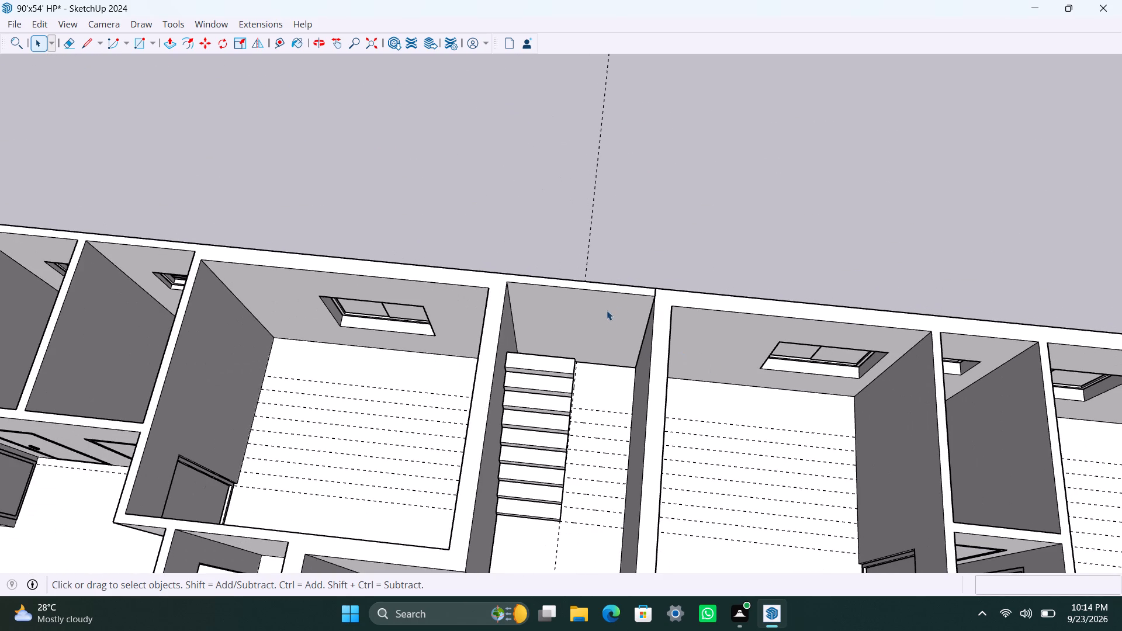
scroll(654, 337, "up", 3)
middle_click_drag(675, 318, 0, 341)
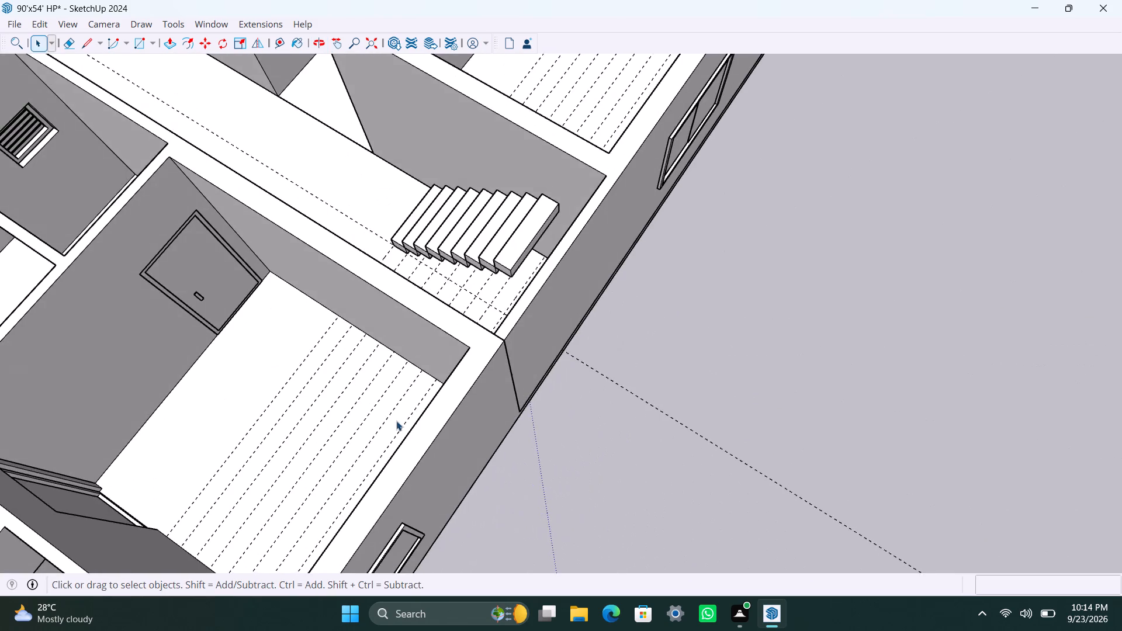
scroll(399, 424, "up", 3)
scroll(557, 419, "up", 3)
middle_click_drag(556, 418, 208, 281)
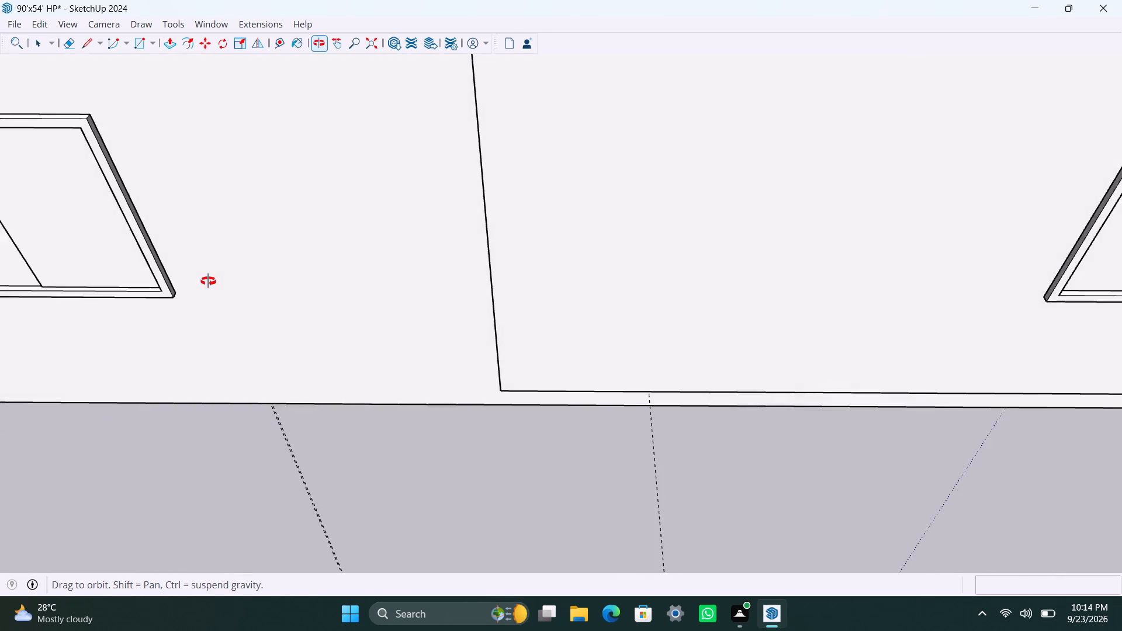
middle_click_drag(208, 281, 217, 281)
scroll(492, 341, "down", 16)
middle_click_drag(521, 369, 532, 366)
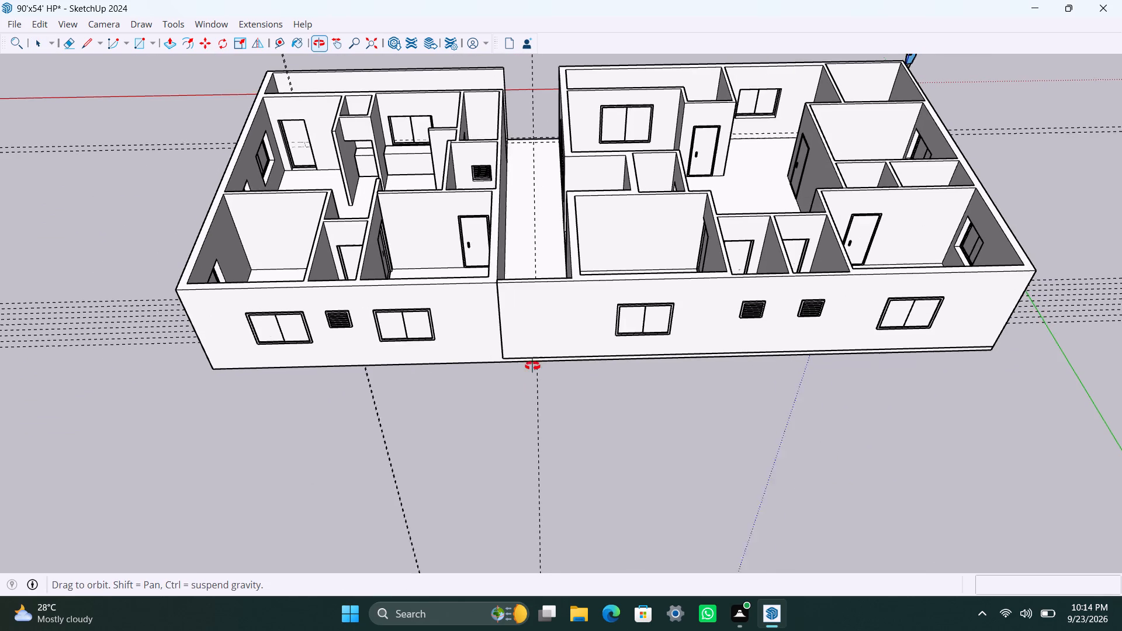
middle_click_drag(532, 366, 542, 359)
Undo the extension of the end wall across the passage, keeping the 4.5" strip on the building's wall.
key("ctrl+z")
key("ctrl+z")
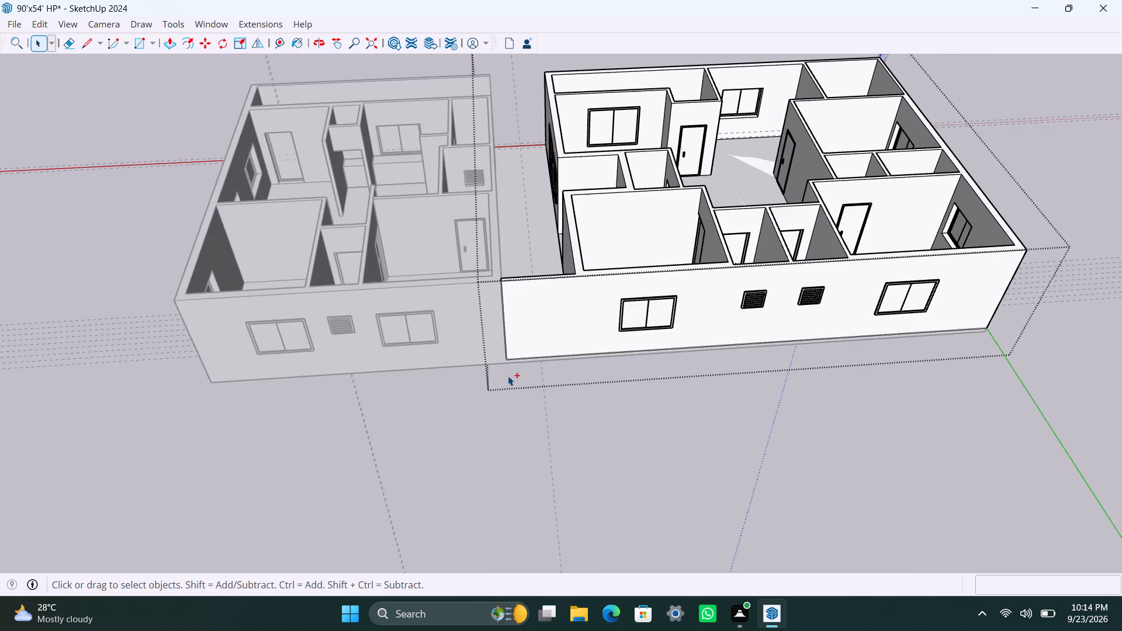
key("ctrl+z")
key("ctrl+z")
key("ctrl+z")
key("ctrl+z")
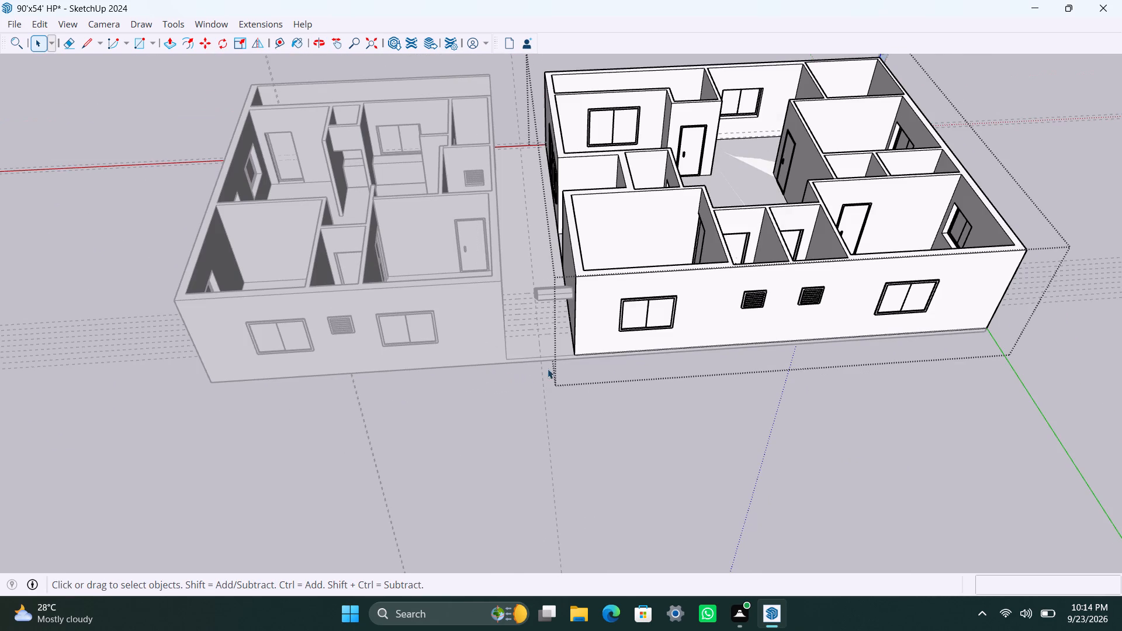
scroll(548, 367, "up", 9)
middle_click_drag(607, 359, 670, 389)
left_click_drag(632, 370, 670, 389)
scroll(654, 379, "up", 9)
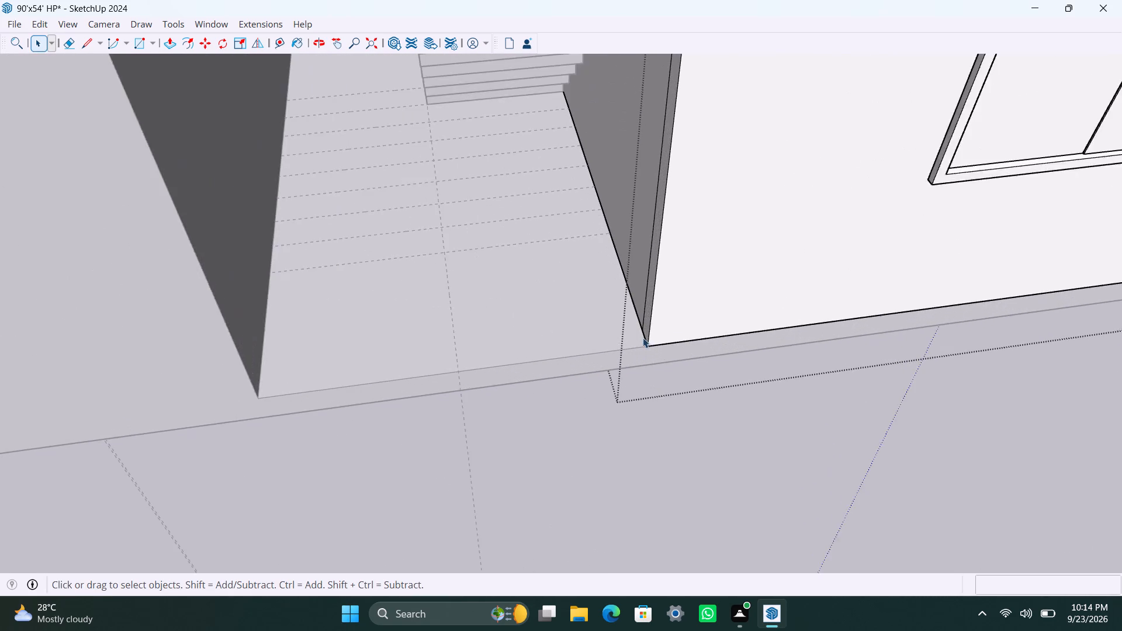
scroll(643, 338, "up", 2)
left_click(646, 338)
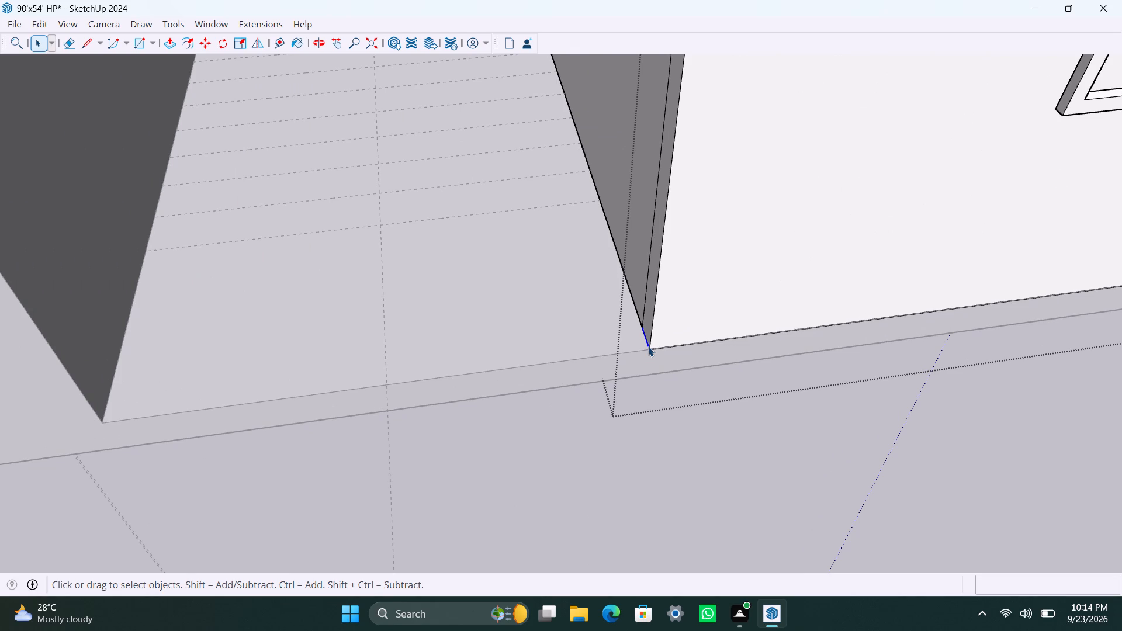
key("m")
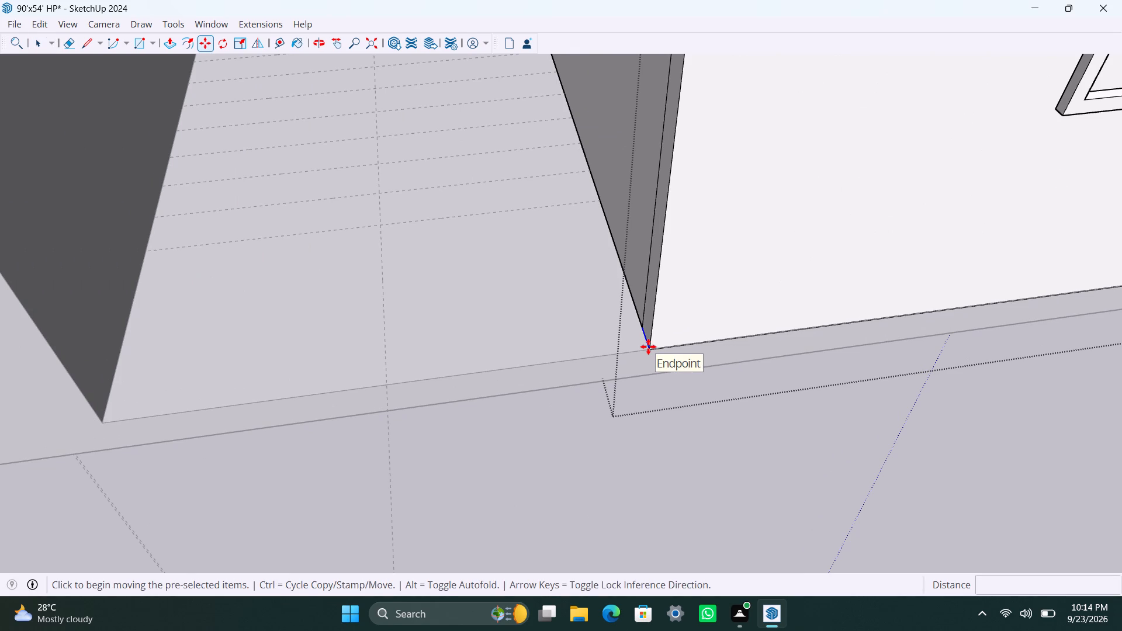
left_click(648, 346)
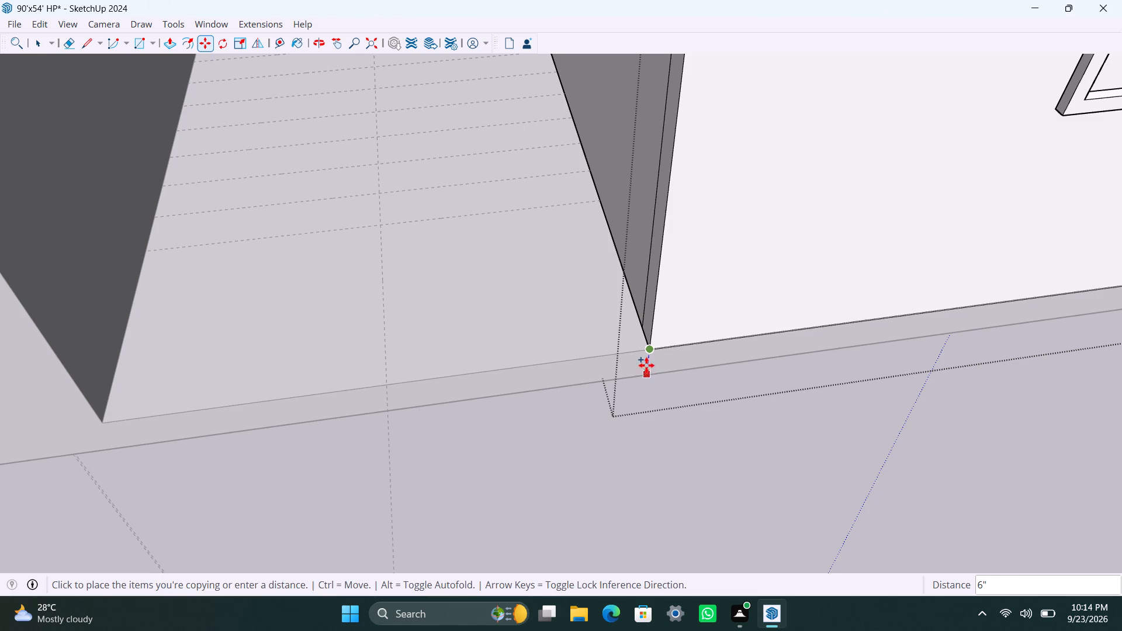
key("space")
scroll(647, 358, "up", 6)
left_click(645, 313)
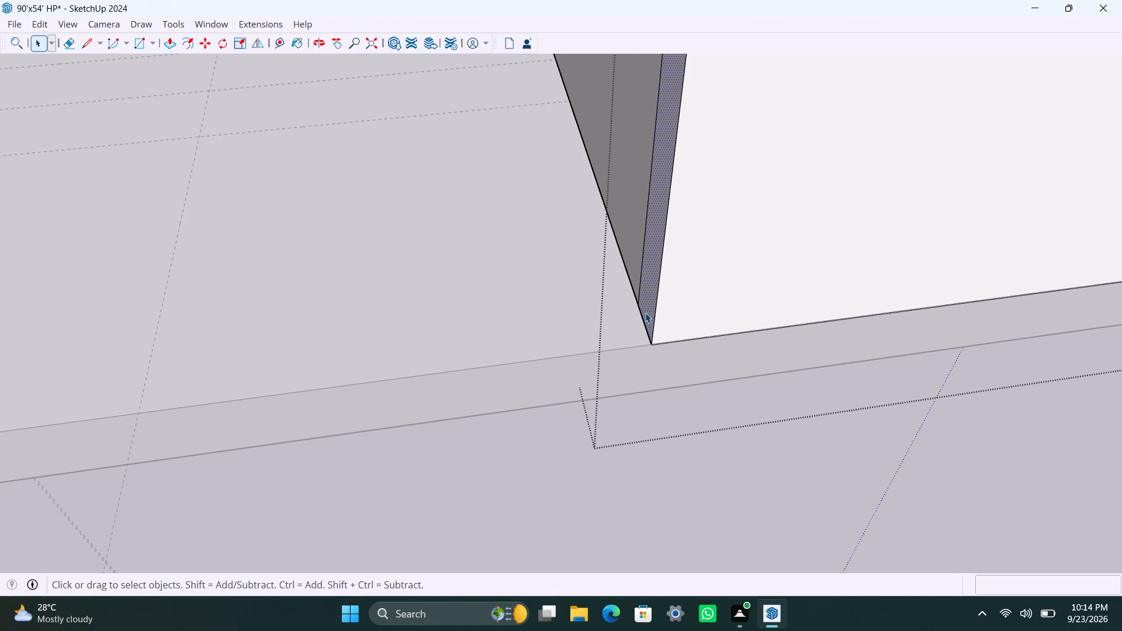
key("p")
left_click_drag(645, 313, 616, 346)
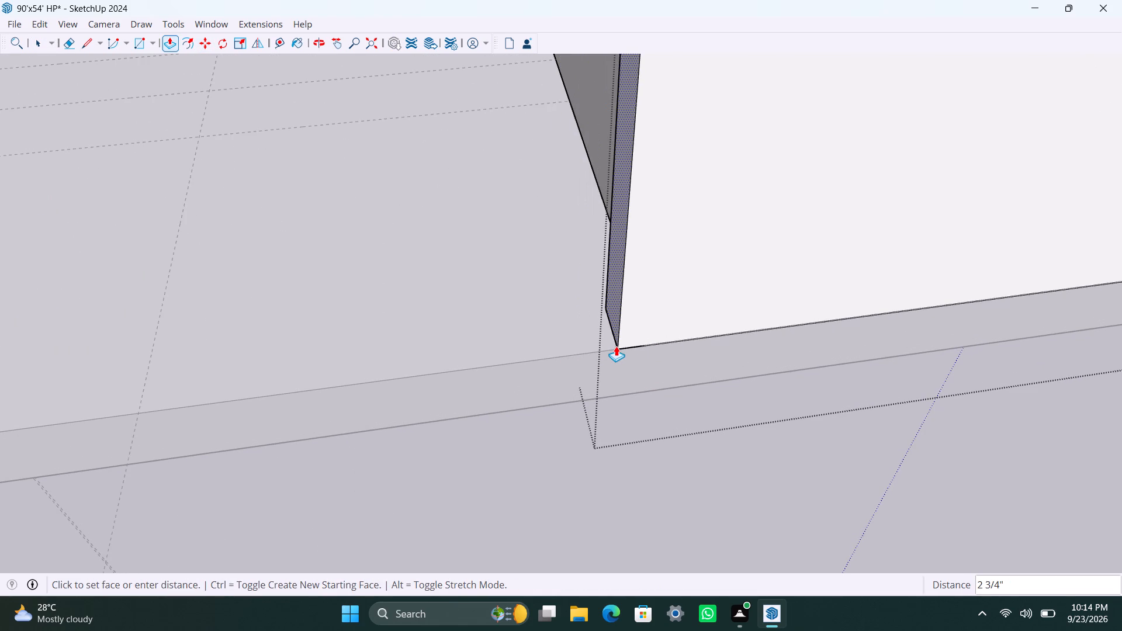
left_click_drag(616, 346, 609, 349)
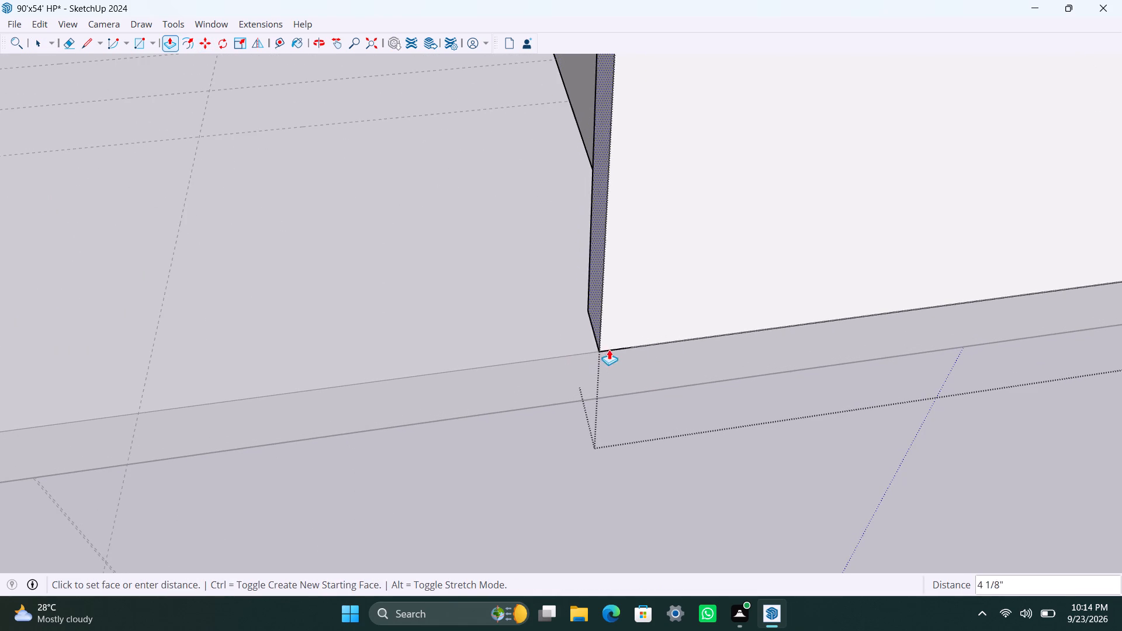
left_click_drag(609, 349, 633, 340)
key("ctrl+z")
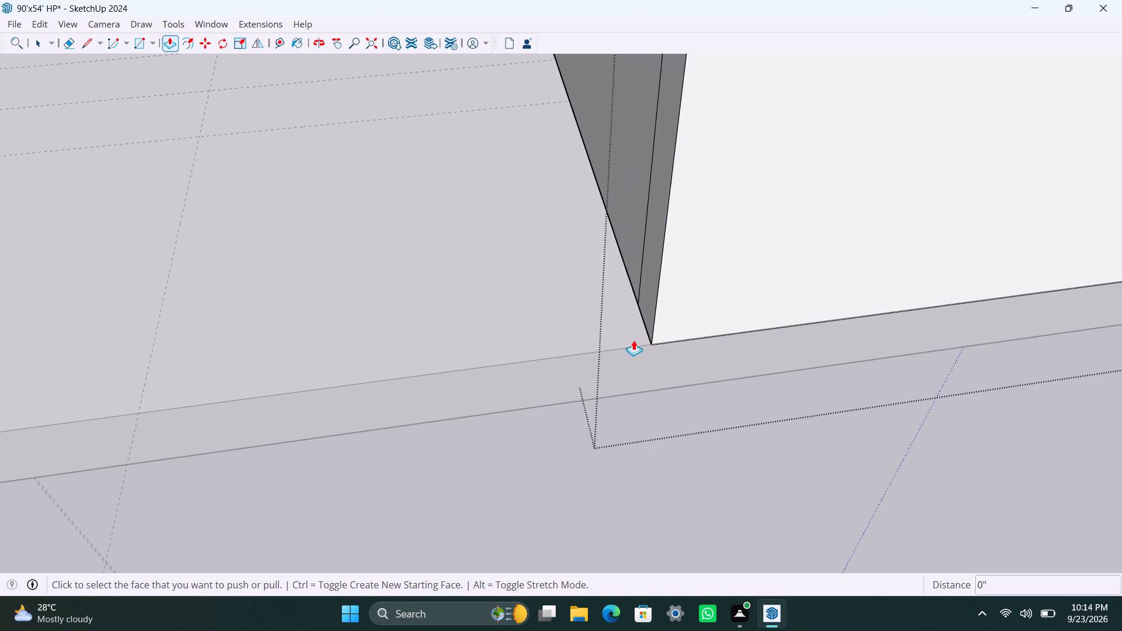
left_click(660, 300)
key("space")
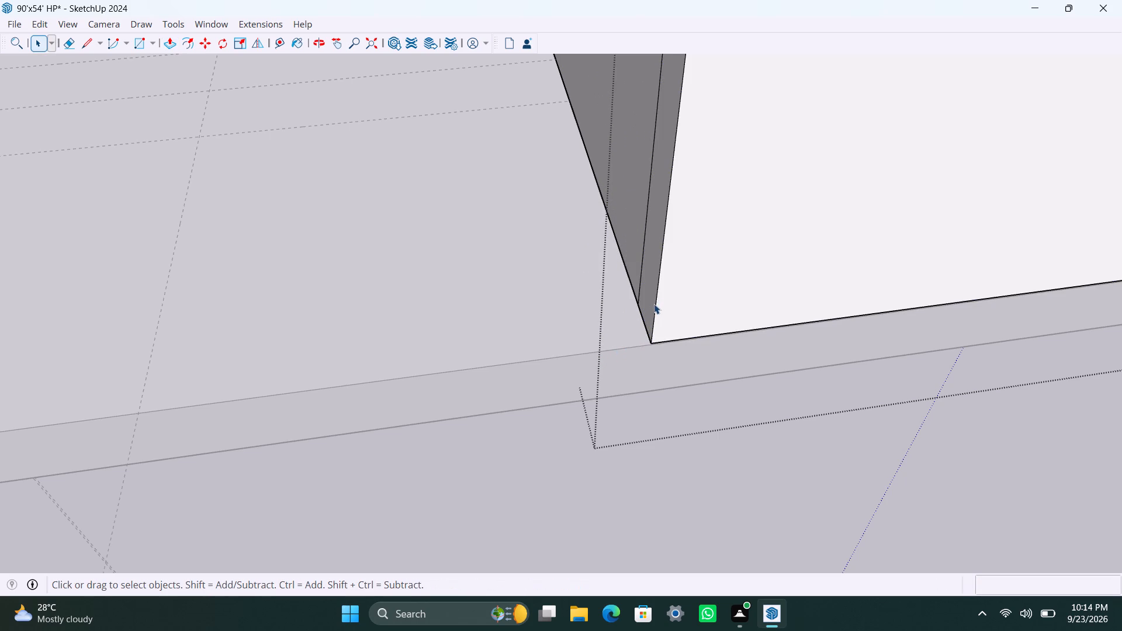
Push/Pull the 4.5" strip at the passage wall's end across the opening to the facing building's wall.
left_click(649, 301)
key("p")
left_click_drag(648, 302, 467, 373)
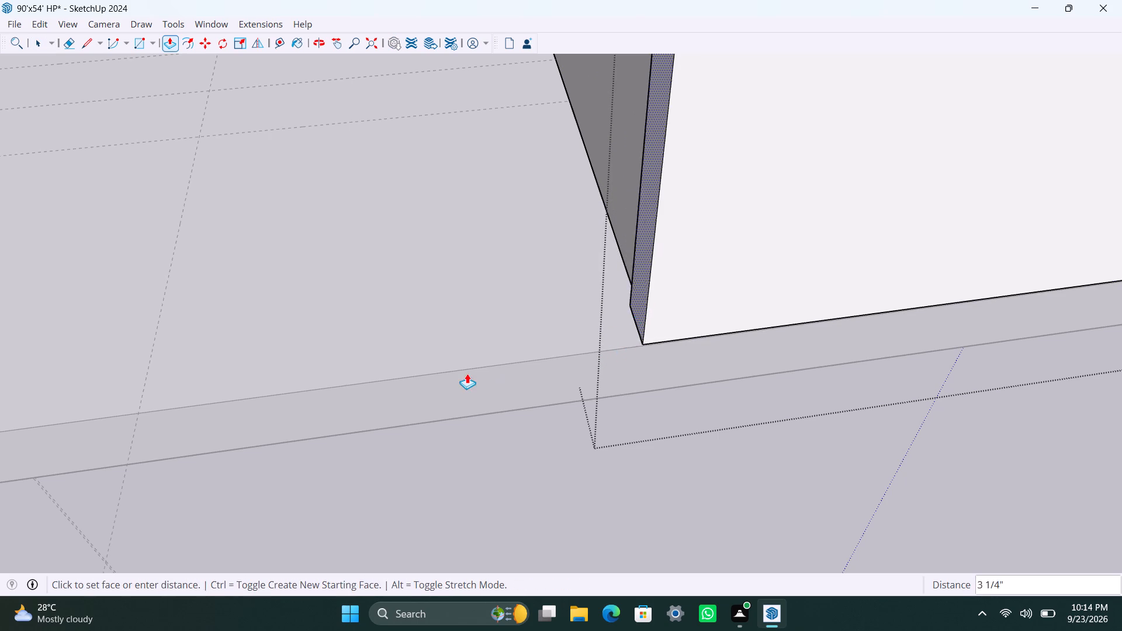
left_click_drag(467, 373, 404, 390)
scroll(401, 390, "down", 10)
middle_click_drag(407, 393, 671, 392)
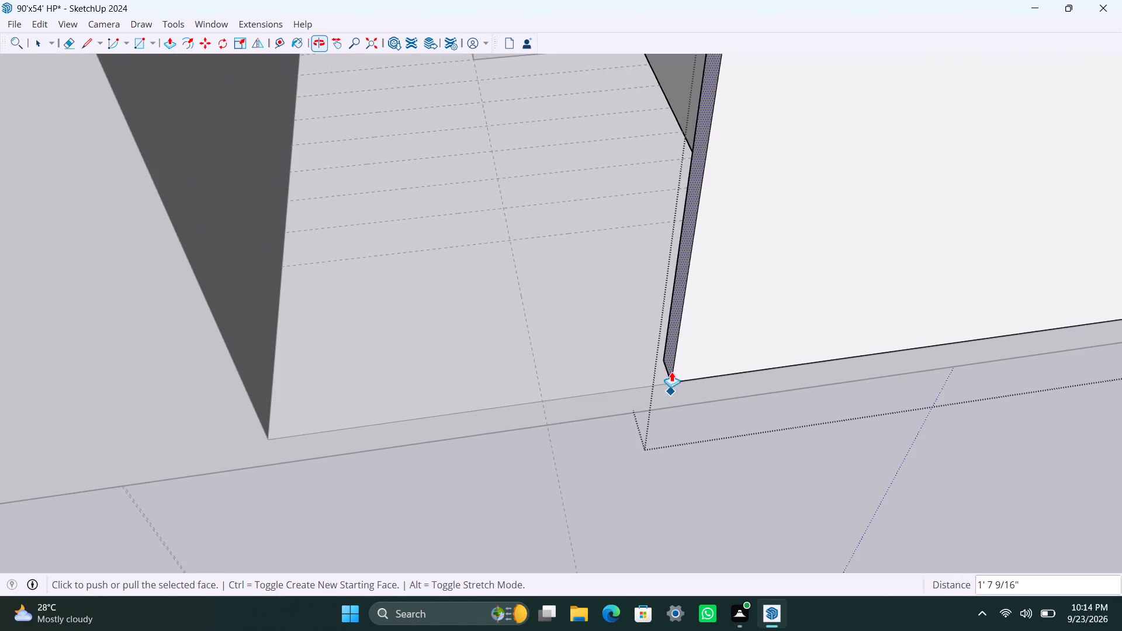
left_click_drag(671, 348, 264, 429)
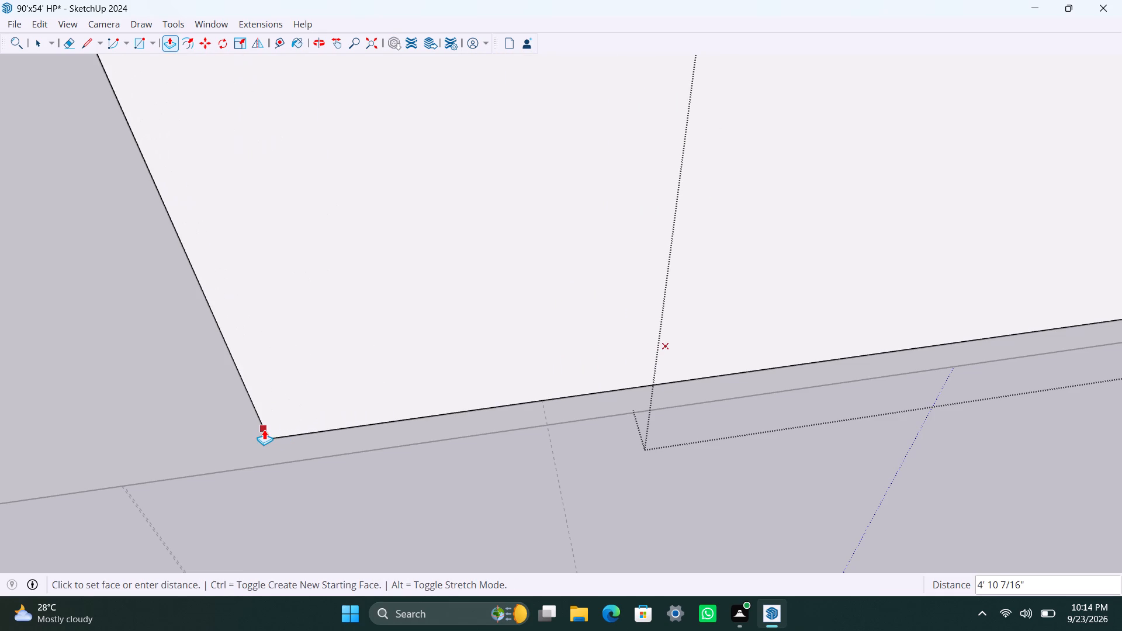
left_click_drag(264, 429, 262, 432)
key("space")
Examine from above how the passage's end wall behind the staircase meets the facing building's wall.
scroll(283, 379, "down", 20)
scroll(283, 379, "down", 5)
middle_click_drag(392, 331, 1111, 348)
scroll(705, 386, "up", 3)
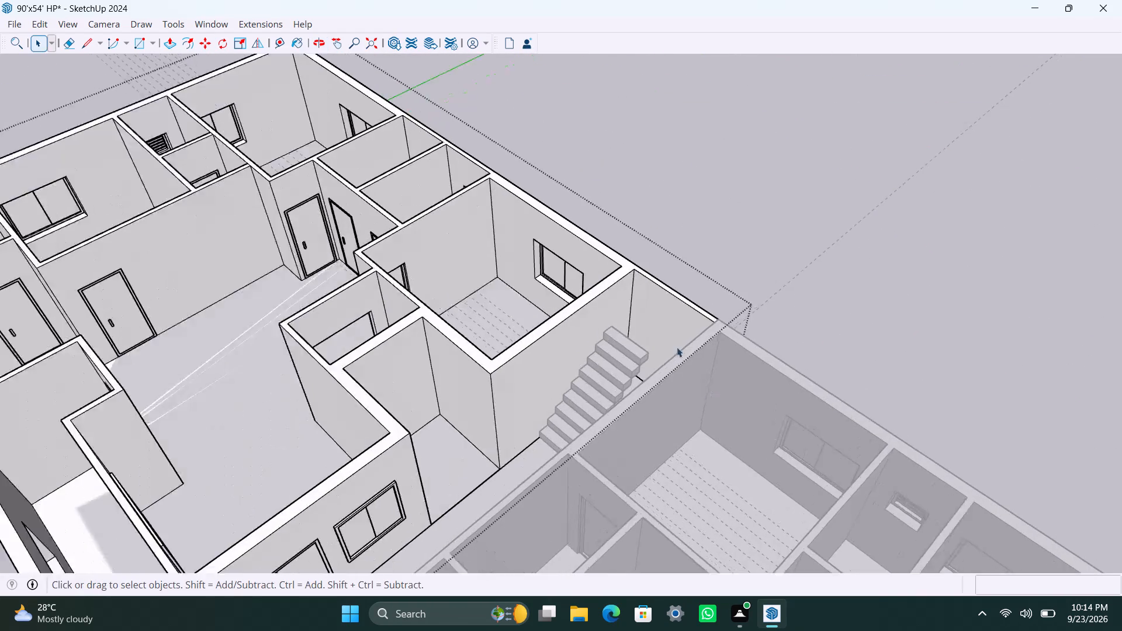
scroll(677, 347, "up", 1)
middle_click_drag(633, 335, 866, 400)
left_click(840, 163)
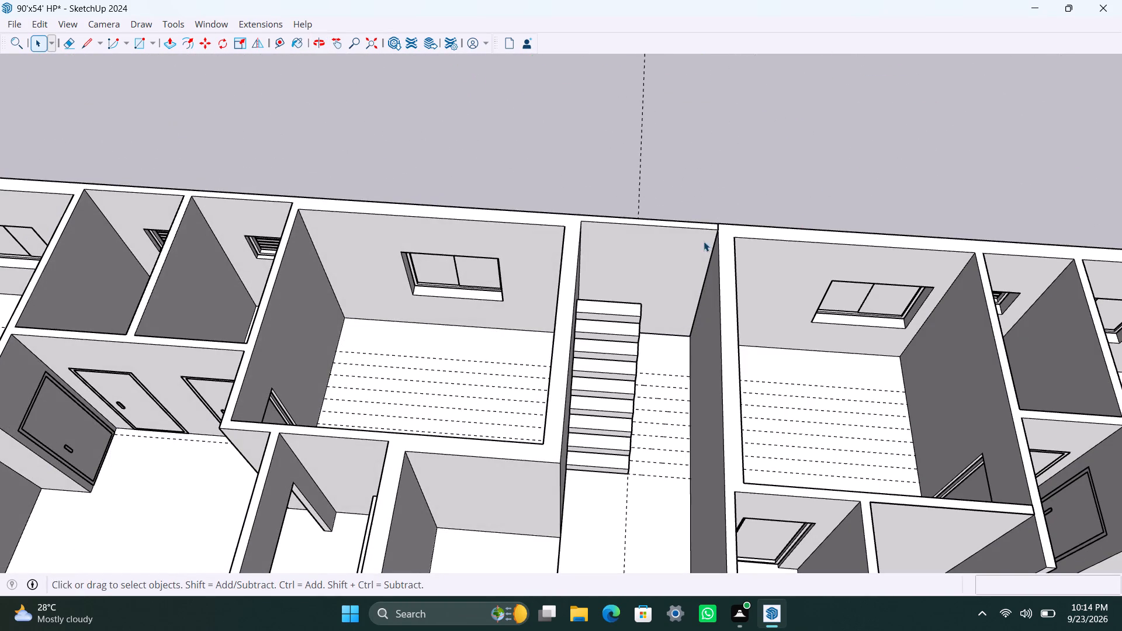
left_click(691, 242)
scroll(726, 257, "up", 10)
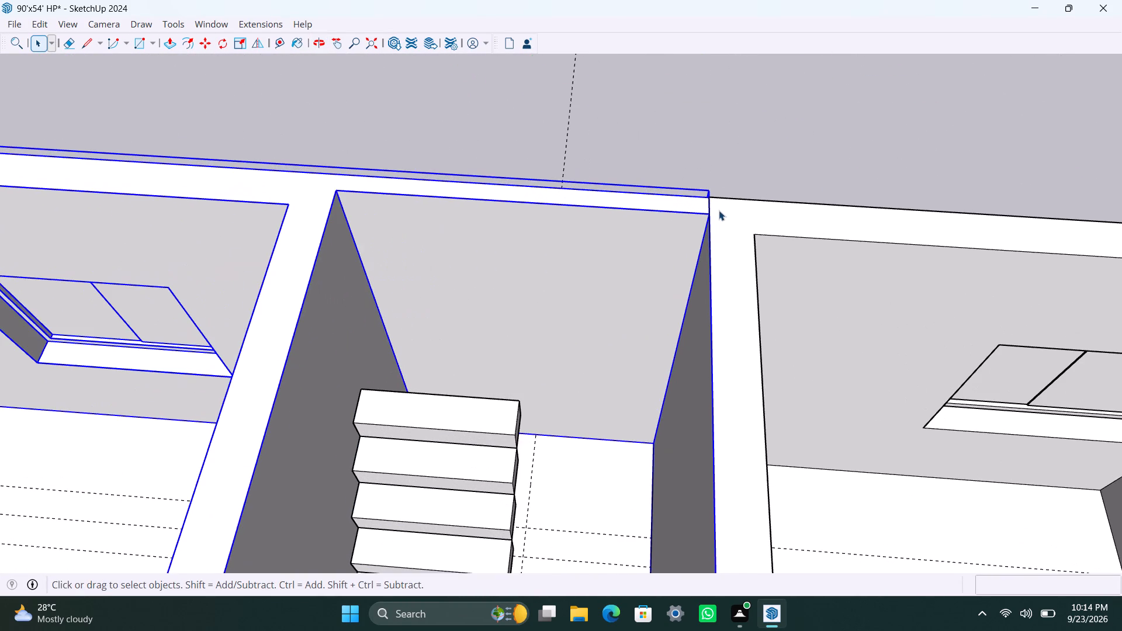
left_click(720, 199)
scroll(712, 207, "up", 1)
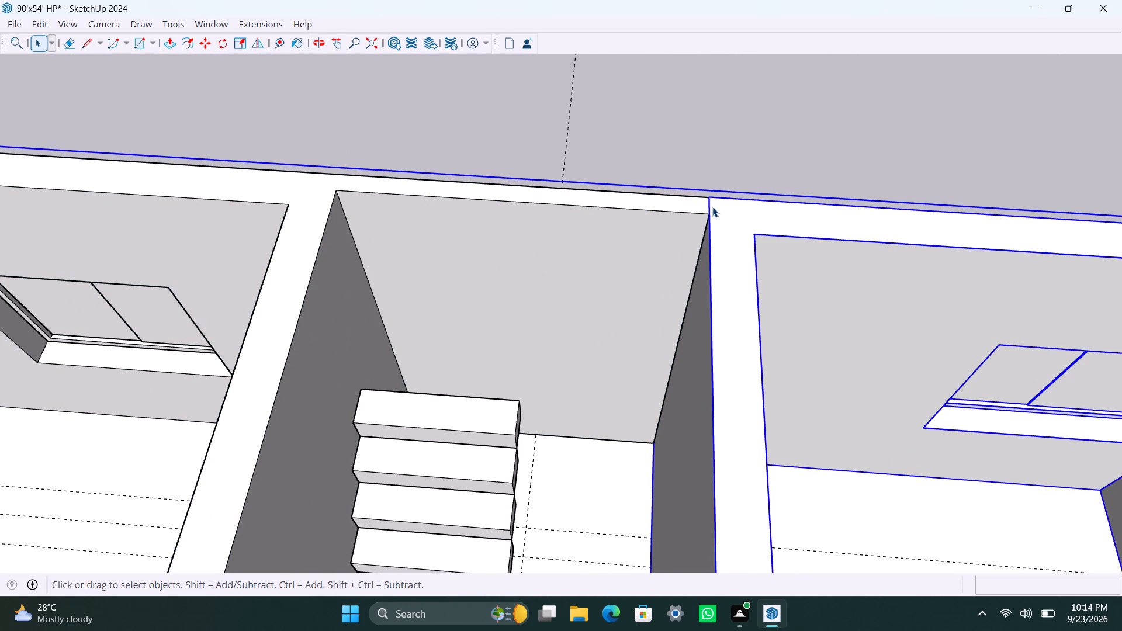
scroll(712, 207, "up", 5)
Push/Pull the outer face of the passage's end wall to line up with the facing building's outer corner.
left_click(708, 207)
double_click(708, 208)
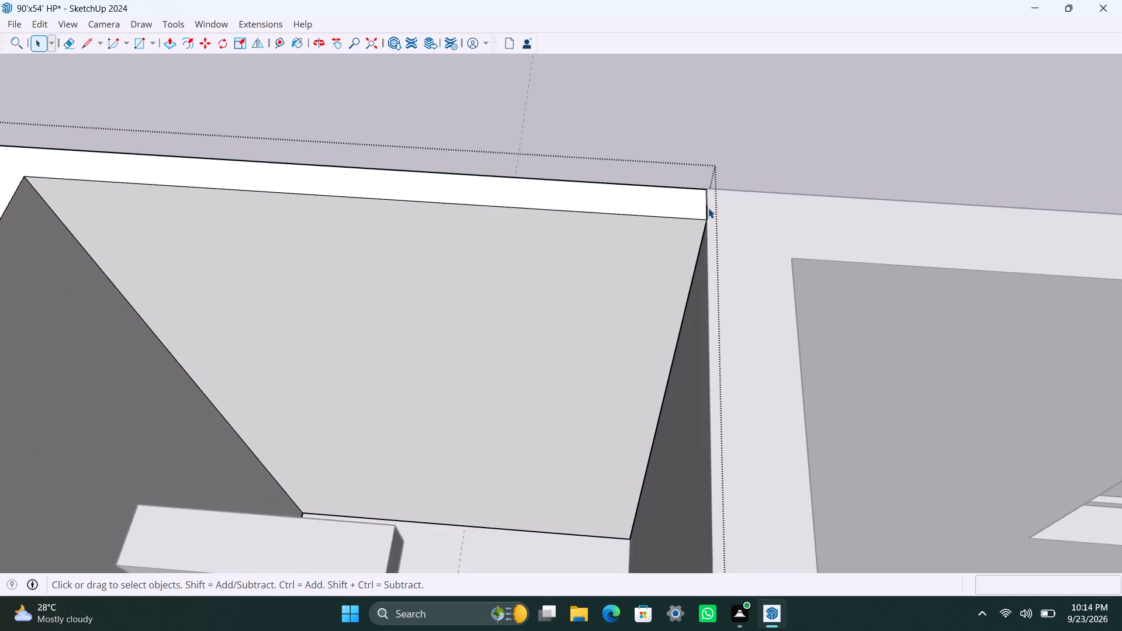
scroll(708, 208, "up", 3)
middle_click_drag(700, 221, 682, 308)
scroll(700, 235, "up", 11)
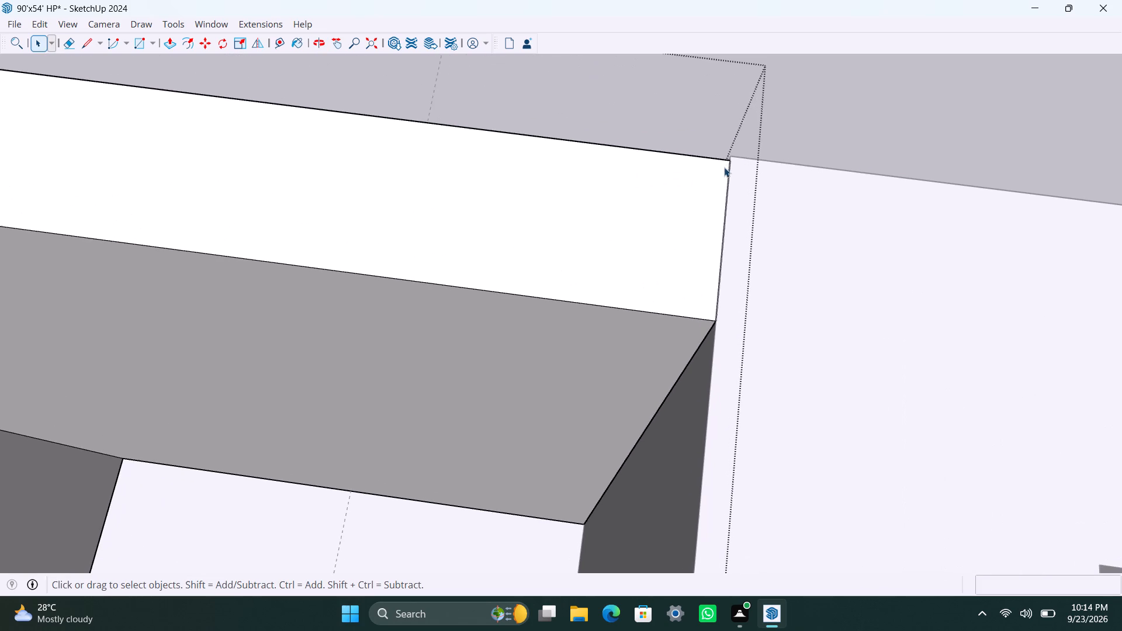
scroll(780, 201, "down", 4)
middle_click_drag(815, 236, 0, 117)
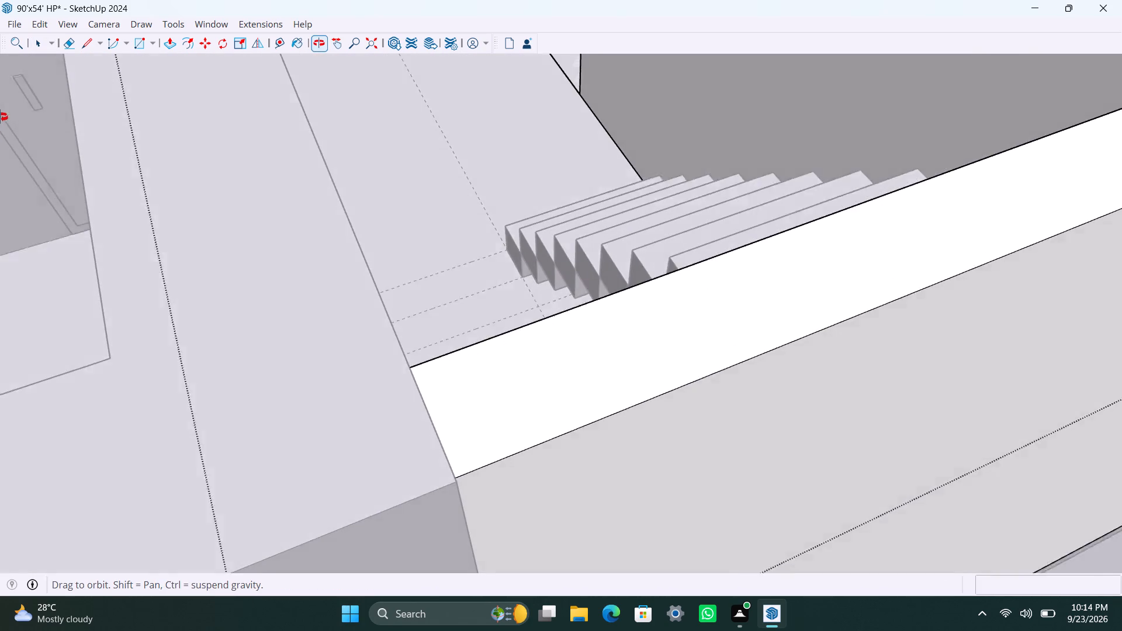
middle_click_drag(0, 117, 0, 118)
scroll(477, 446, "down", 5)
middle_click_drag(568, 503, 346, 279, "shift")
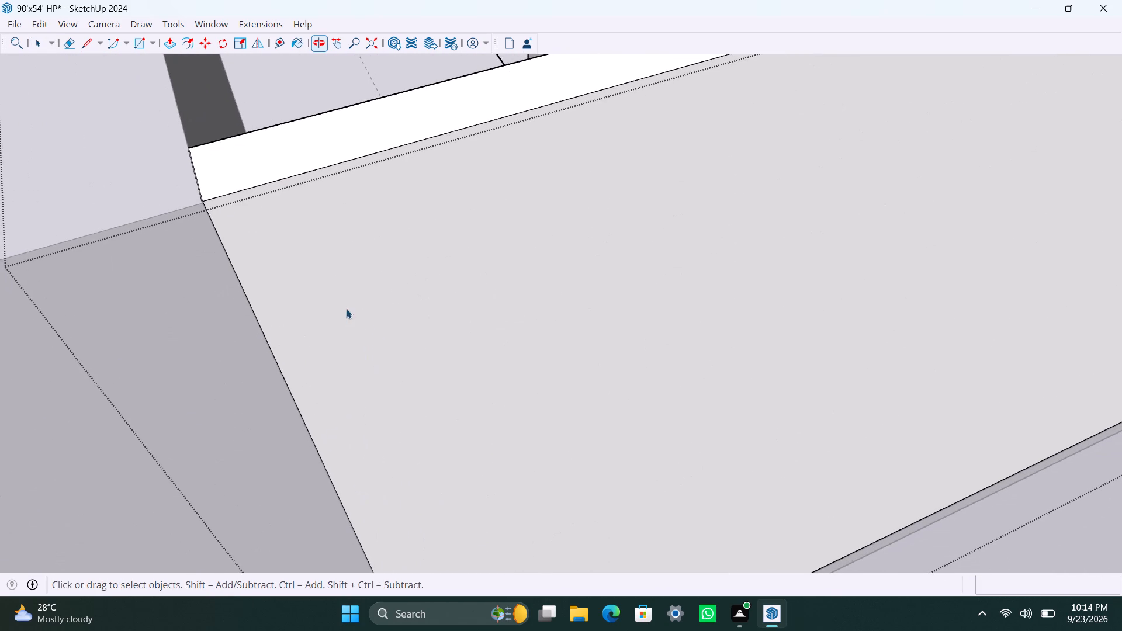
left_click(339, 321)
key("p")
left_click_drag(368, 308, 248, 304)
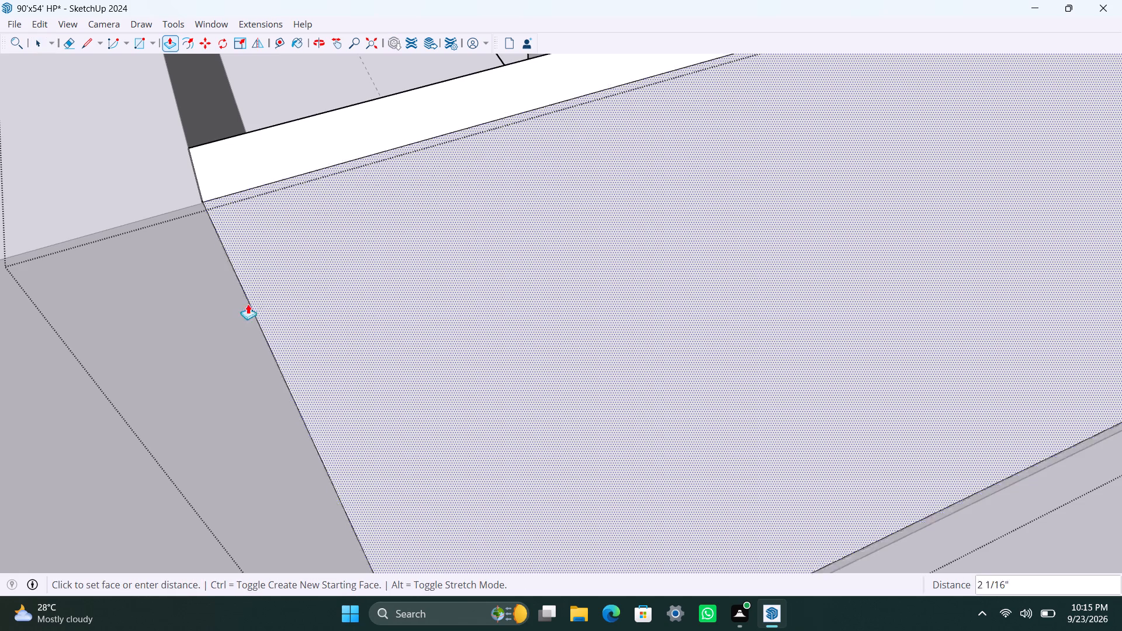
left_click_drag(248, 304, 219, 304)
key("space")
Leave the group and examine the outer joint between the end wall and the facing building from several sides.
left_click(461, 324)
scroll(458, 347, "down", 10)
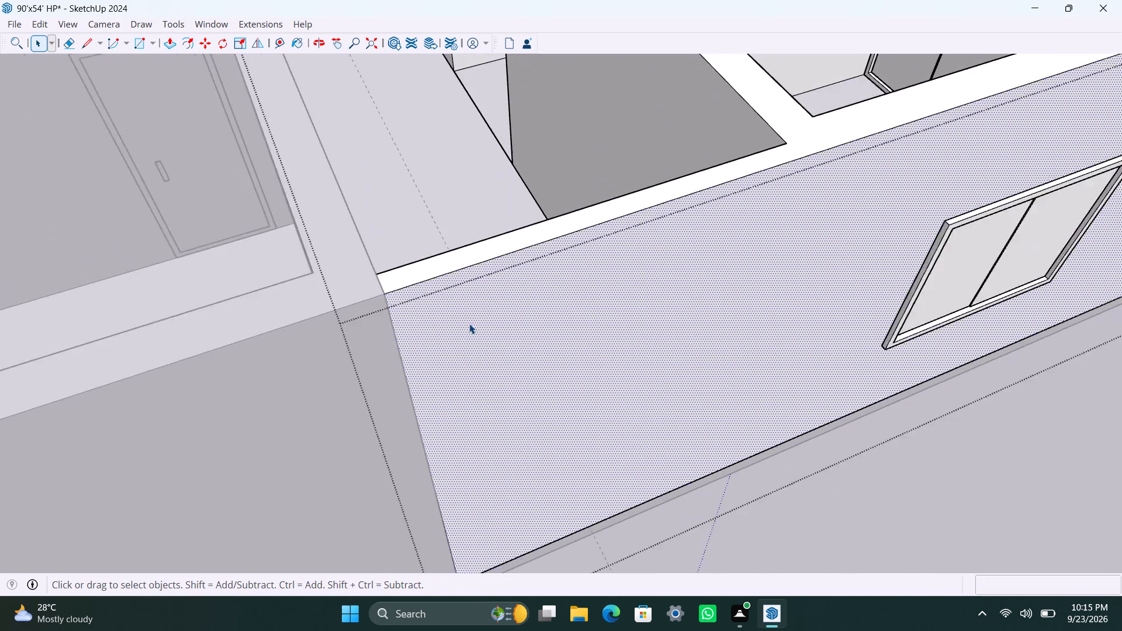
scroll(469, 324, "down", 4)
left_click(899, 525)
scroll(411, 374, "up", 8)
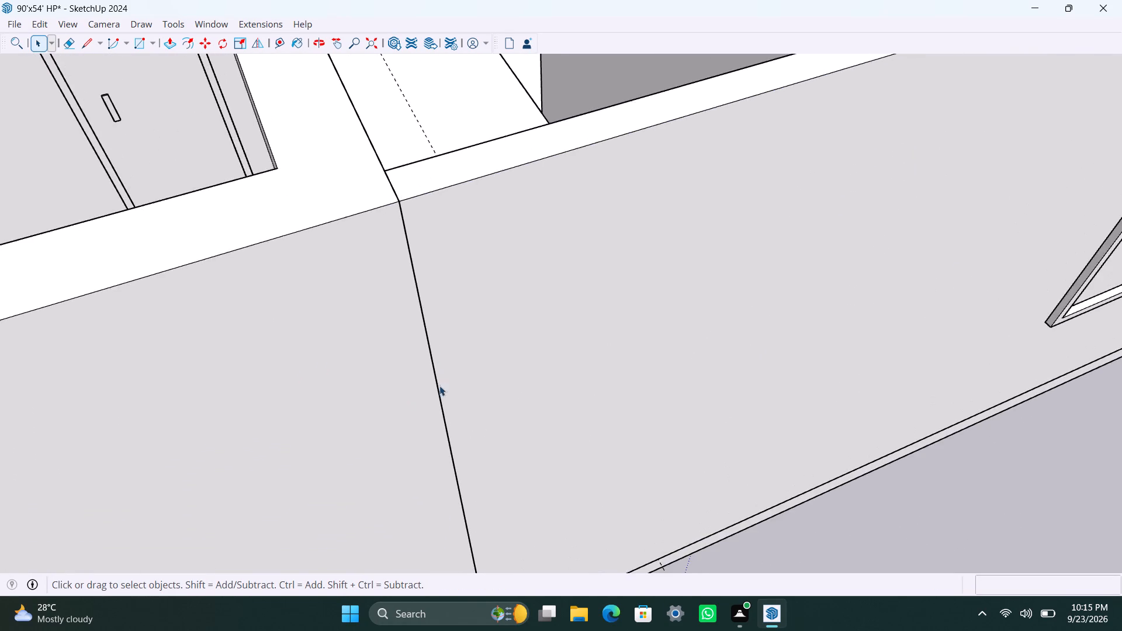
scroll(439, 386, "down", 10)
left_click(391, 470)
left_click(747, 531)
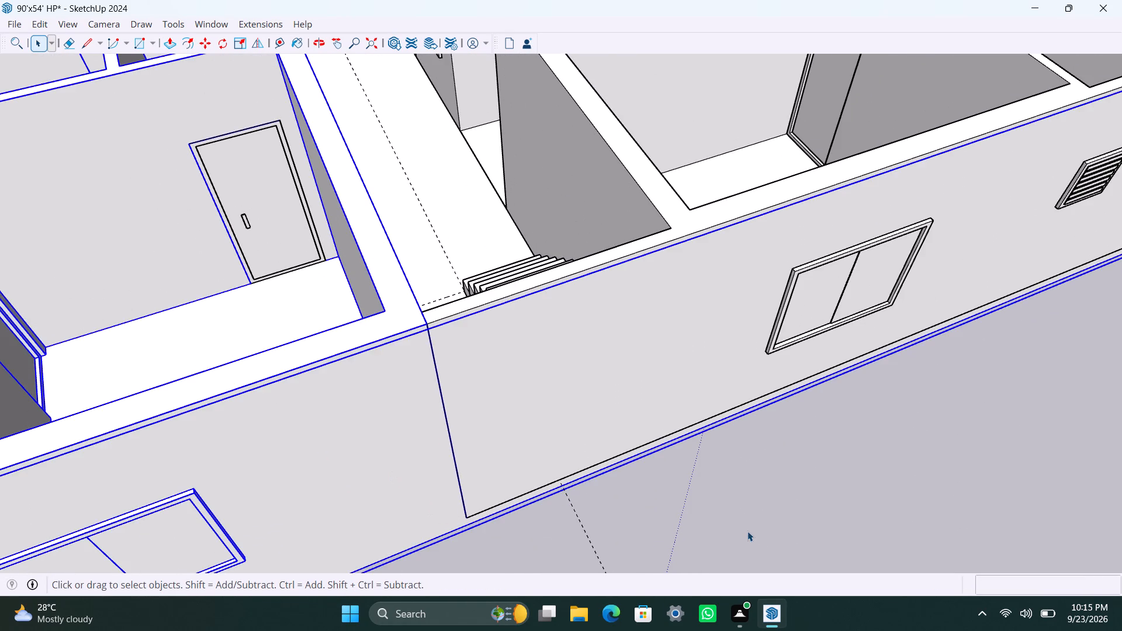
scroll(424, 456, "down", 5)
middle_click_drag(422, 449, 593, 419)
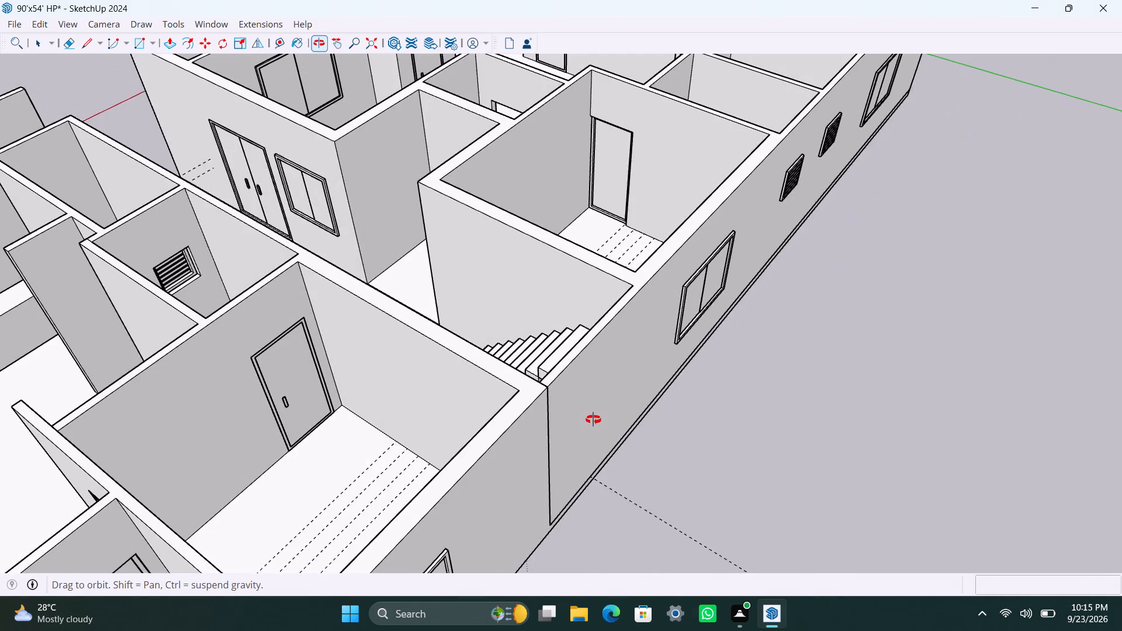
middle_click_drag(593, 419, 263, 234)
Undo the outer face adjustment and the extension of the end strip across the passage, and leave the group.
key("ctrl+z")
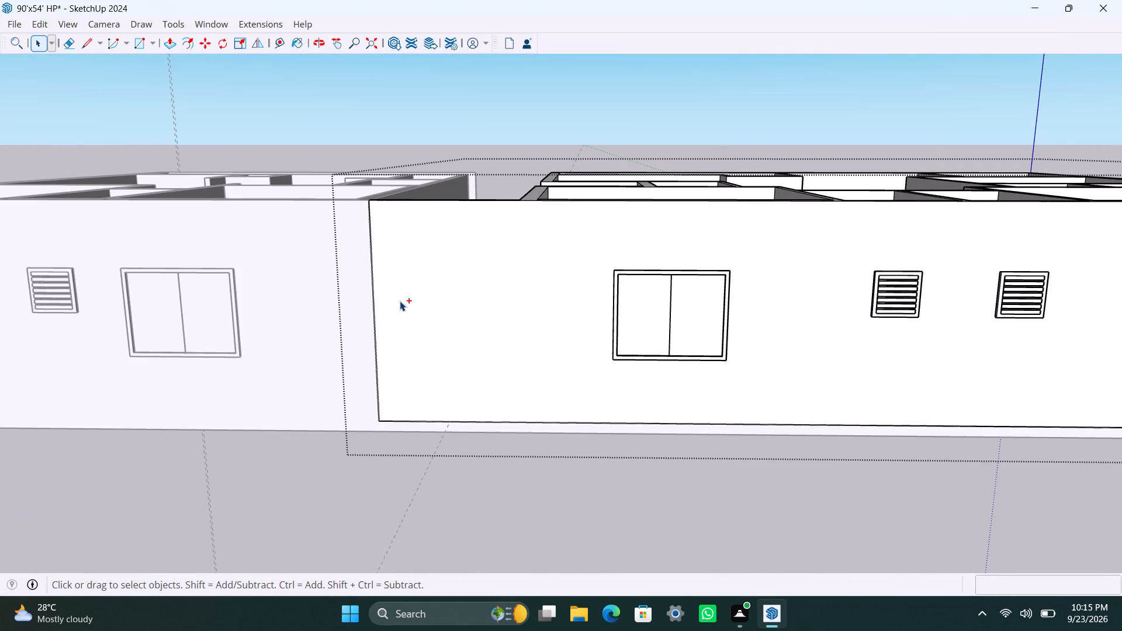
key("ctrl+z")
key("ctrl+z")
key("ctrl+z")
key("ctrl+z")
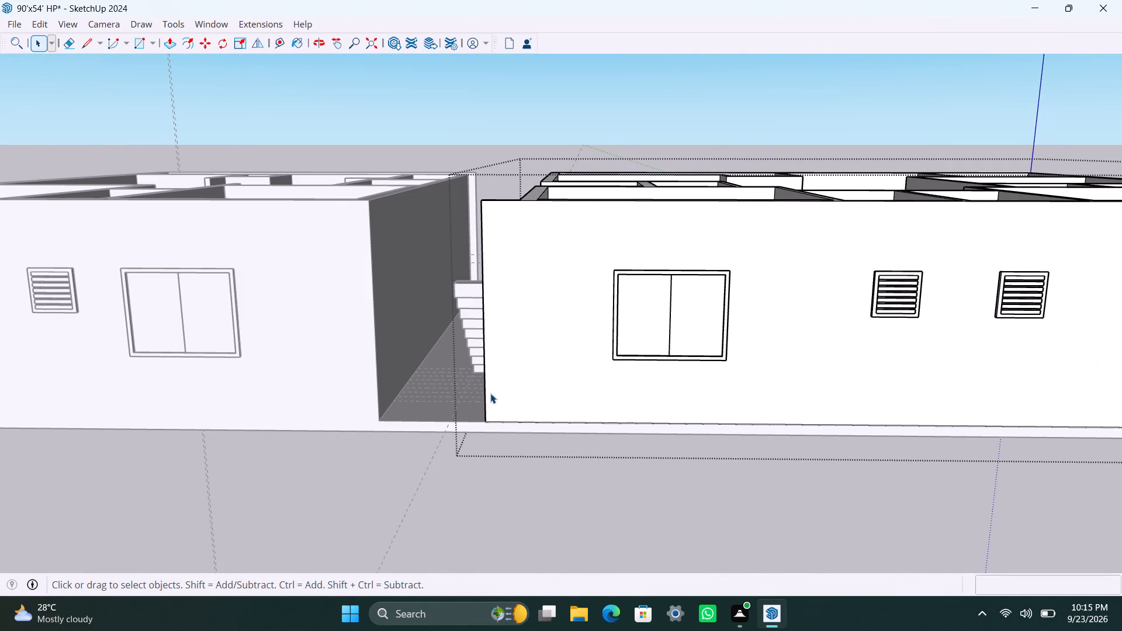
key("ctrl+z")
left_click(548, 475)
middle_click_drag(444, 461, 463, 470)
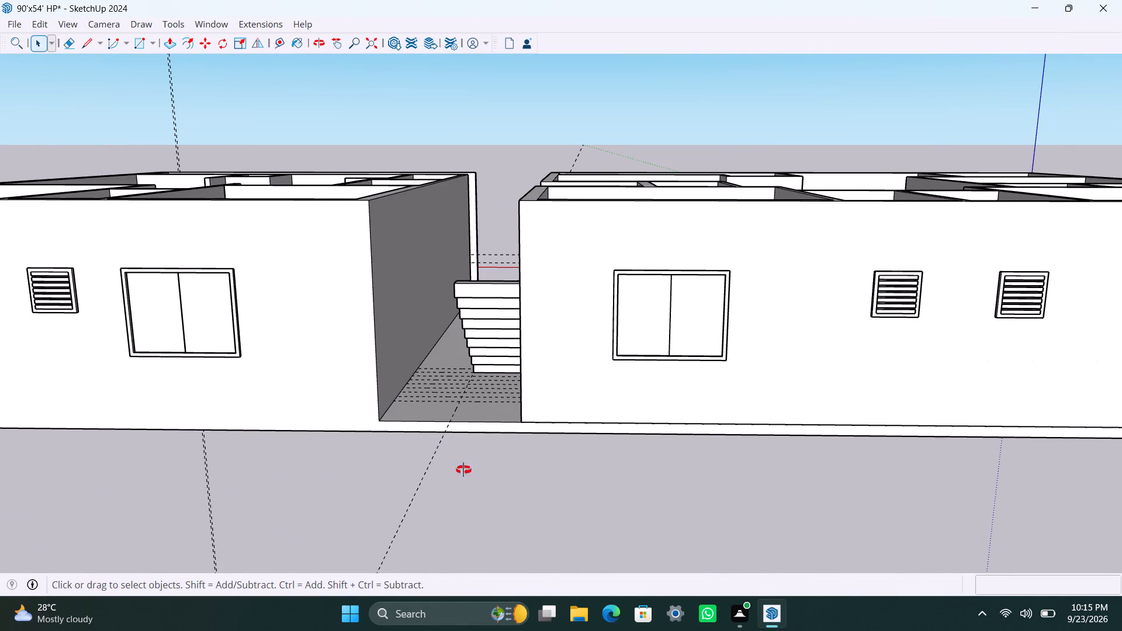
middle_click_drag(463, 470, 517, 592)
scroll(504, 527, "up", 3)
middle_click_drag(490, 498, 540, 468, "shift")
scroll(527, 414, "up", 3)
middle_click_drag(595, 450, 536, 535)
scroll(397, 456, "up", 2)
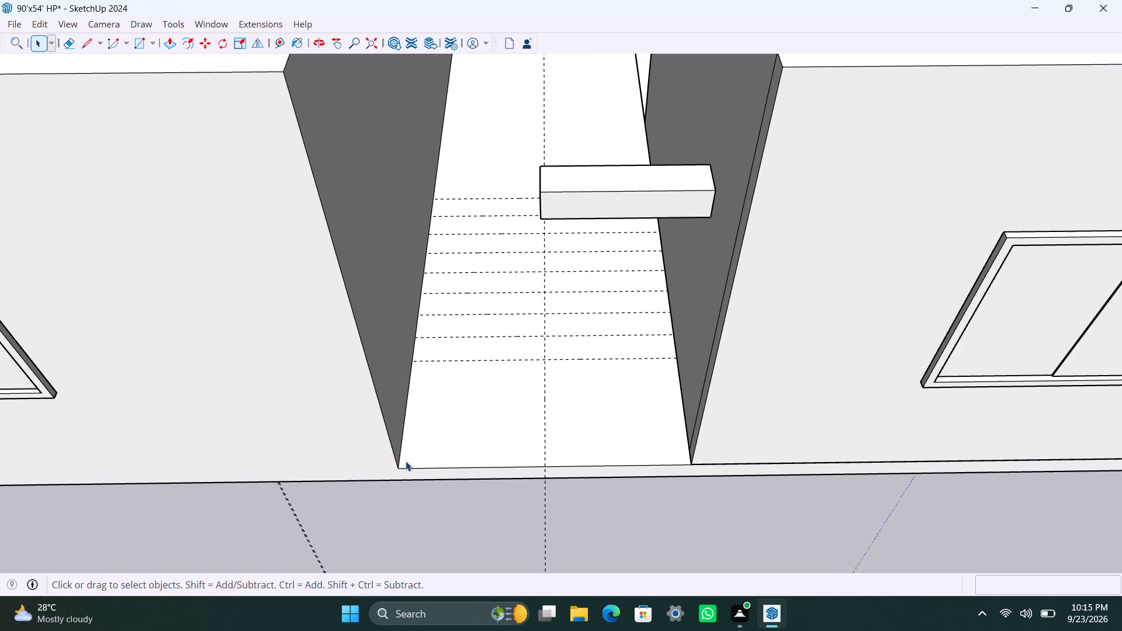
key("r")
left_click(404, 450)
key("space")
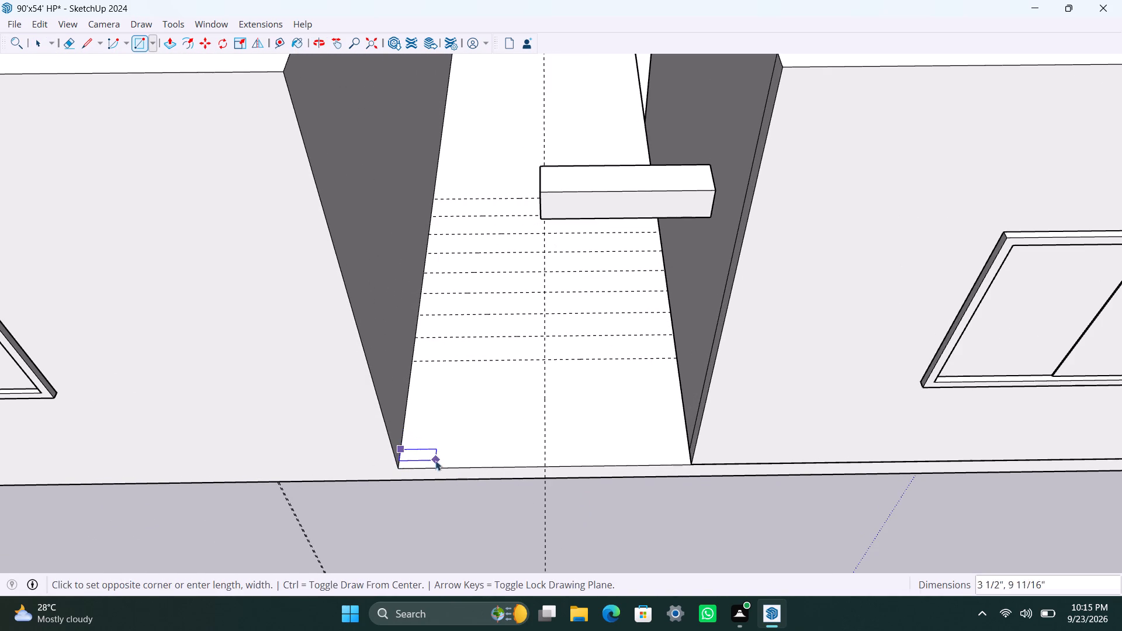
Place a guide 4.5" inside the floor edge at the passage's open outer end.
key("t")
left_click(462, 470)
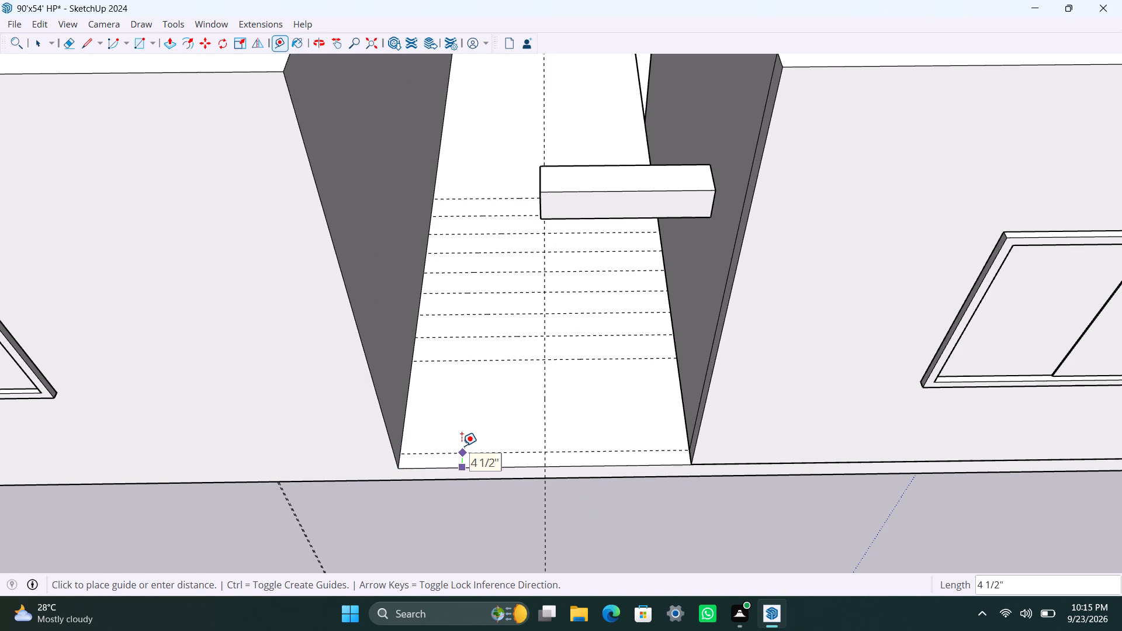
left_click(462, 446)
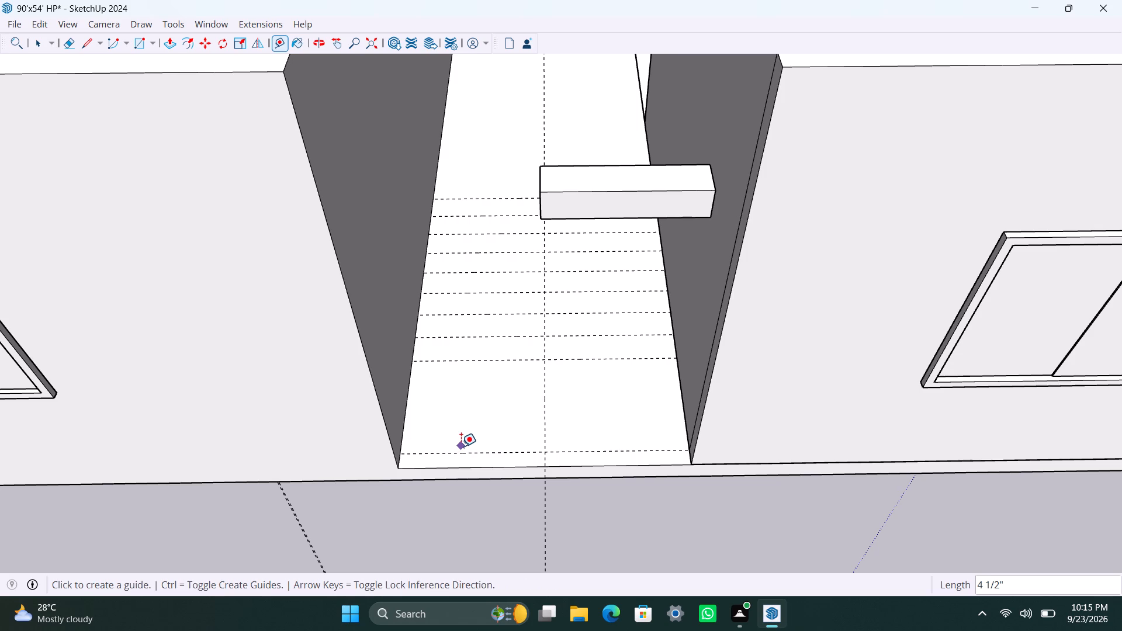
key("space")
Draw a rectangle about 4.5" by 6'6" between the guide and the passage's outer floor edge, and make it a group.
key("r")
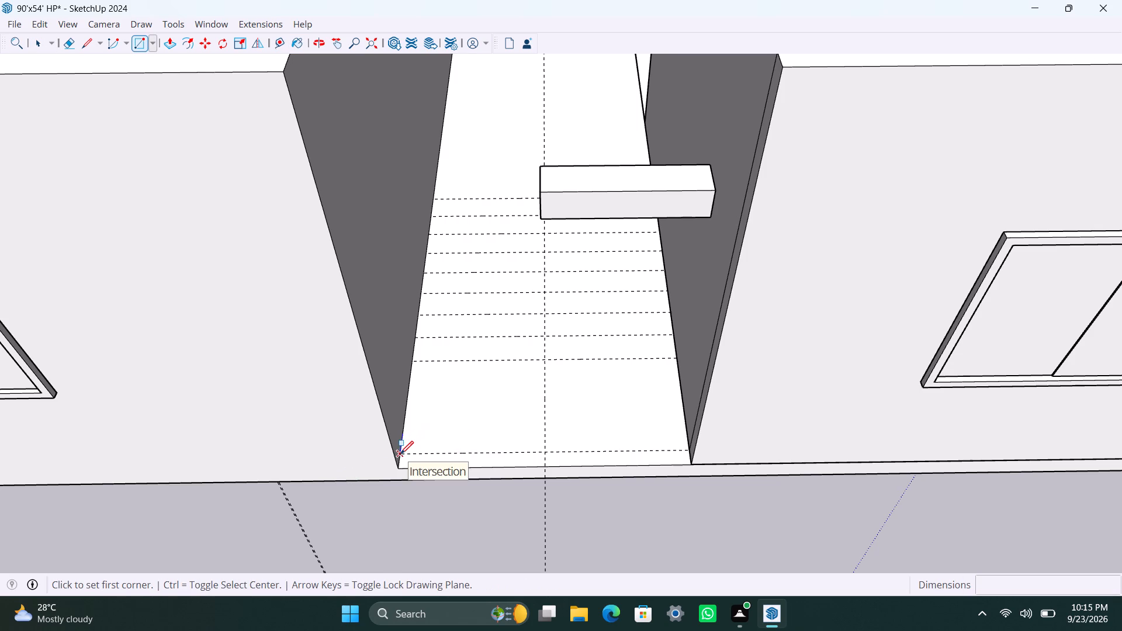
left_click(400, 454)
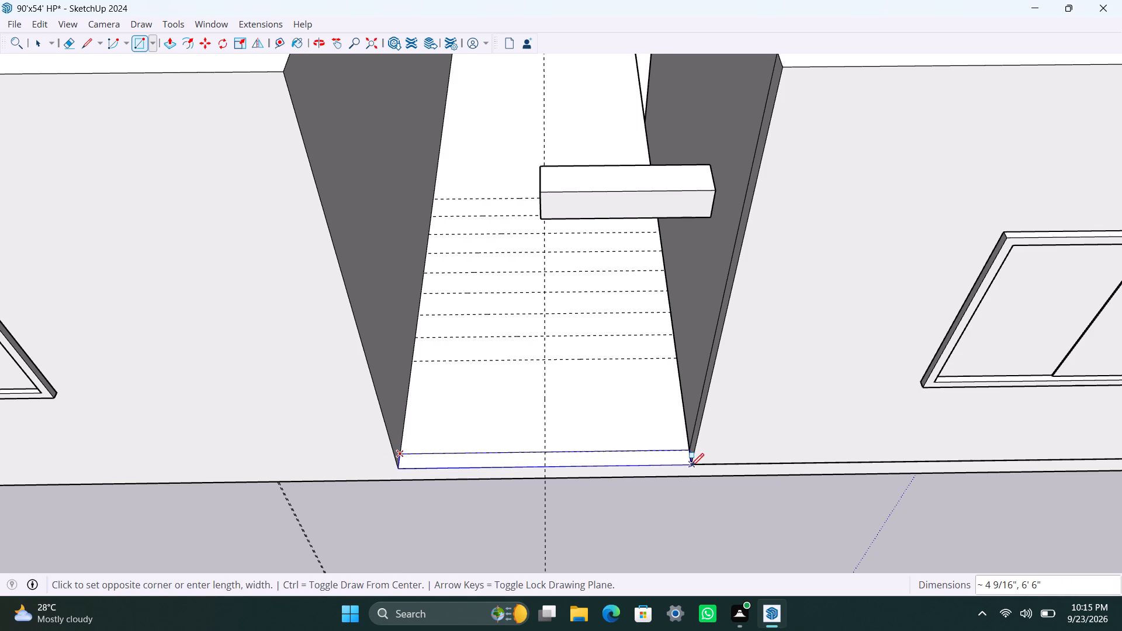
left_click(692, 466)
key("space")
double_click(599, 458)
right_click(597, 458)
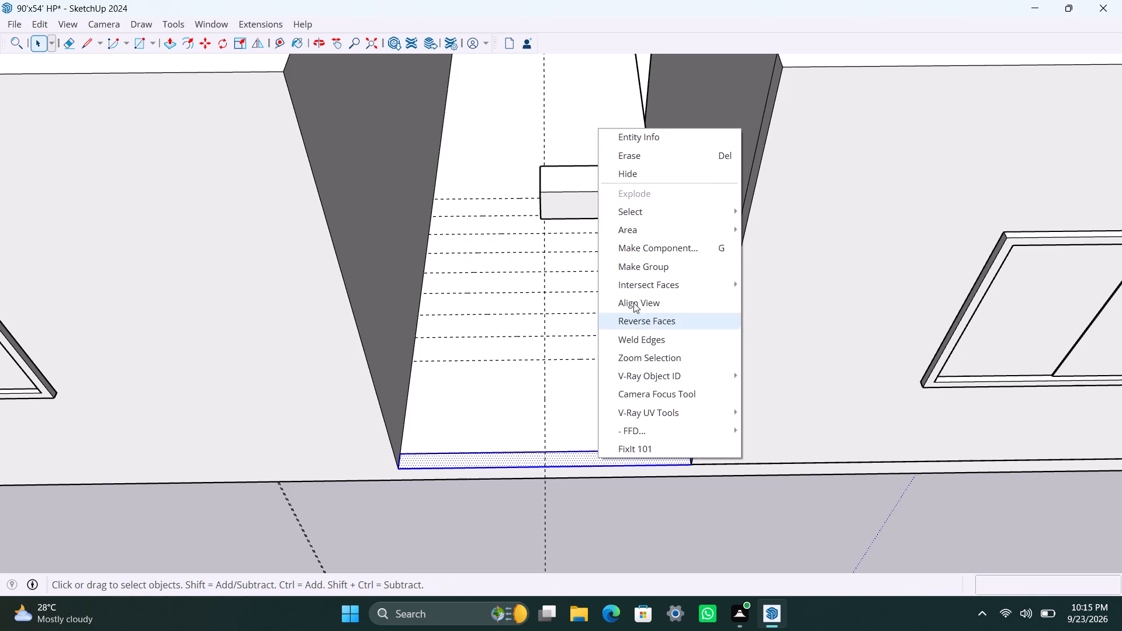
left_click(667, 260)
Push/Pull the grouped strip at the passage end up to the top of the adjoining building walls.
scroll(616, 451, "up", 3)
triple_click(616, 463)
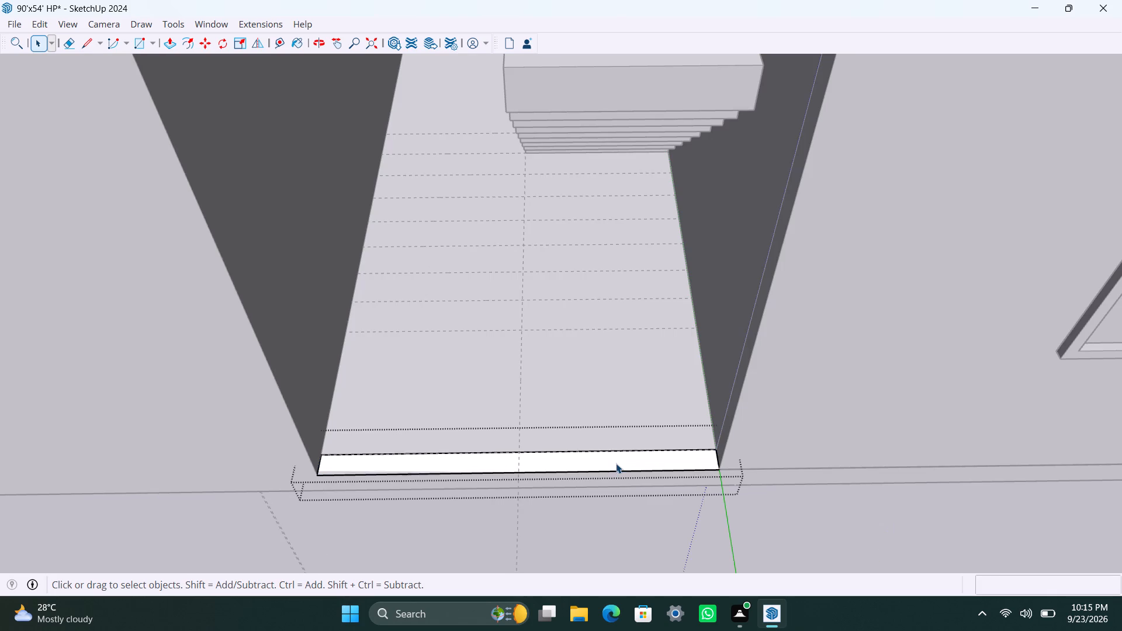
key("p")
left_click_drag(616, 463, 603, 310)
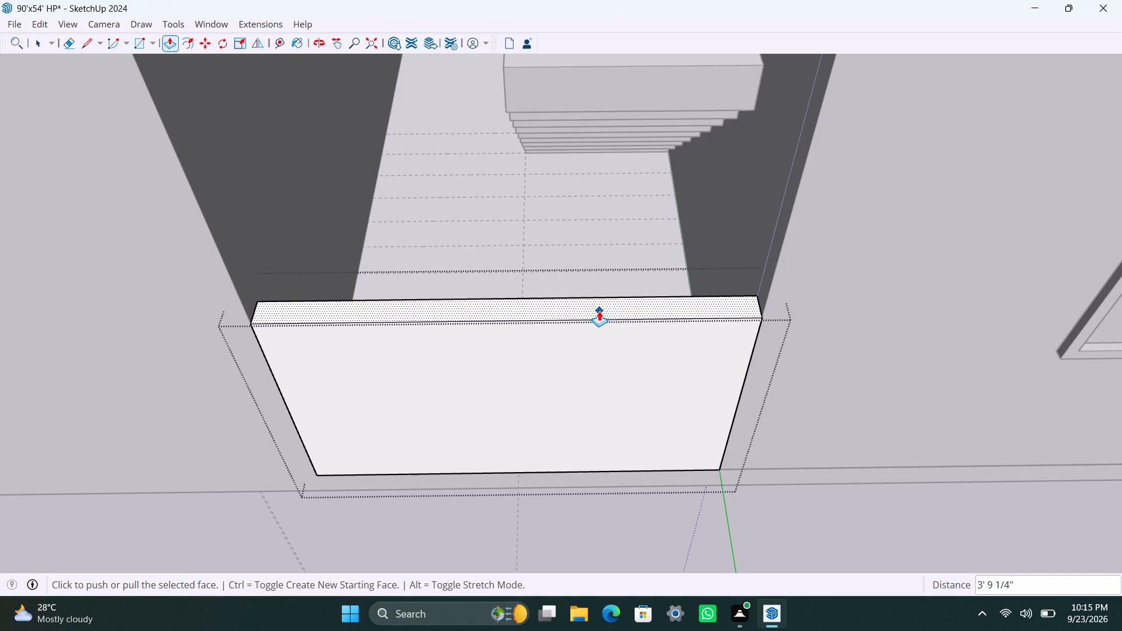
scroll(588, 319, "down", 9)
left_click_drag(602, 311, 680, 110)
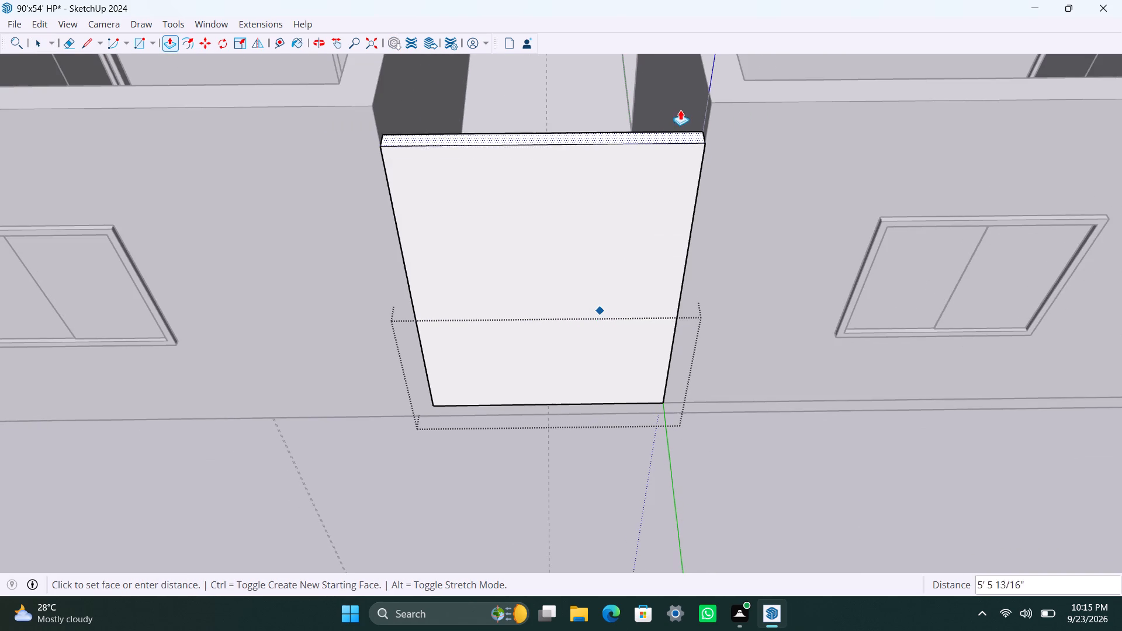
left_click_drag(680, 110, 719, 99)
key("space")
scroll(586, 203, "down", 12)
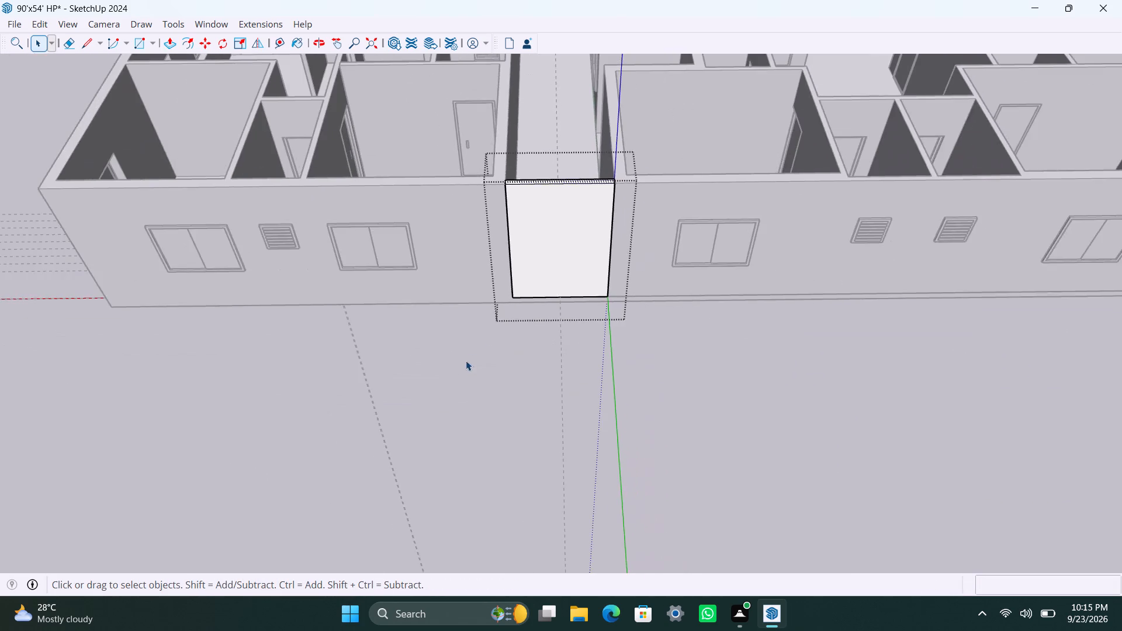
Leave the passage end wall's group and clear the selection.
middle_click_drag(470, 363, 521, 376)
left_click(521, 378)
left_click(743, 380)
Select all nine passage stair steps and move them 4.5" along the passage, away from the end wall.
scroll(458, 320, "up", 4)
middle_click_drag(419, 299, 543, 324)
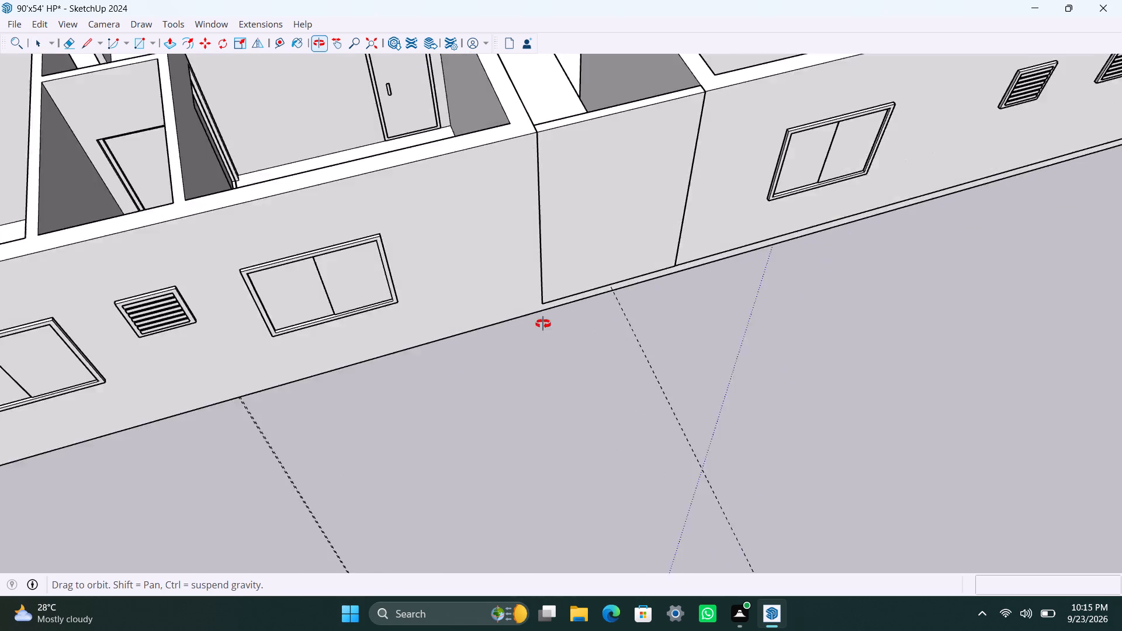
middle_click_drag(543, 324, 991, 332)
scroll(528, 166, "down", 5)
middle_click_drag(437, 254, 798, 293)
scroll(476, 320, "up", 1)
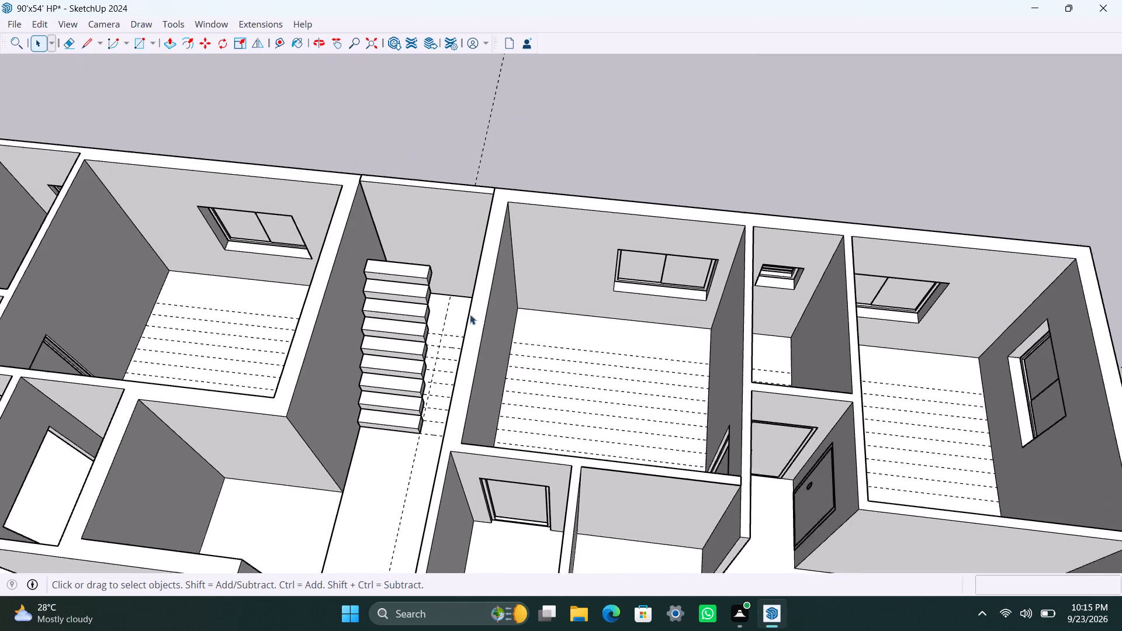
scroll(470, 314, "up", 2)
middle_click_drag(405, 321, 528, 335)
scroll(541, 276, "up", 6)
middle_click_drag(587, 330, 580, 342)
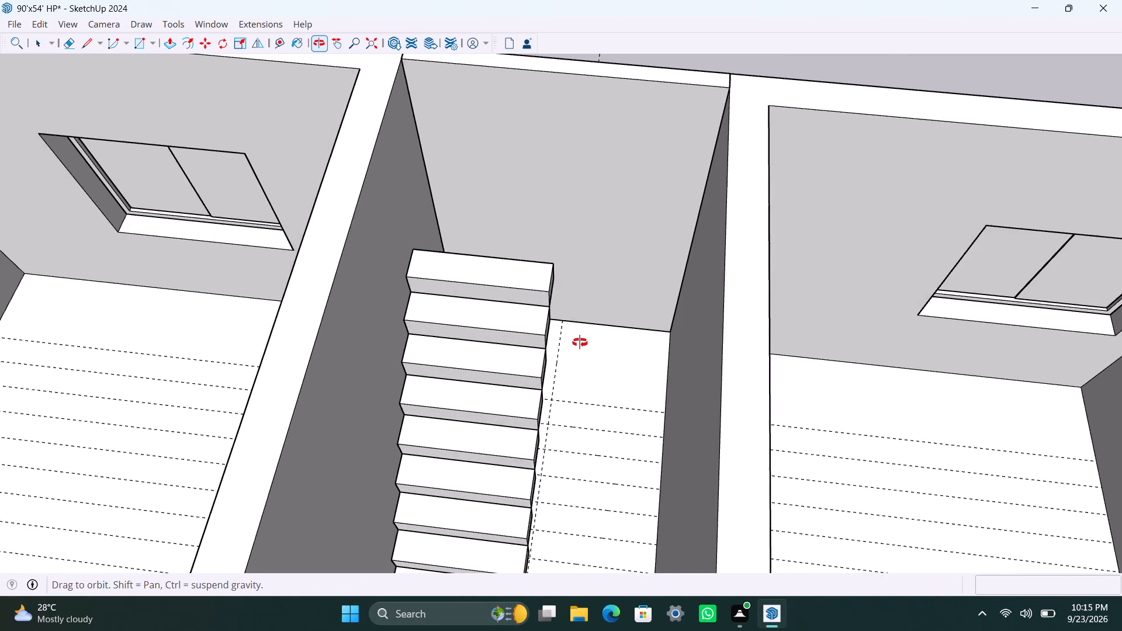
middle_click_drag(580, 342, 362, 342)
scroll(356, 497, "down", 3)
middle_click_drag(375, 502, 430, 498)
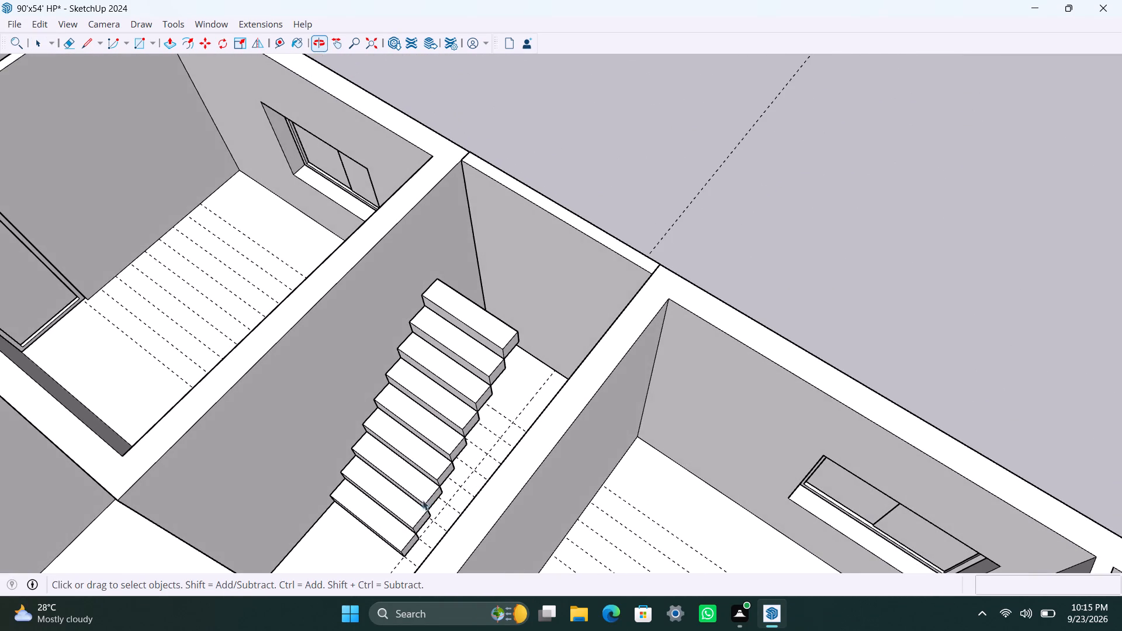
left_click(386, 538)
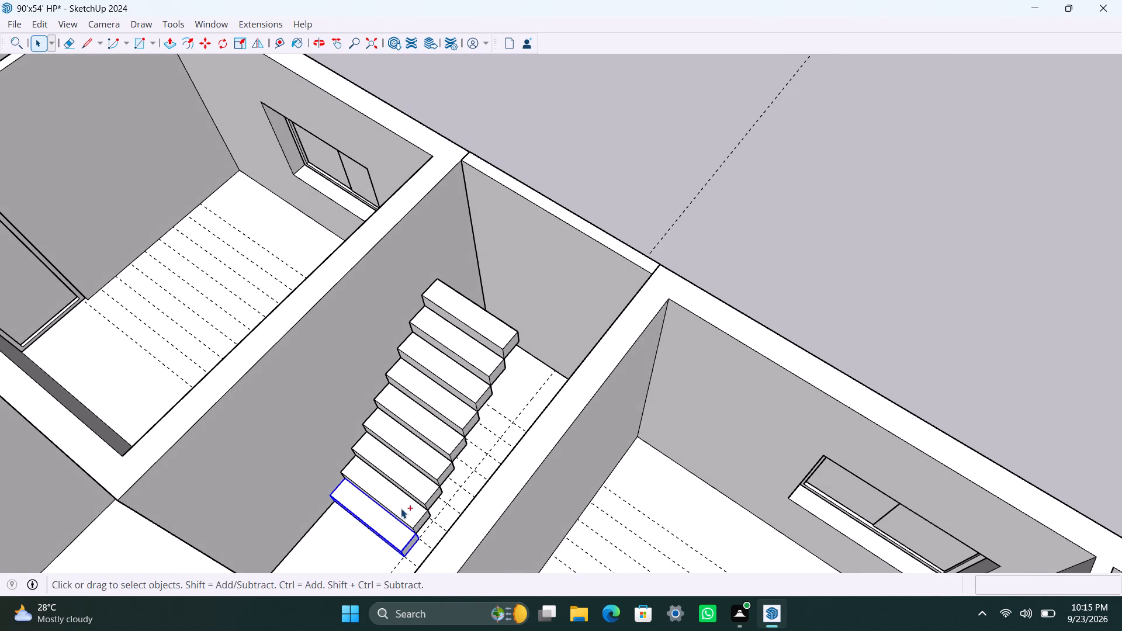
left_click(401, 508, "ctrl")
left_click(400, 480, "ctrl")
left_click(422, 449, "ctrl")
left_click(434, 427, "ctrl")
left_click(444, 395, "ctrl")
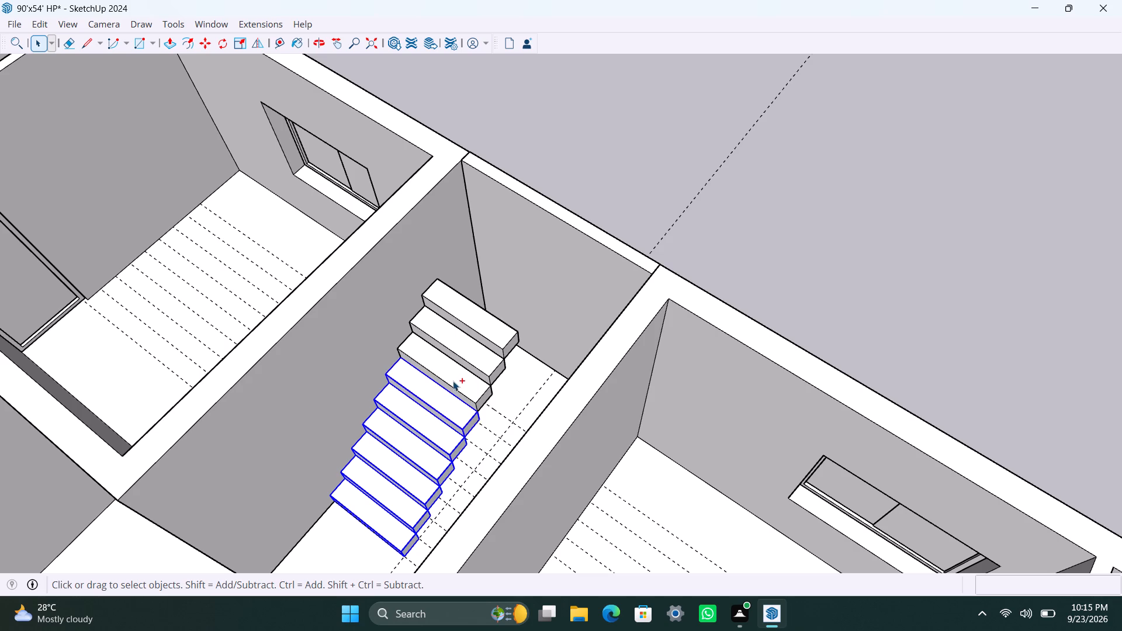
left_click(455, 375, "ctrl")
left_click(474, 345, "ctrl")
left_click(487, 324, "ctrl")
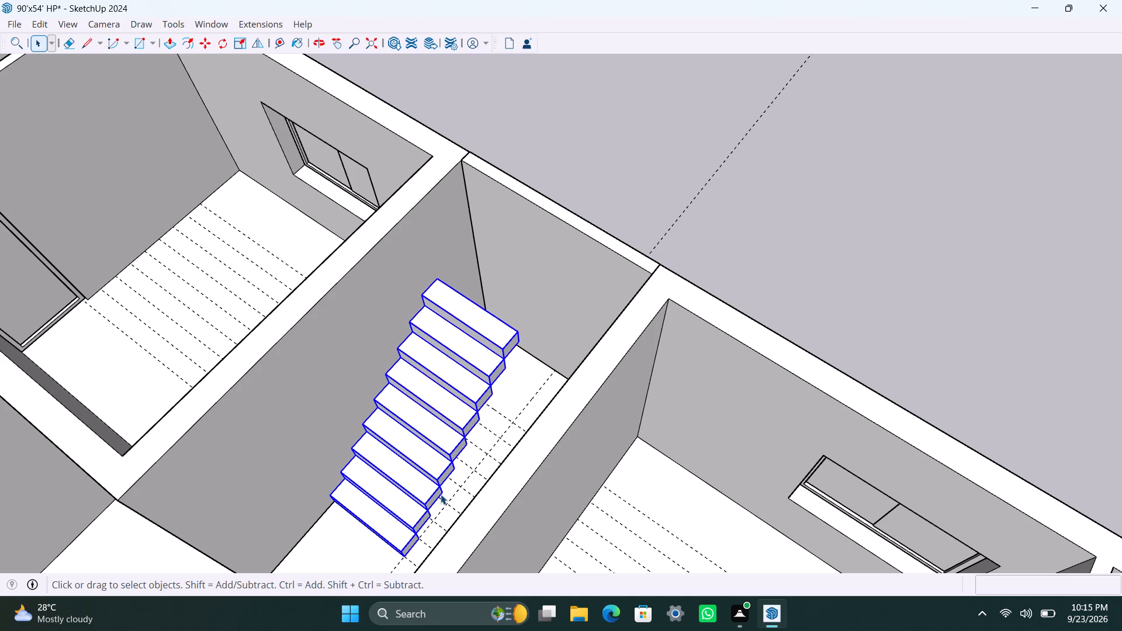
scroll(385, 497, "down", 1)
middle_click_drag(369, 537, 418, 449)
scroll(427, 466, "up", 3)
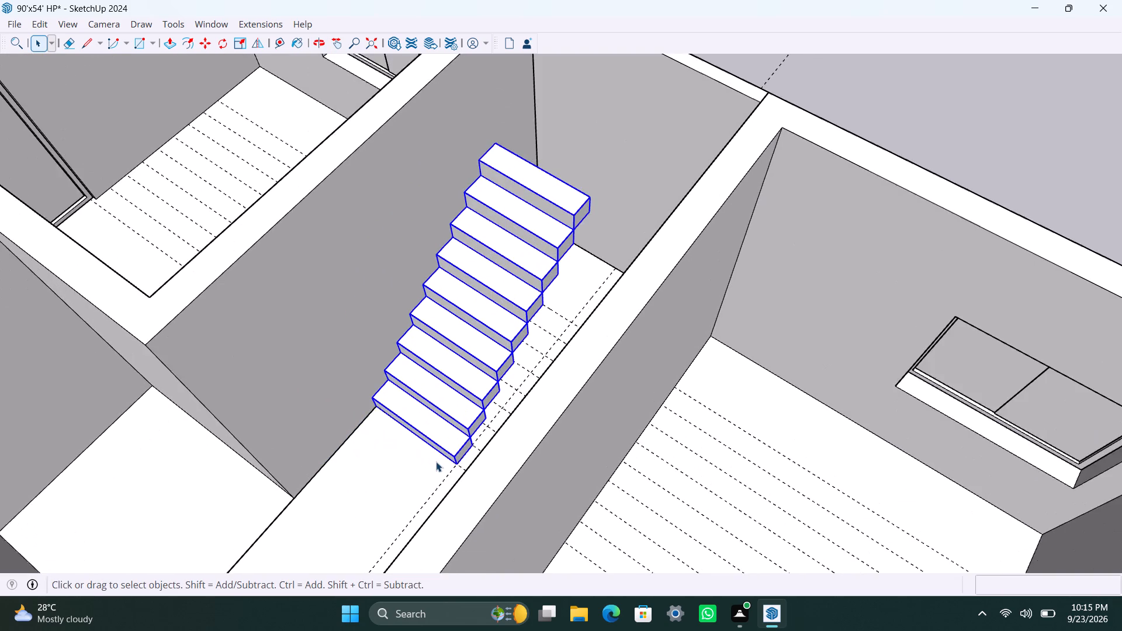
scroll(436, 462, "up", 2)
key("m")
left_click(460, 464)
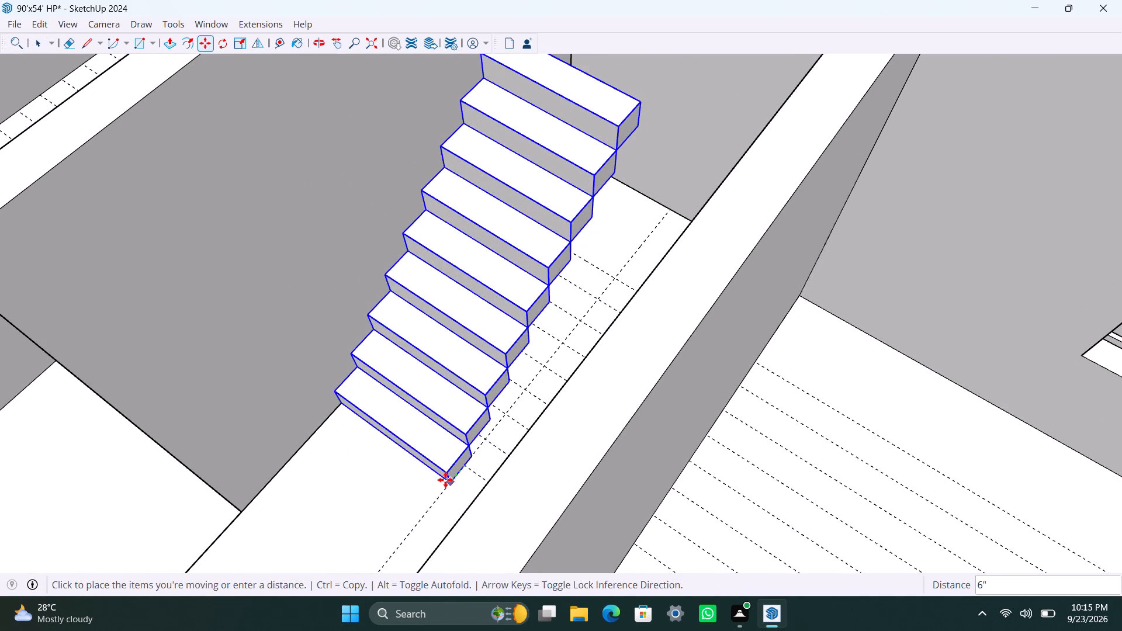
type("4.5\"")
key("Return")
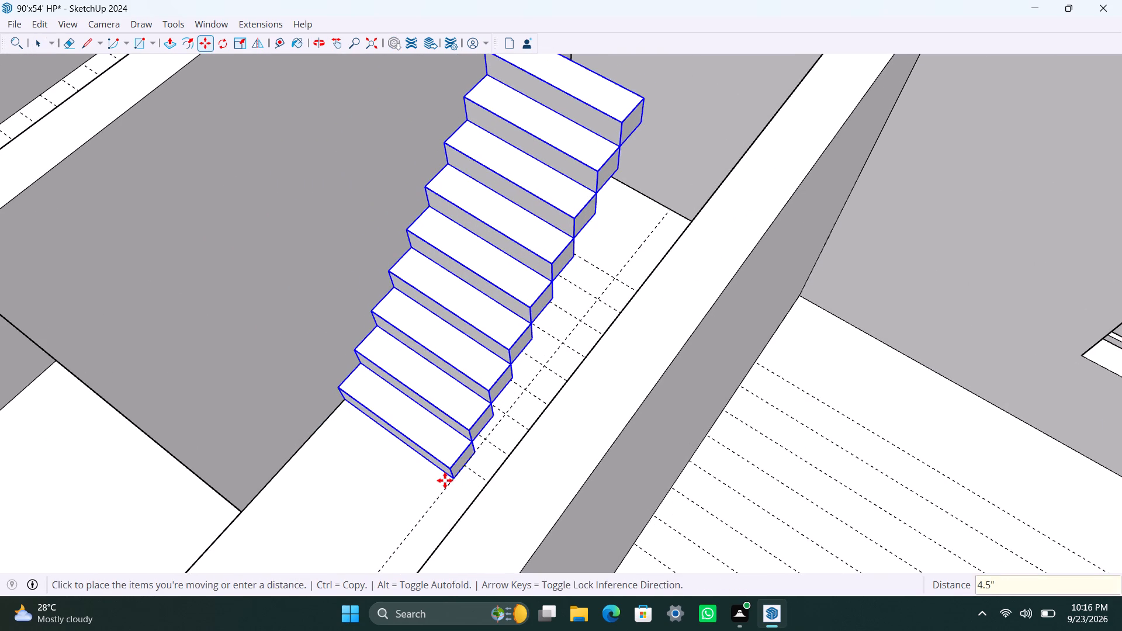
key("space")
Open the top step's group and Push/Pull its rear face to the passage end wall to form a landing.
scroll(457, 401, "down", 5)
middle_click_drag(498, 325, 318, 398)
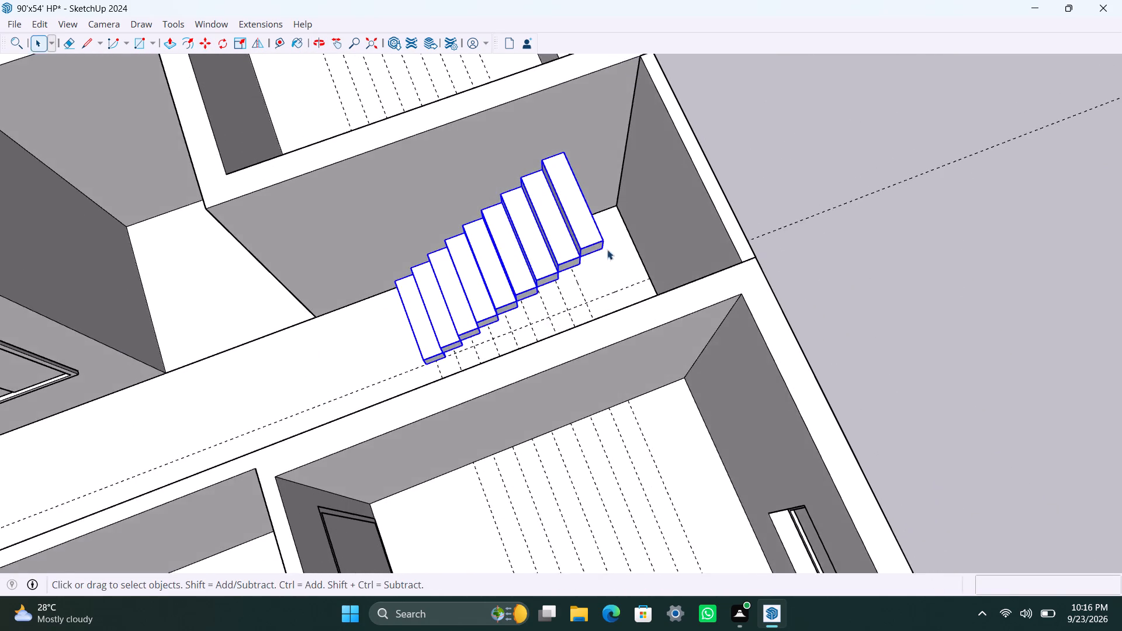
scroll(658, 231, "up", 3)
middle_click_drag(613, 235, 163, 219)
scroll(643, 294, "up", 6)
triple_click(610, 250)
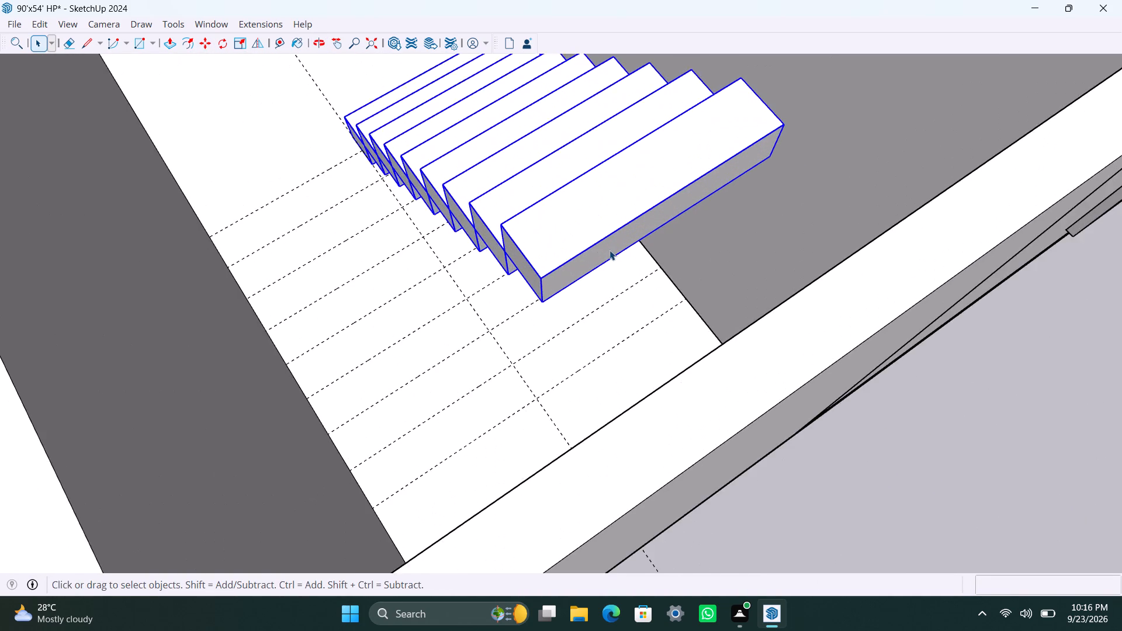
scroll(589, 278, "up", 3)
middle_click_drag(521, 360, 632, 367)
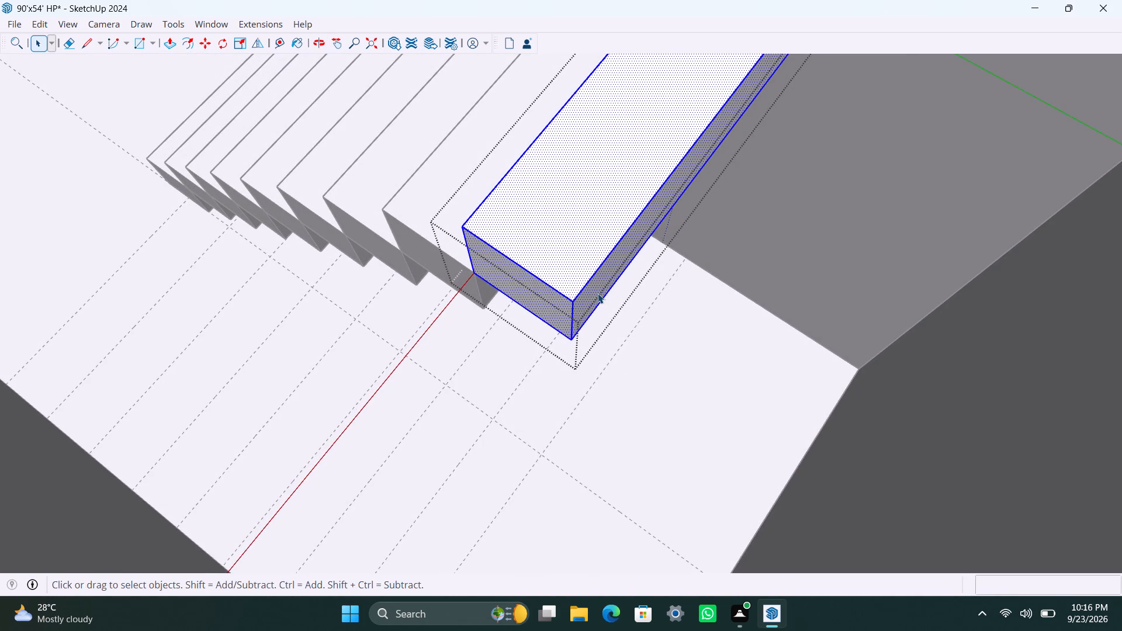
left_click(598, 293)
key("p")
left_click_drag(598, 294, 991, 481)
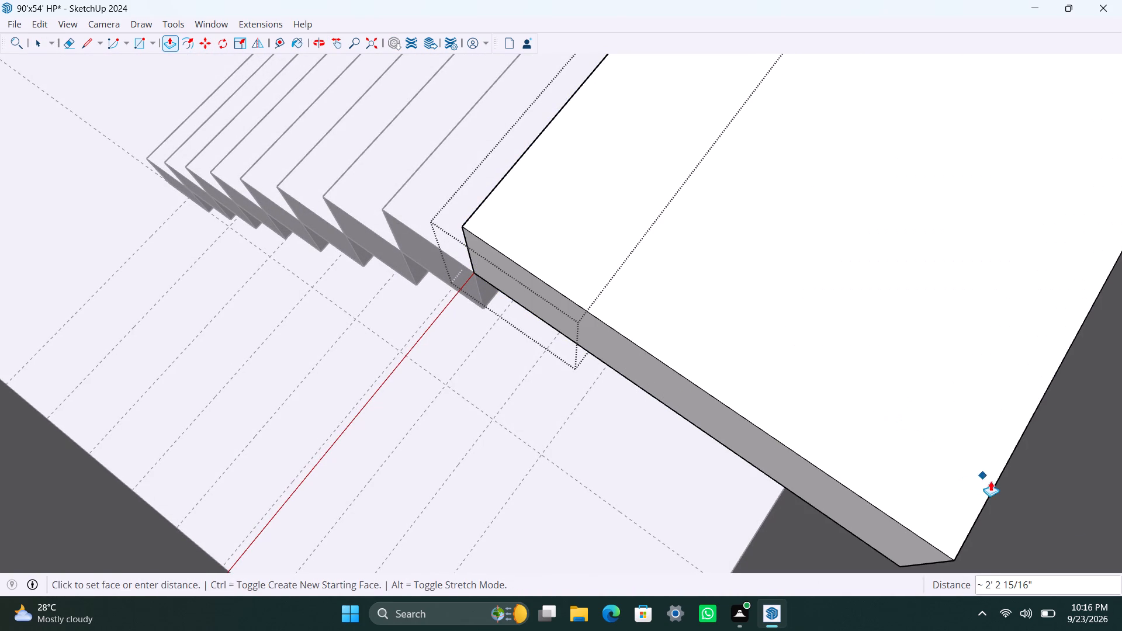
left_click_drag(991, 481, 996, 482)
key("space")
Push/Pull the landing's side face about 3'3" across to the opposite passage wall, save the file, and leave the group.
scroll(767, 376, "down", 6)
scroll(750, 426, "up", 1)
scroll(743, 426, "down", 3)
middle_click_drag(741, 425, 741, 420, "shift")
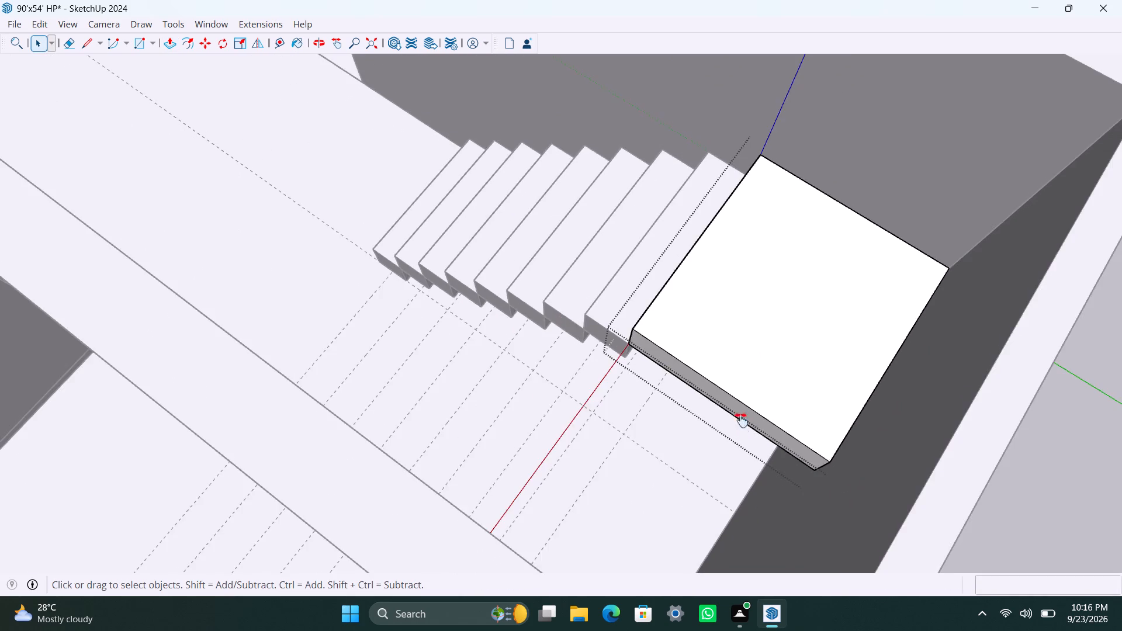
middle_click_drag(741, 420, 764, 348, "shift")
scroll(744, 356, "up", 1)
middle_click_drag(659, 401, 565, 424)
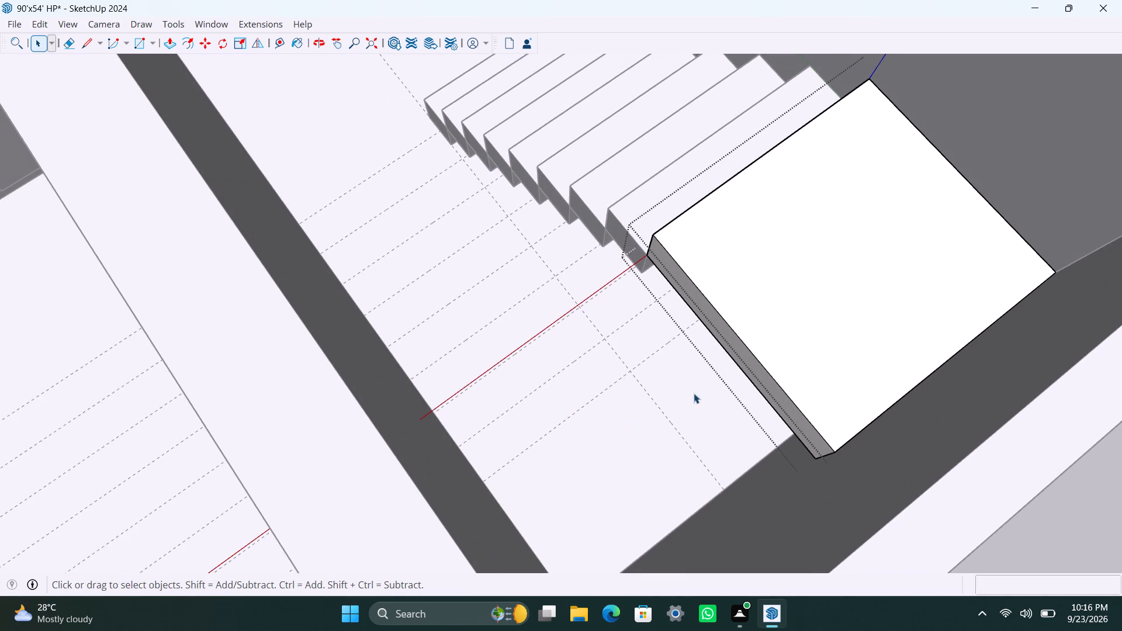
left_click(748, 353)
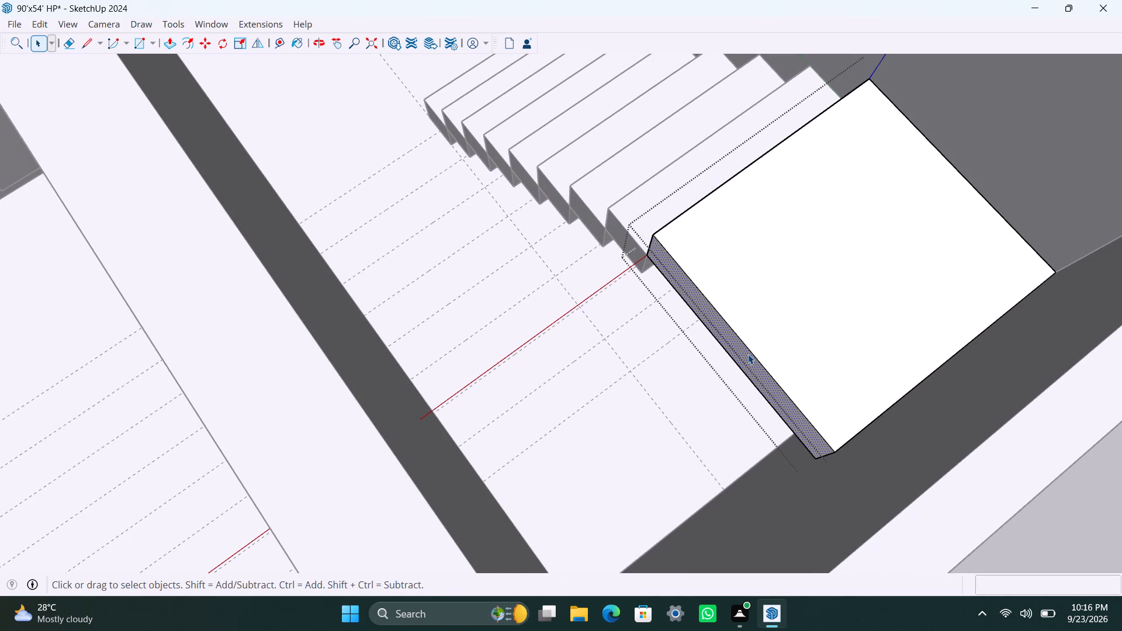
key("p")
left_click_drag(748, 354, 443, 498)
key("ctrl+s")
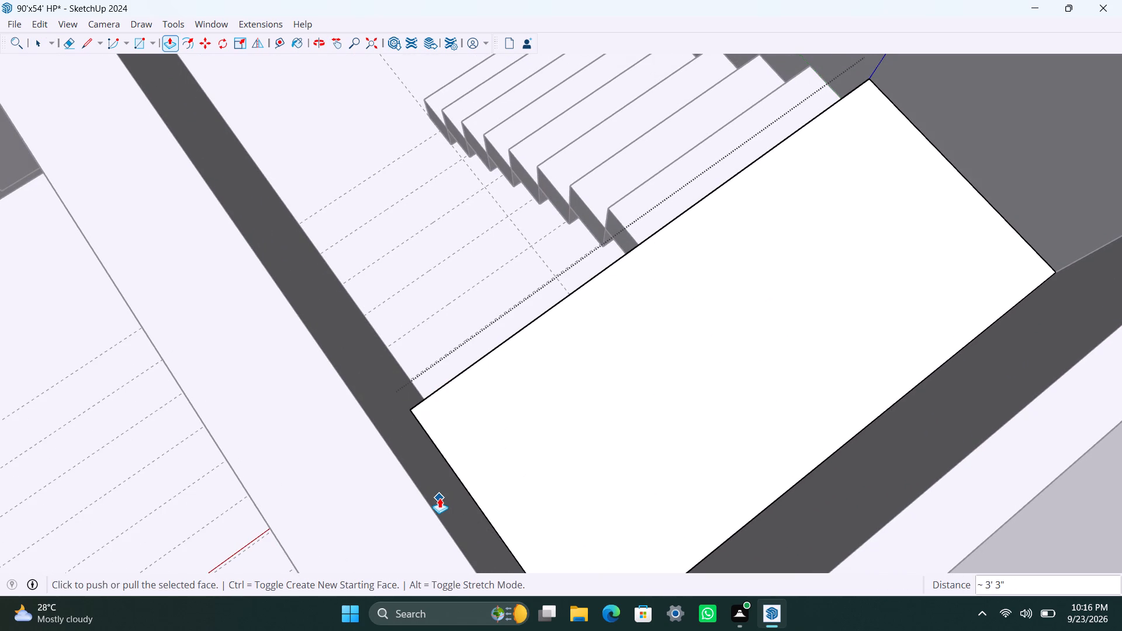
key("space")
scroll(456, 361, "down", 5)
middle_click_drag(451, 372, 693, 426)
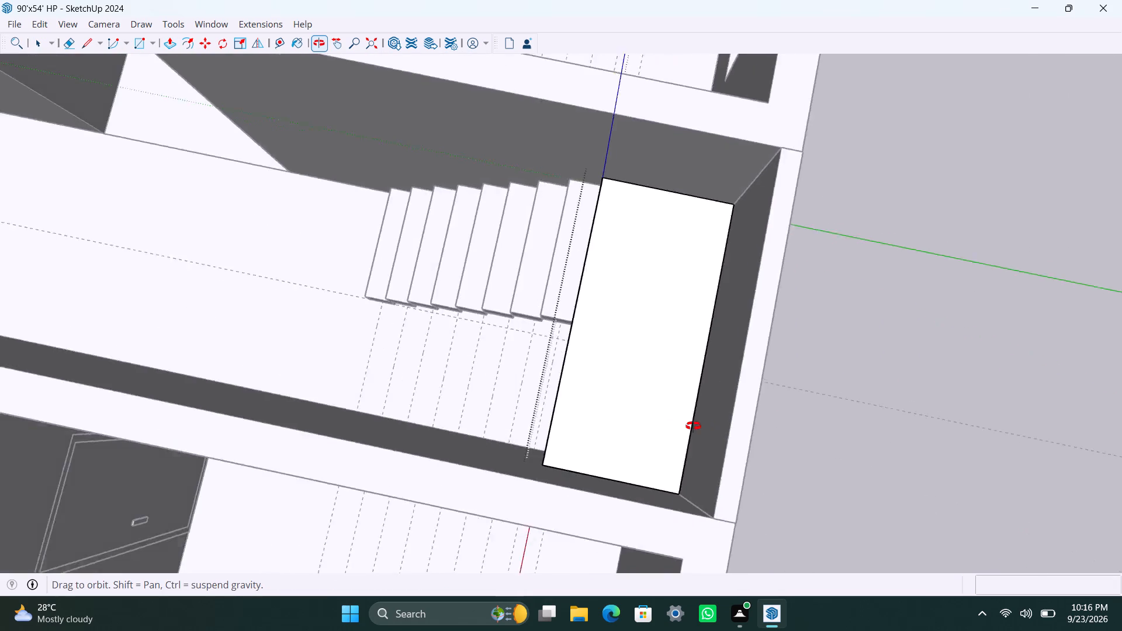
middle_click_drag(693, 426, 927, 413)
left_click(913, 174)
Copy the step just below the landing to the landing's opposite front corner, and shift the copy about 4 1/2" away from the end wall.
scroll(640, 370, "down", 3)
middle_click_drag(400, 455, 579, 448)
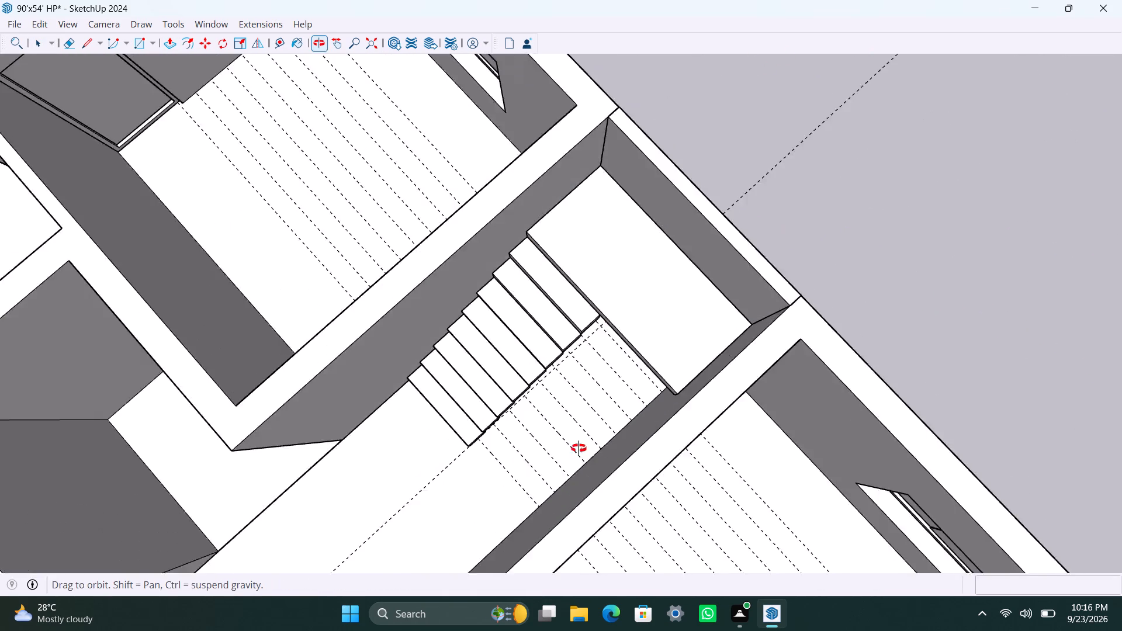
middle_click_drag(579, 448, 697, 433)
scroll(507, 471, "up", 3)
middle_click_drag(535, 492, 573, 486)
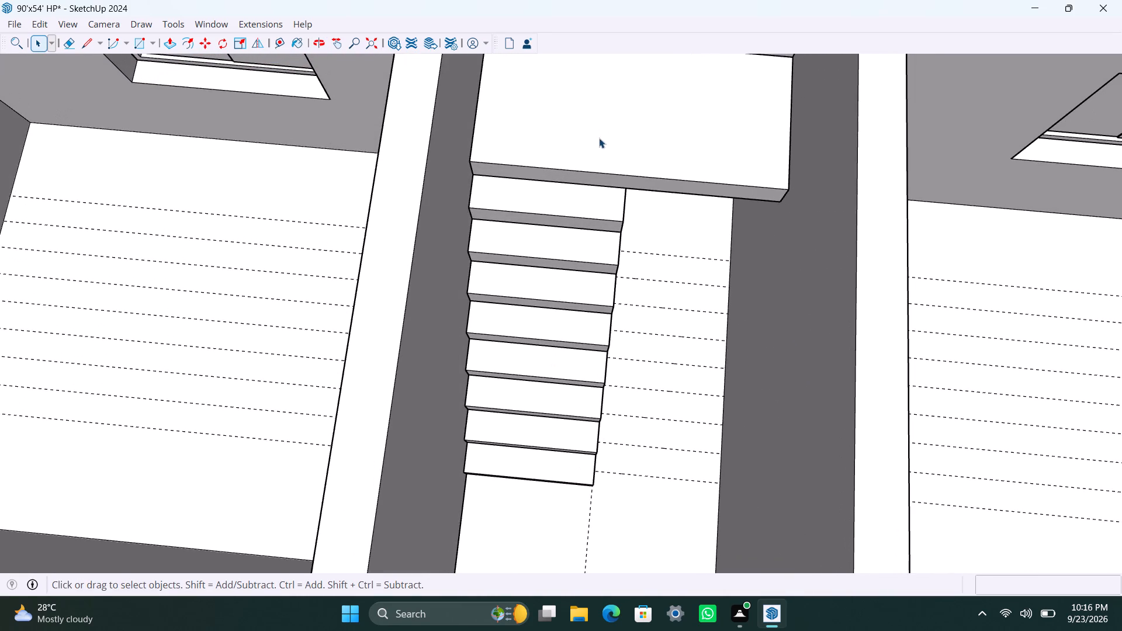
left_click(584, 202)
key("m")
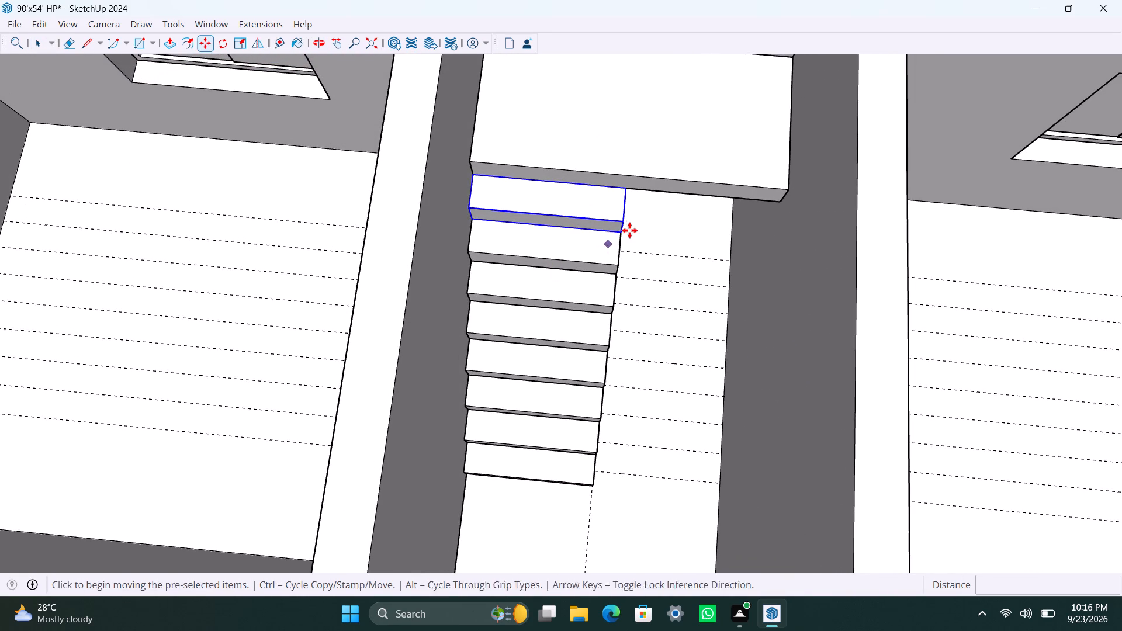
left_click(620, 231)
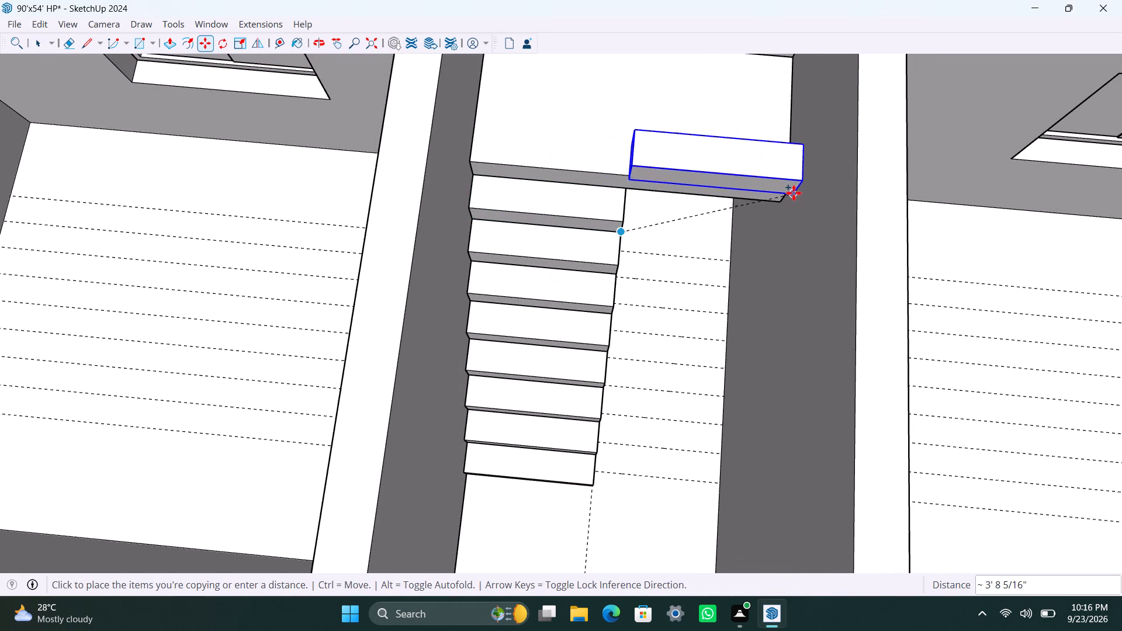
left_click(791, 183)
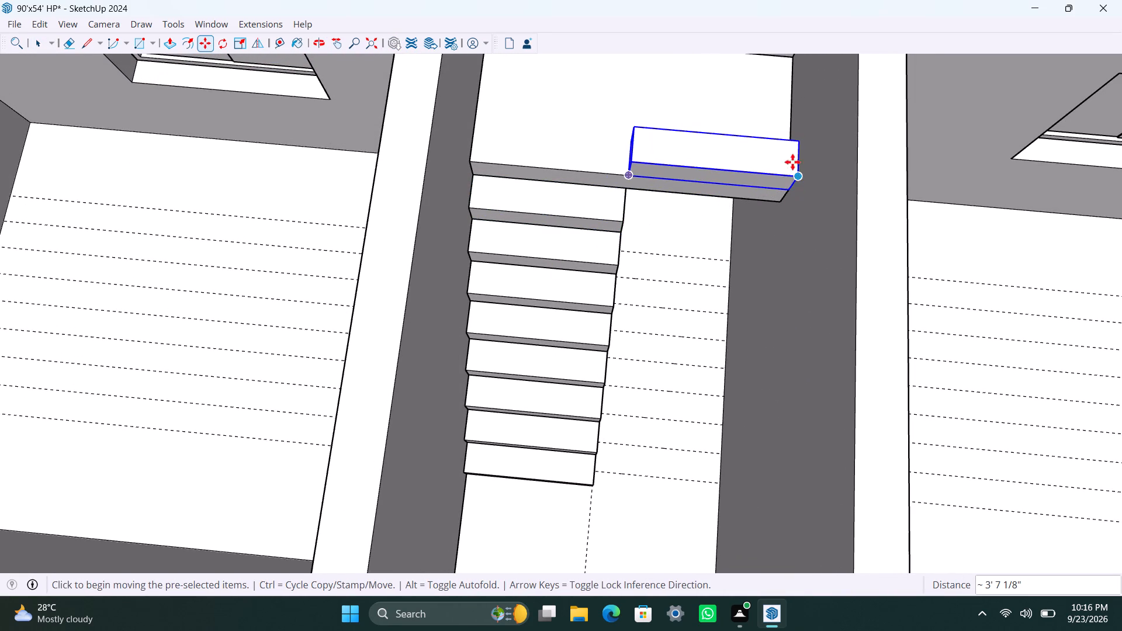
left_click(798, 141)
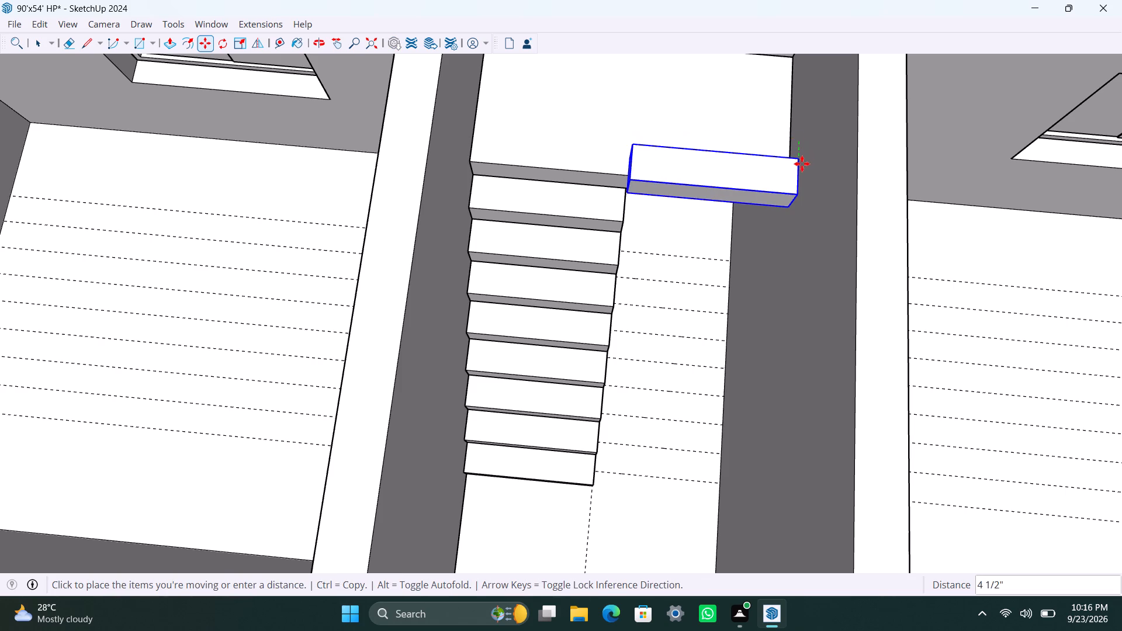
left_click(802, 167)
Move the copied step 4 1/2" so its lower rear corner meets the landing's front corner at the passage wall.
scroll(666, 181, "up", 3)
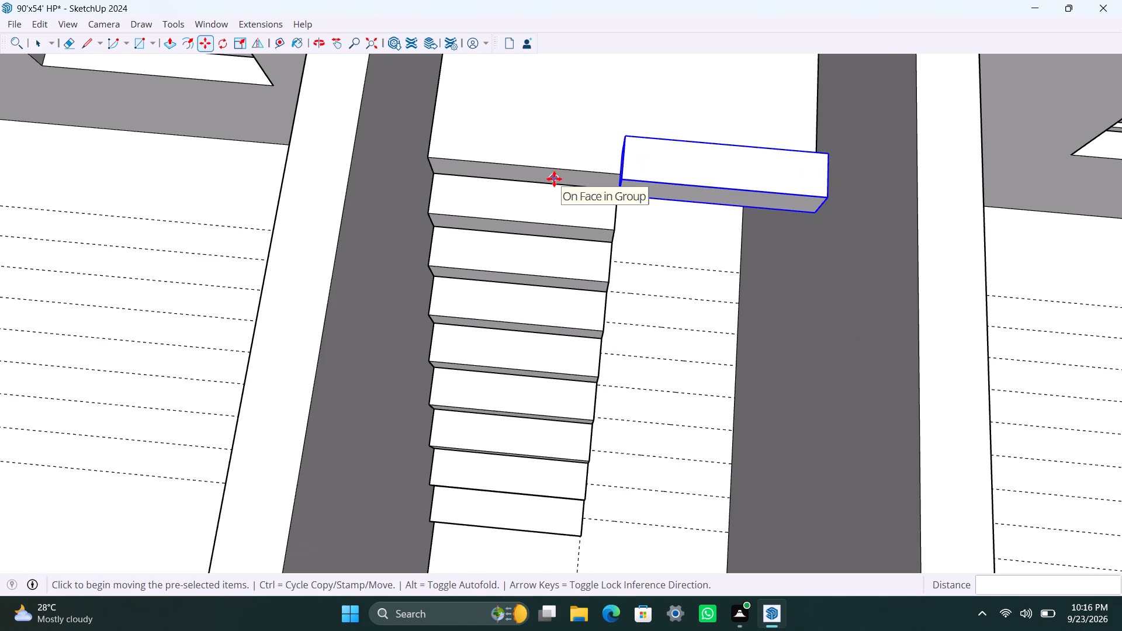
scroll(513, 182, "up", 2)
middle_click_drag(501, 178, 667, 271)
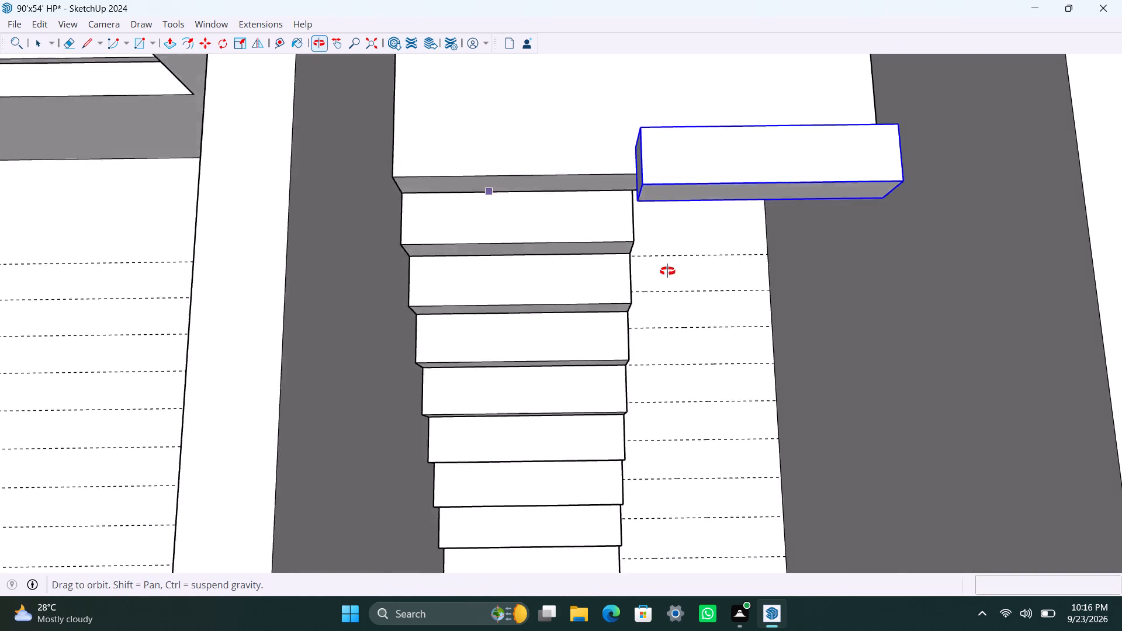
middle_click_drag(667, 271, 853, 291)
scroll(693, 328, "up", 2)
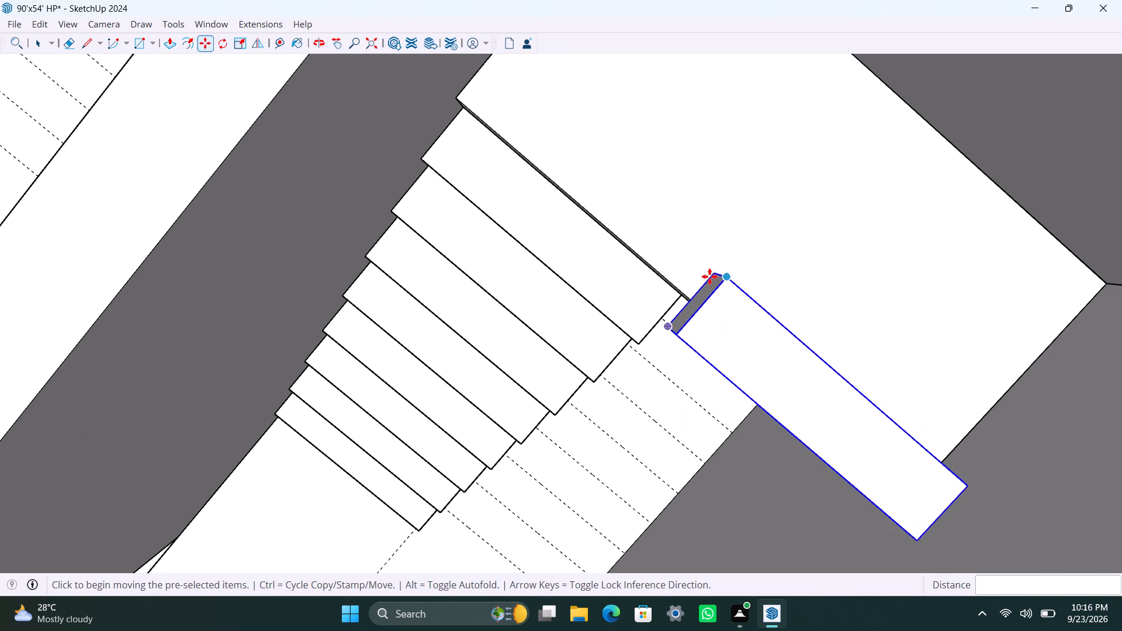
scroll(804, 370, "down", 4)
scroll(871, 345, "down", 5)
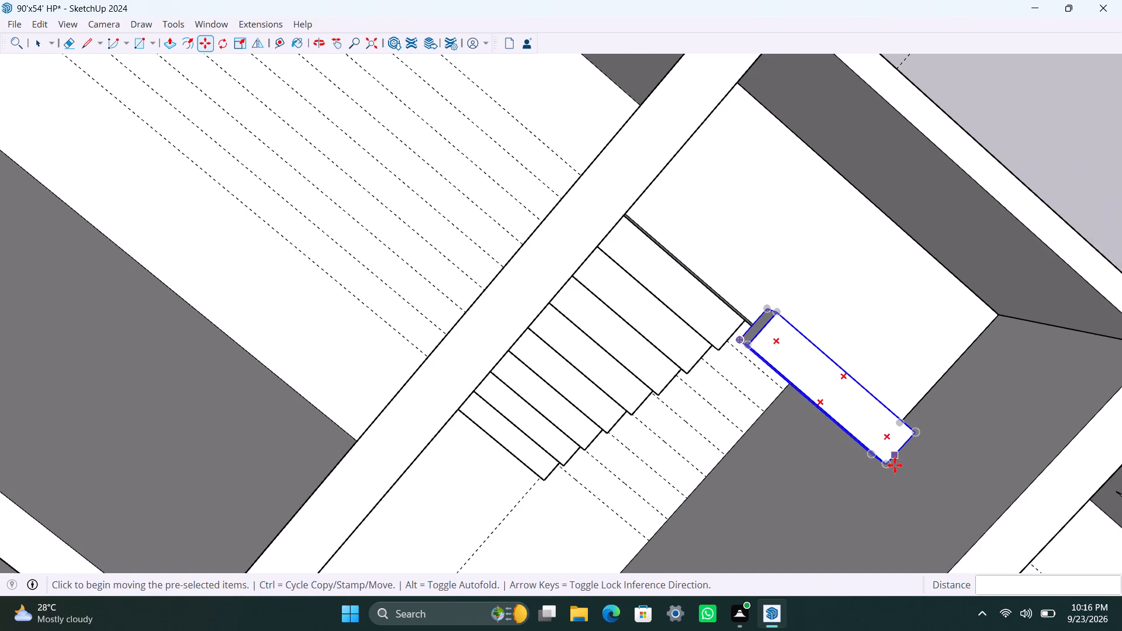
middle_click_drag(895, 465, 1121, 295)
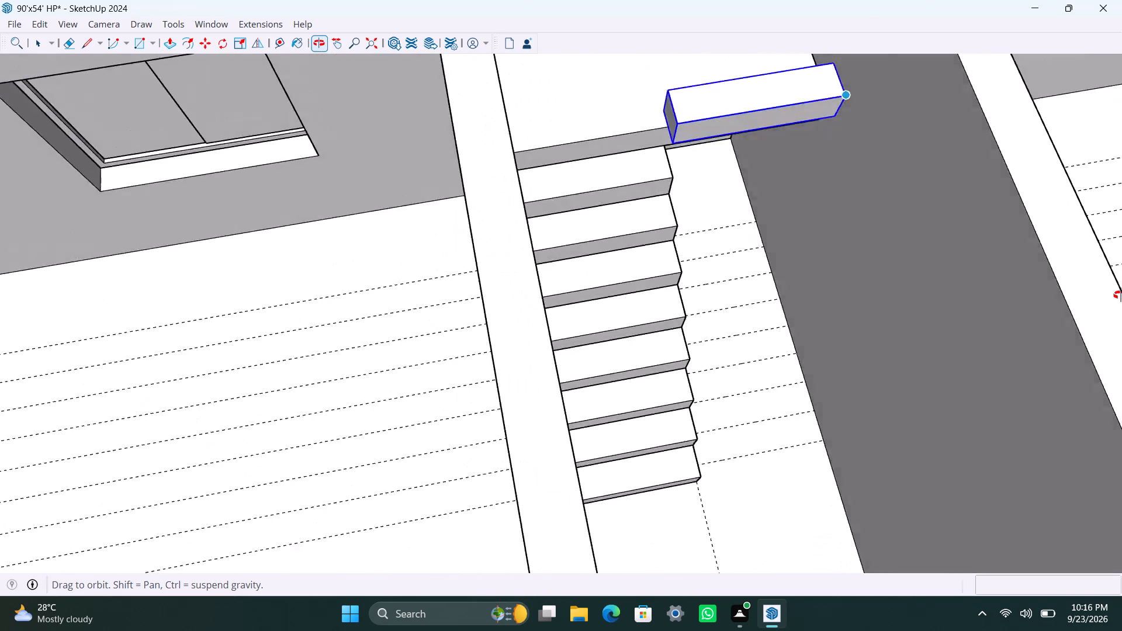
middle_click_drag(1121, 295, 1107, 286)
scroll(684, 292, "down", 5)
scroll(290, 353, "down", 5)
middle_click_drag(185, 389, 882, 357)
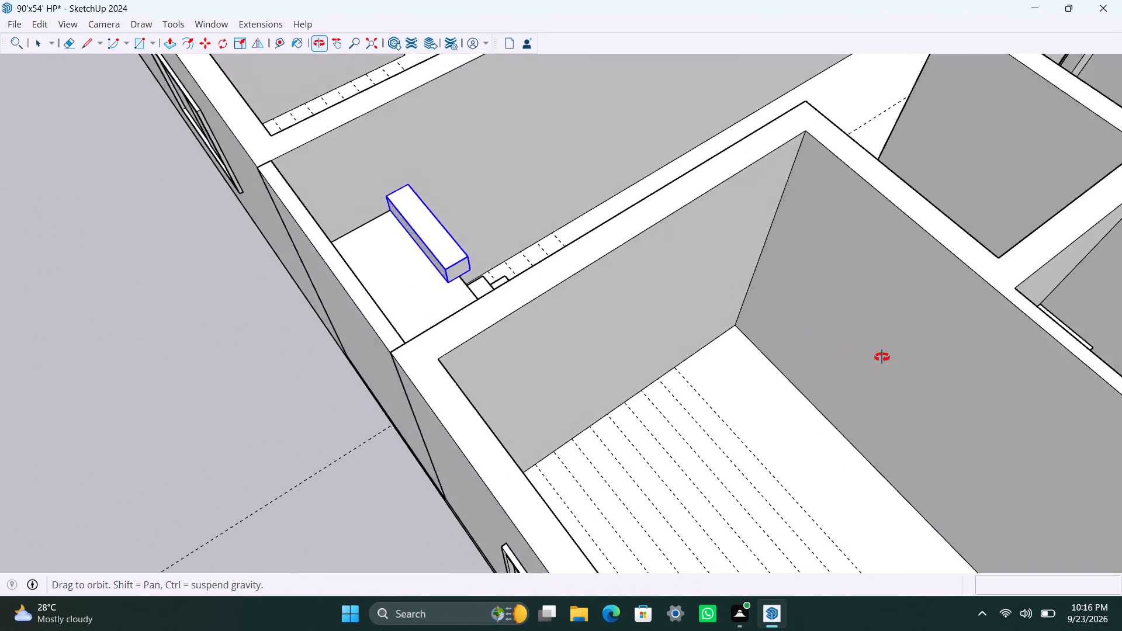
middle_click_drag(882, 357, 897, 356)
scroll(375, 307, "up", 11)
middle_click_drag(382, 293, 515, 362)
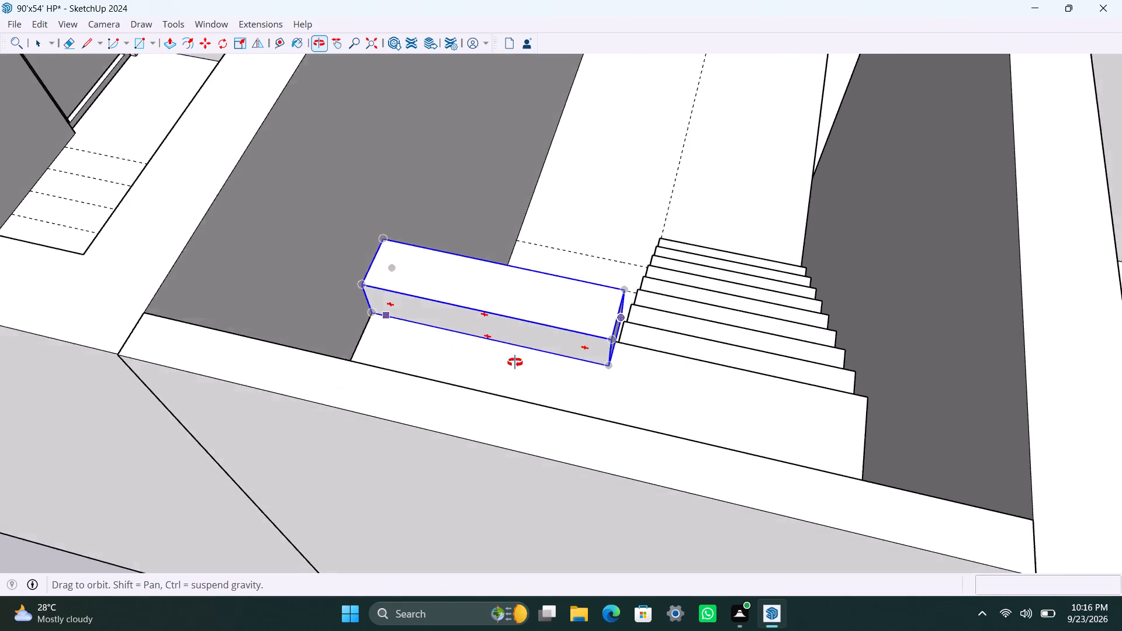
middle_click_drag(515, 362, 519, 365)
scroll(426, 424, "up", 5)
left_click(427, 401)
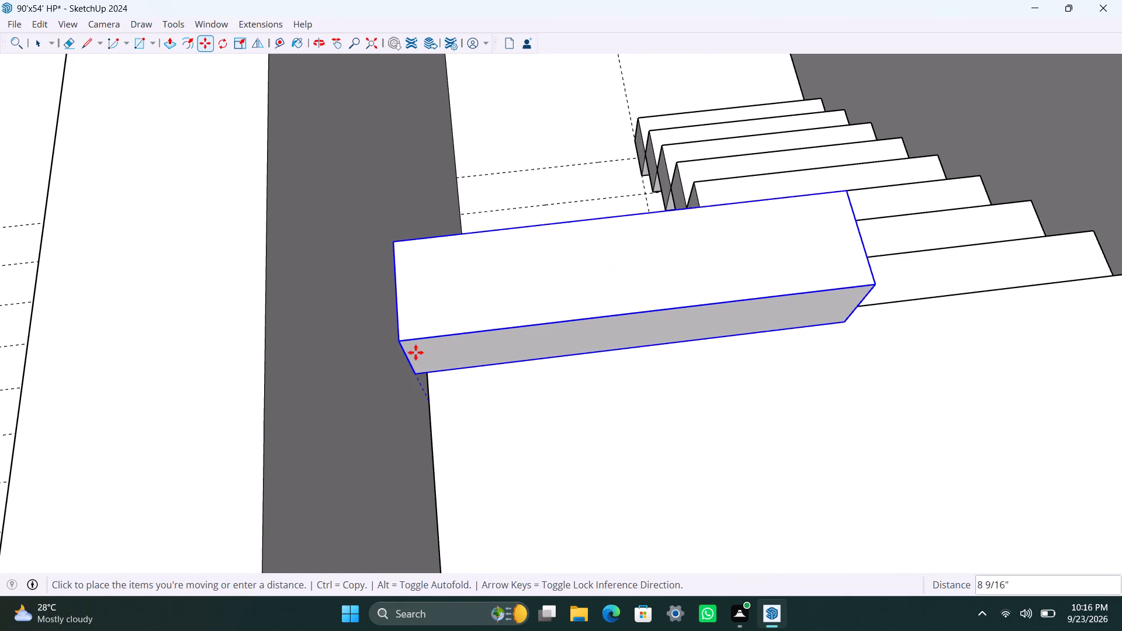
left_click(422, 357)
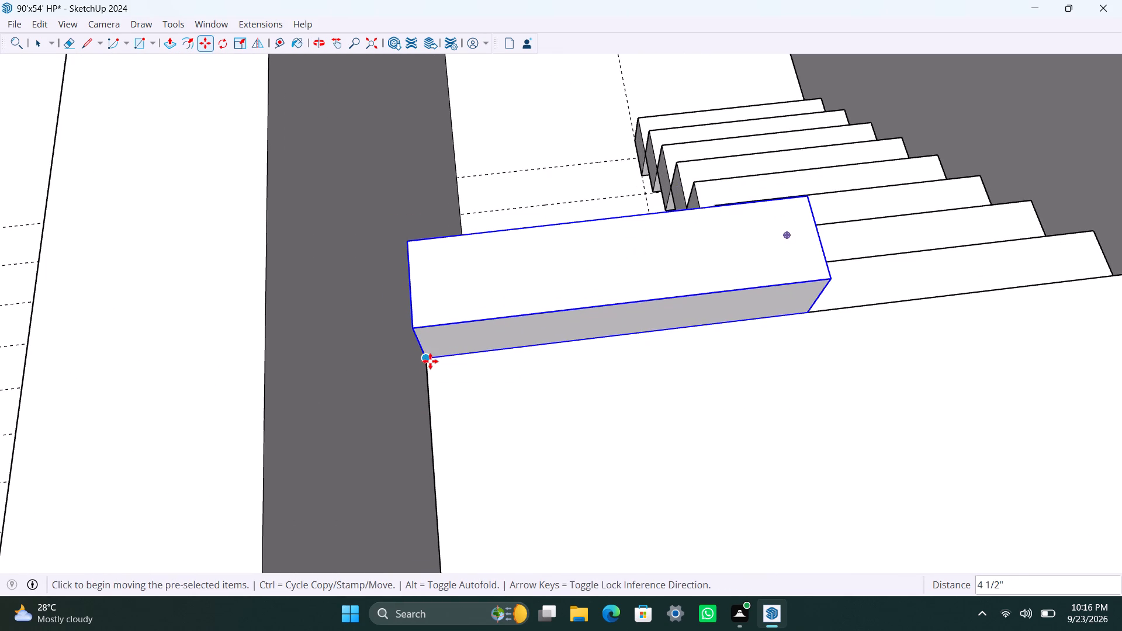
Copy the second flight's first step twice up from the landing, setting each copy's lower rear corner on the previous step's upper rear corner.
left_click(430, 356, "ctrl")
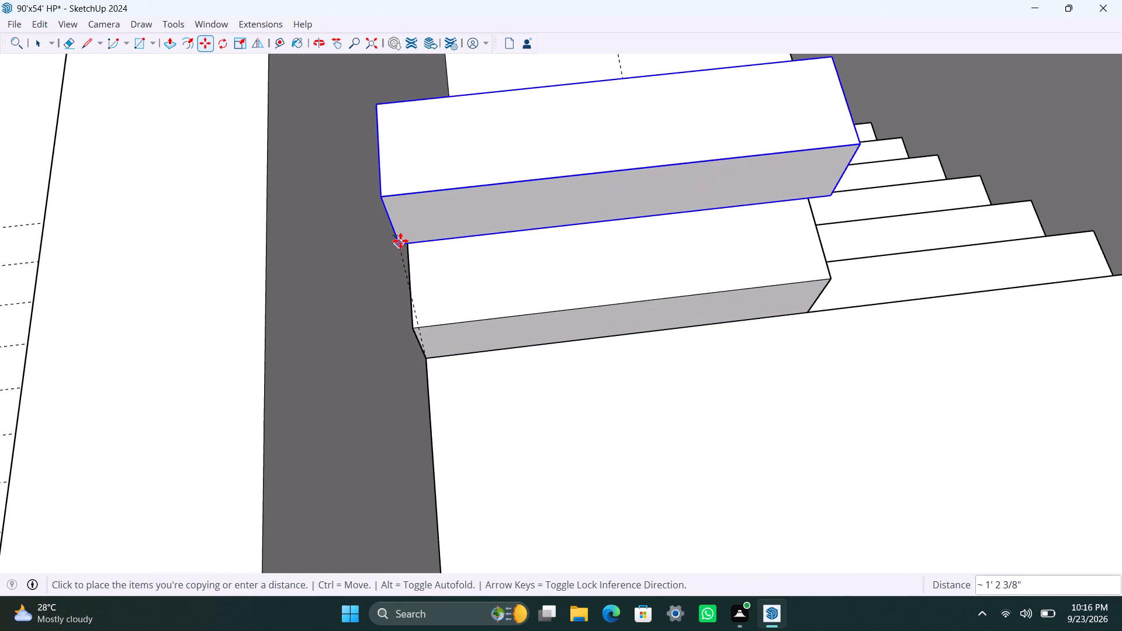
left_click(408, 240)
left_click(408, 240)
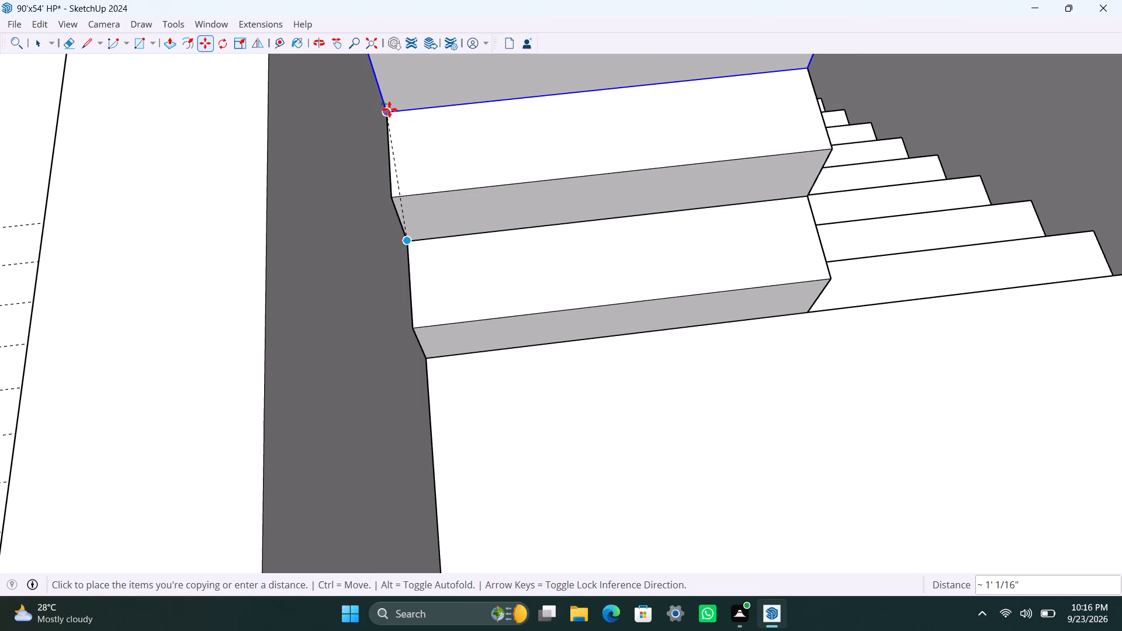
left_click(387, 108)
Add three more stacked step copies to the second flight, each offset corner to corner by about 1', and save the file.
scroll(392, 347, "down", 14)
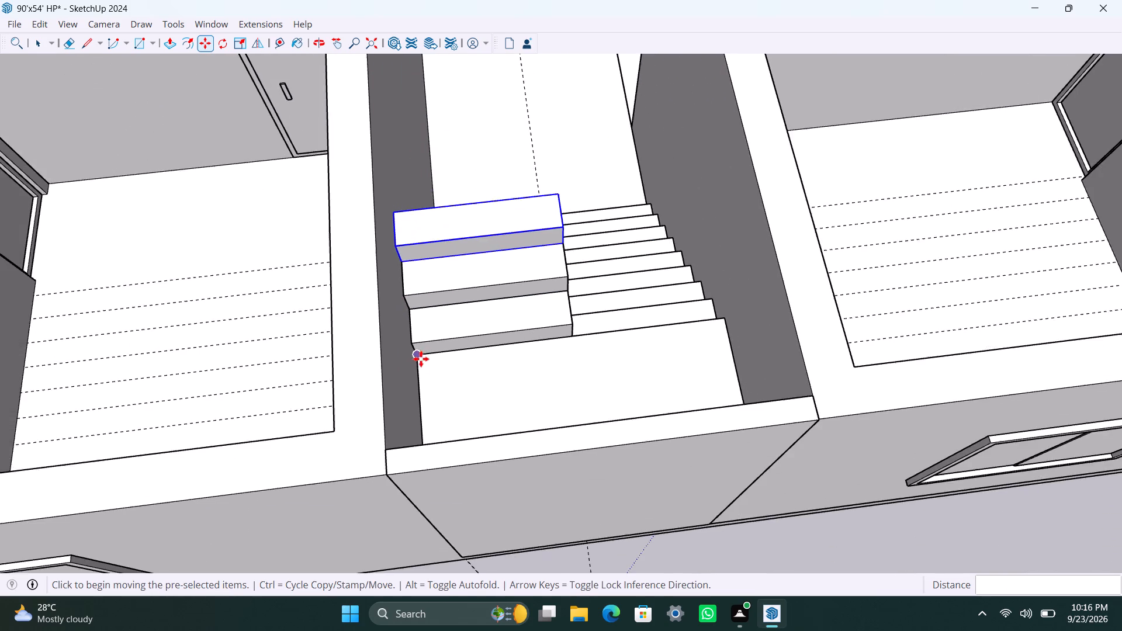
middle_click_drag(421, 360, 345, 428, "shift")
scroll(345, 384, "up", 2)
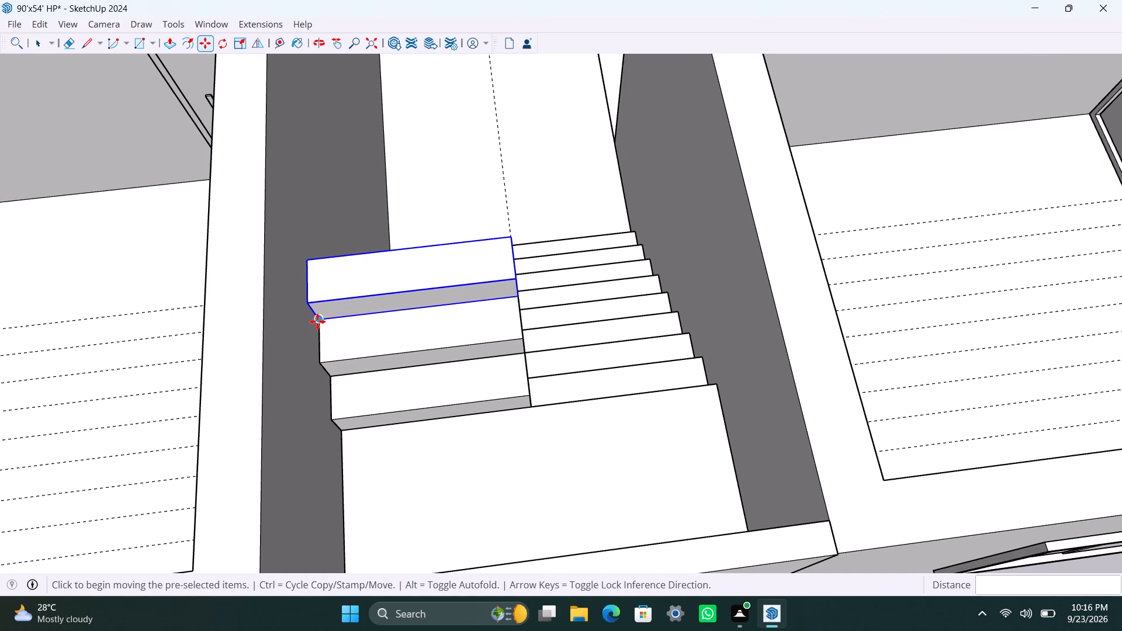
left_click(317, 321)
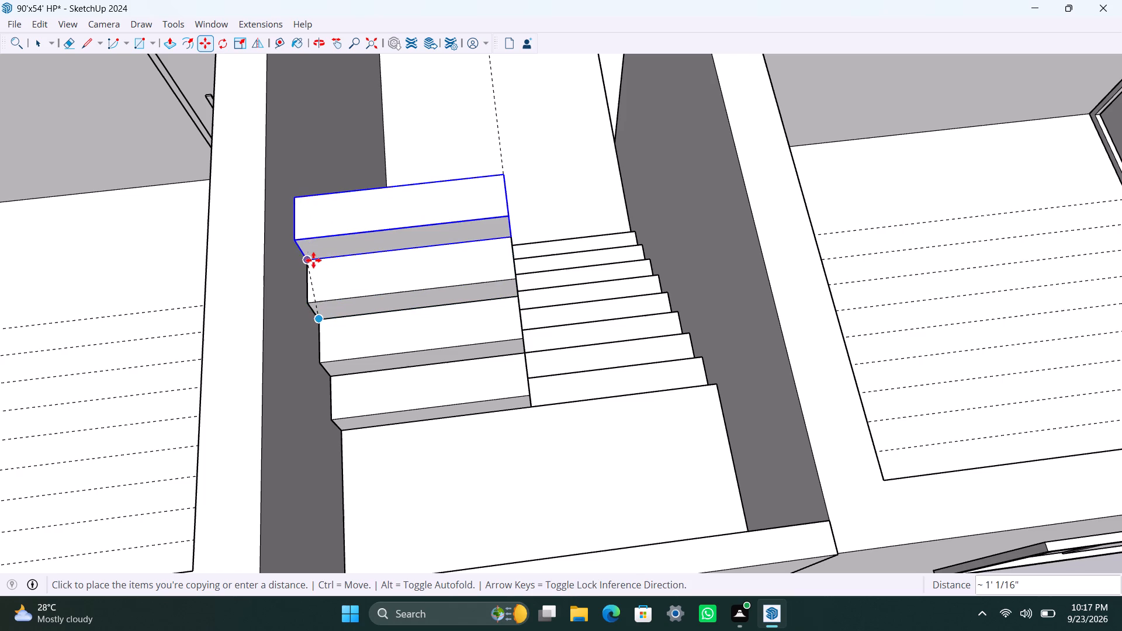
left_click(313, 260)
left_click(312, 259)
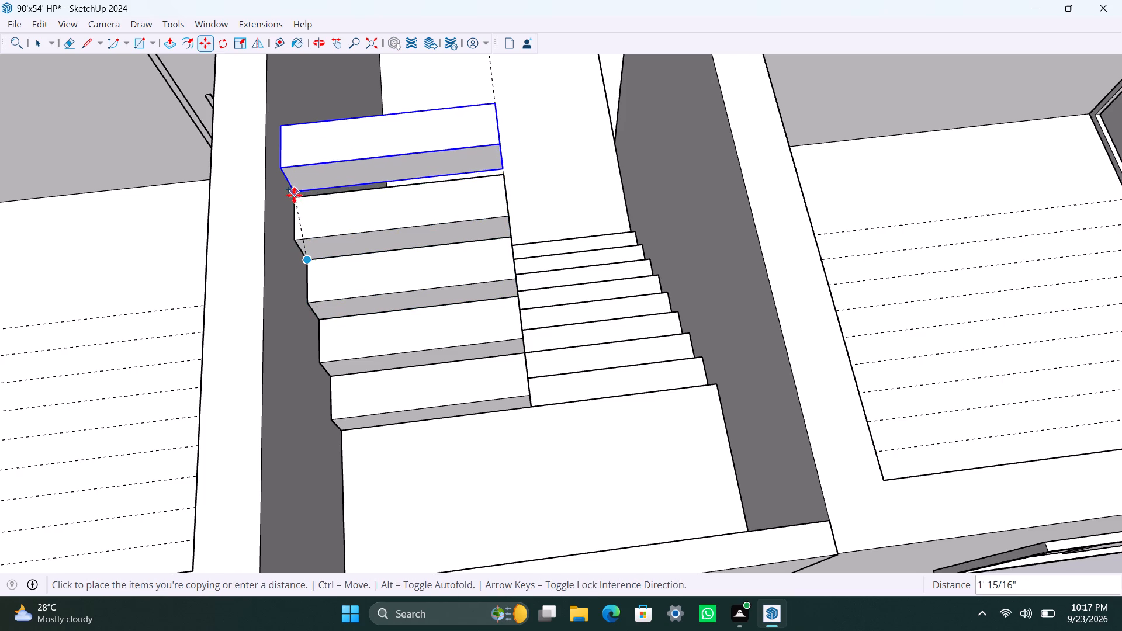
left_click(294, 197)
left_click_drag(294, 197, 293, 191)
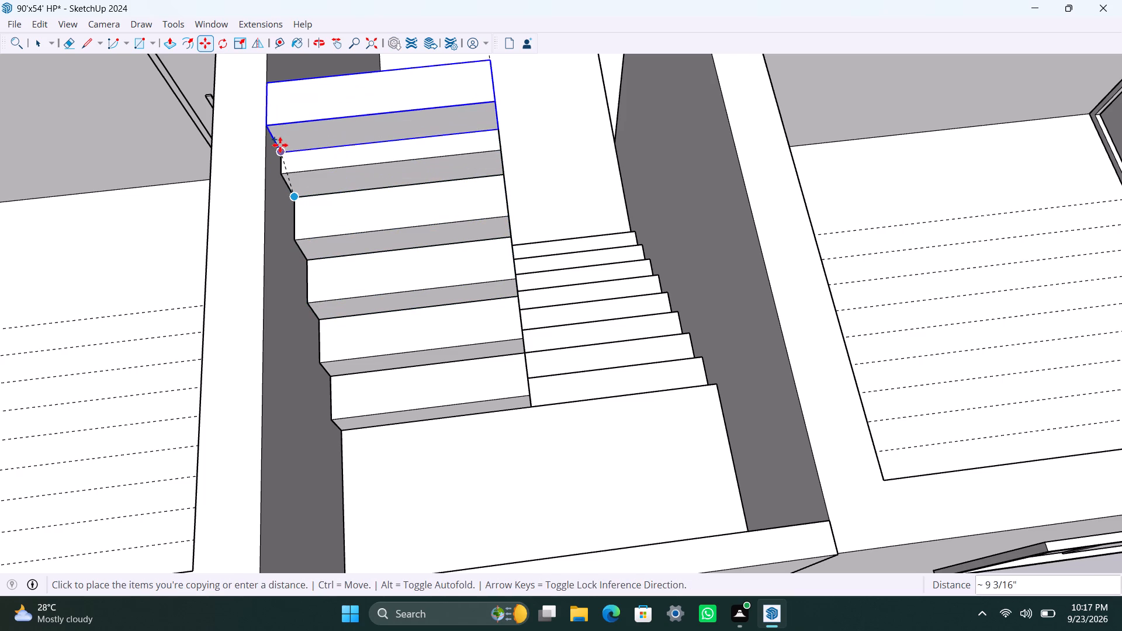
left_click(286, 133)
left_click_drag(354, 281, 383, 380)
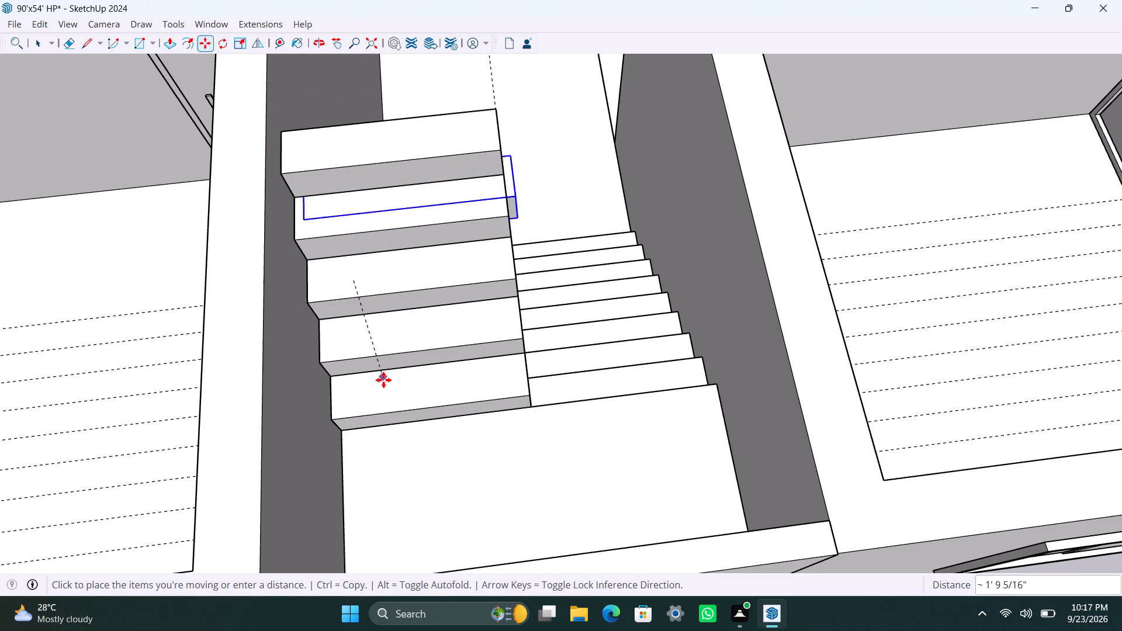
key("space")
key("space")
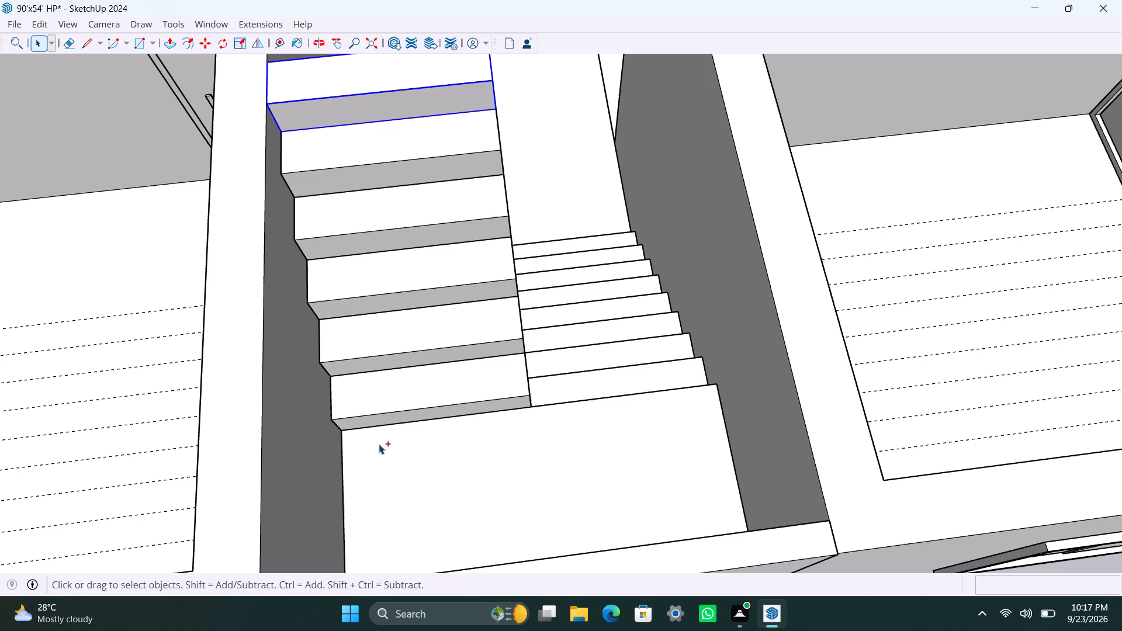
key("ctrl+s")
key("space")
Examine the passage staircase and its two flights from around the whole house model, and clear the selection.
scroll(379, 445, "down", 12)
middle_click_drag(463, 462, 187, 456)
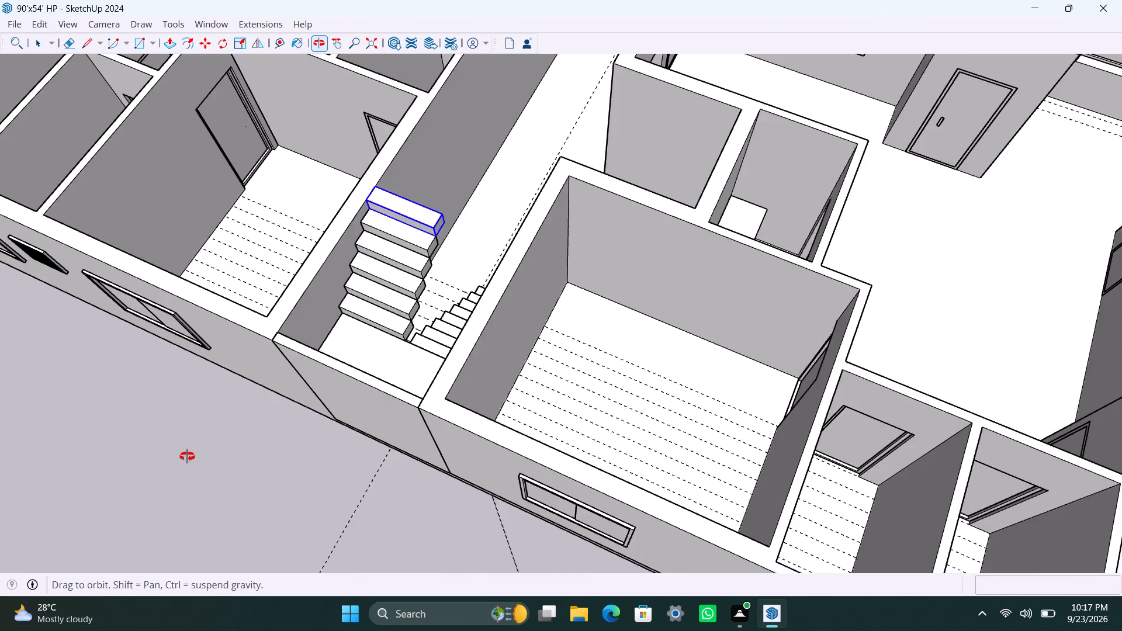
middle_click_drag(187, 456, 15, 450)
scroll(480, 386, "down", 5)
middle_click_drag(604, 369, 4, 260)
scroll(681, 377, "up", 3)
middle_click_drag(506, 362, 440, 350)
scroll(483, 336, "down", 5)
left_click(641, 157)
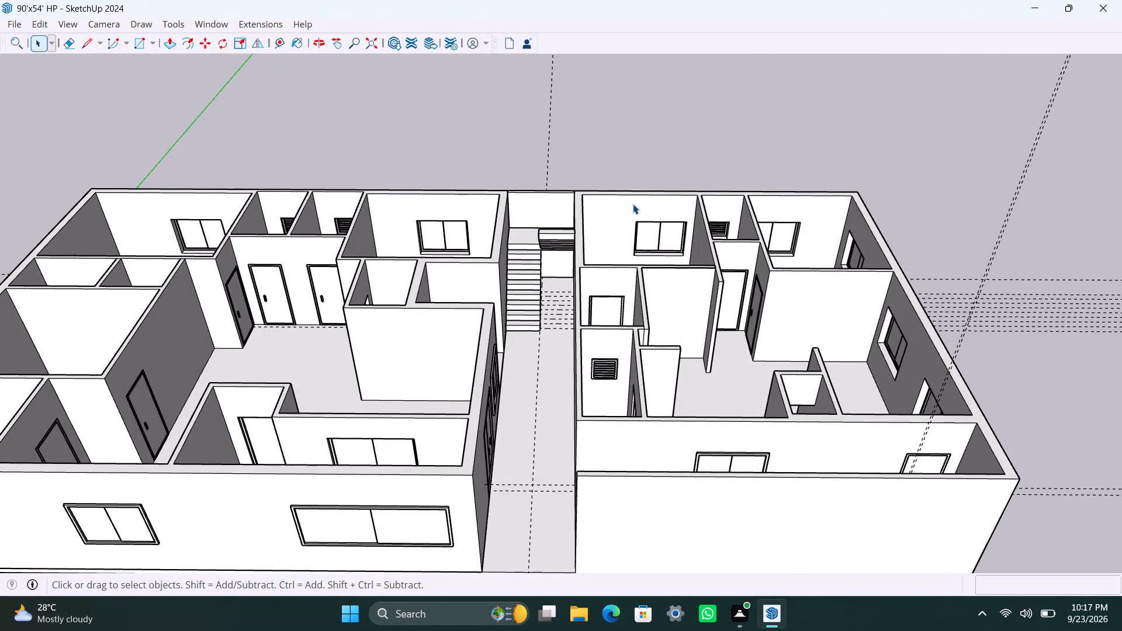